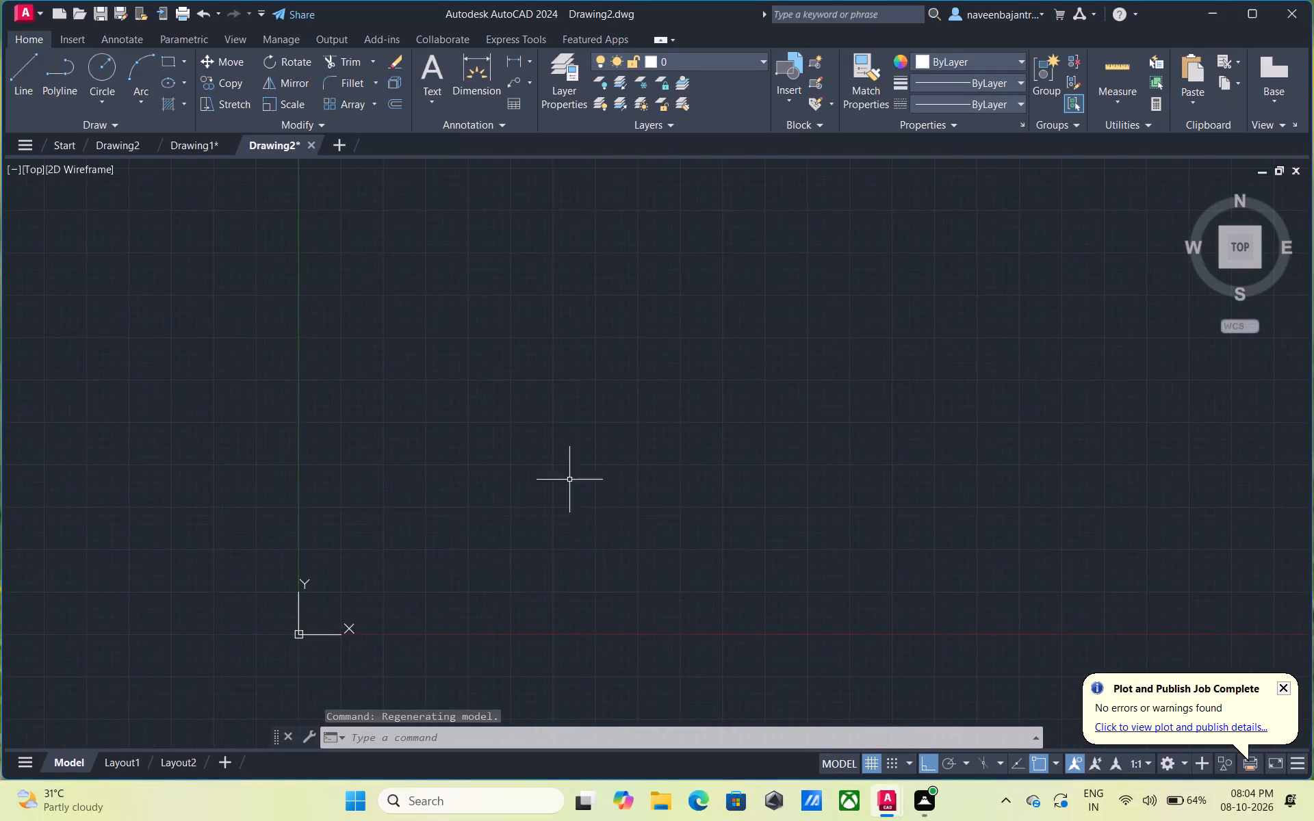
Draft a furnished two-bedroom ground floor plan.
Configure the drawing units to Architectural length with 0'-0 1/2" precision and an insertion scale in inches.
middle_drag(580, 468, 502, 504)
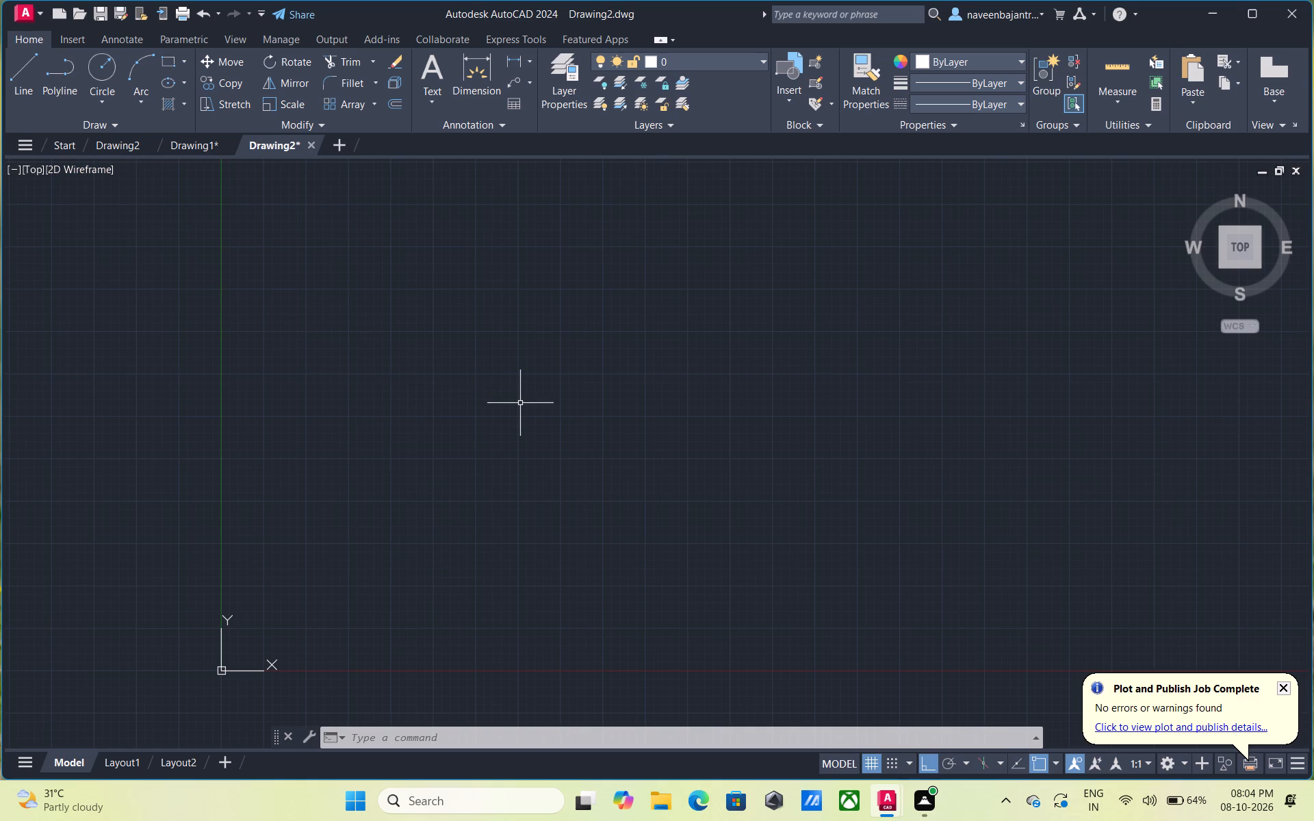
text(un)
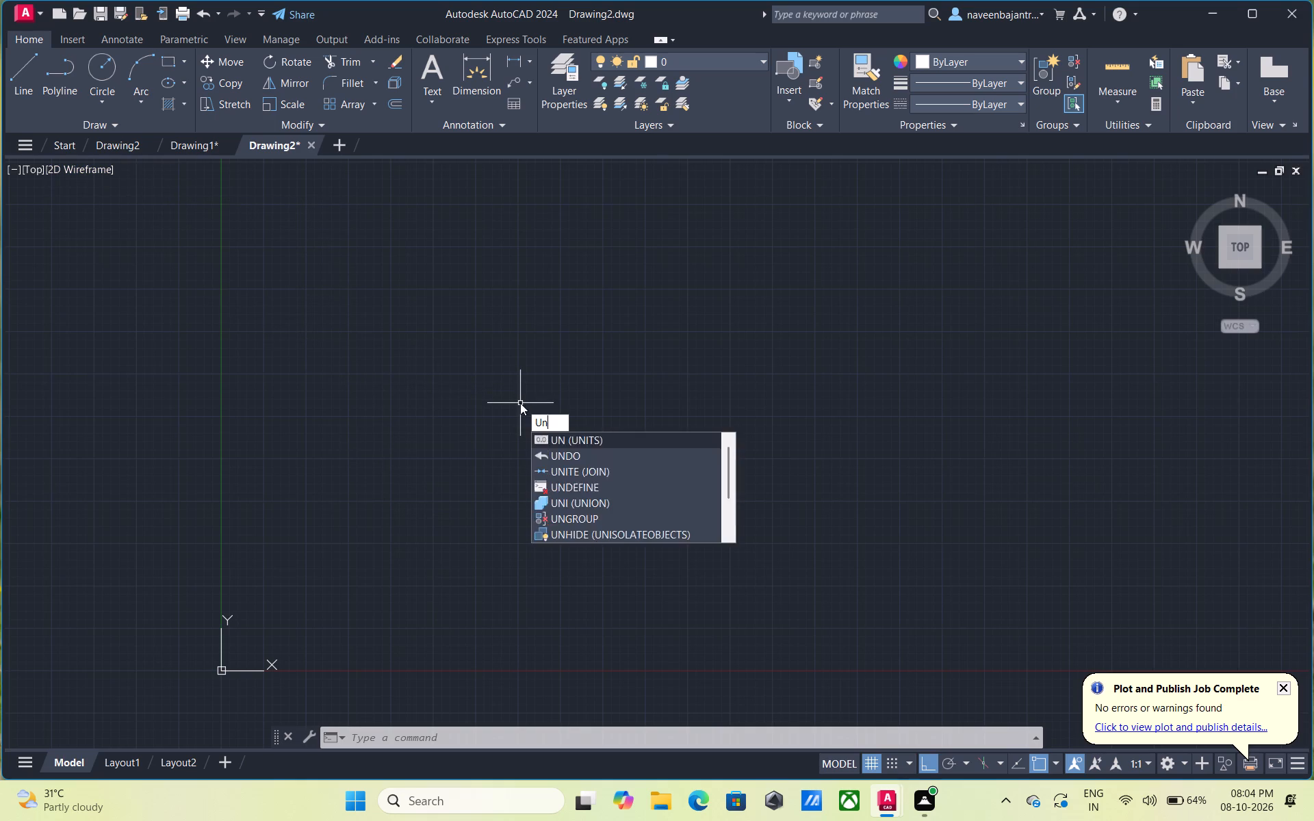
key(space)
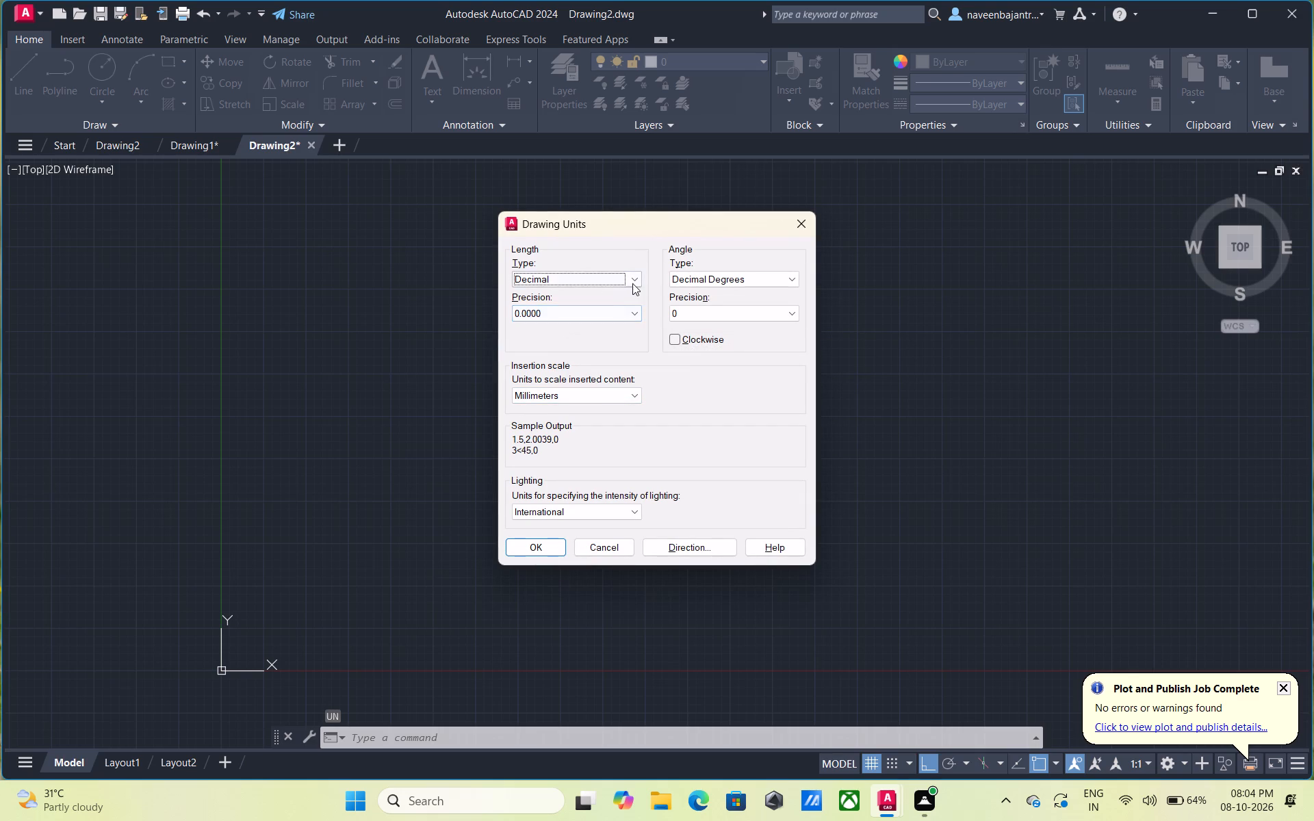
click(634, 281)
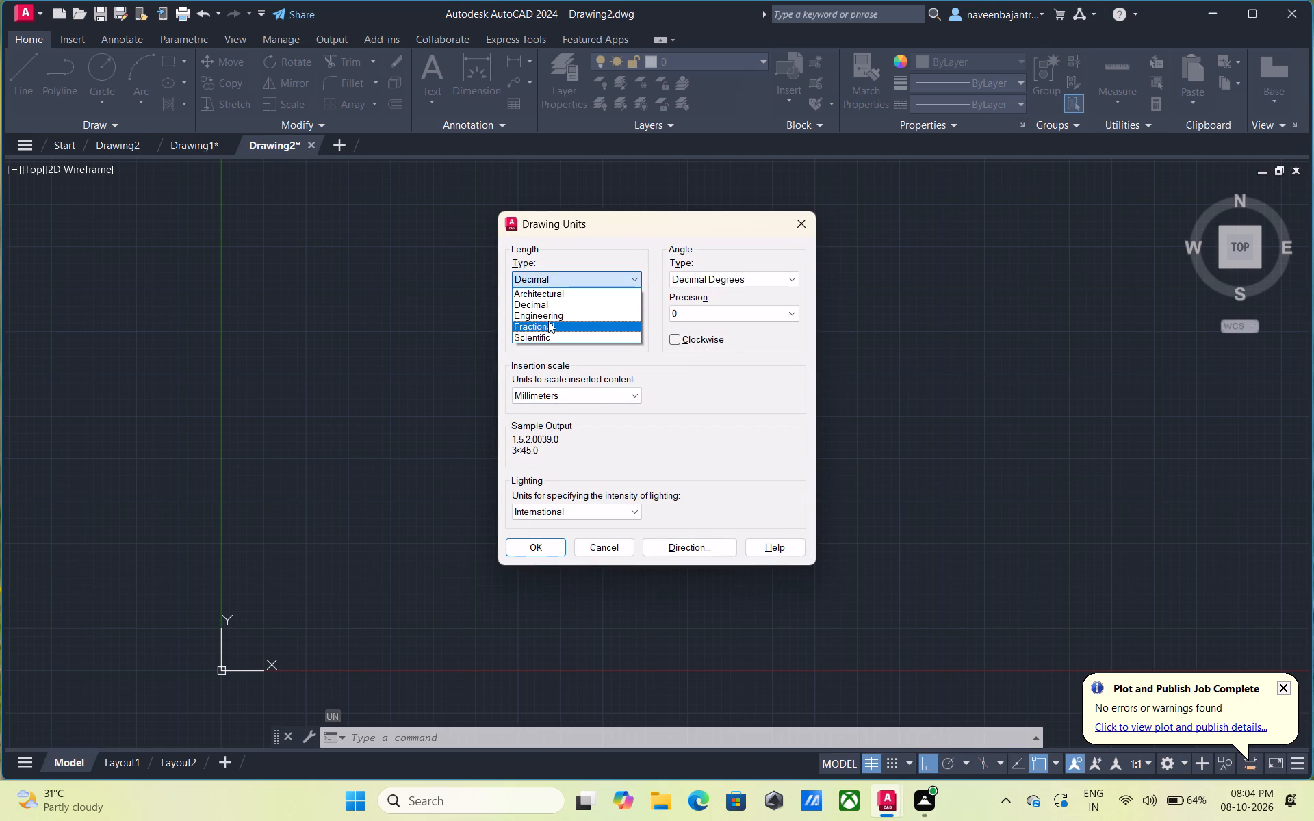
click(546, 292)
click(555, 310)
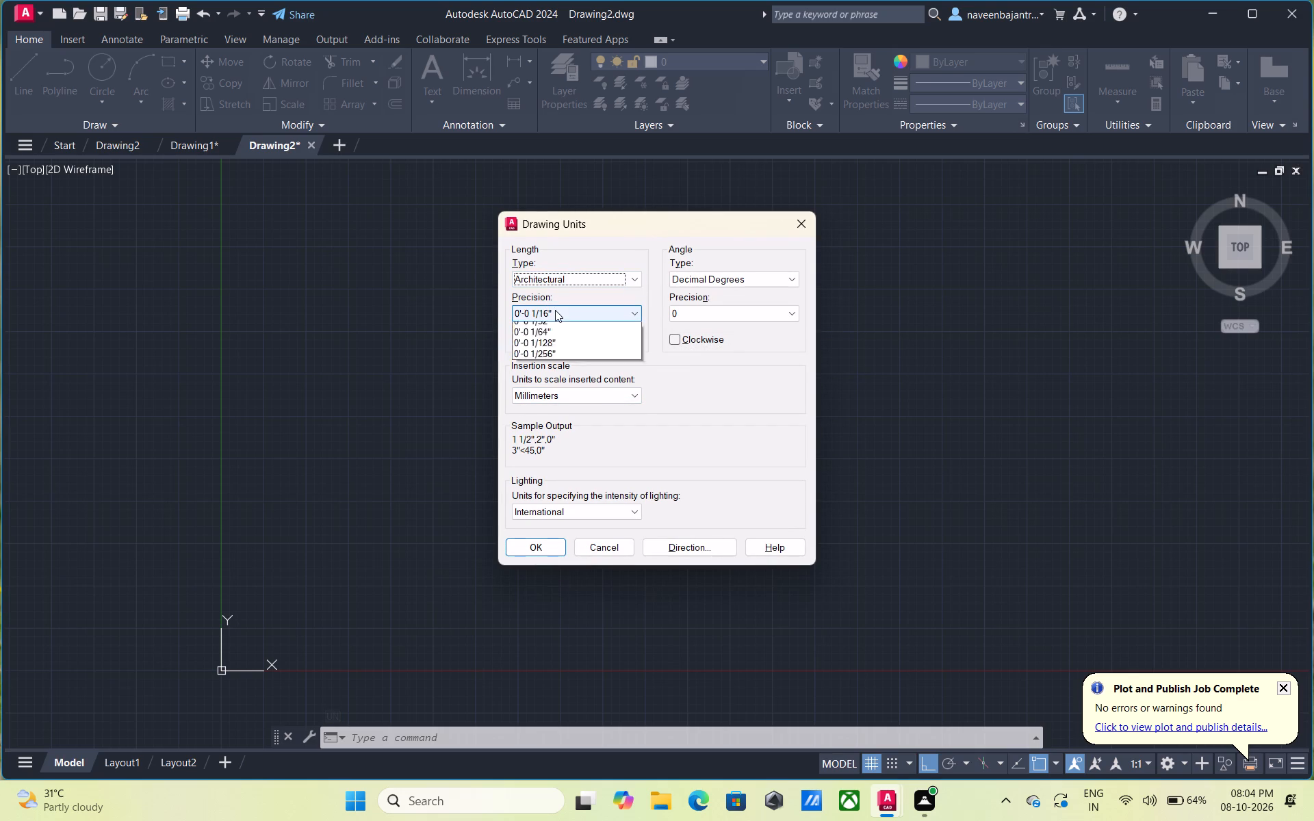
click(553, 335)
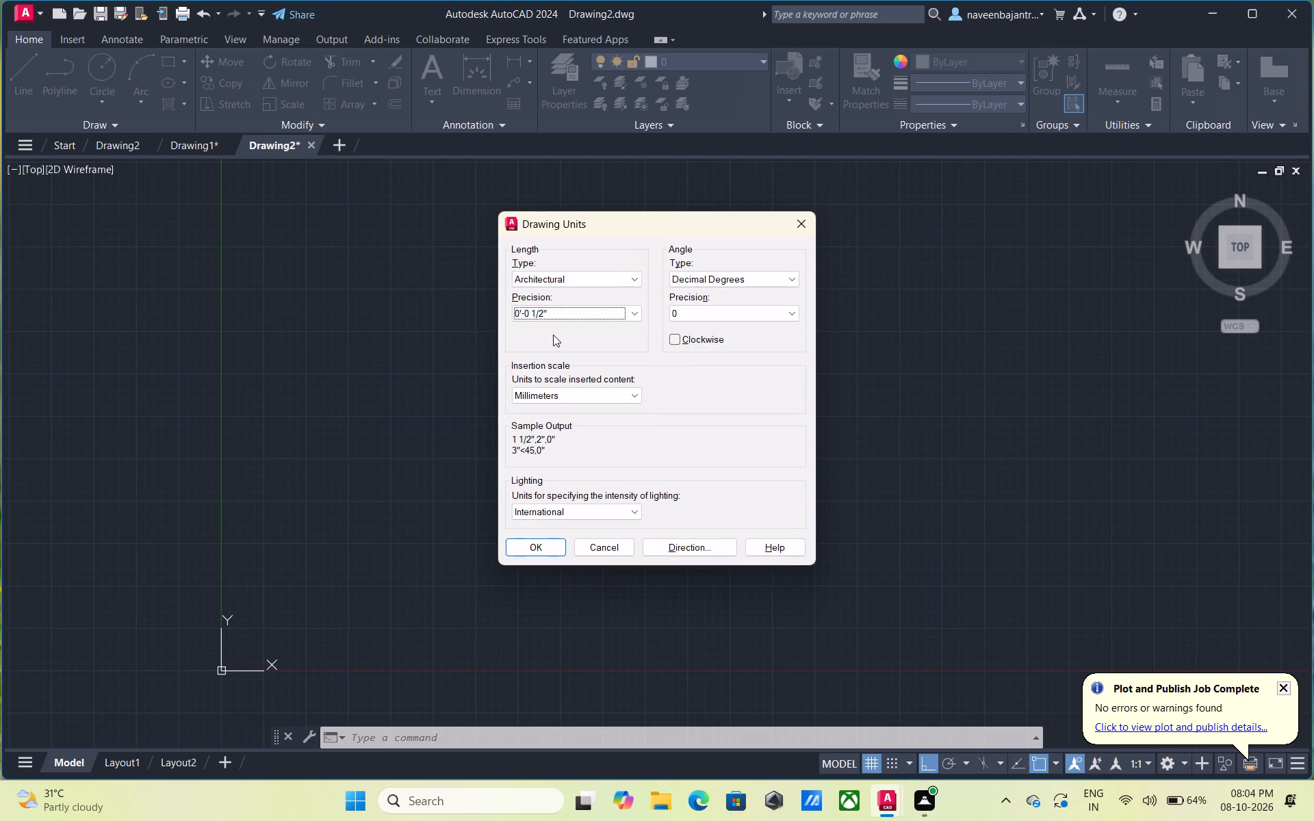
click(588, 391)
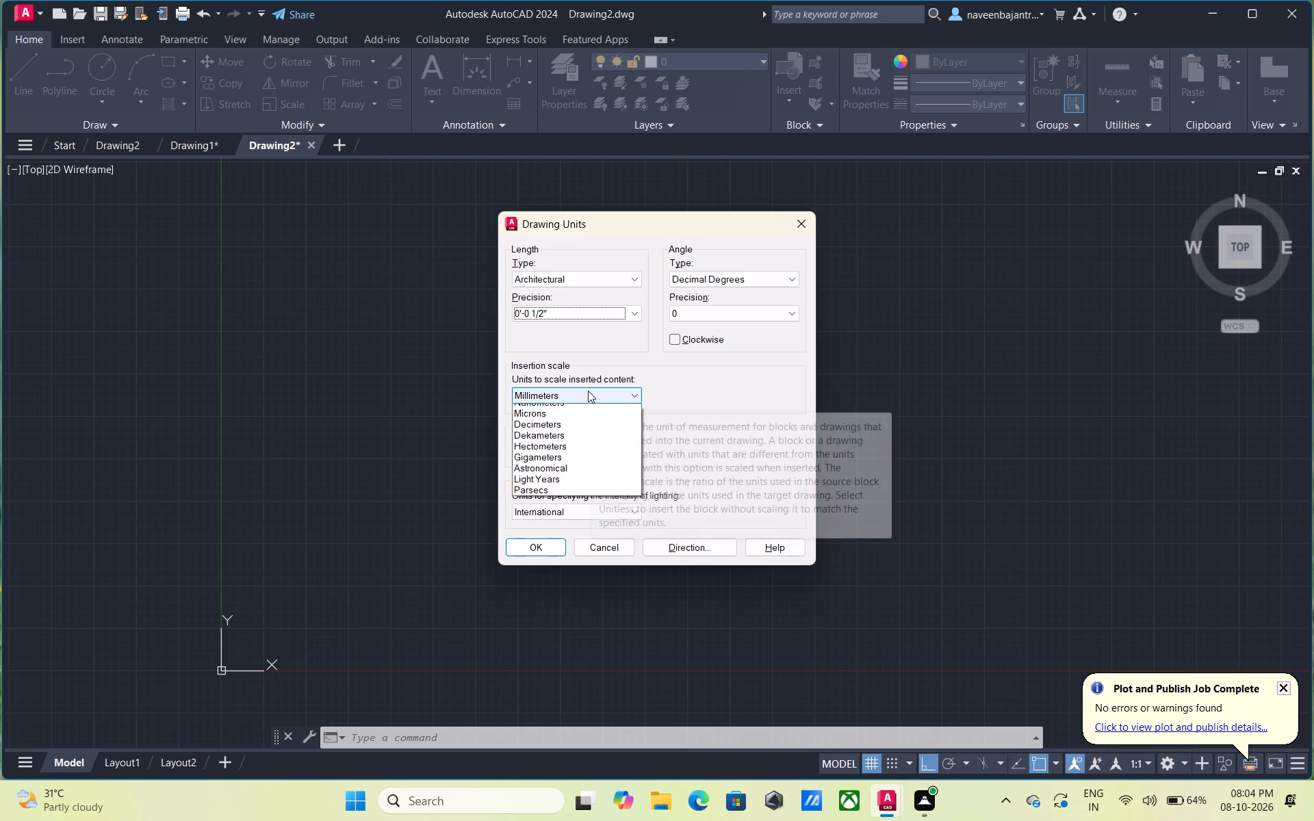
click(550, 424)
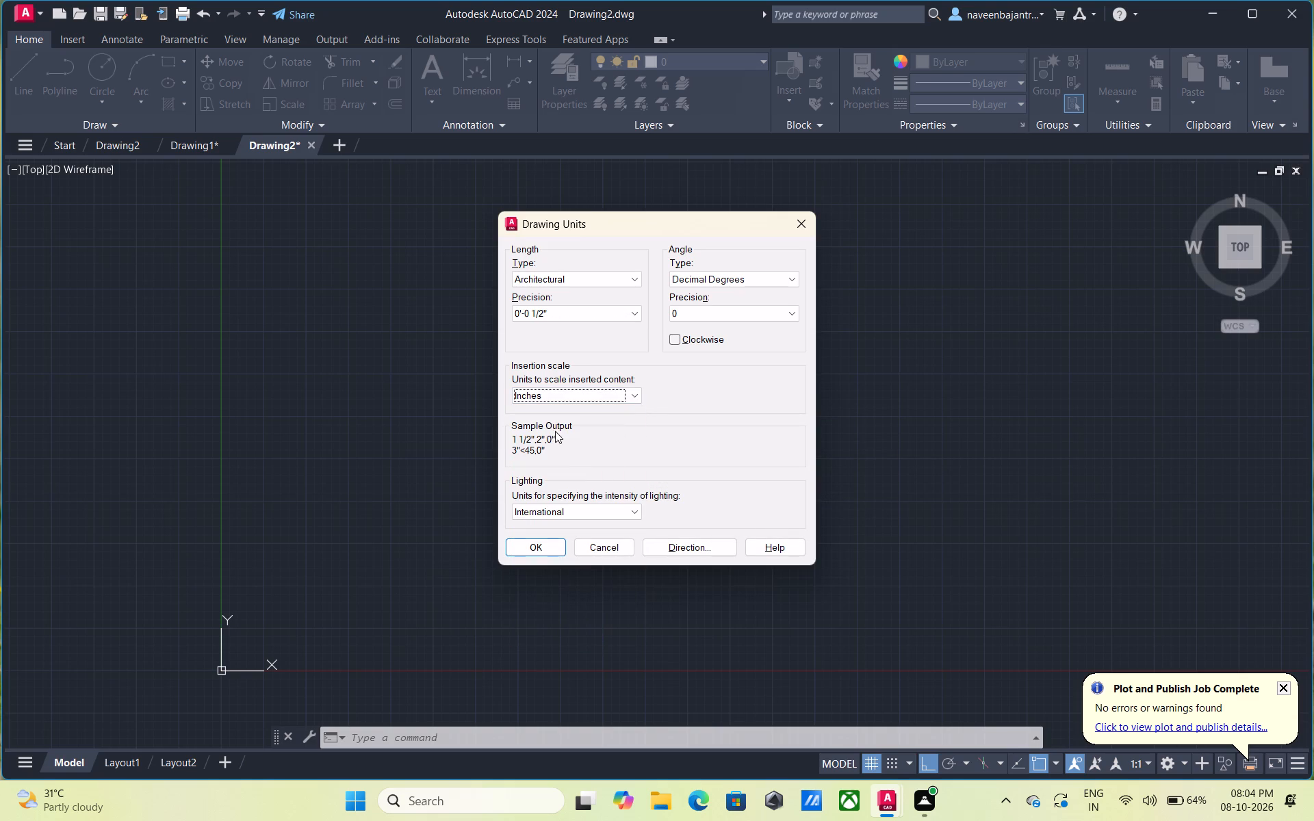
click(542, 547)
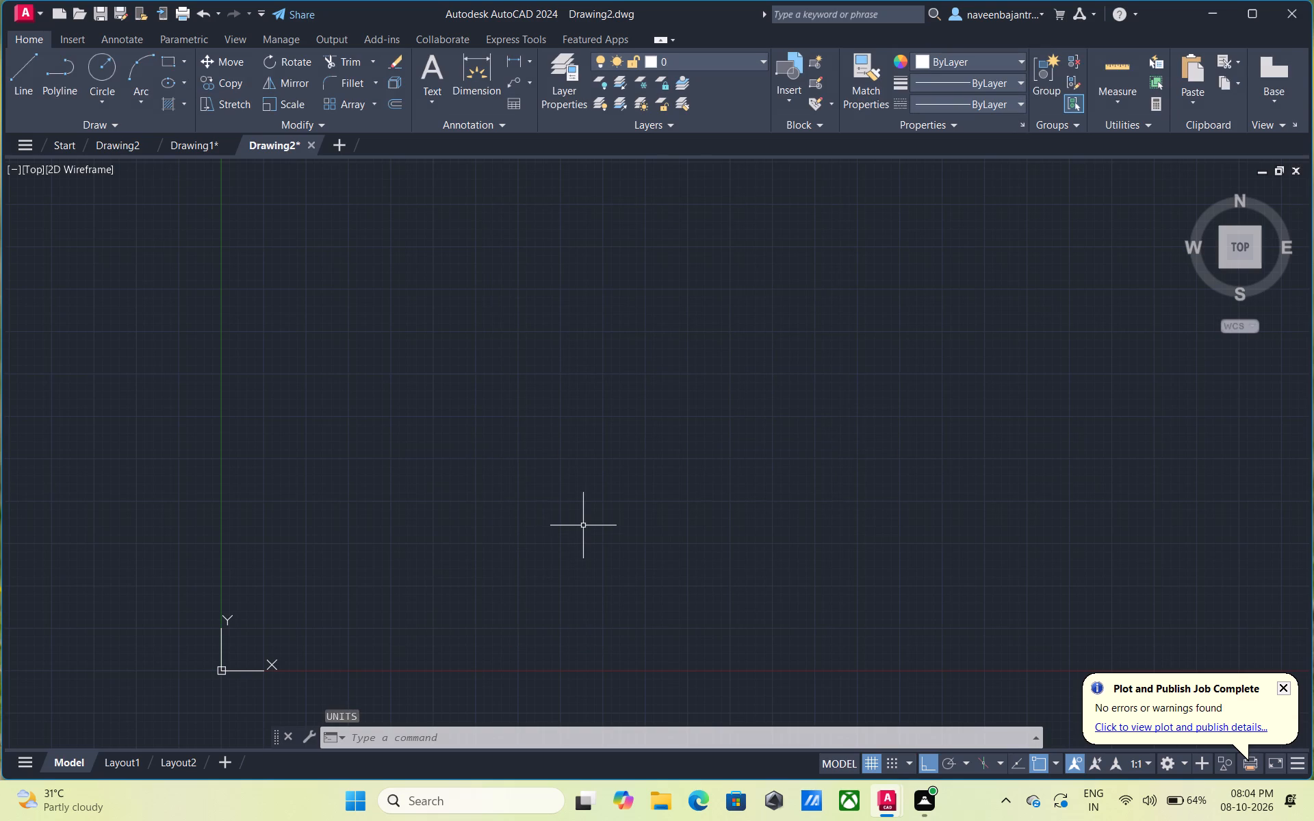
Set the ISO-25 dimension style's primary units to Architectural with 0'-0 1/2" precision, suppressing 0 feet and 0 inches.
text(d)
key(space)
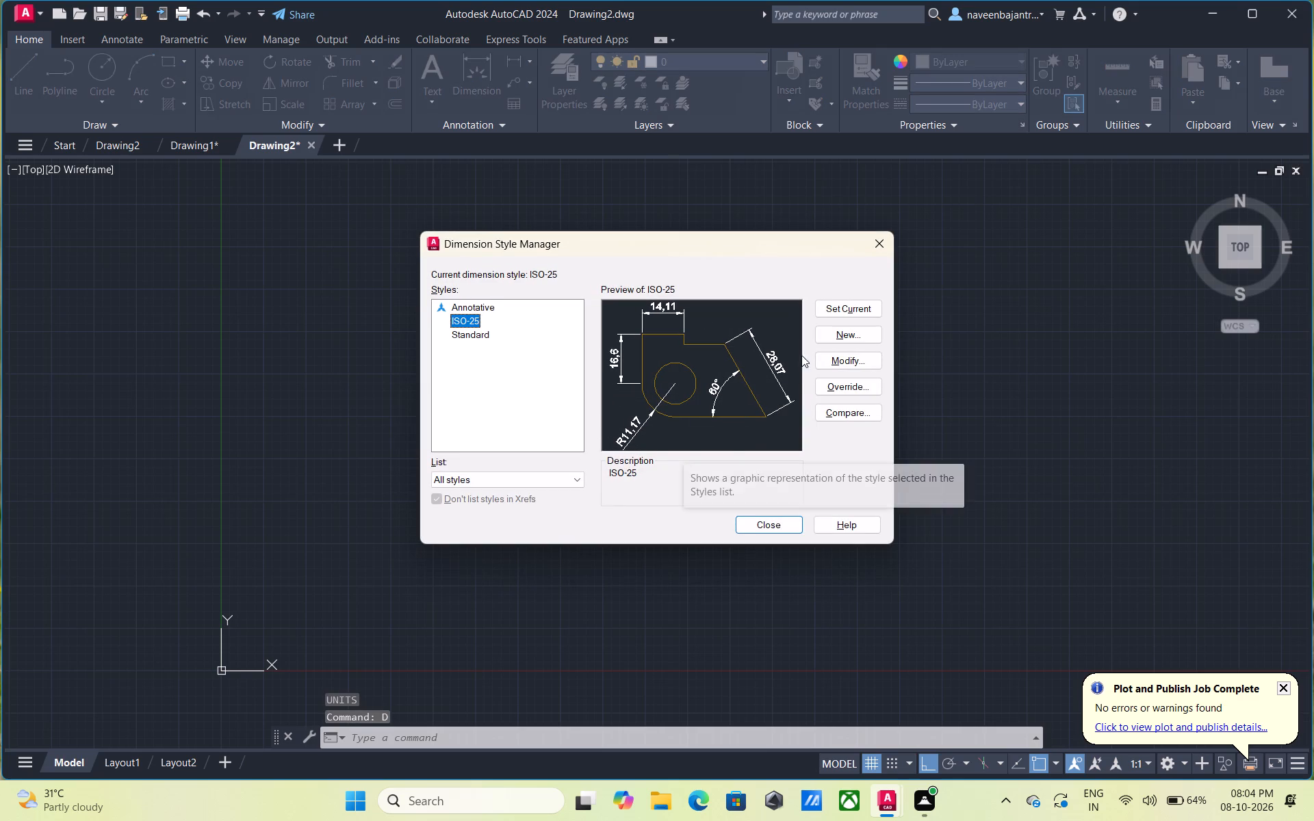
click(832, 356)
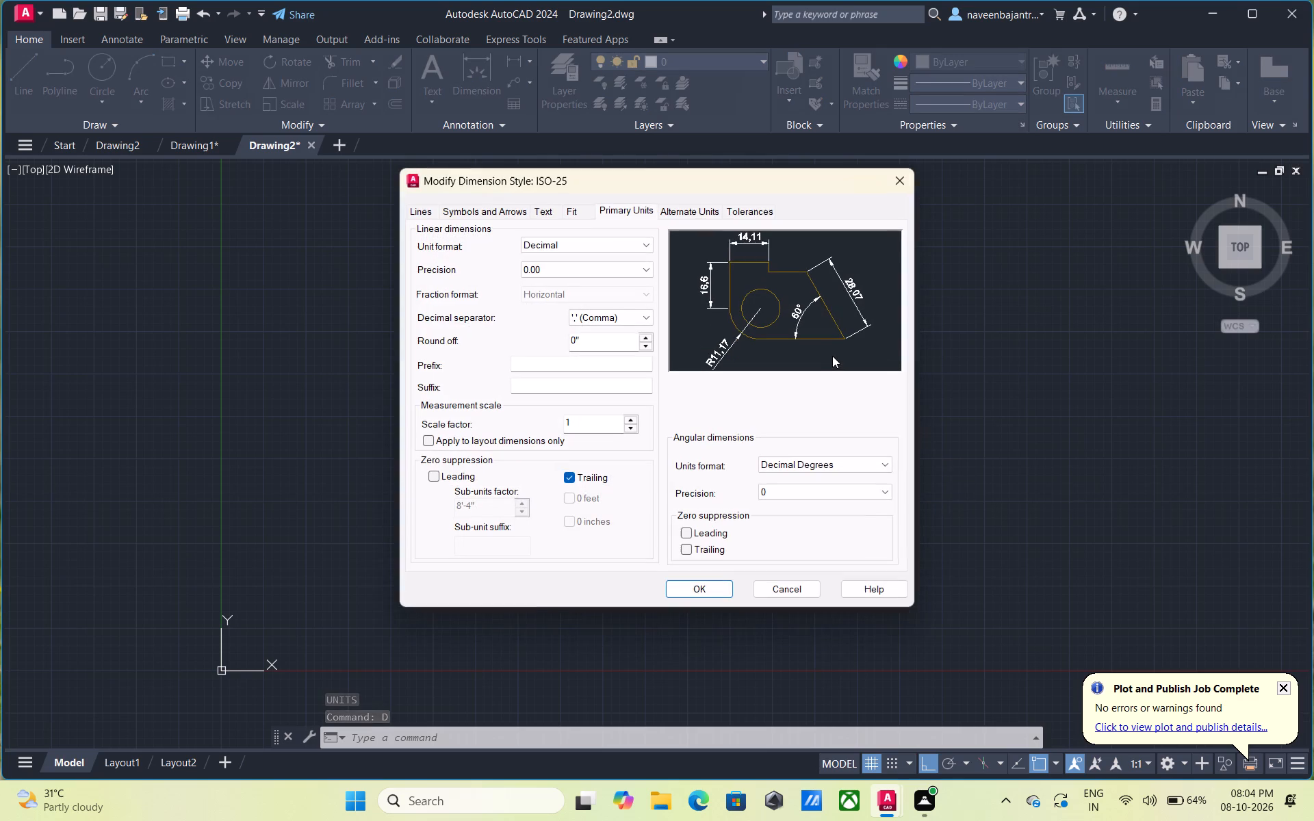
click(547, 211)
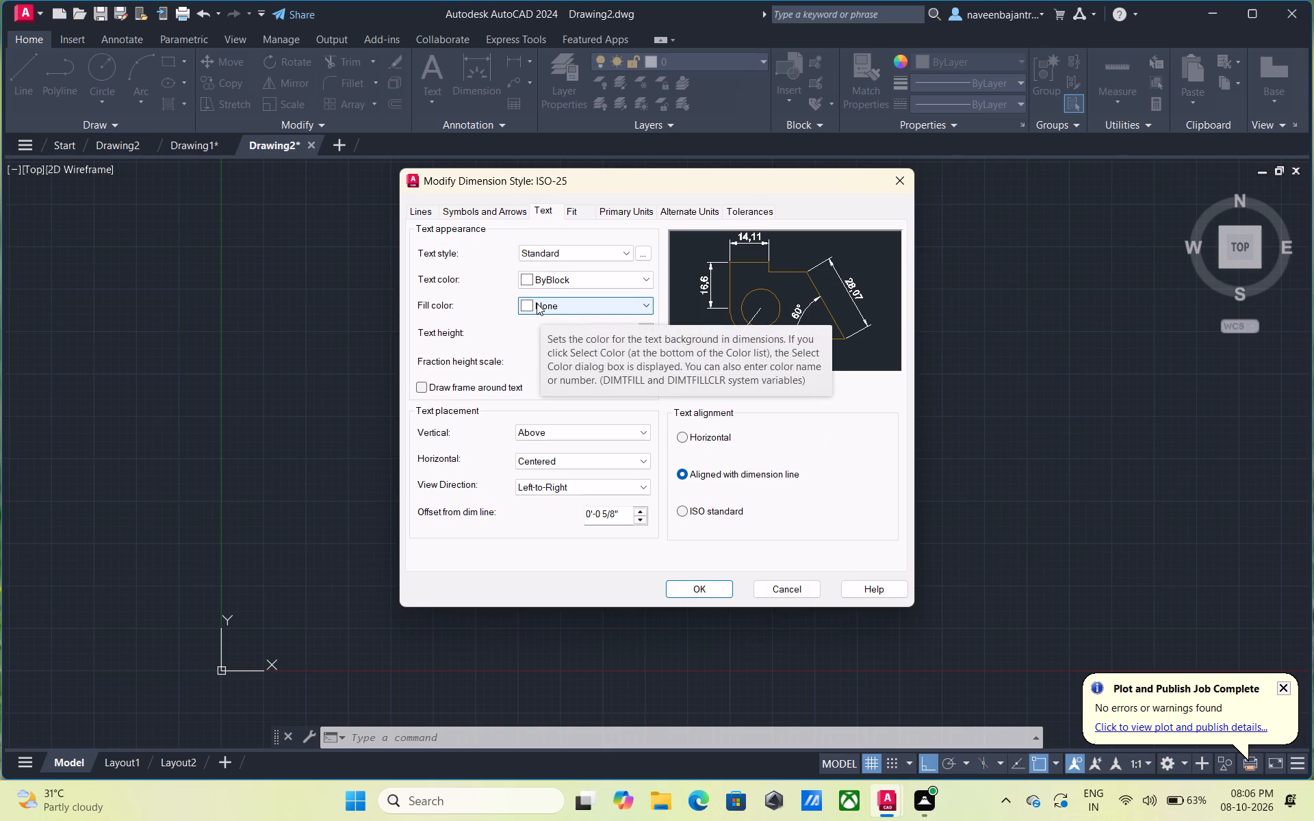
click(619, 209)
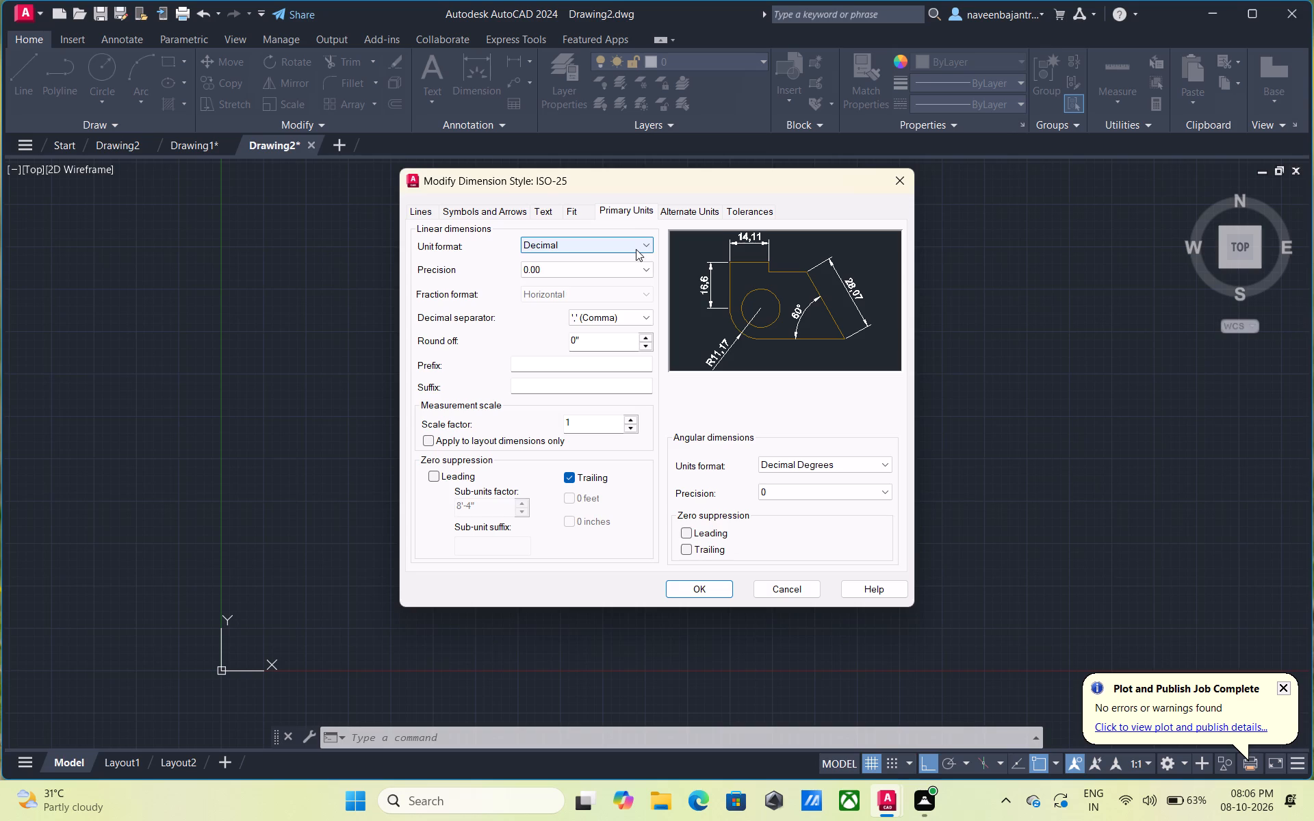
click(636, 249)
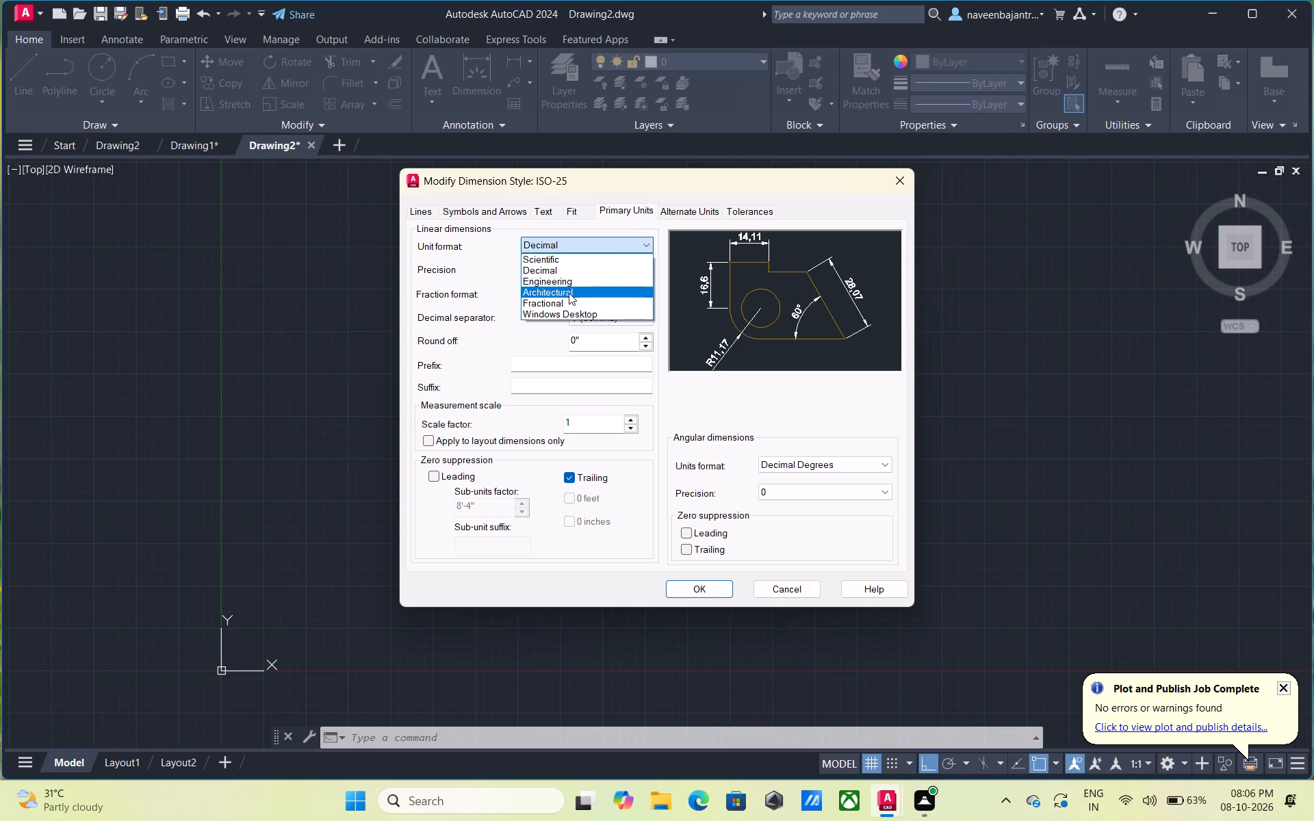
click(569, 293)
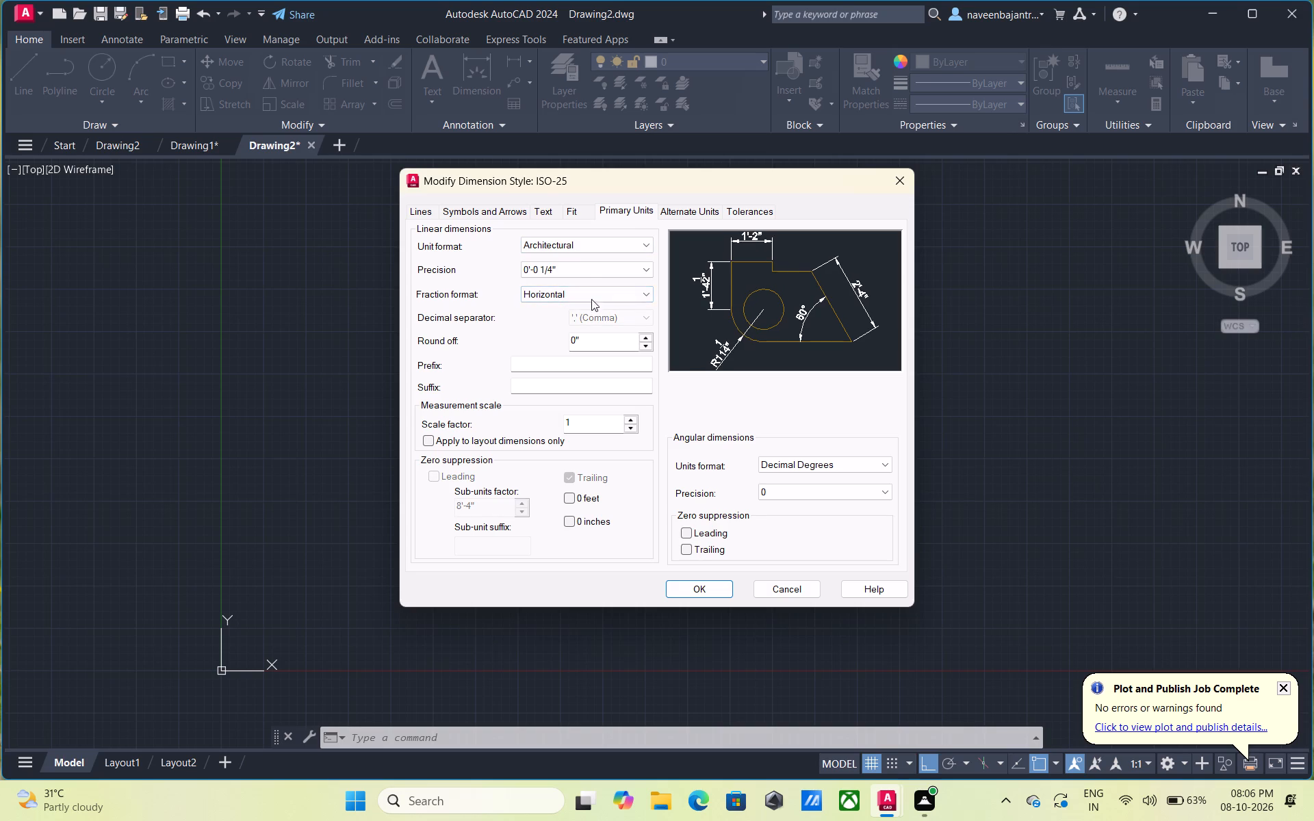
click(587, 272)
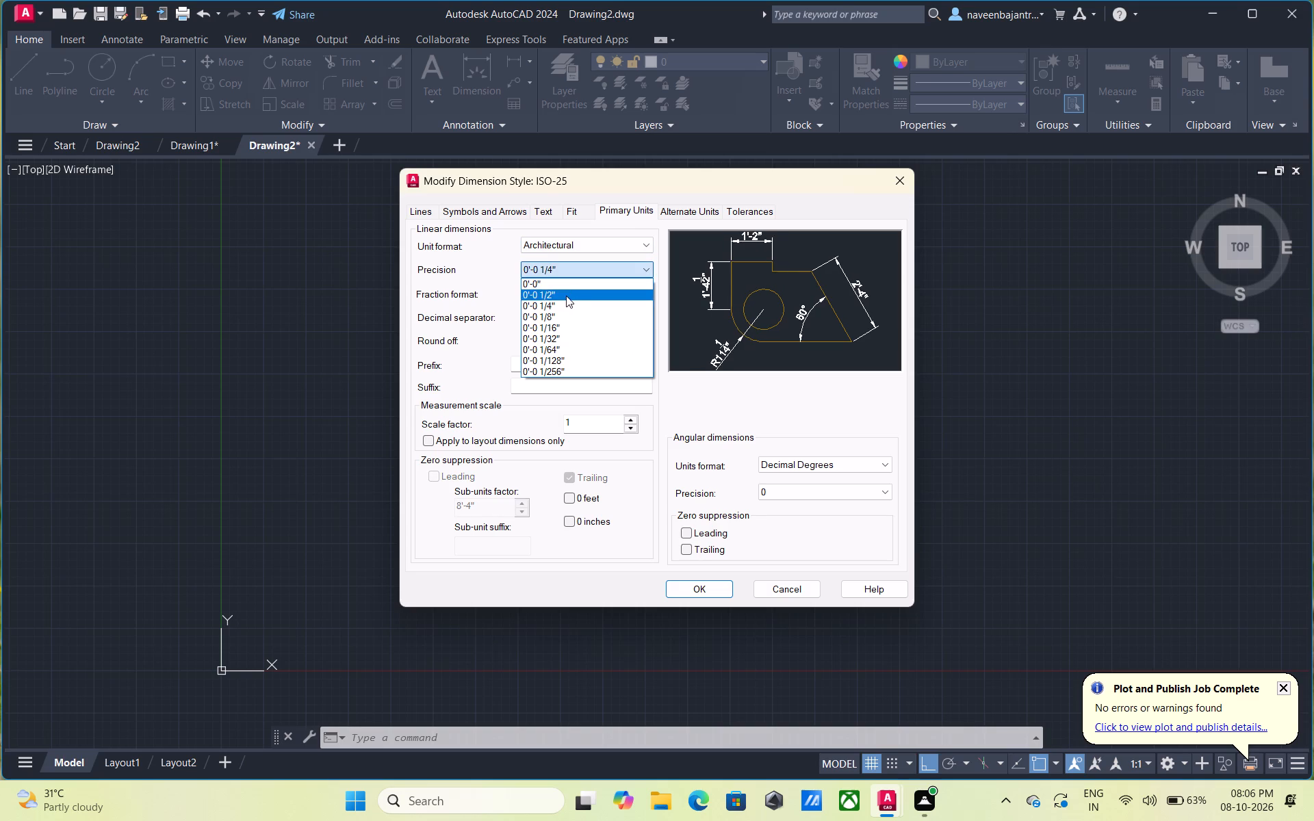
click(566, 296)
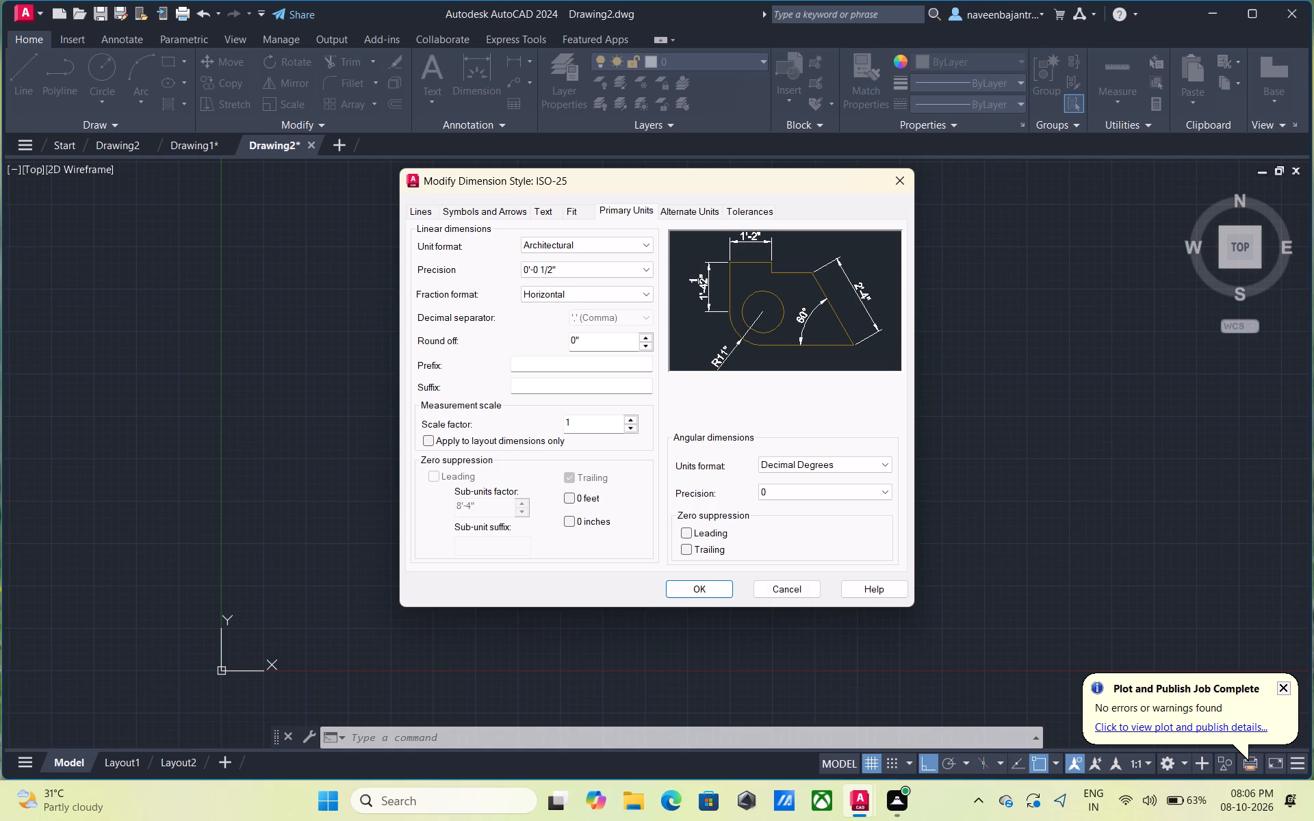
click(566, 498)
click(569, 521)
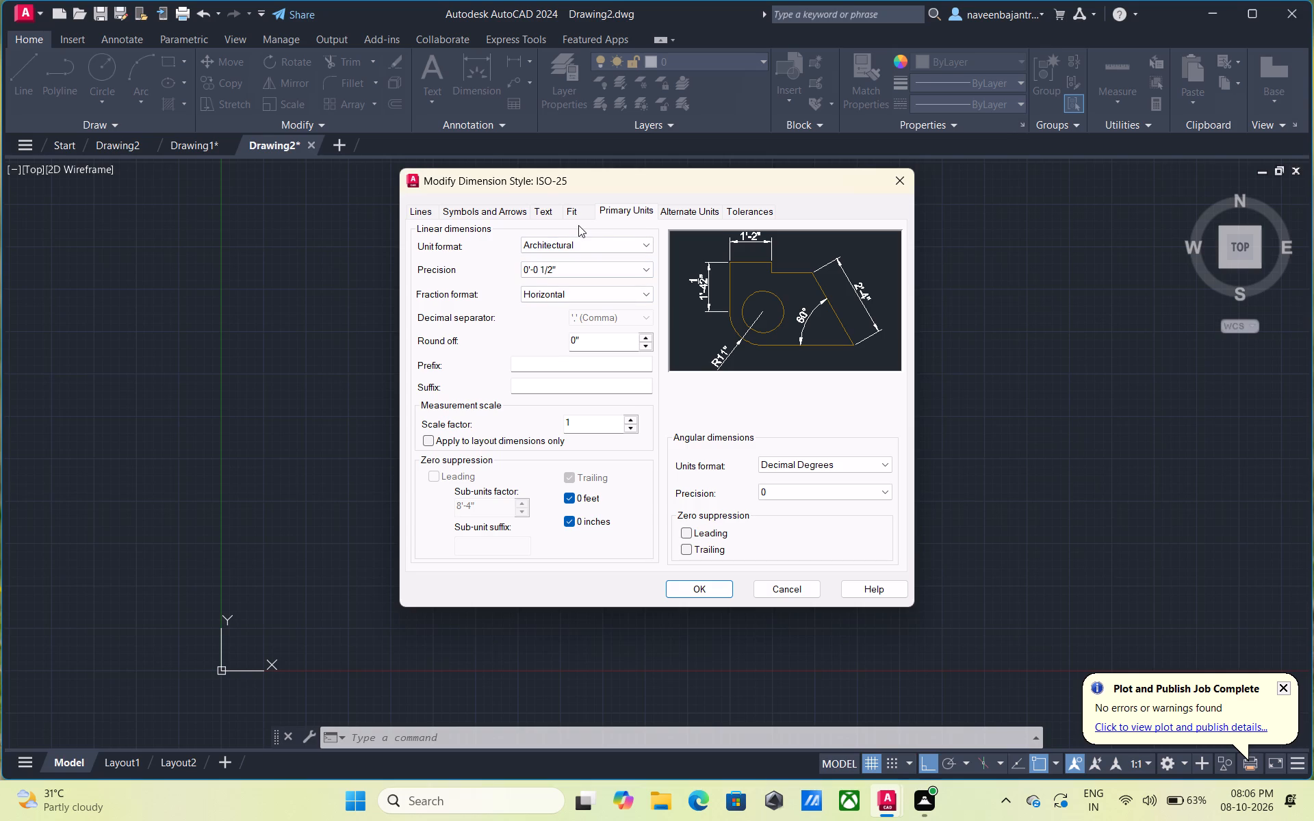
Set the ISO-25 dimension text height to 9" and the fraction height scale to 0.5.
click(539, 213)
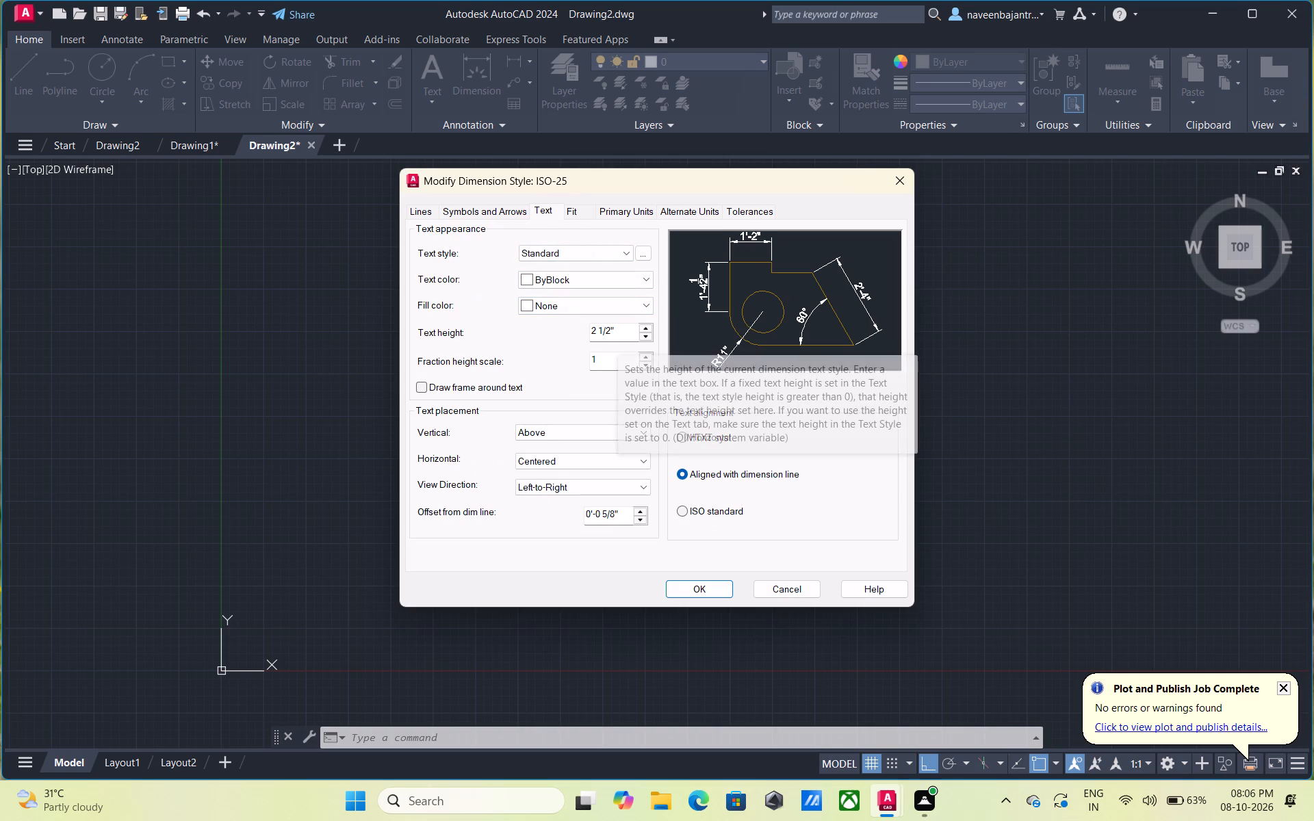
drag(616, 330, 586, 330)
key(BackSpace)
key(9)
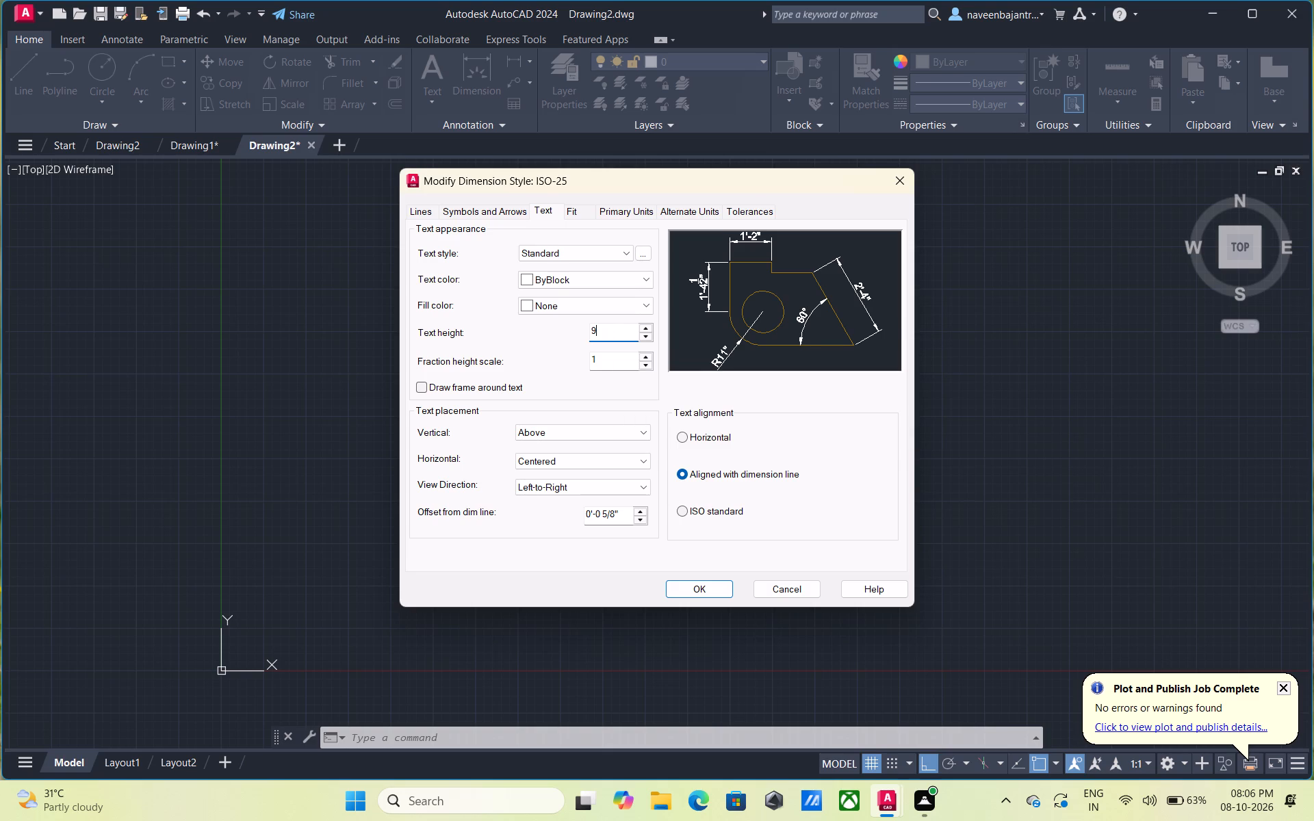
key(shift+quotedbl)
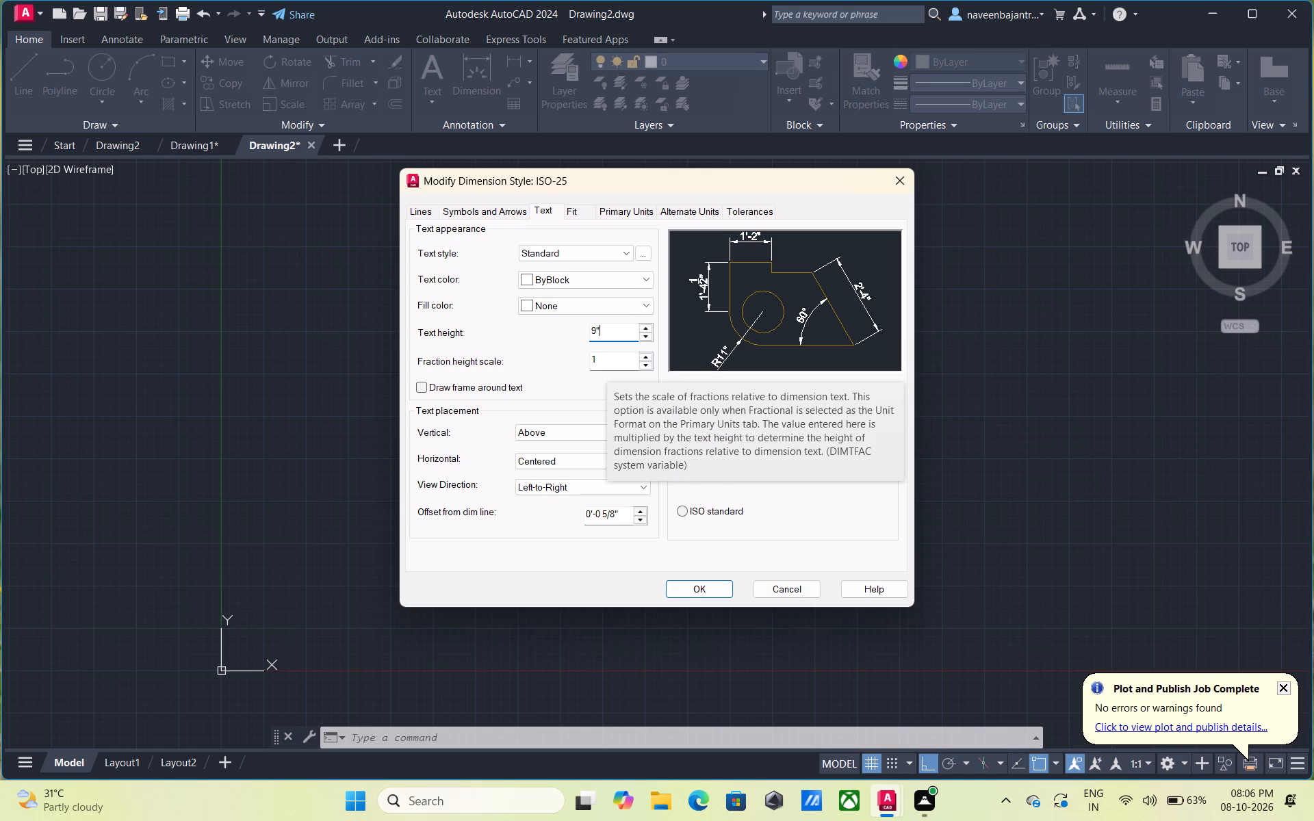
click(647, 356)
double_click(647, 363)
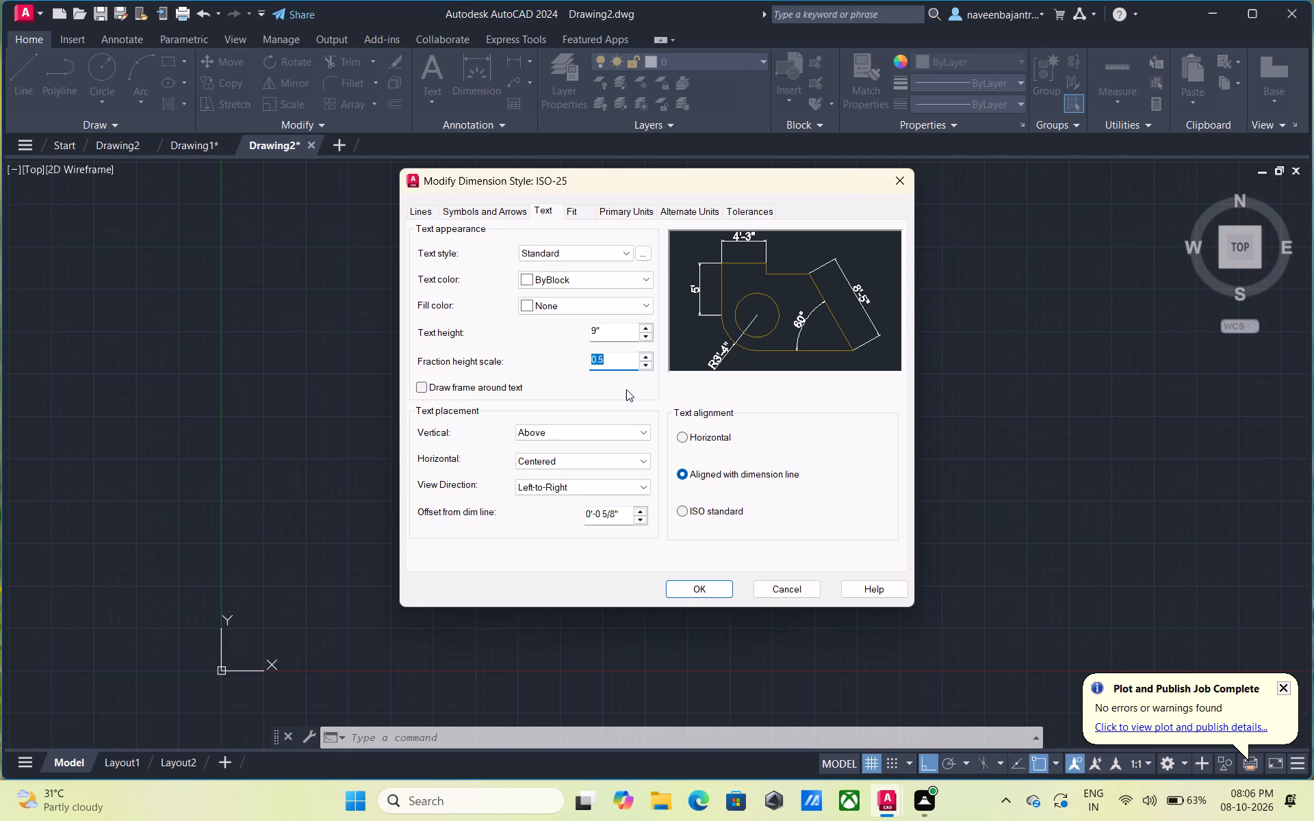
Centre the ISO-25 dimension text vertically, align it horizontally with a 2" offset from the dimension line, and make the style current.
click(614, 431)
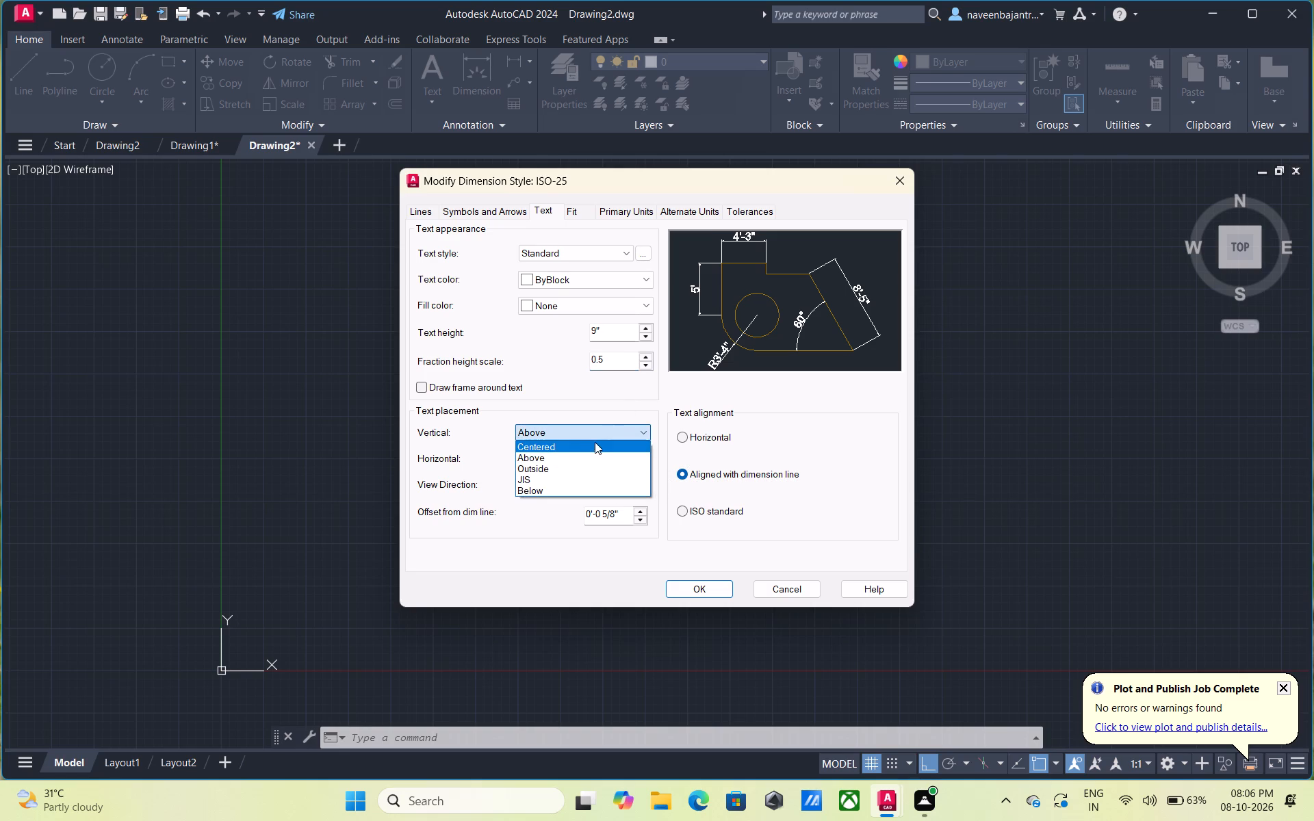
click(576, 447)
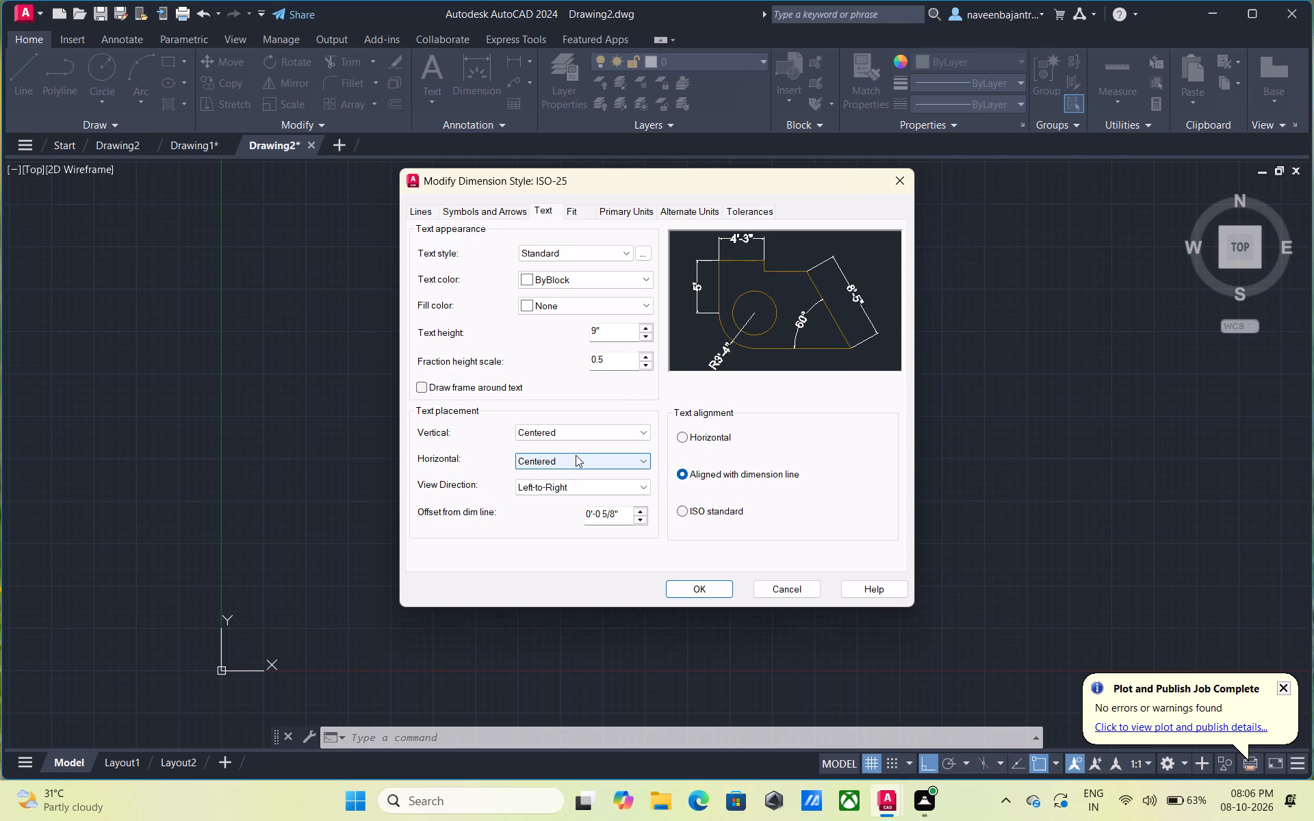
click(684, 436)
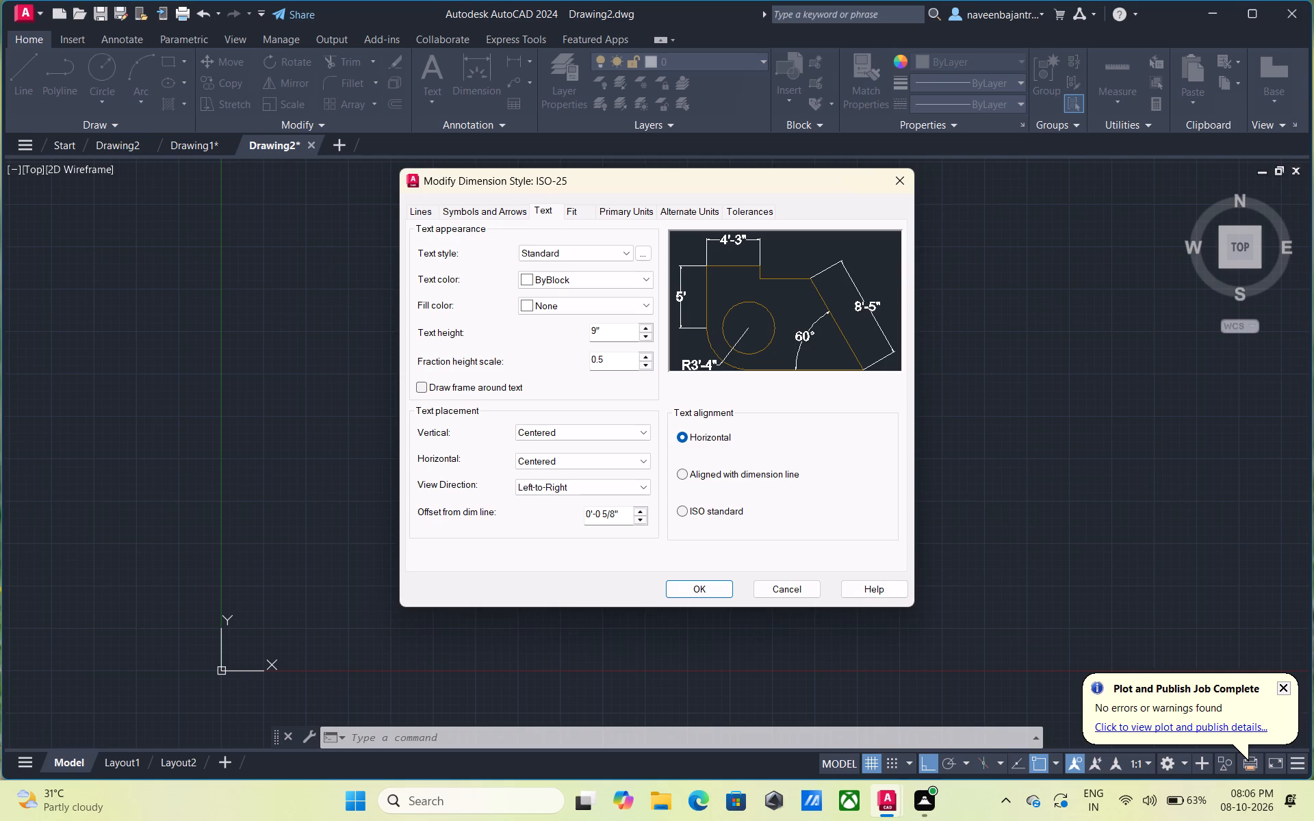
drag(617, 513, 578, 518)
key(BackSpace)
text(2")
click(699, 589)
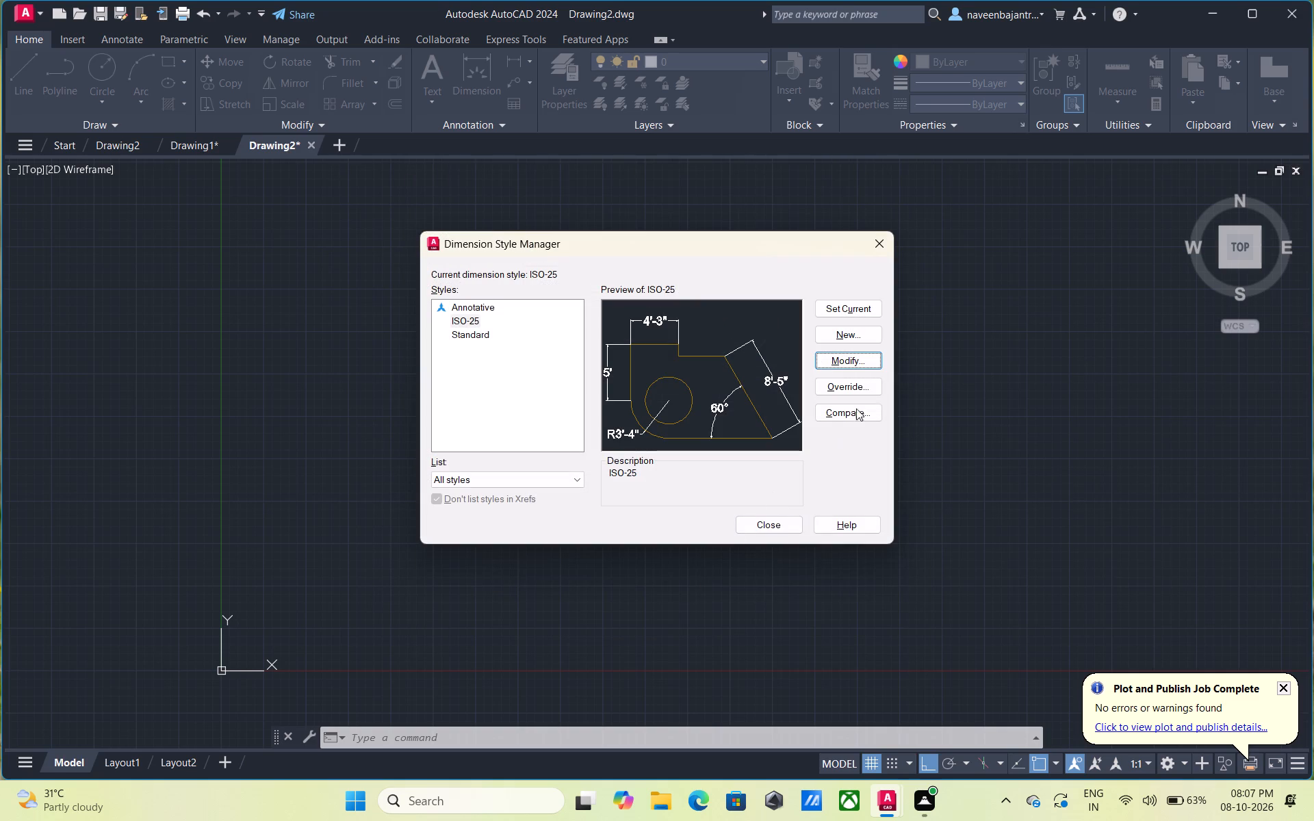
click(858, 304)
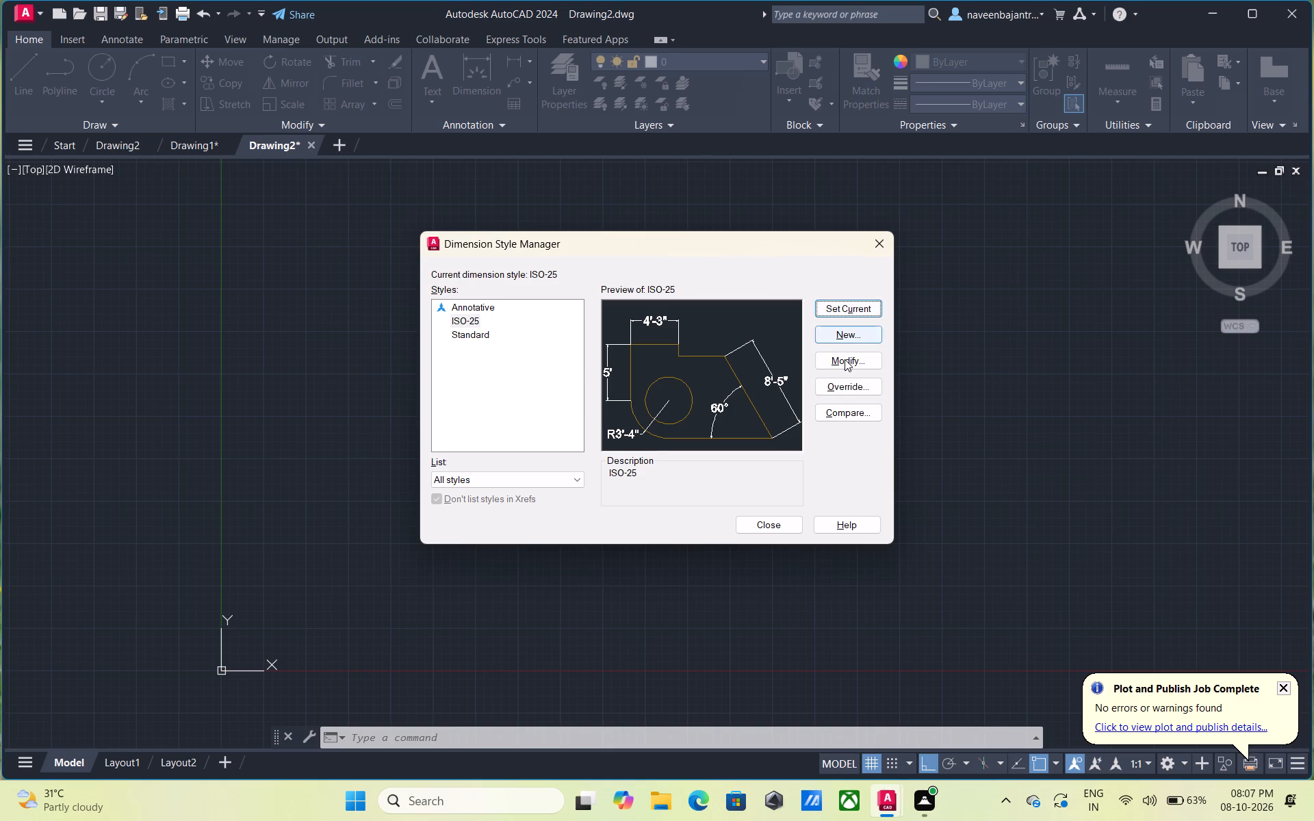
click(782, 518)
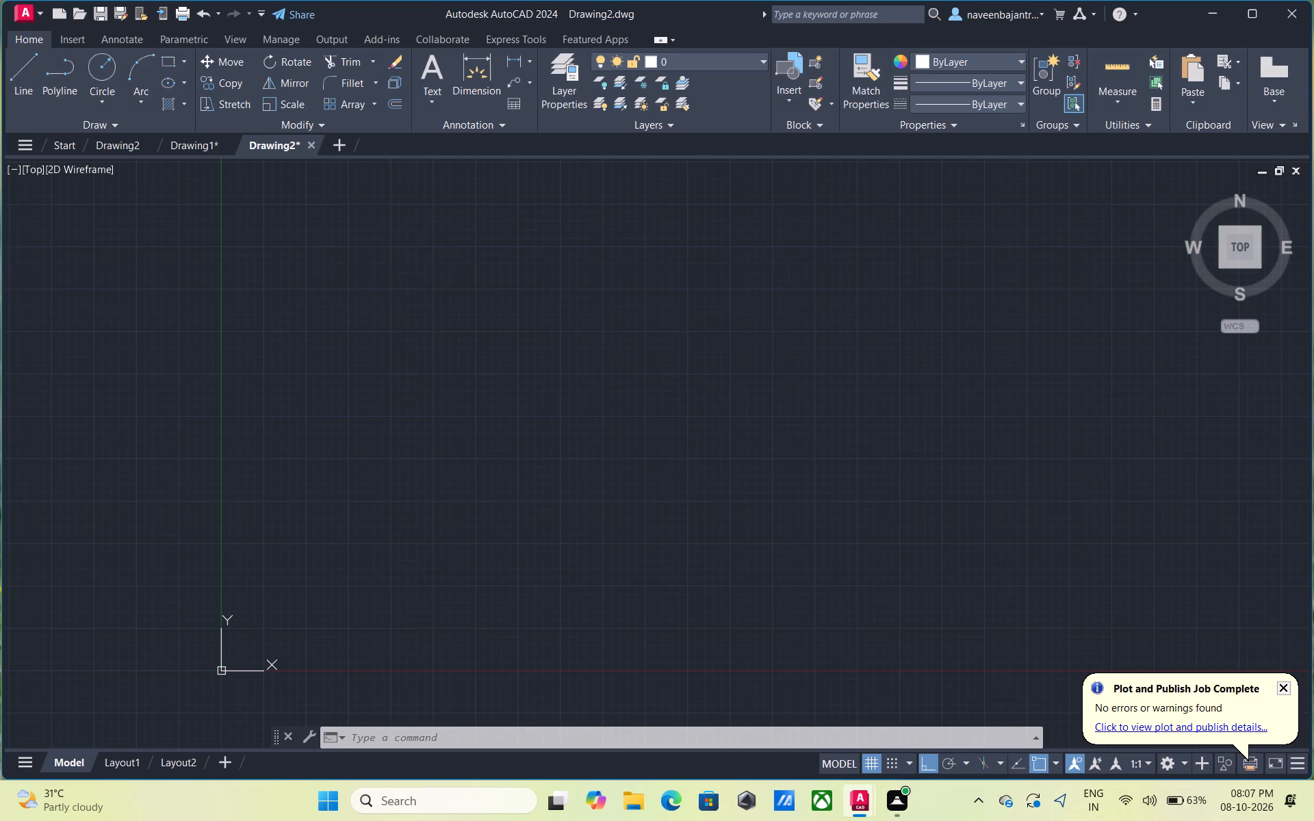
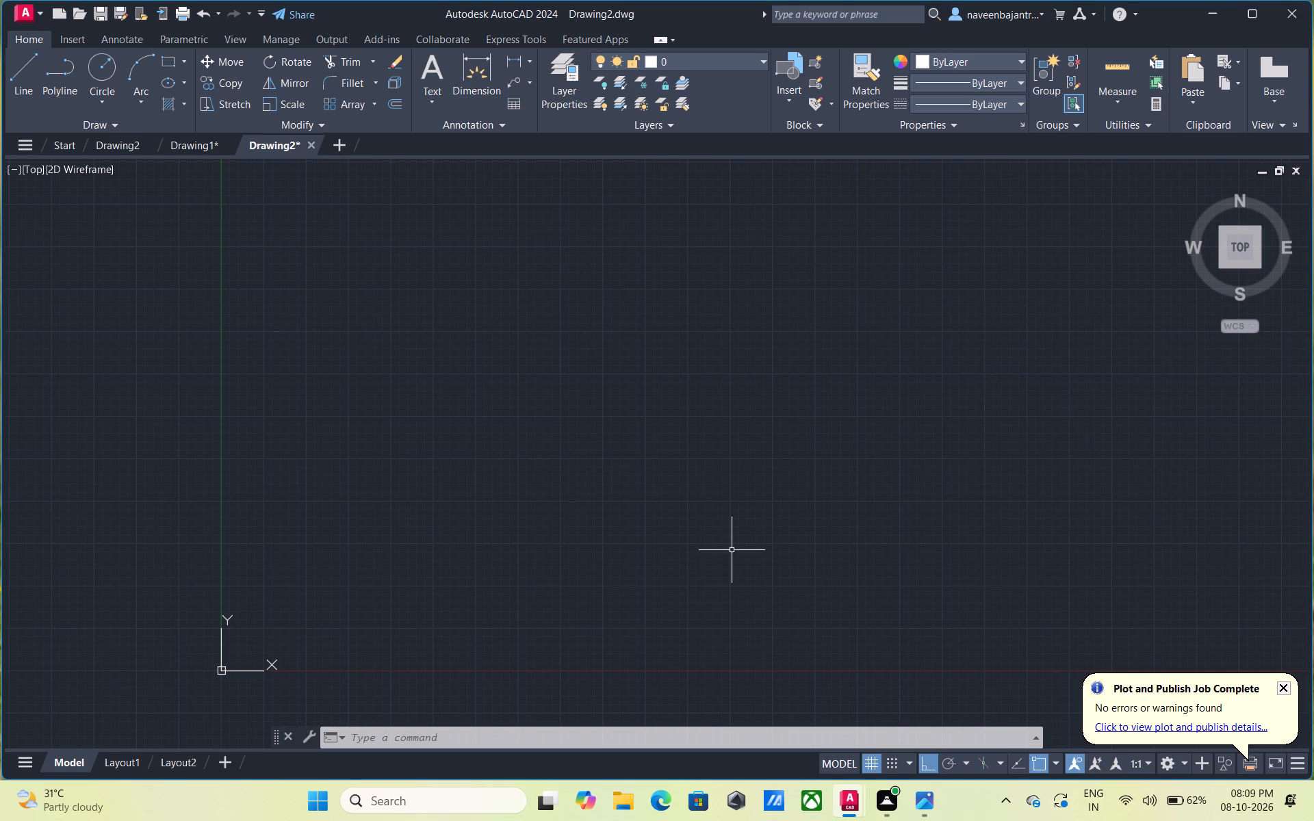
Draw a horizontal line 36'10" long to the right as the top edge of the building outline.
key(Escape)
text(l)
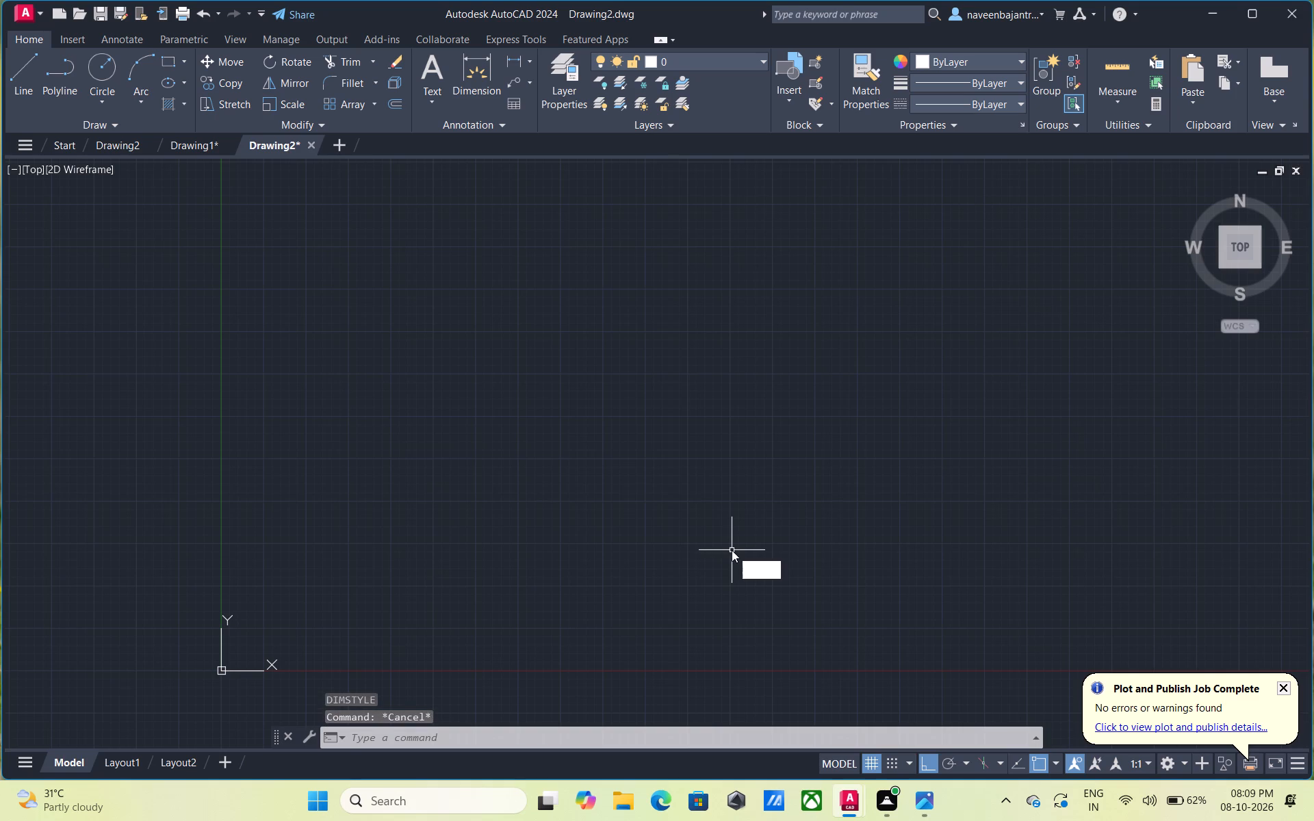
key(space)
click(554, 279)
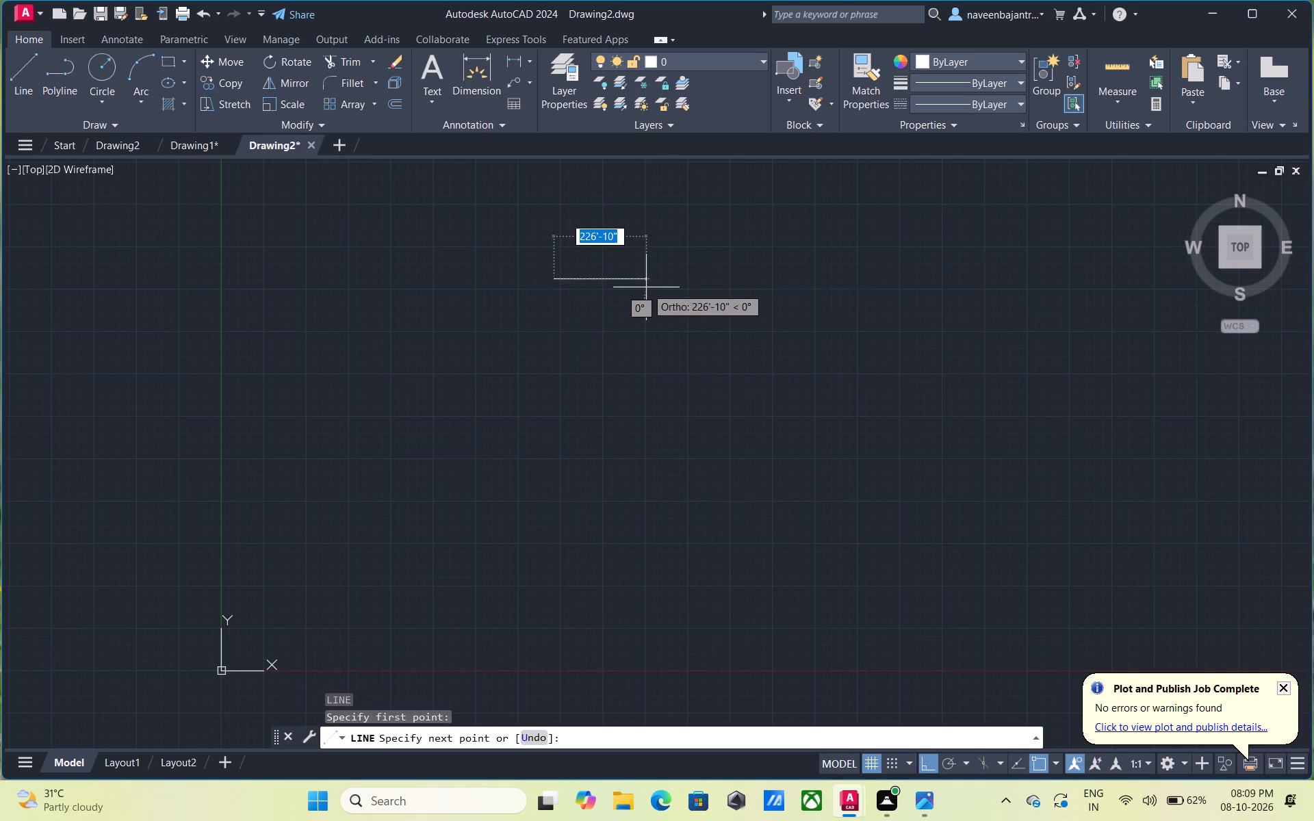
text(36)
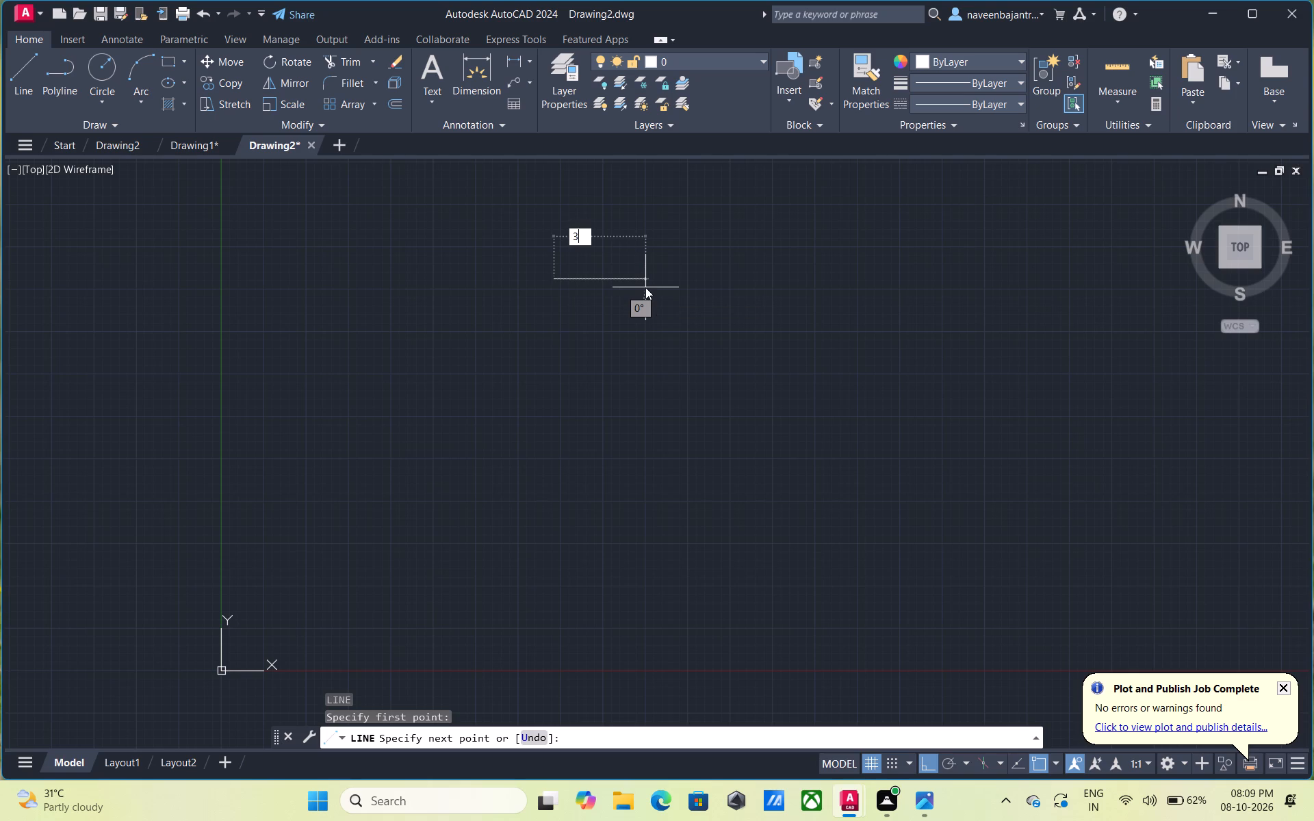
key(apostrophe)
text(10)
key(shift+quotedbl)
key(Return)
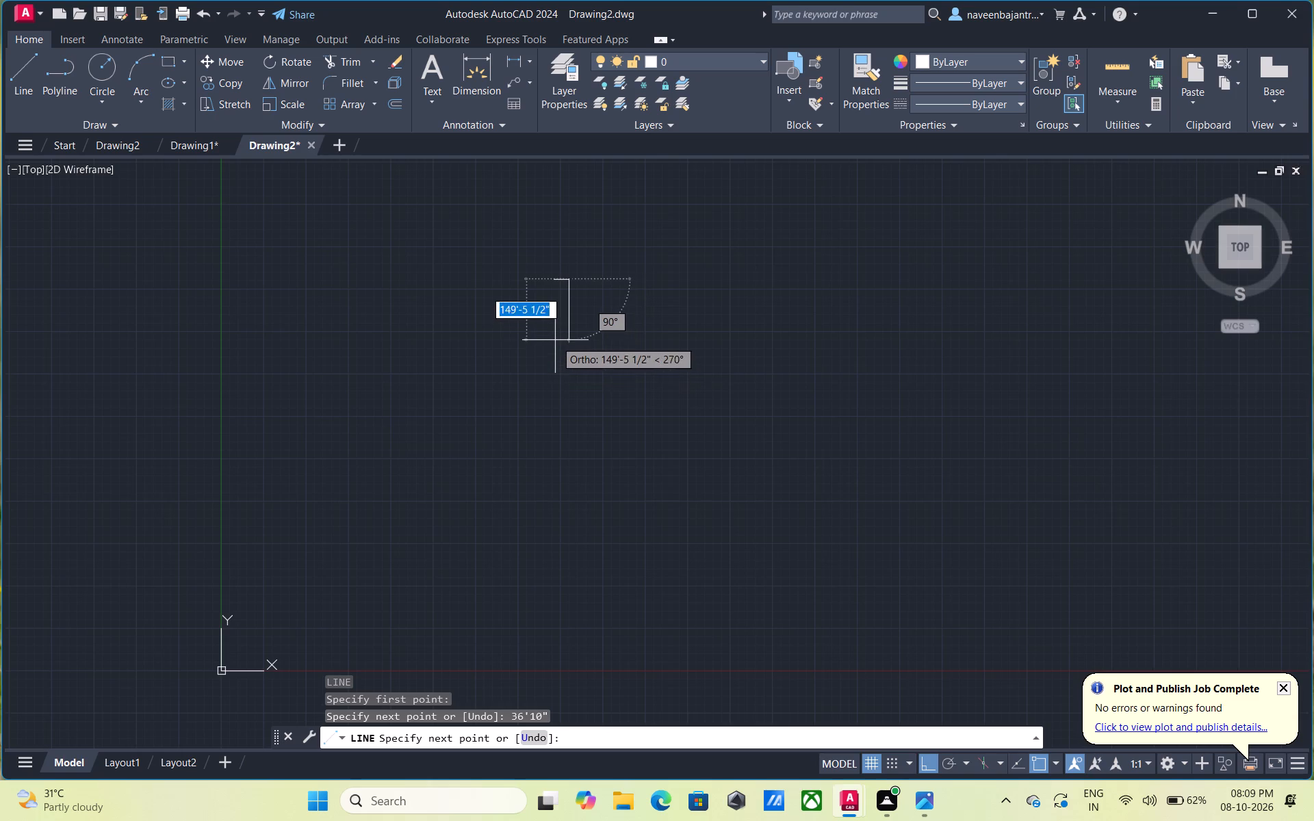
Continue the outline 31'9" downward and 36'10" to the left, and close it at the starting corner.
scroll(555, 340, up, 4)
middle_drag(555, 341, 545, 591)
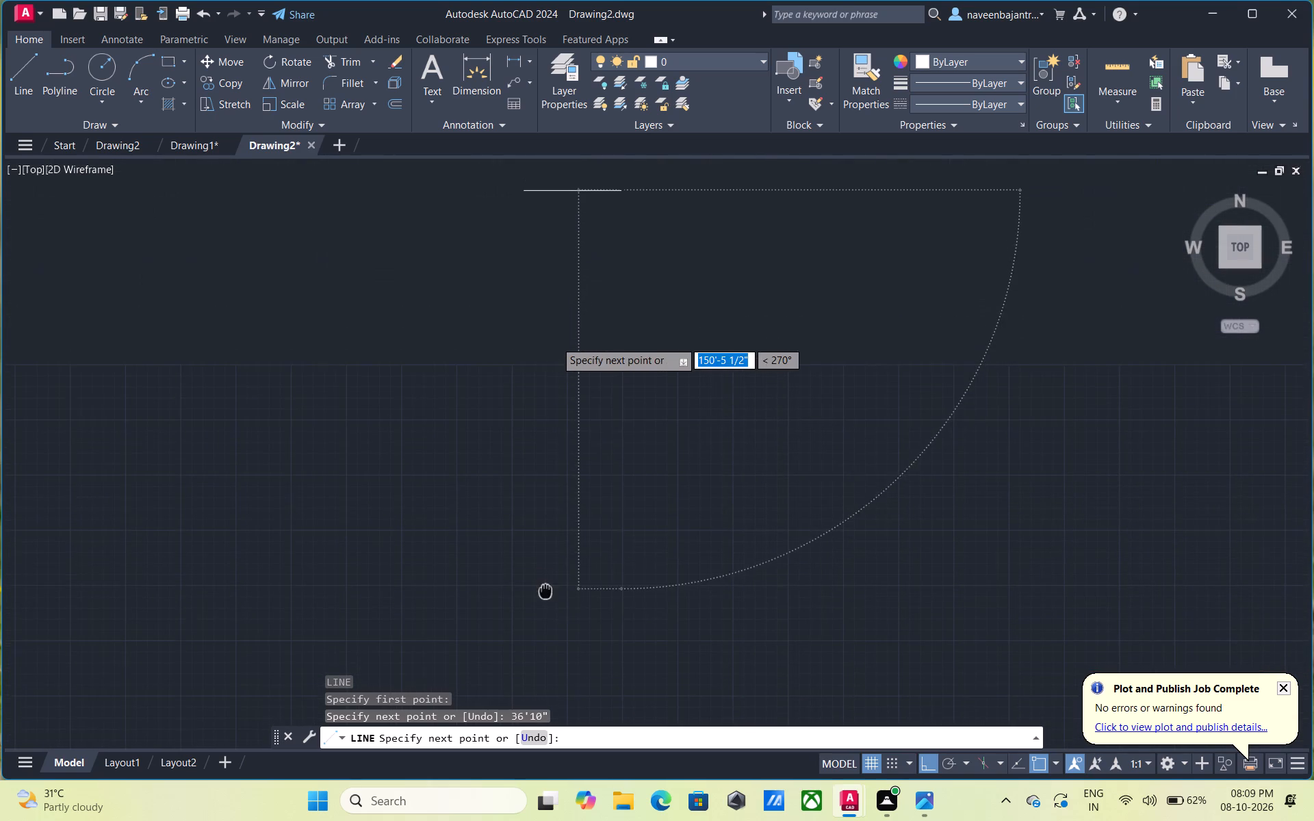
middle_drag(545, 591, 545, 592)
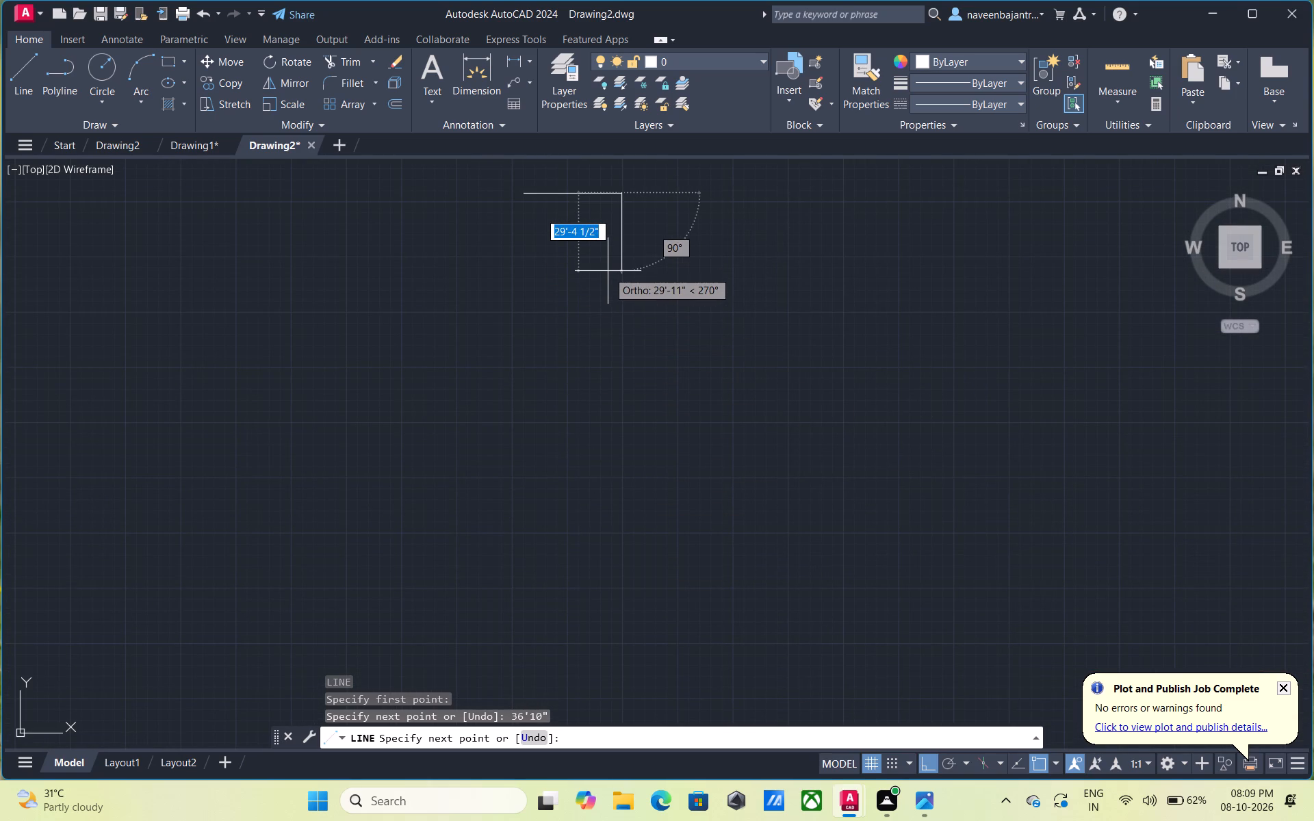
middle_drag(608, 271, 641, 398)
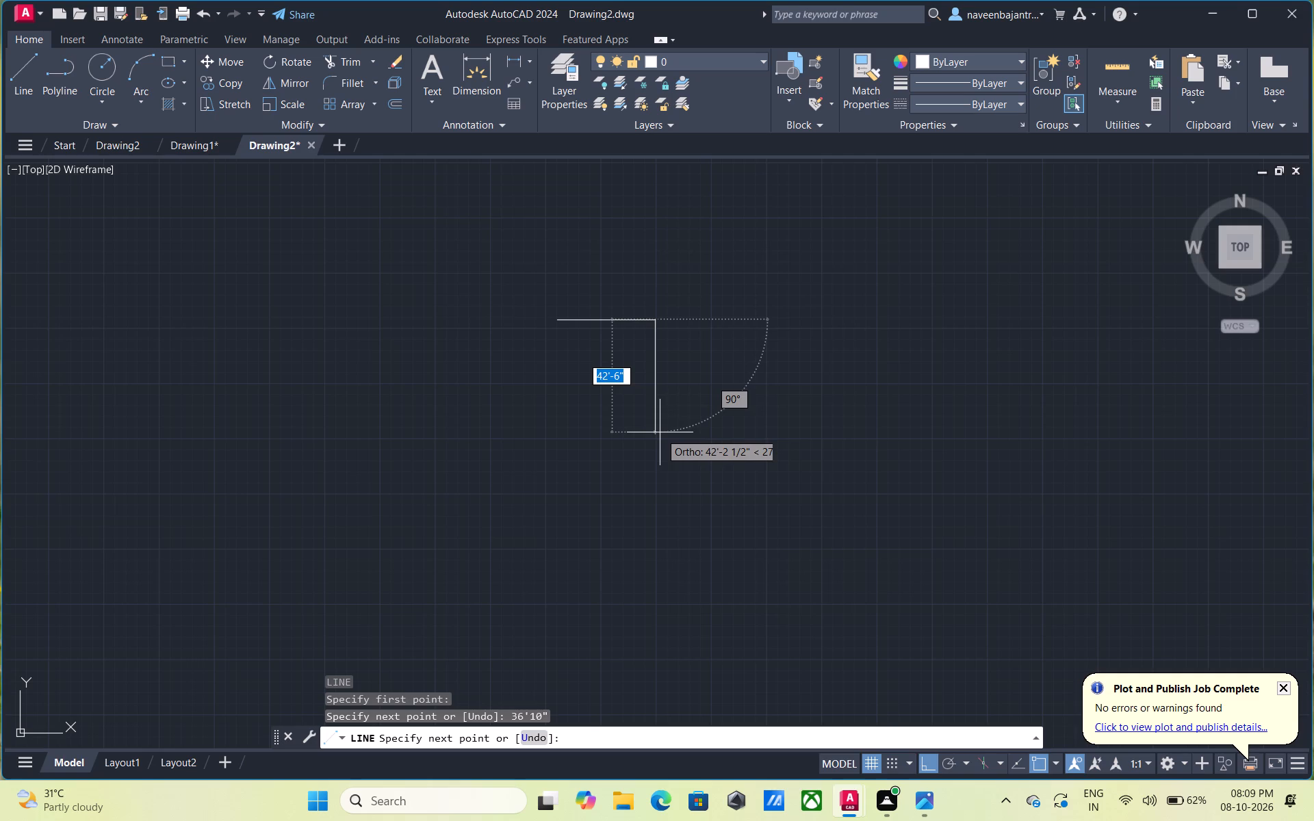
text(31)
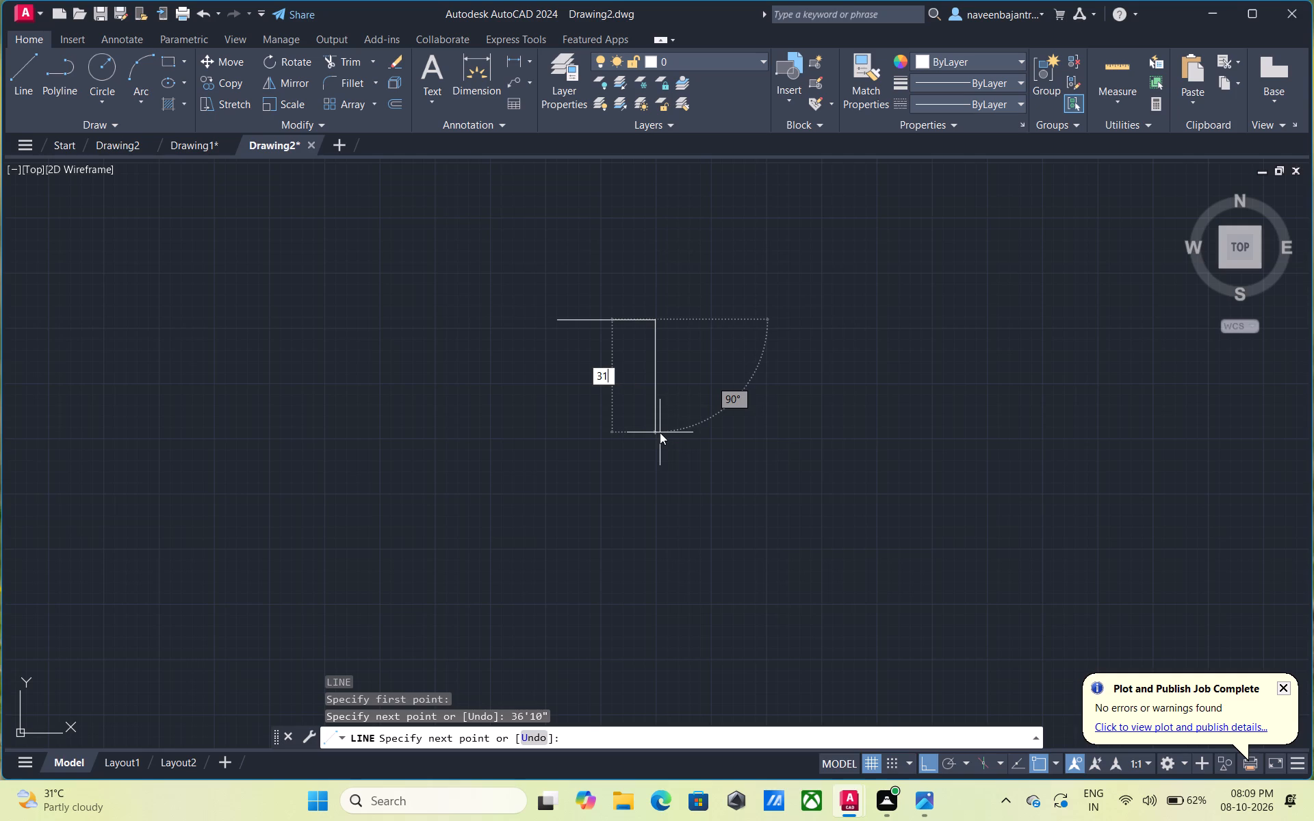
key(apostrophe)
key(9)
key(shift+quotedbl)
key(Return)
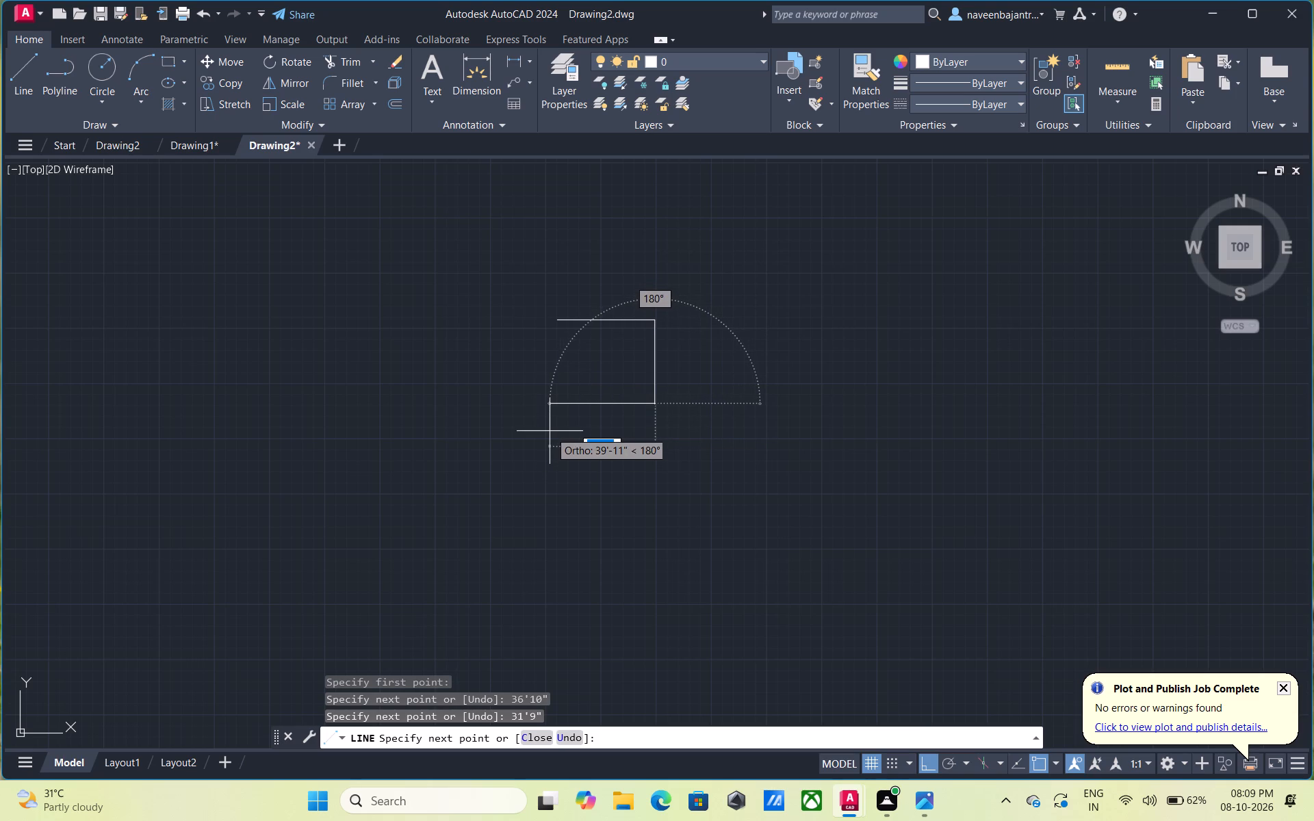
text(36)
text('10)
key(shift+quotedbl)
key(Return)
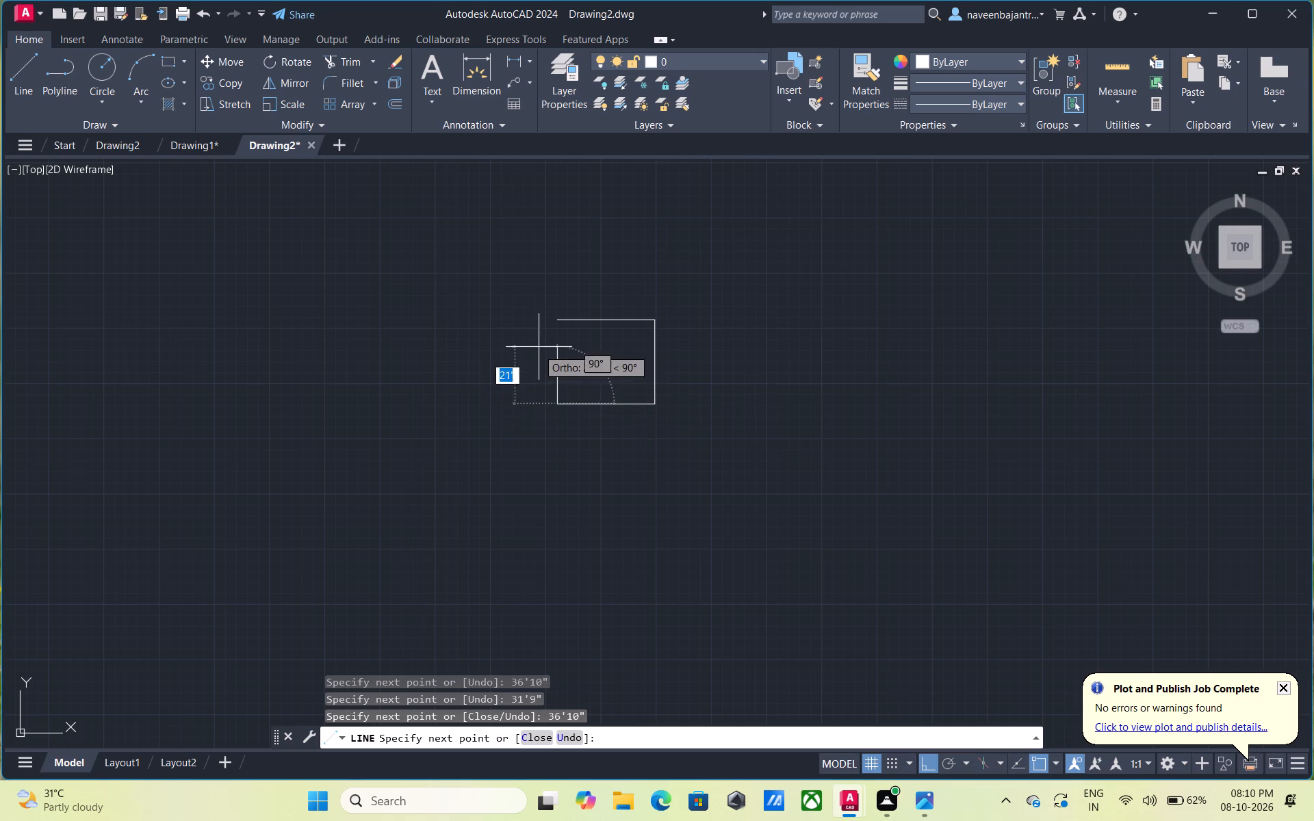
click(556, 317)
key(Escape)
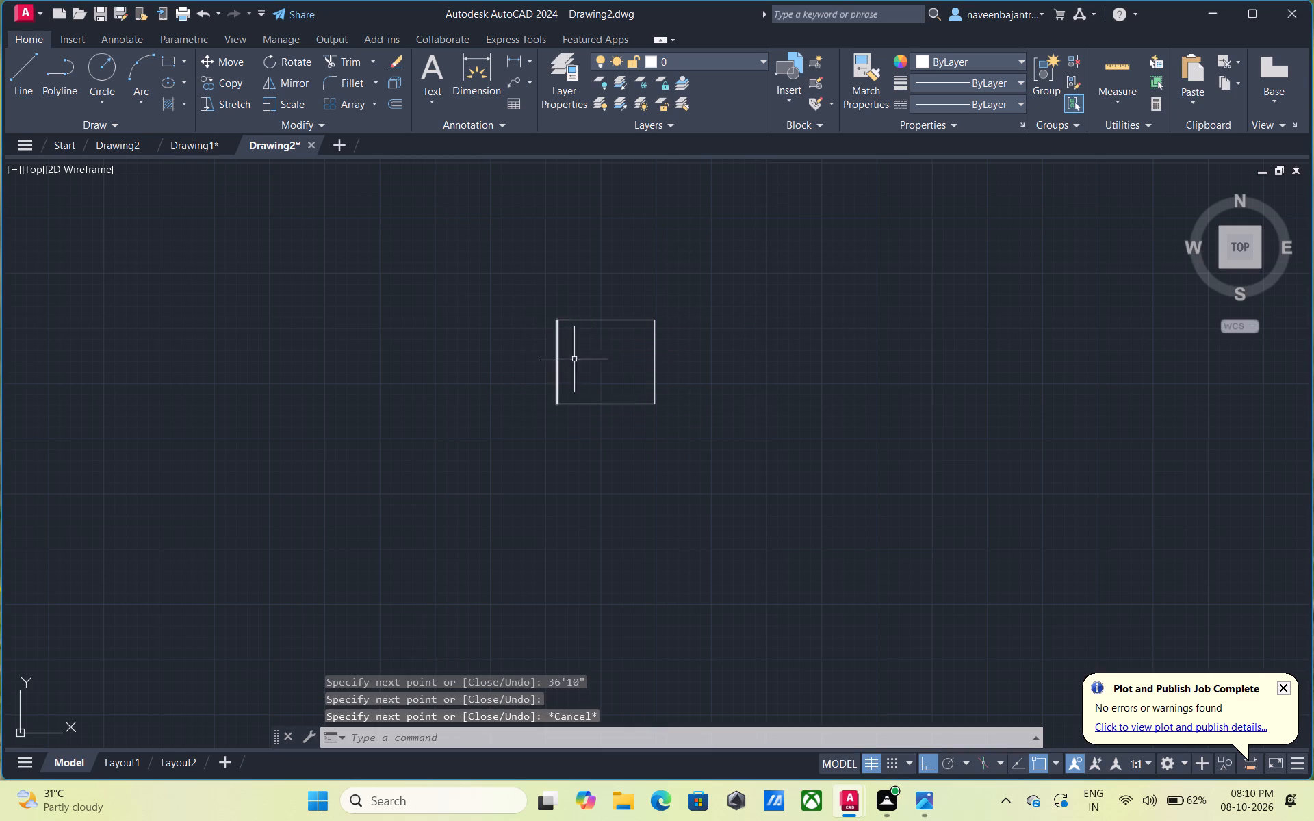
Check the outline's right and top edge lengths with dimension previews, without placing a dimension.
scroll(604, 382, up, 3)
middle_drag(612, 330, 628, 423)
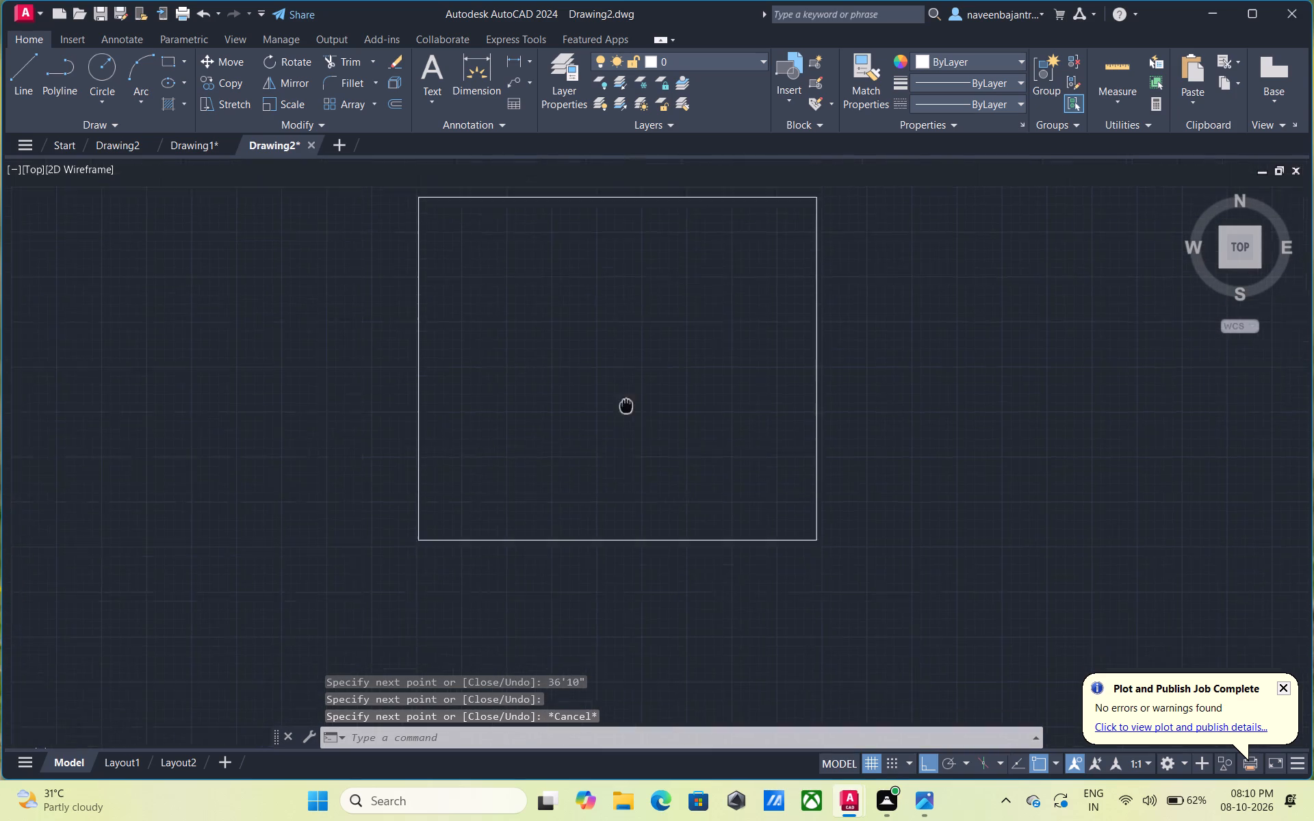
middle_drag(628, 423, 628, 454)
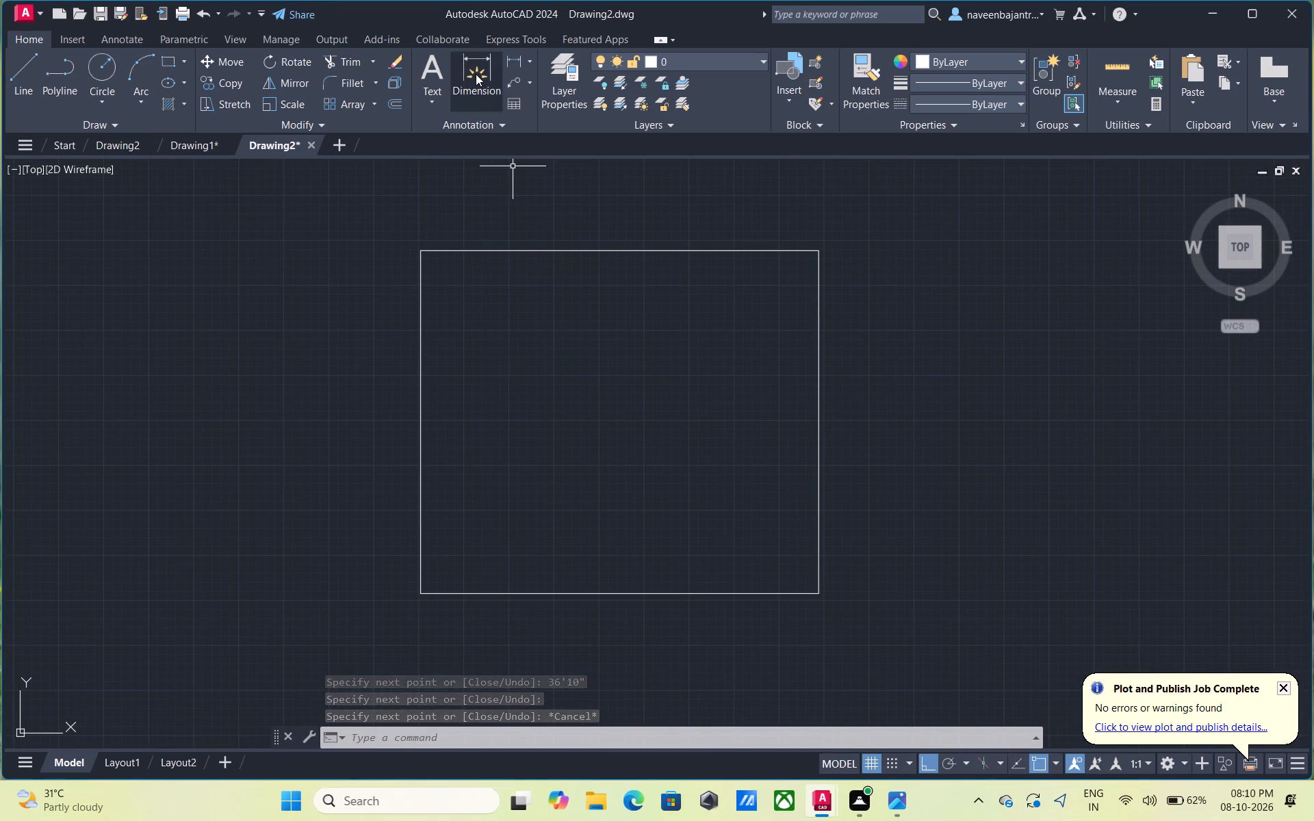
click(476, 74)
click(819, 254)
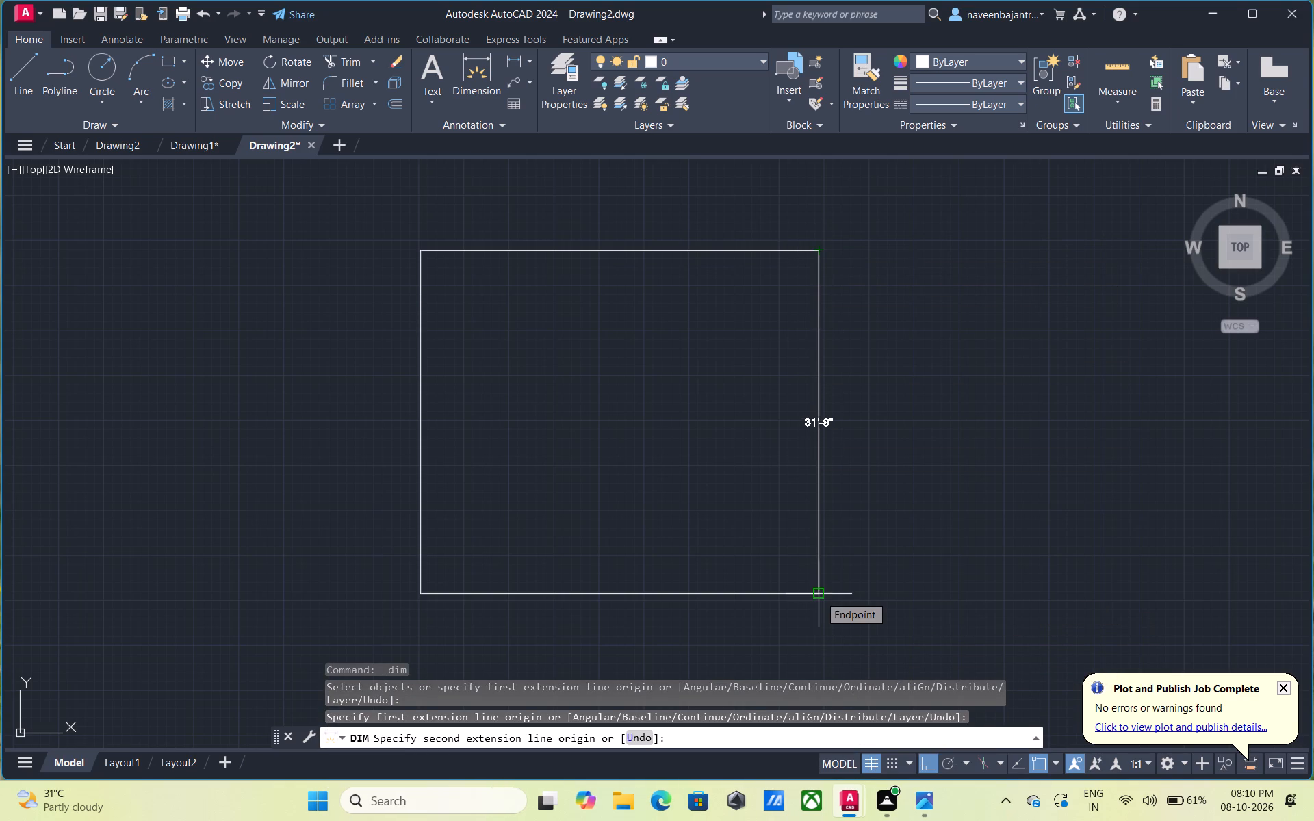
key(Escape)
click(487, 85)
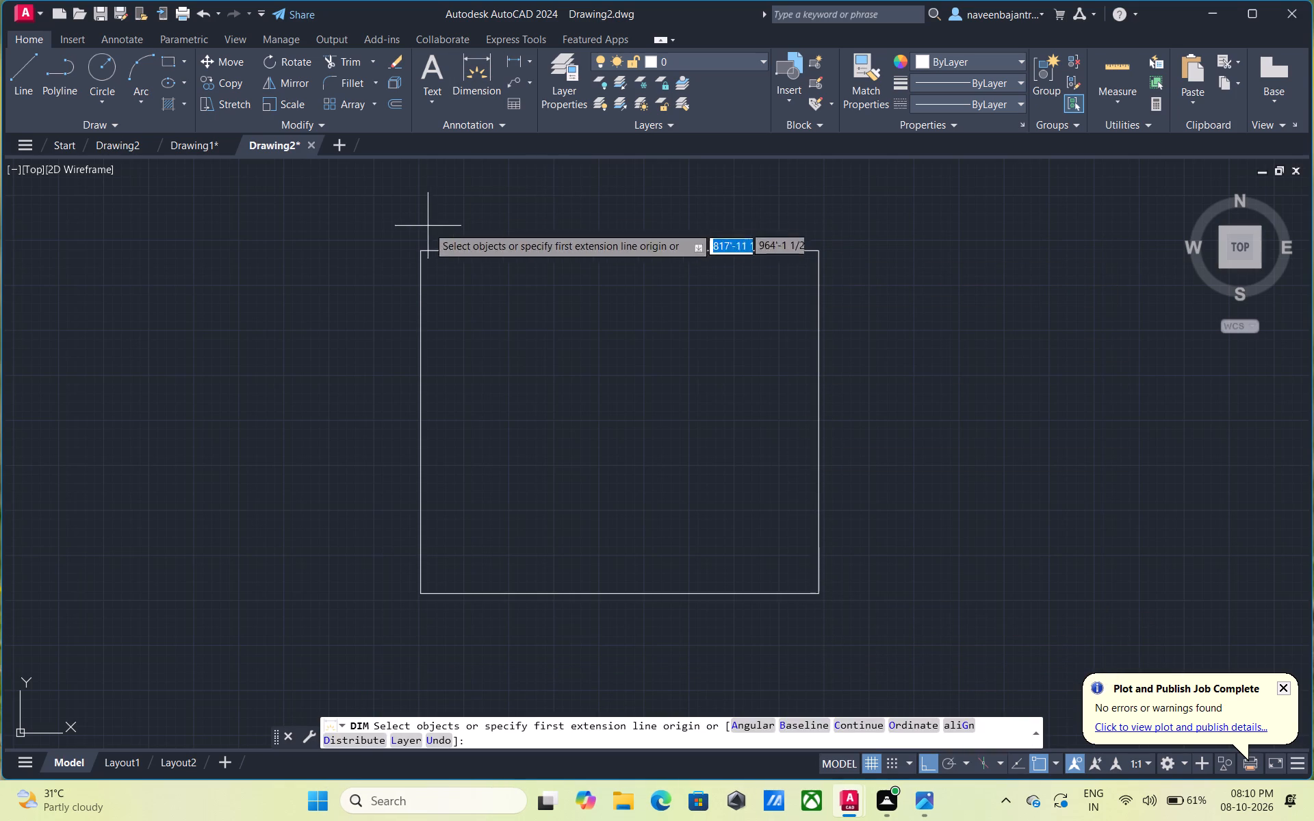
click(419, 252)
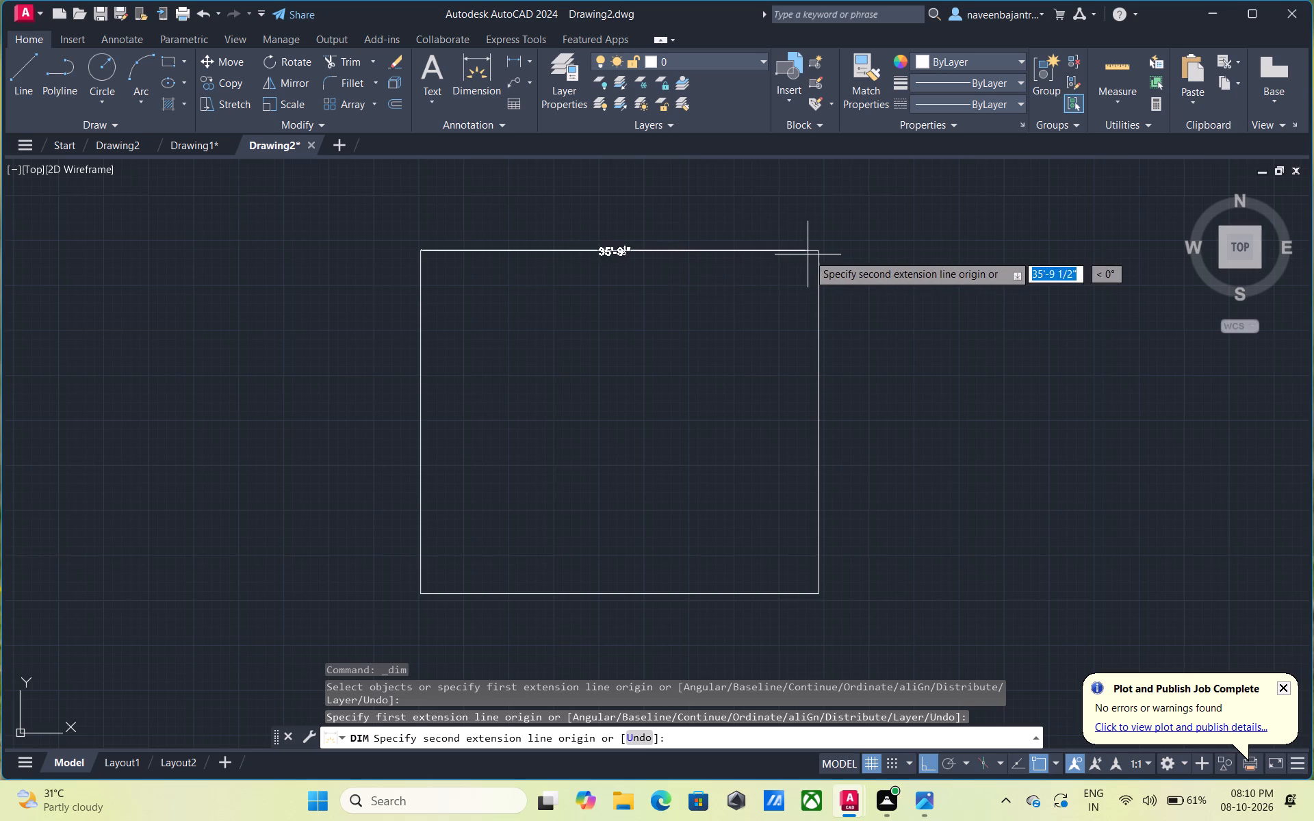
click(819, 252)
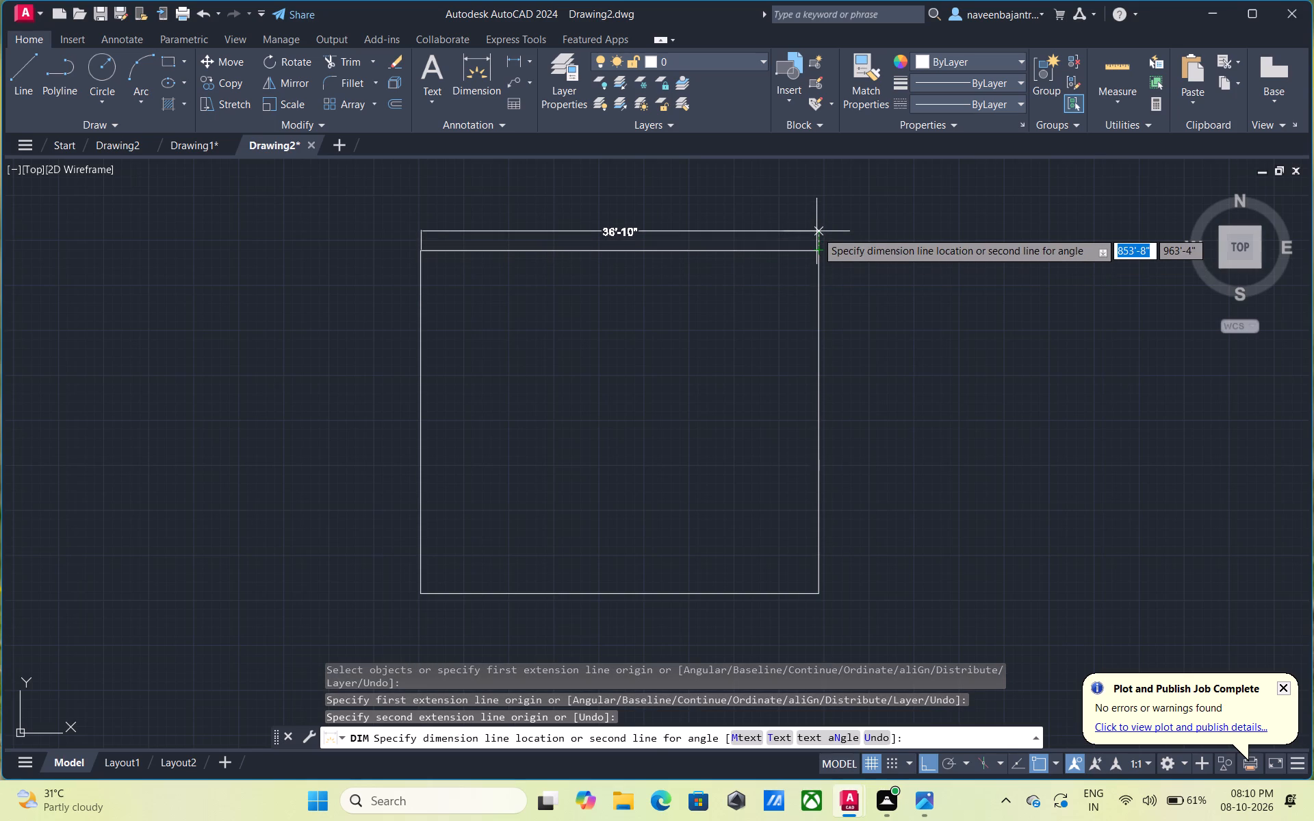
key(Escape)
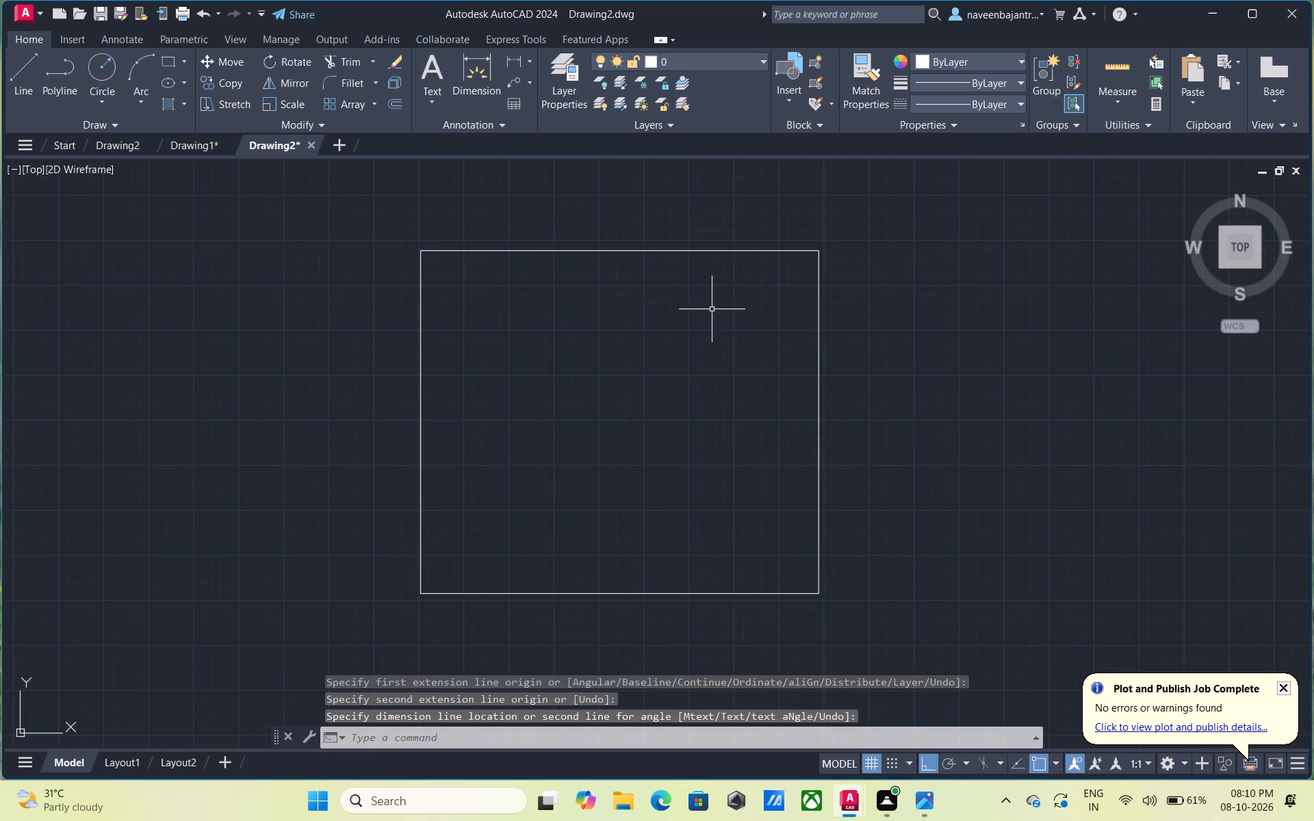
Offset the outline's left and top edges 9" inward to form the inner wall faces.
middle_drag(669, 399, 671, 388)
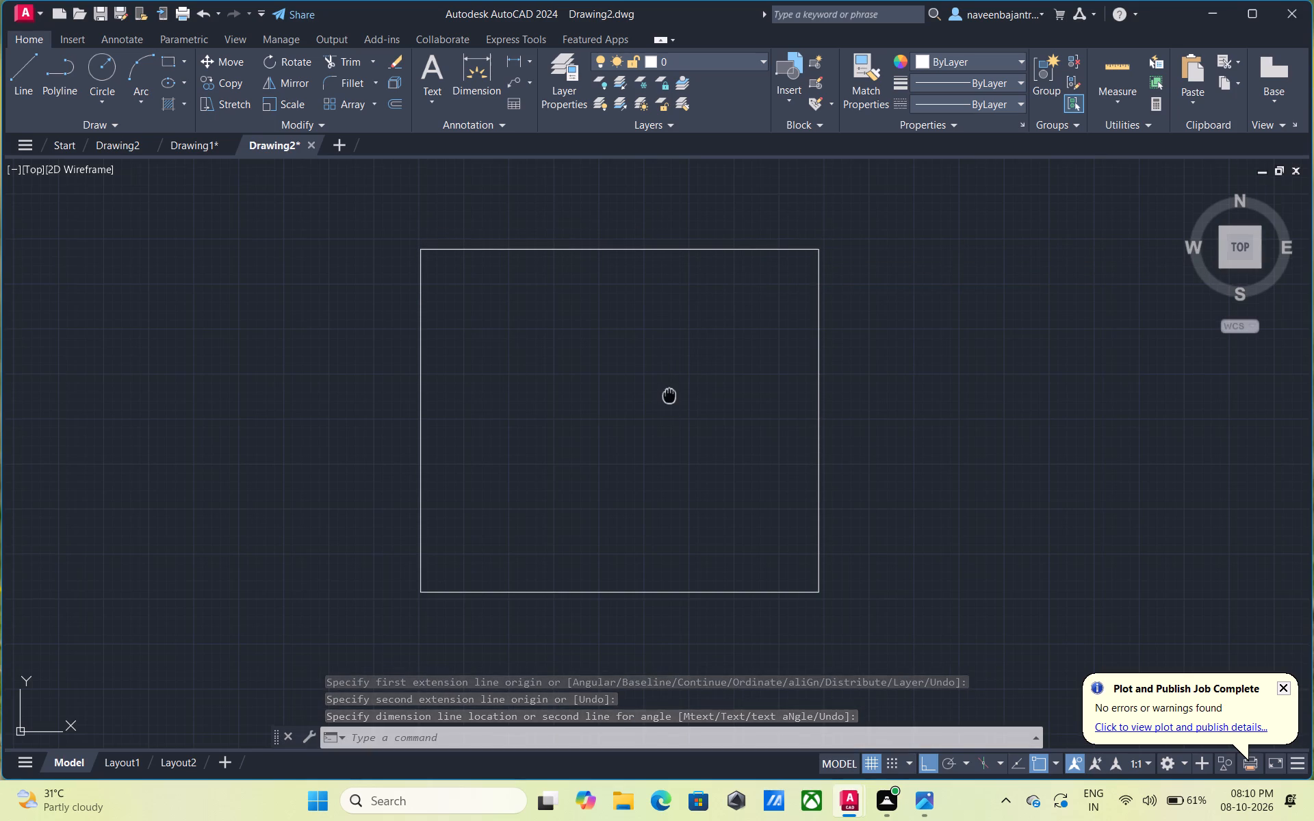
middle_drag(671, 388, 671, 372)
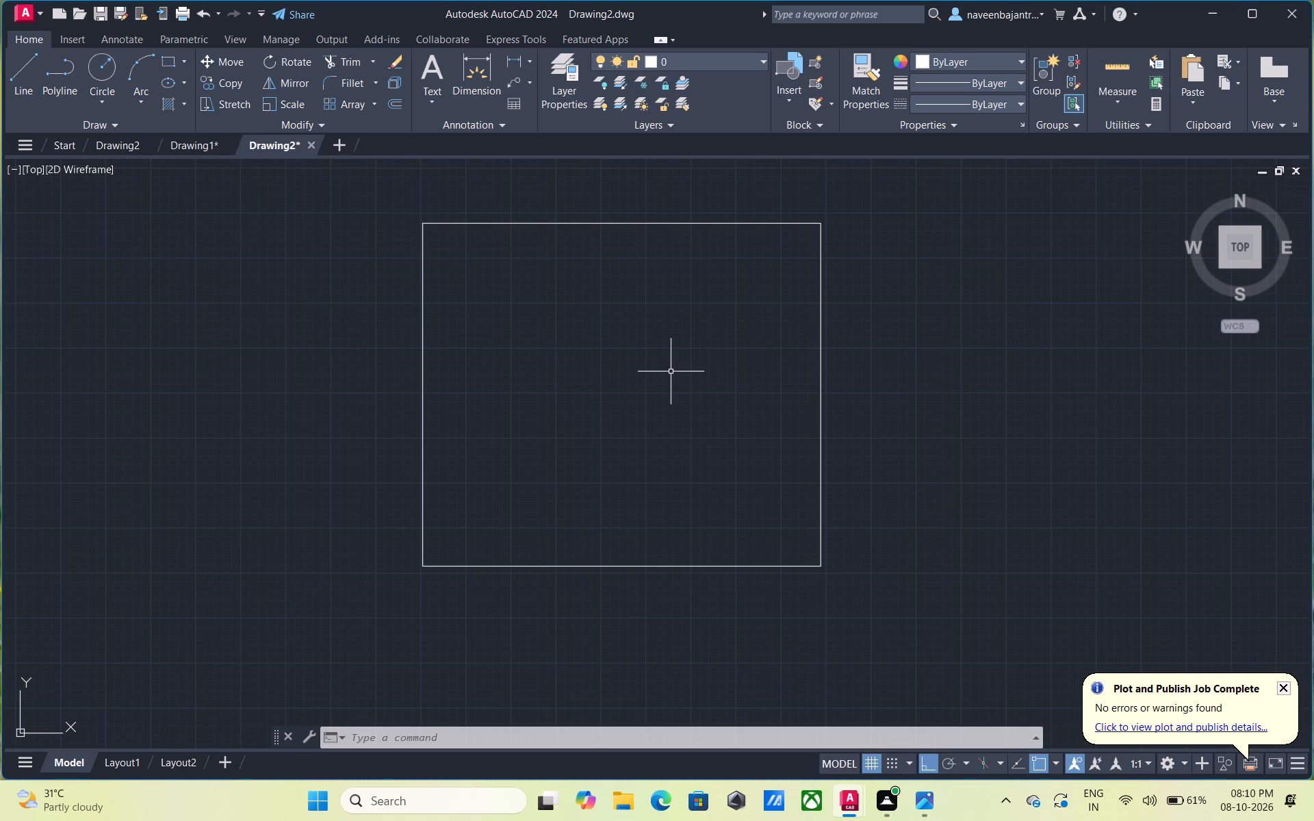
key(Escape)
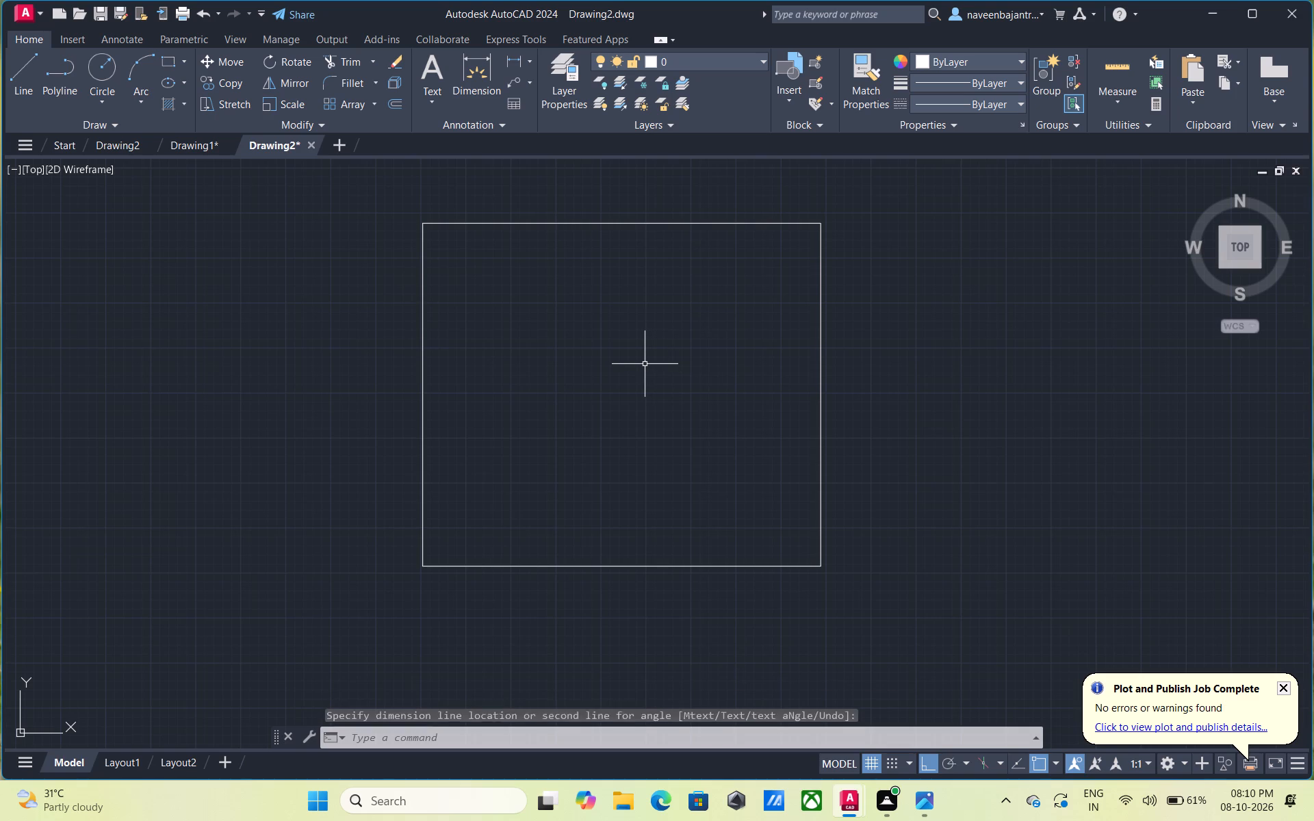
text(o)
key(space)
key(space)
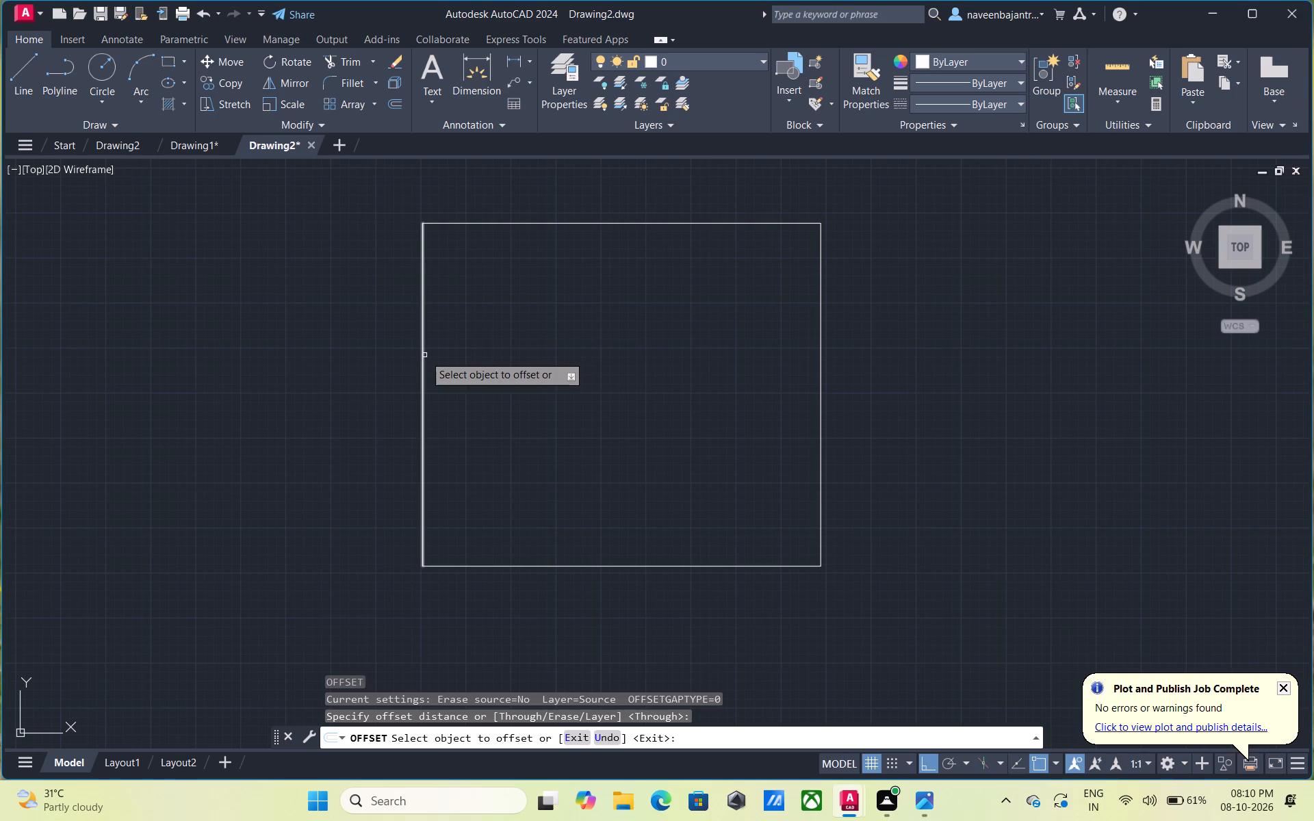
click(424, 356)
key(9)
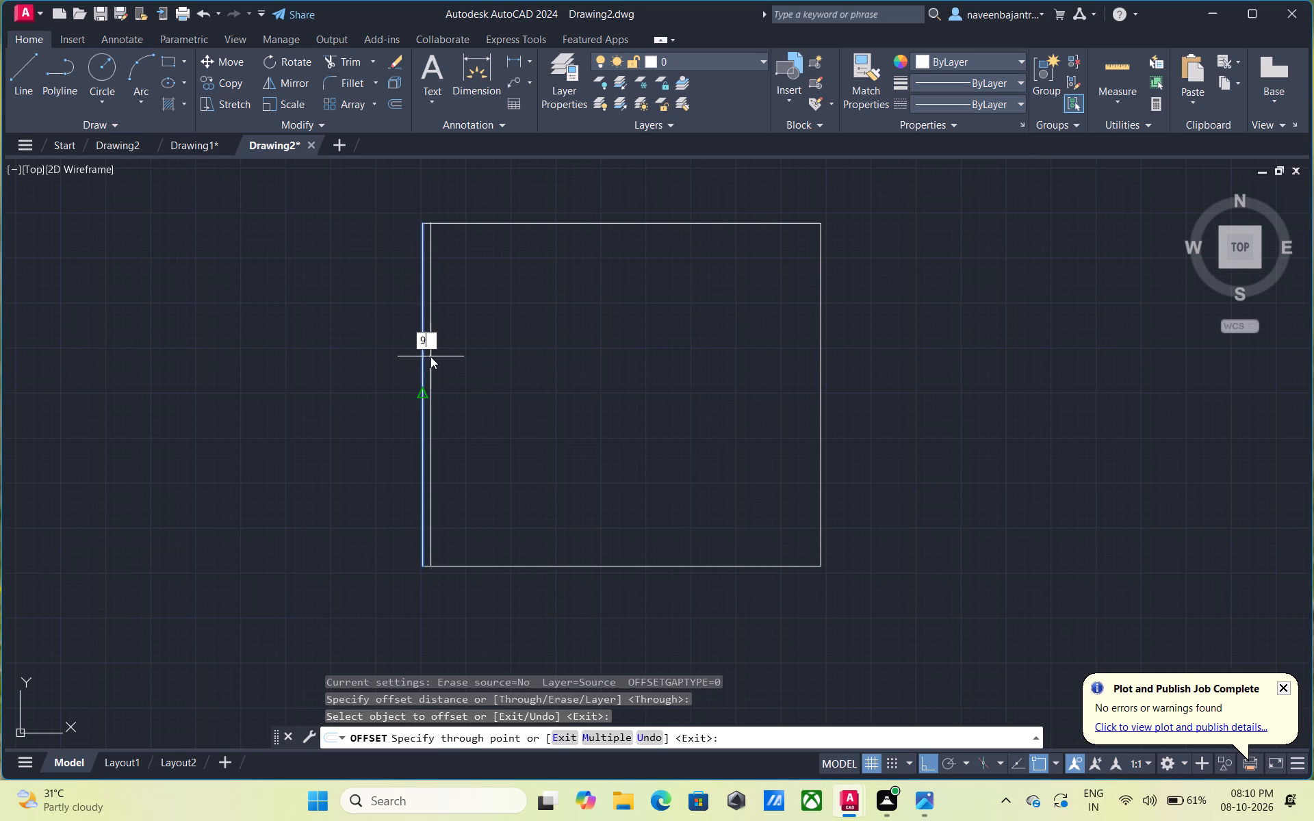
key(shift+quotedbl)
key(Return)
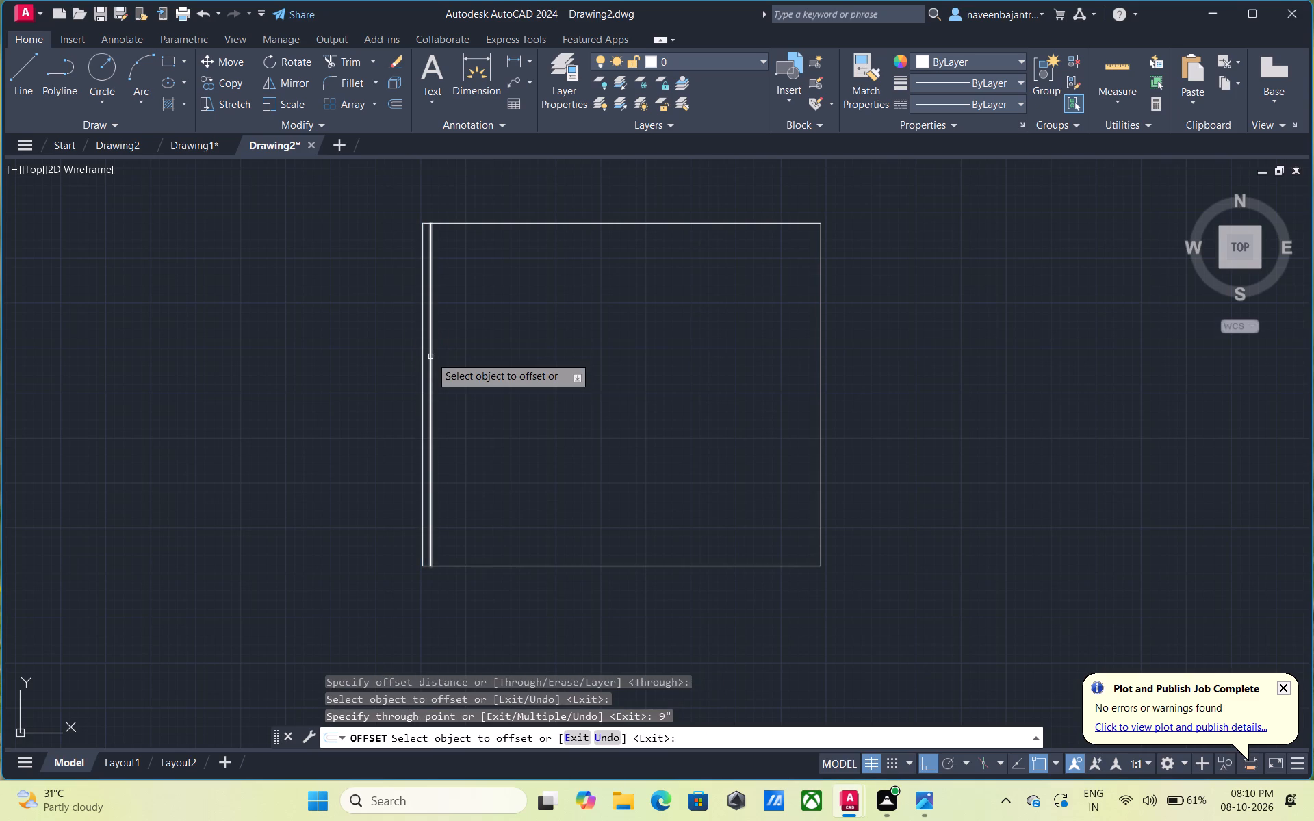
click(596, 223)
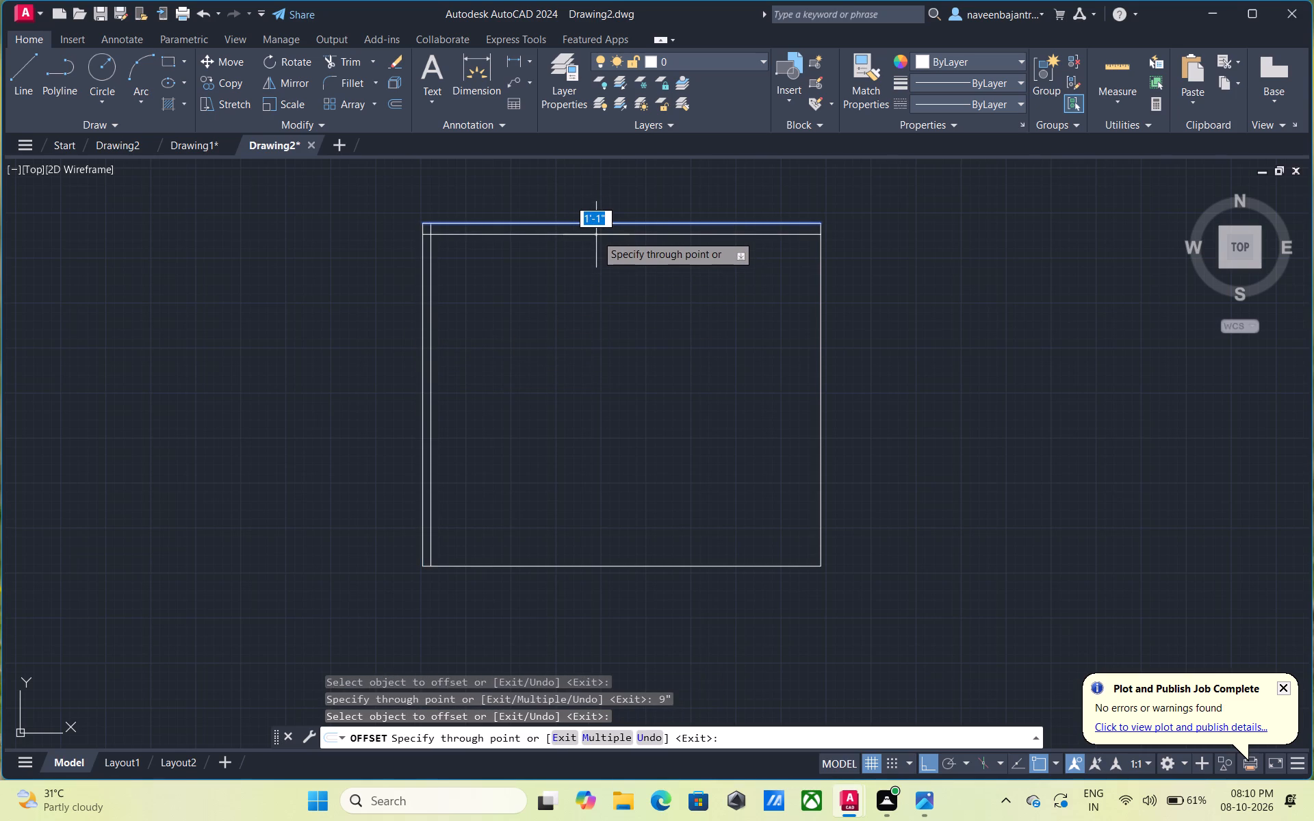
key(9)
key(shift+quotedbl)
key(Return)
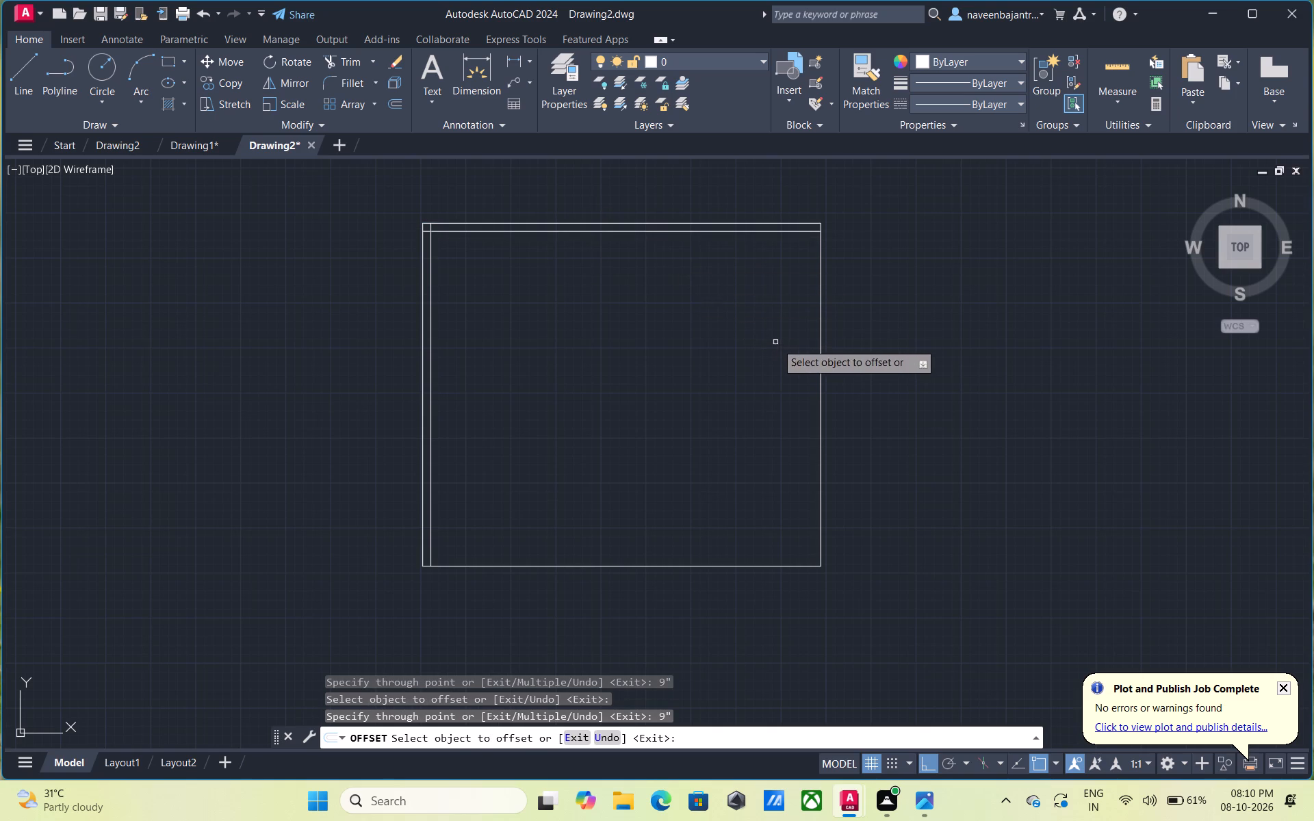
Offset the outline's right and bottom edges 9" inward to complete the inner wall faces.
click(822, 377)
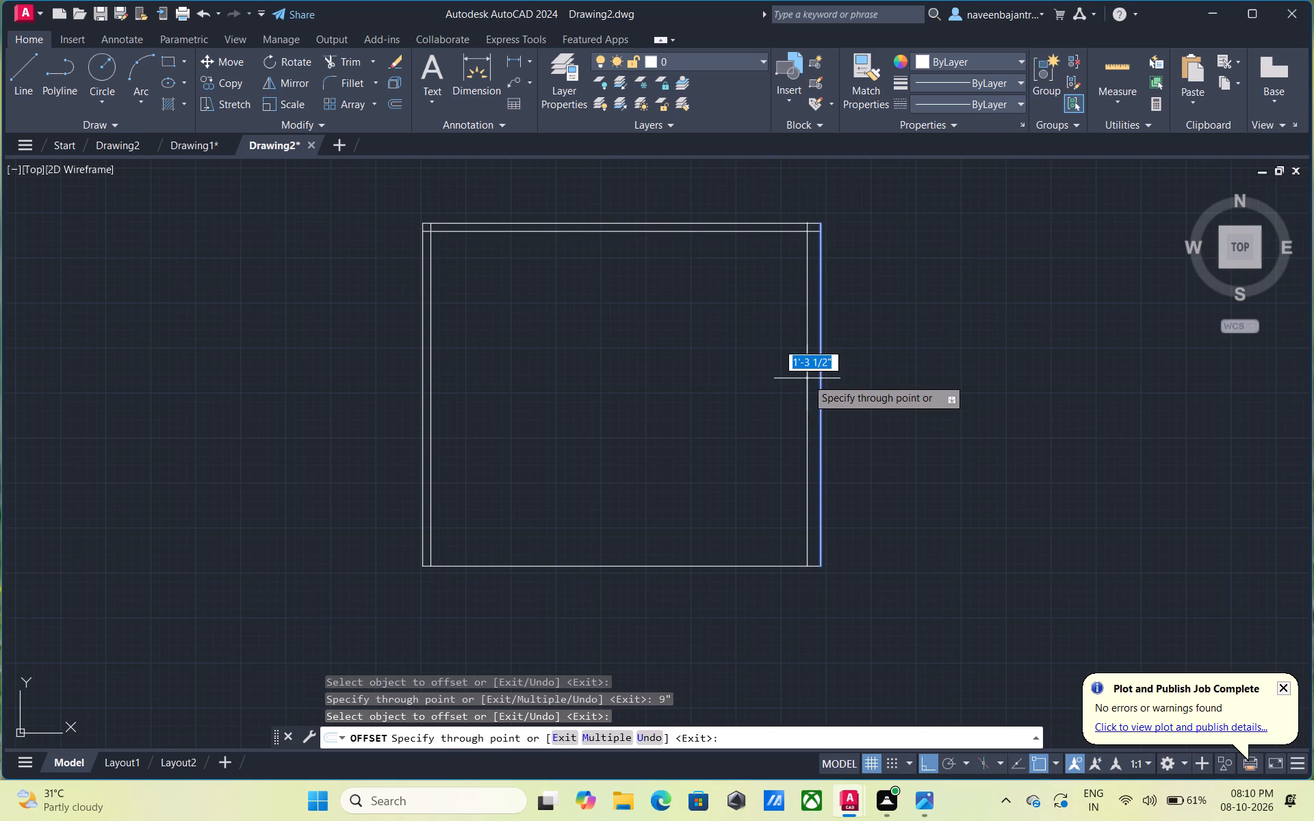
key(9)
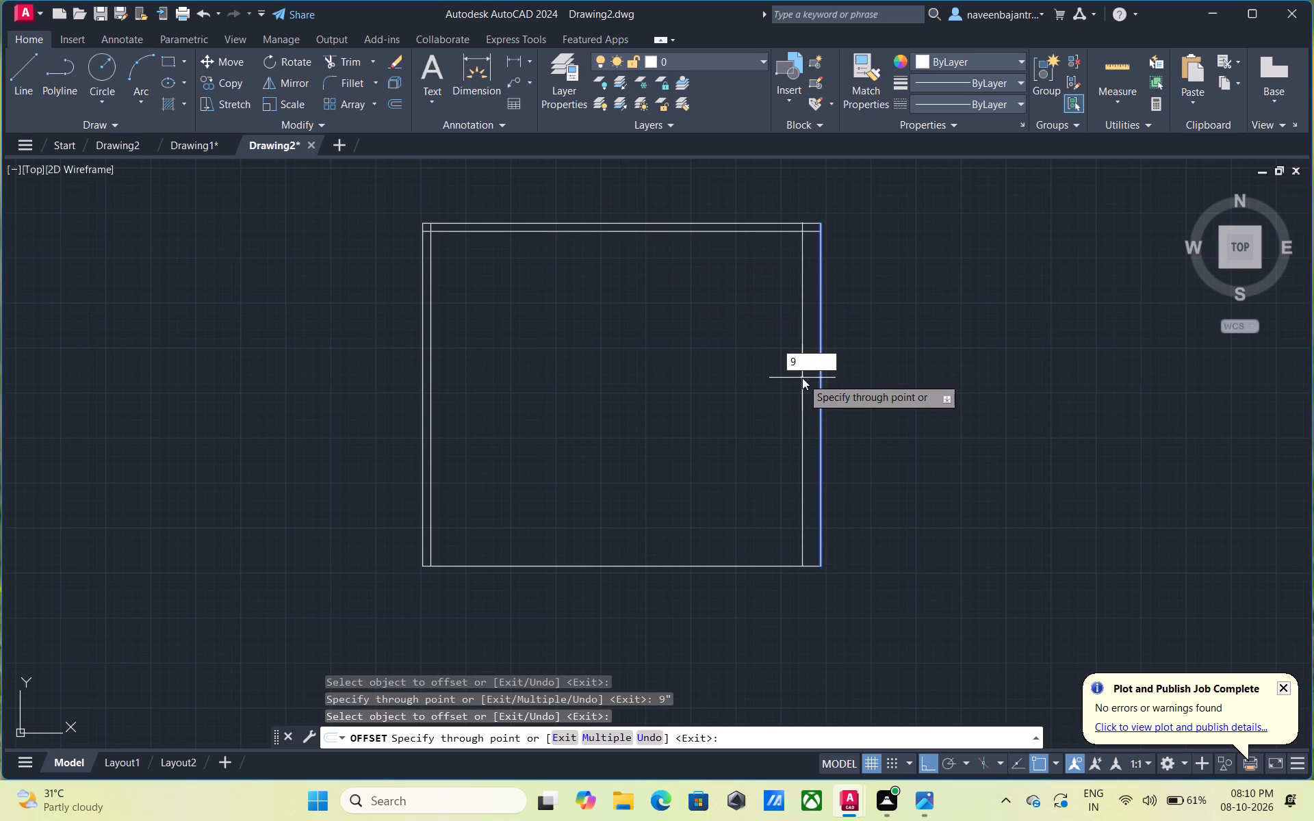
key(shift+quotedbl)
key(Return)
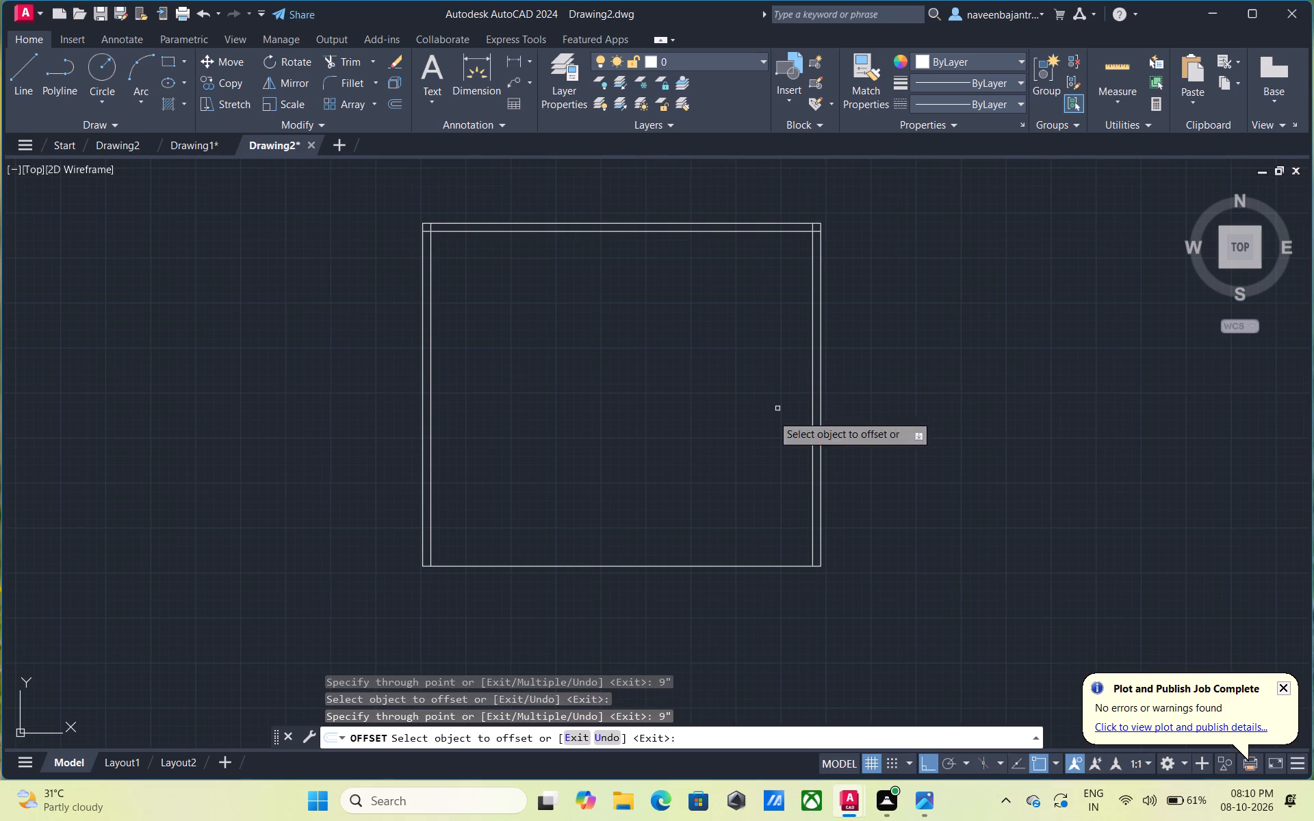
click(670, 566)
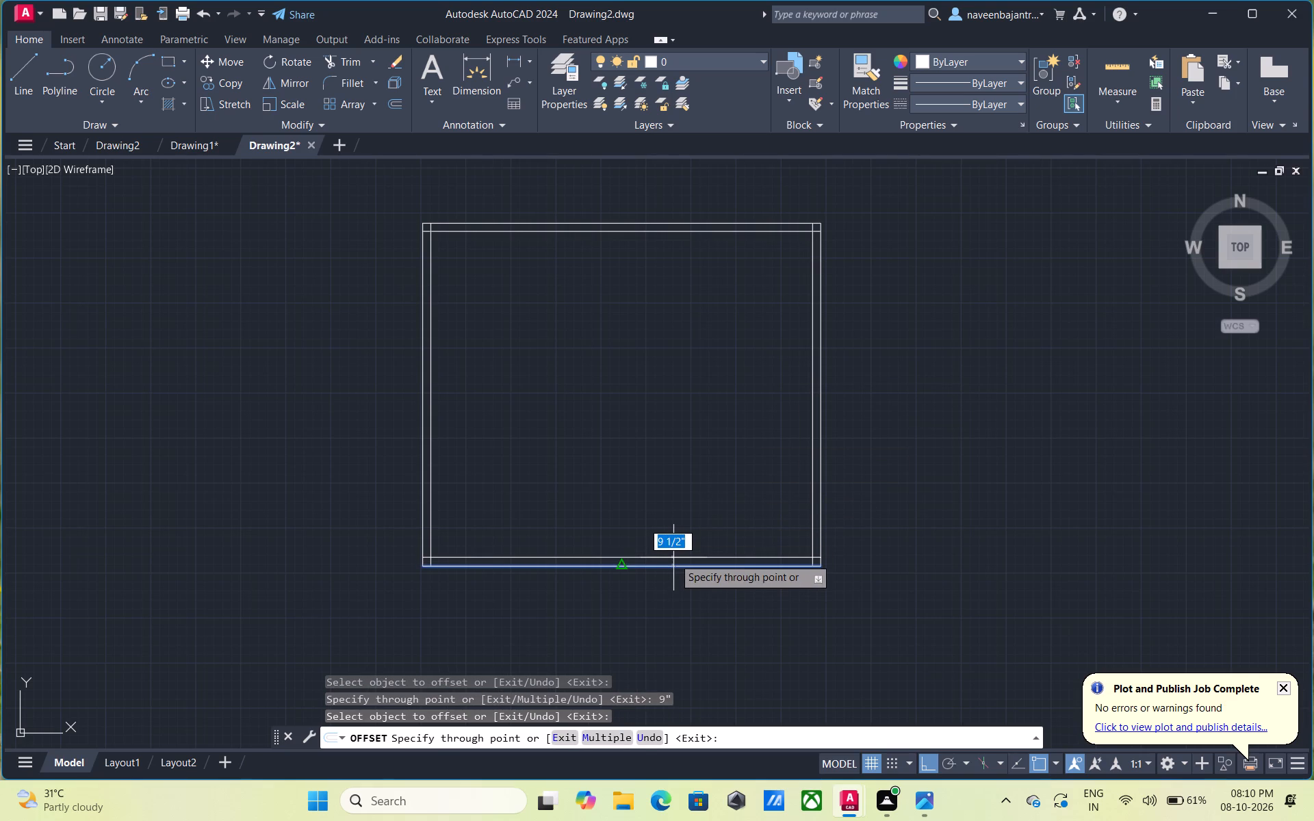
key(9)
key(shift+quotedbl)
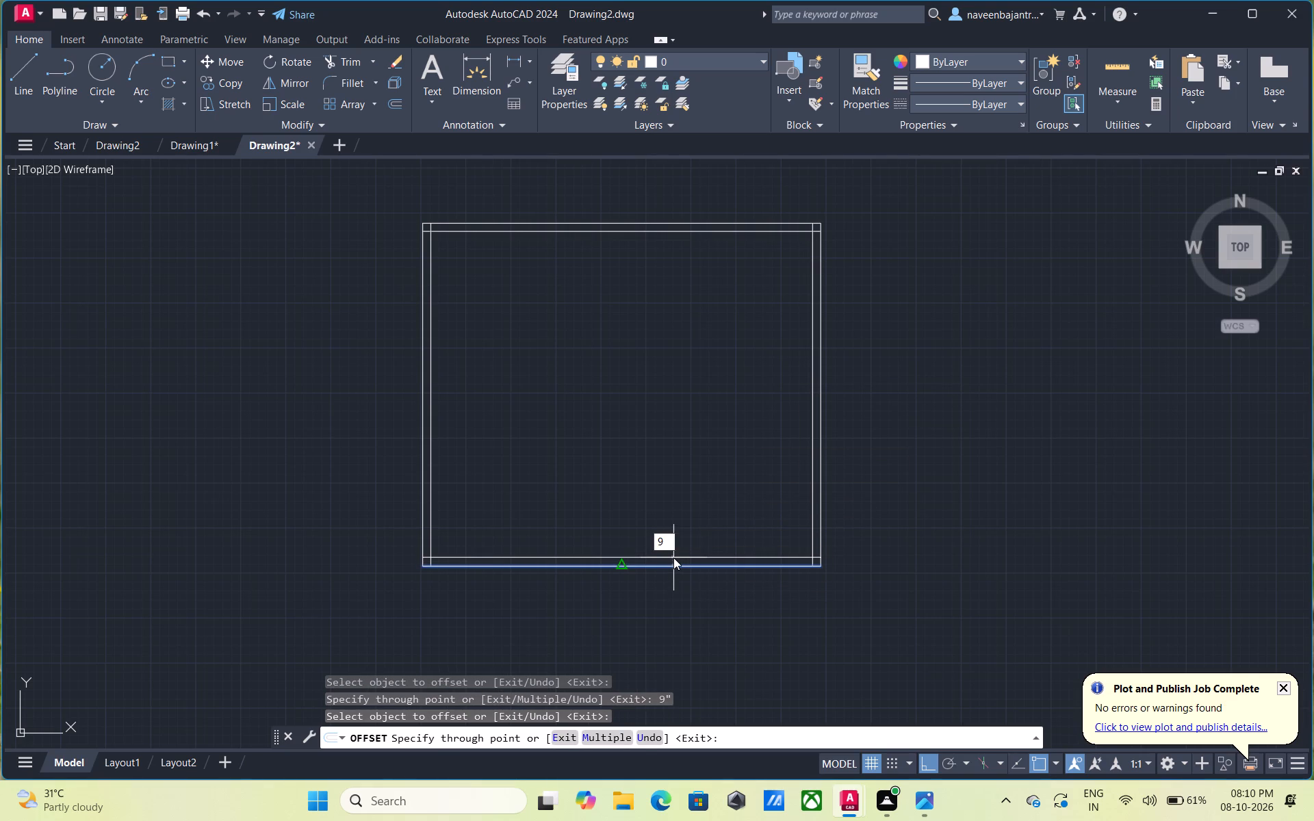
key(Return)
key(Escape)
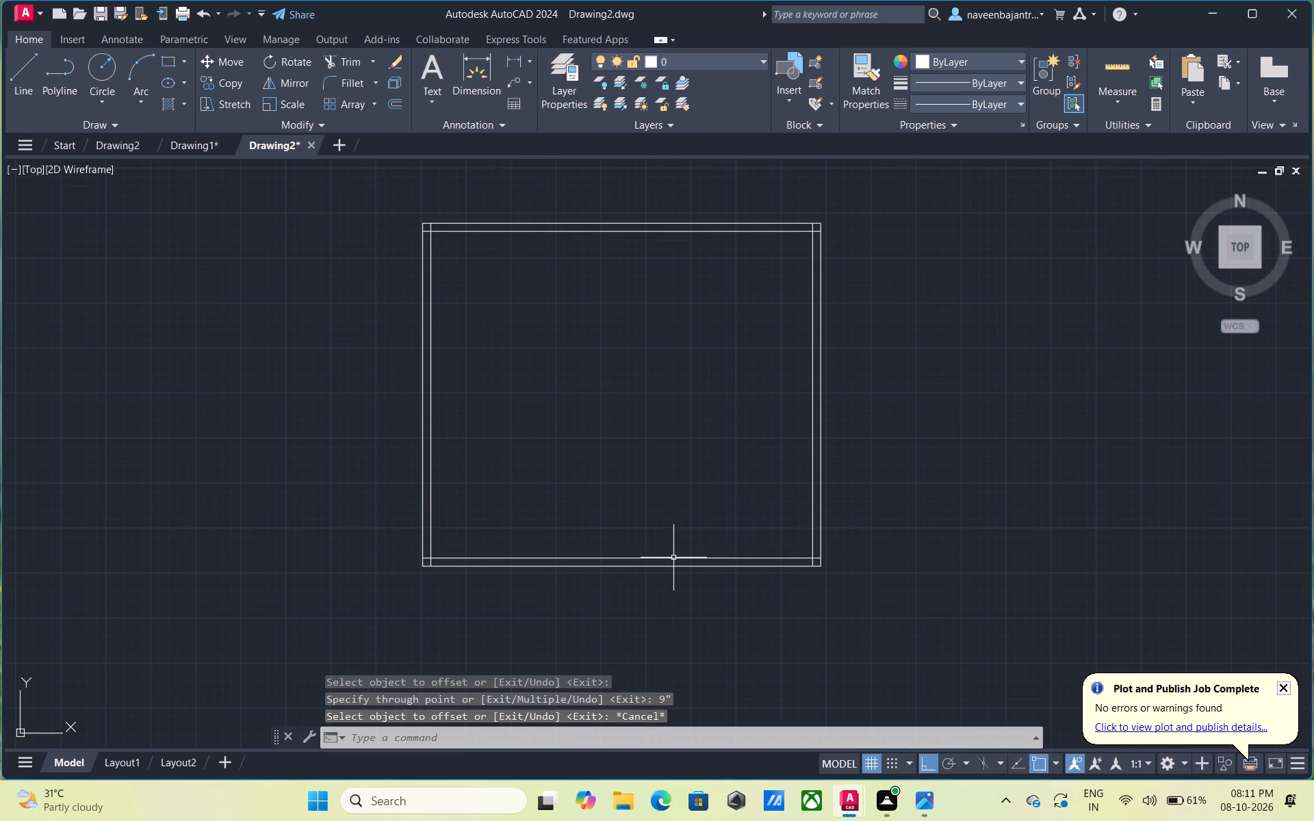
Trim the overlapping inner wall line ends at the top-left and top-right corners of the building.
text(tr)
key(space)
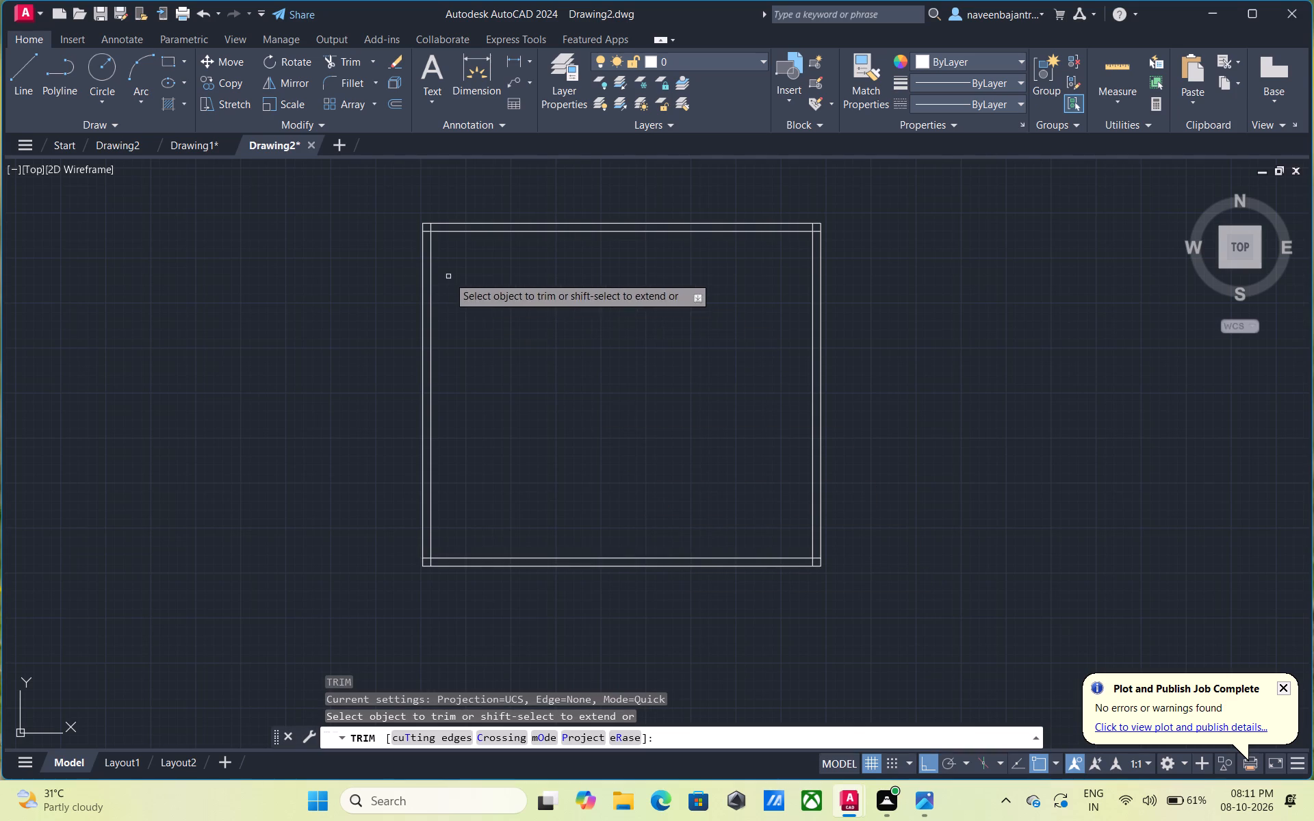
scroll(425, 235, up, 3)
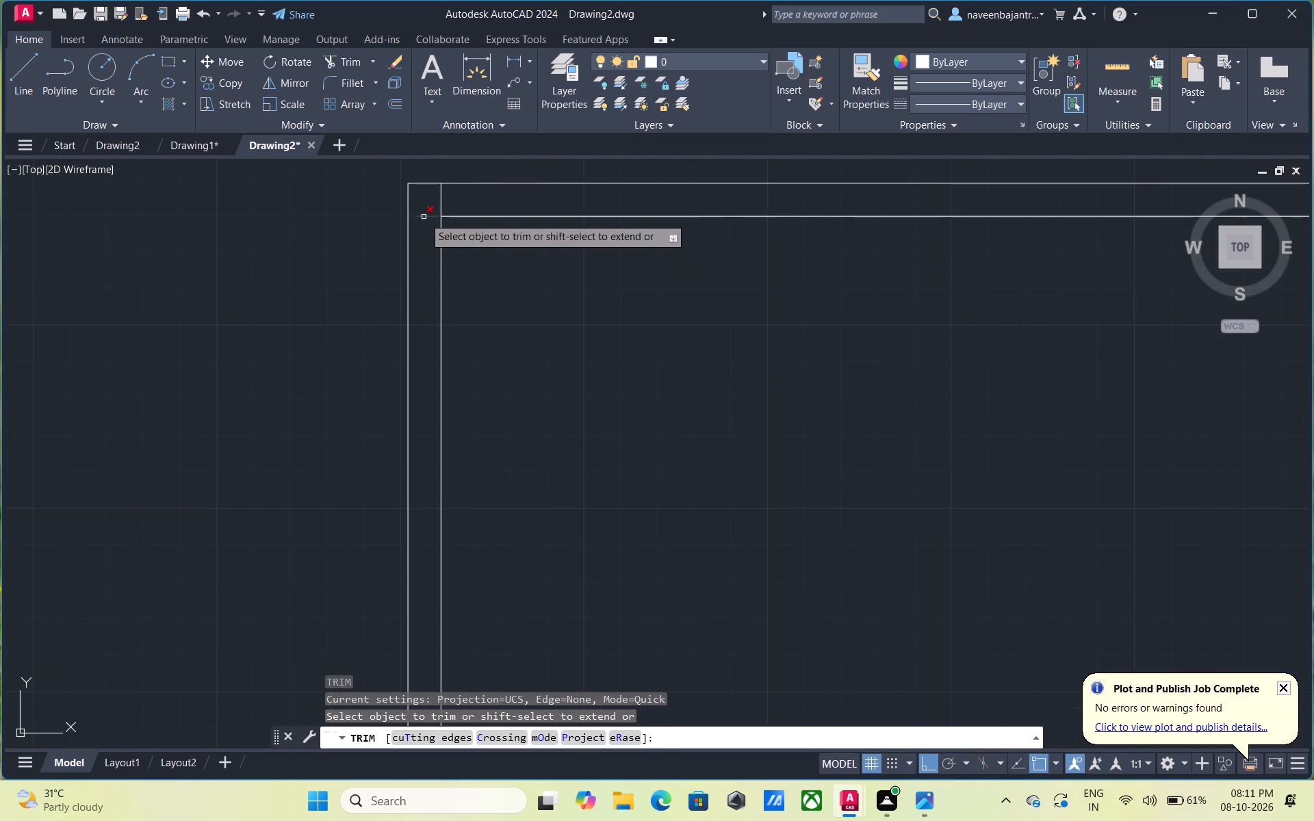
click(424, 217)
click(439, 202)
scroll(439, 202, down, 2)
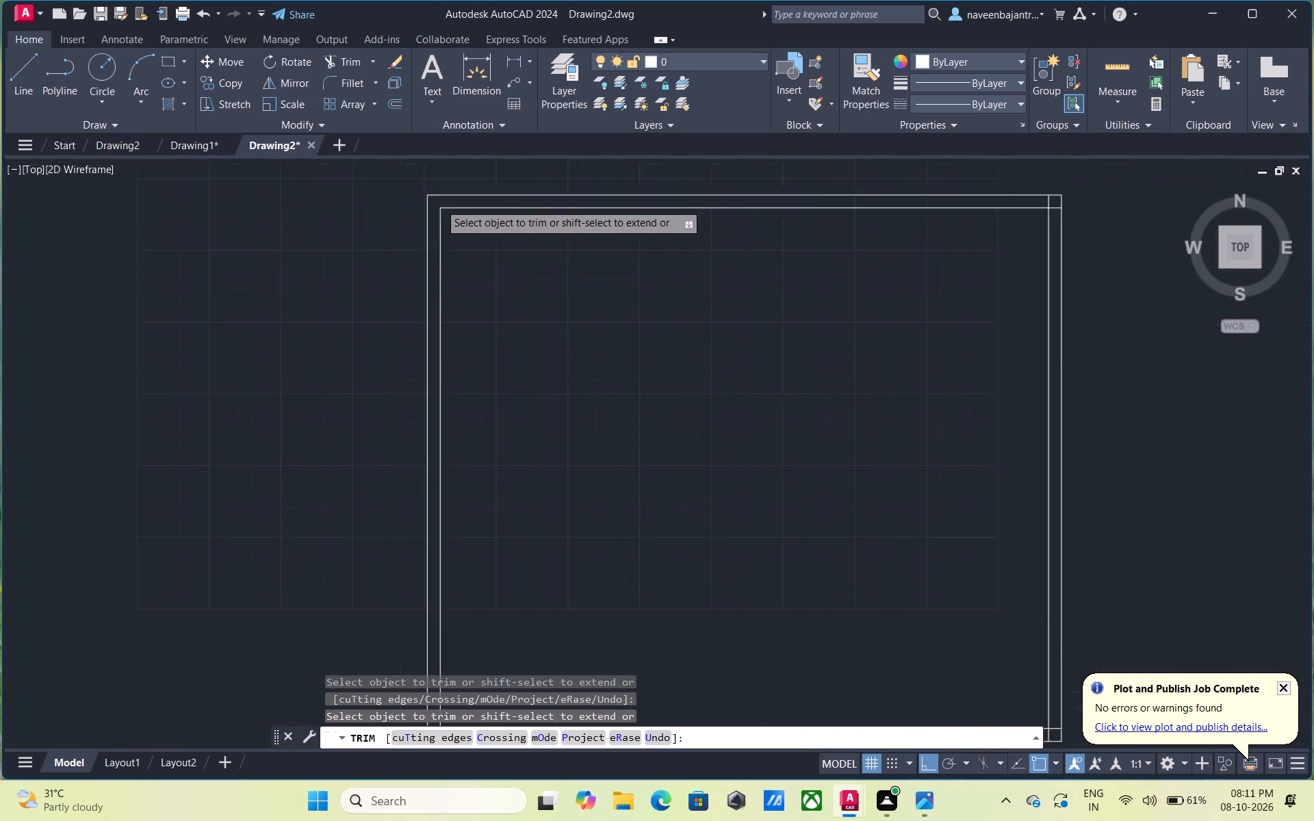
scroll(439, 203, down, 1)
scroll(838, 206, up, 3)
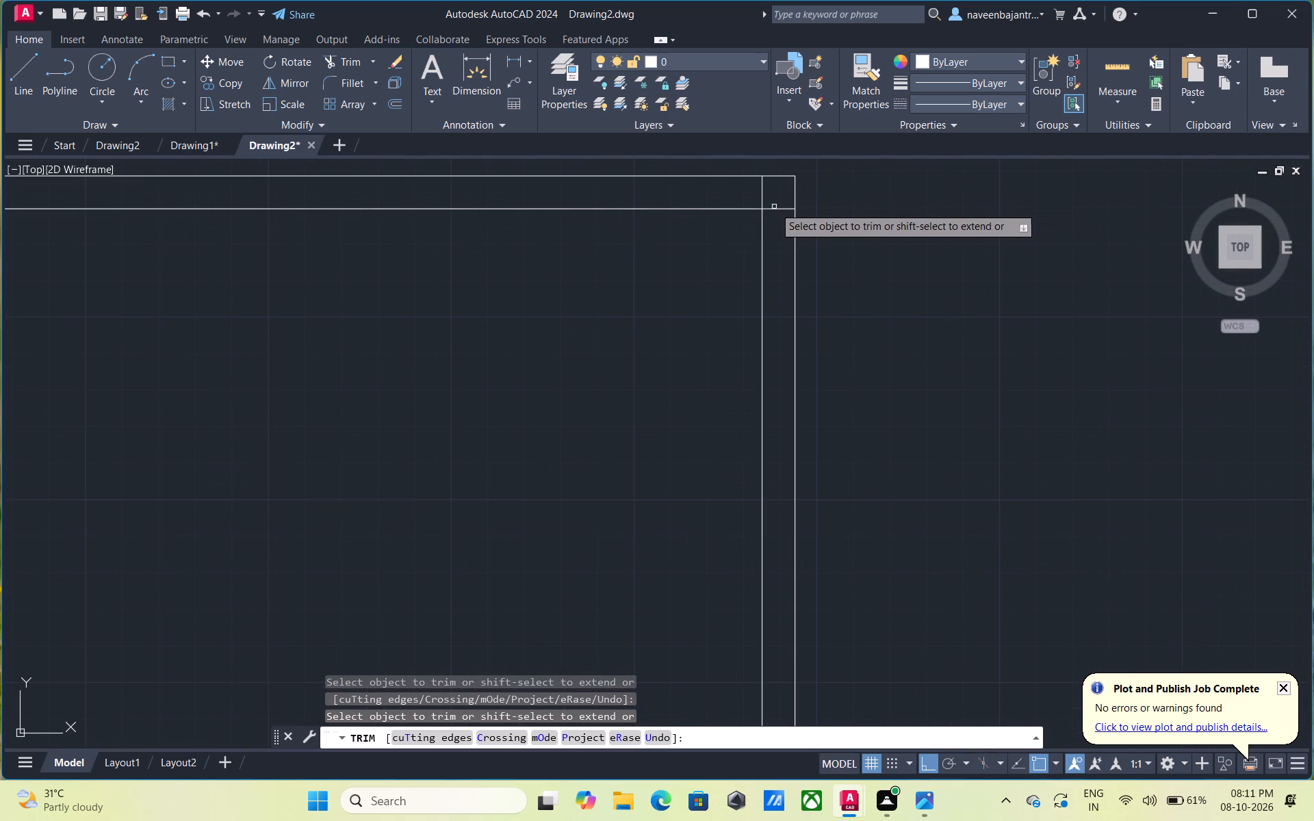
click(775, 207)
click(763, 191)
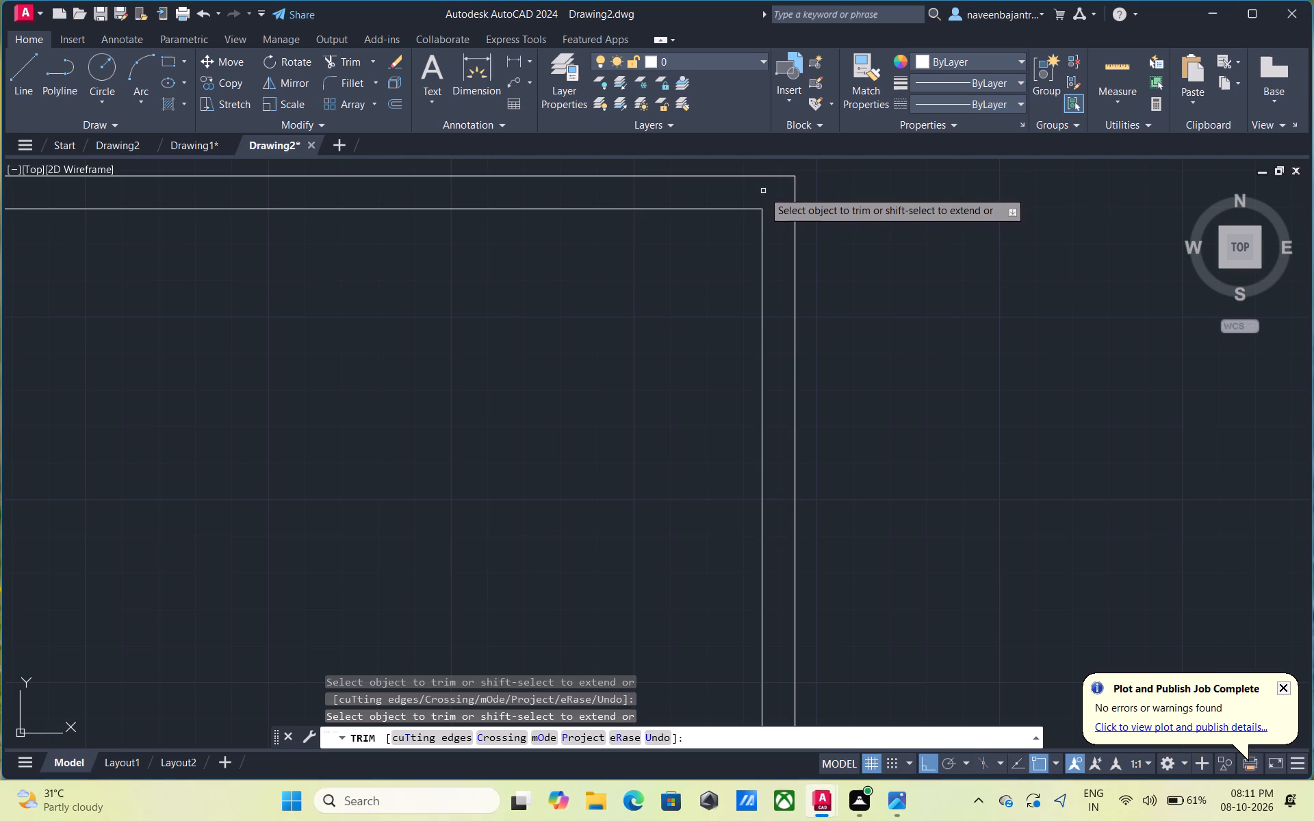
Trim the overlapping inner wall line ends at the bottom-right and bottom-left corners of the building.
scroll(763, 204, down, 3)
scroll(777, 582, up, 3)
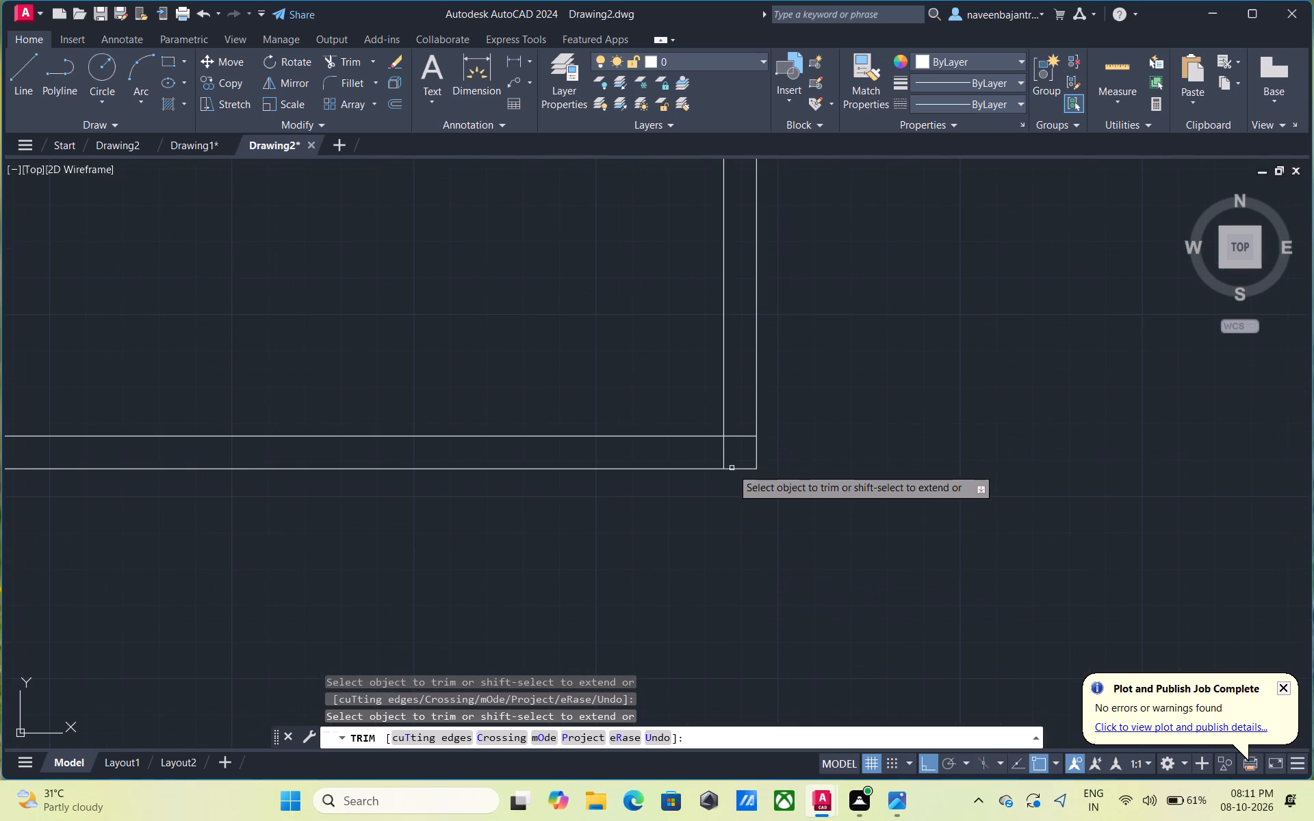
click(723, 451)
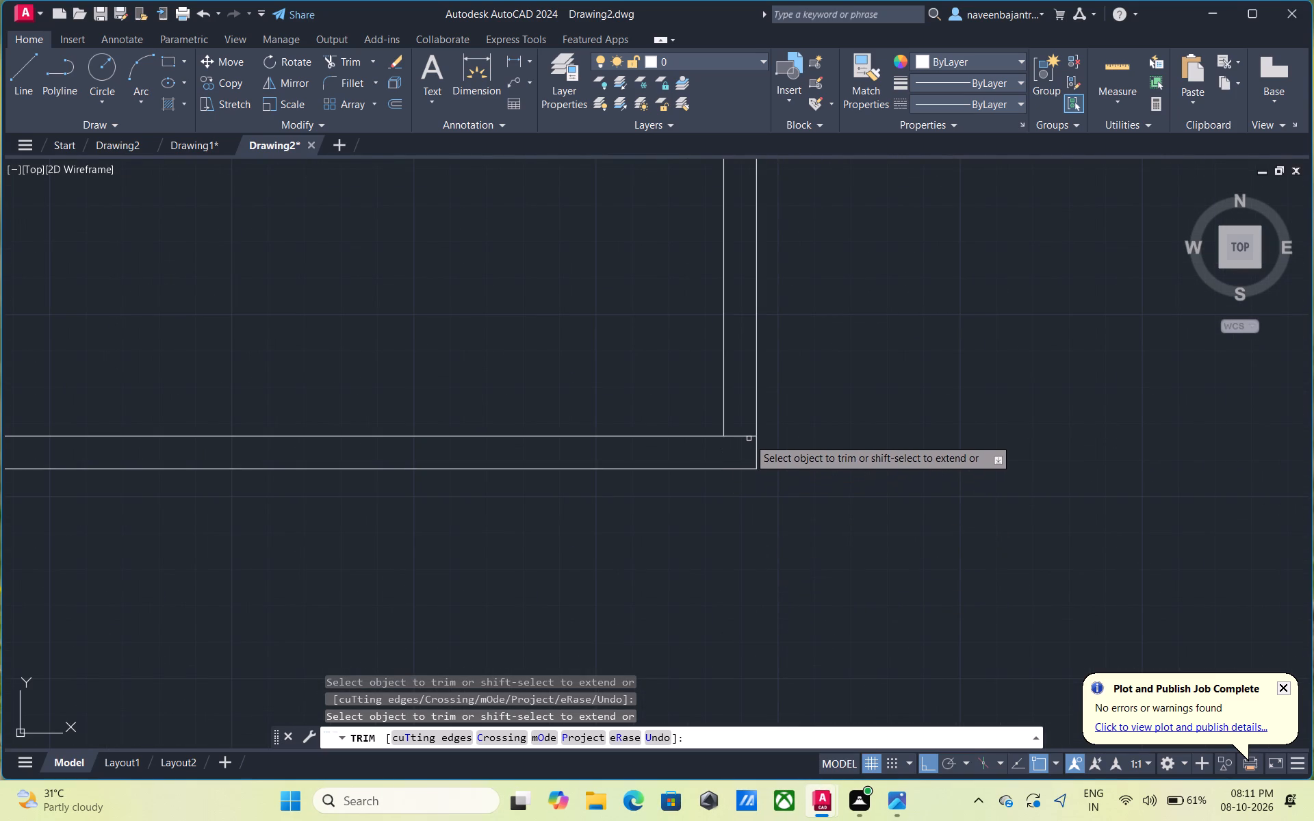
click(746, 438)
scroll(746, 439, down, 3)
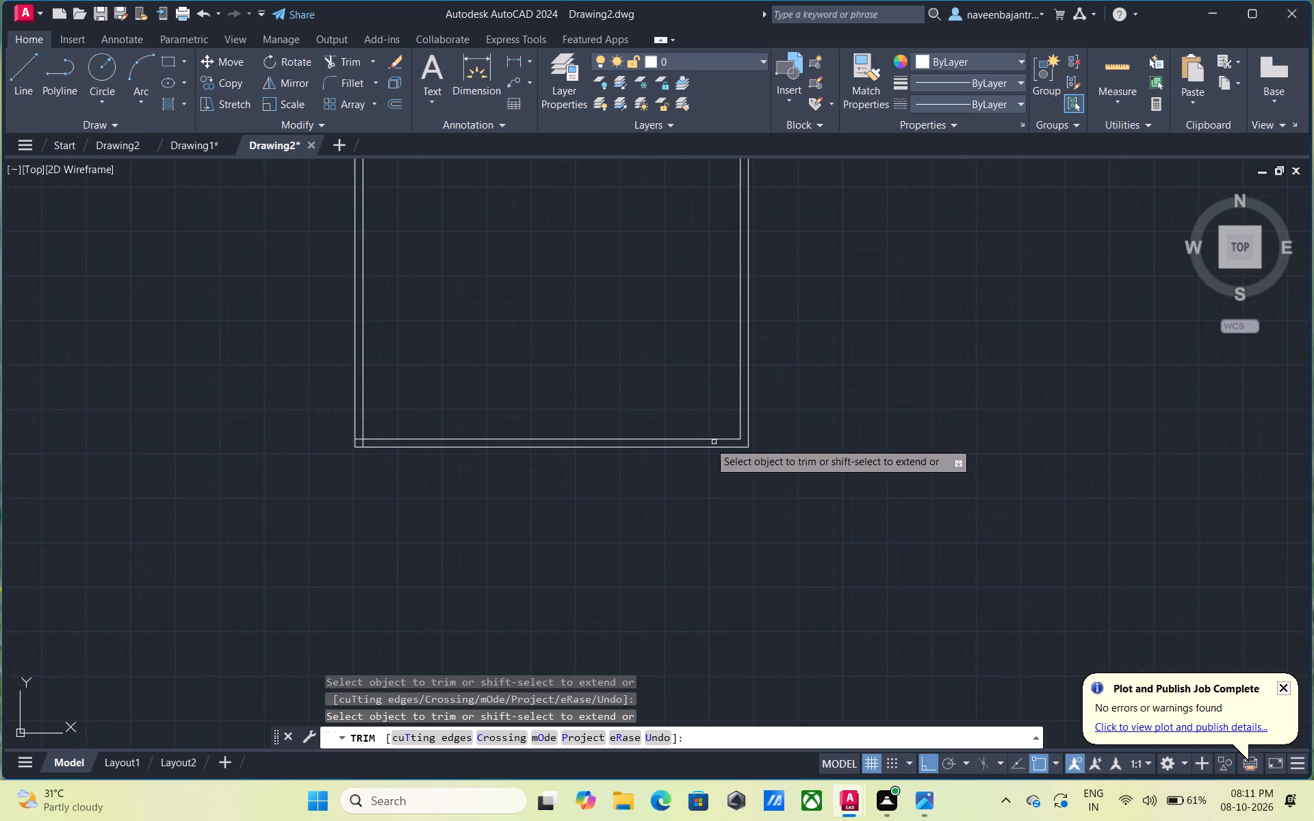
scroll(351, 443, up, 4)
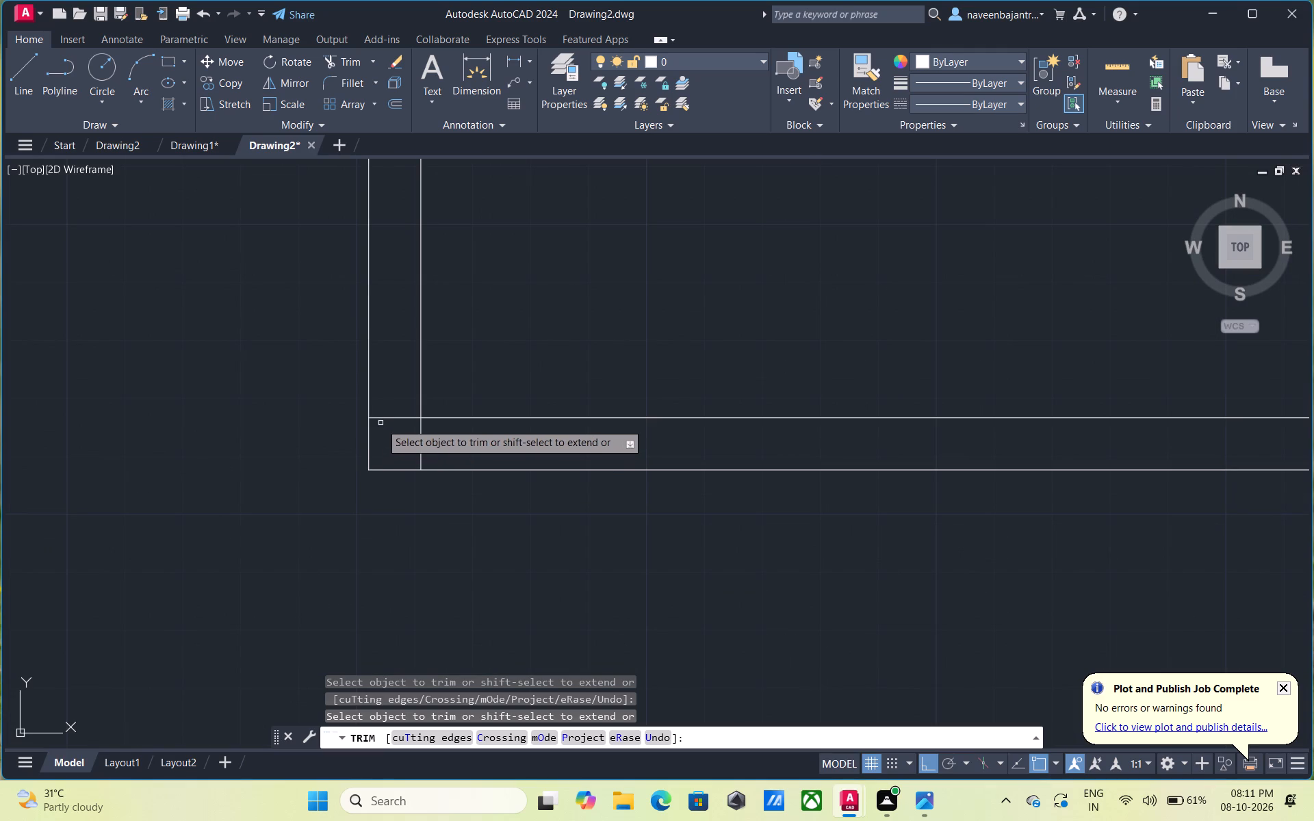
click(391, 419)
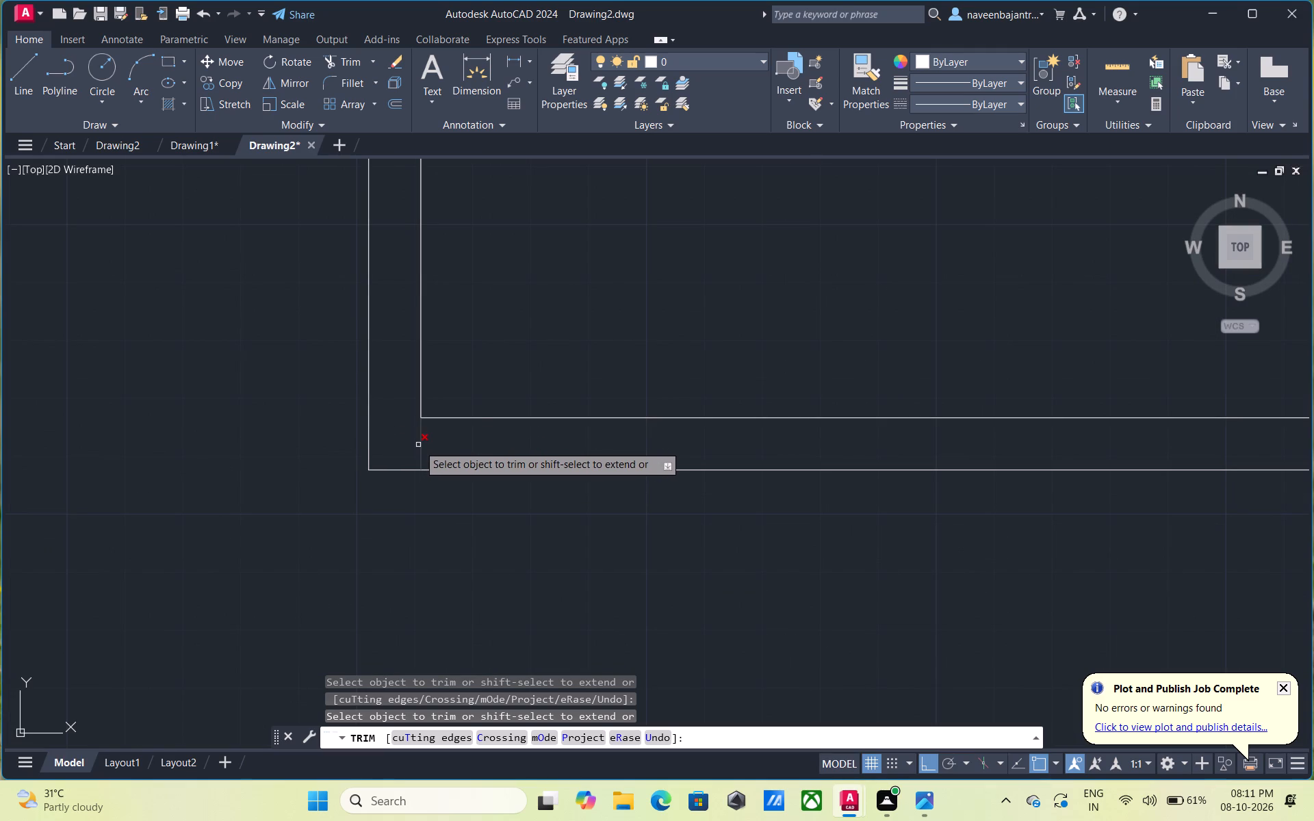
click(418, 445)
scroll(418, 445, down, 4)
middle_drag(474, 342, 475, 352)
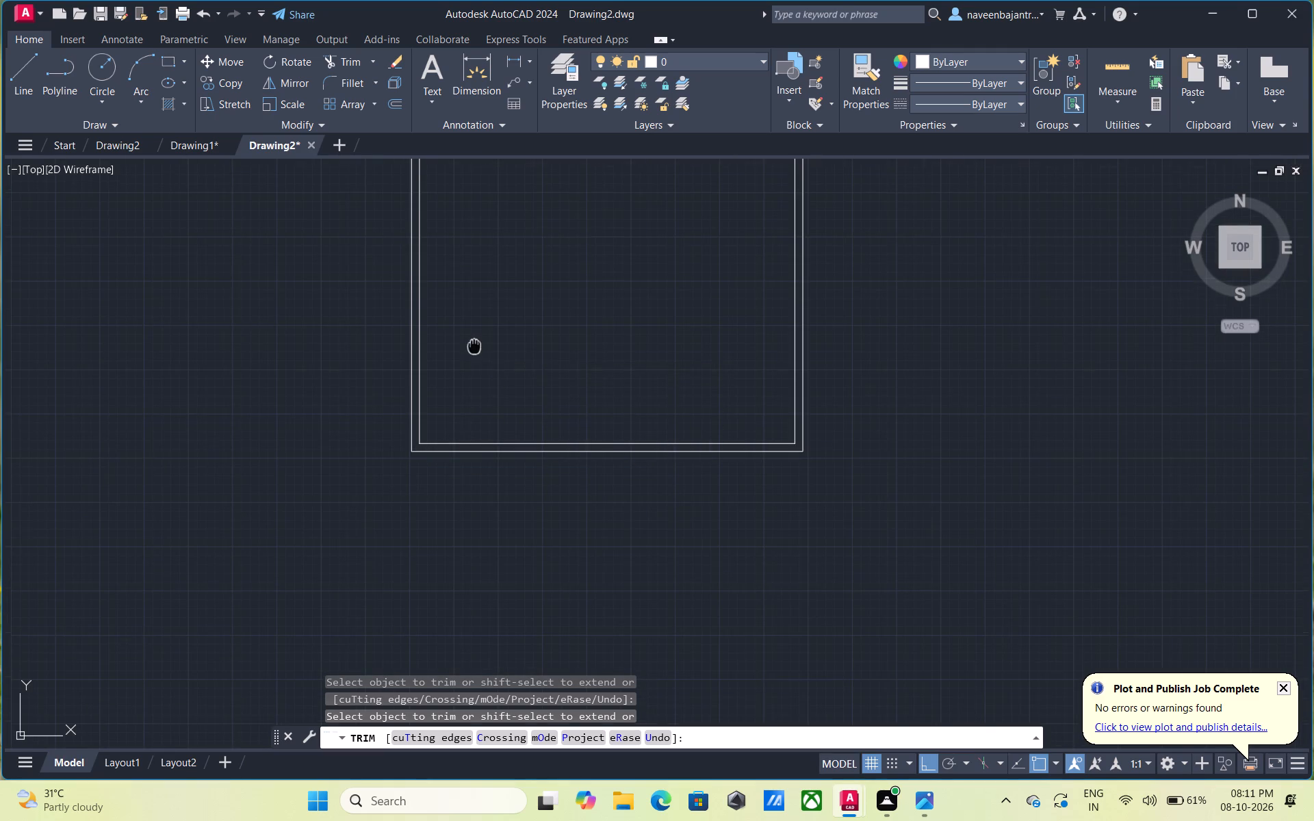
middle_drag(475, 352, 462, 452)
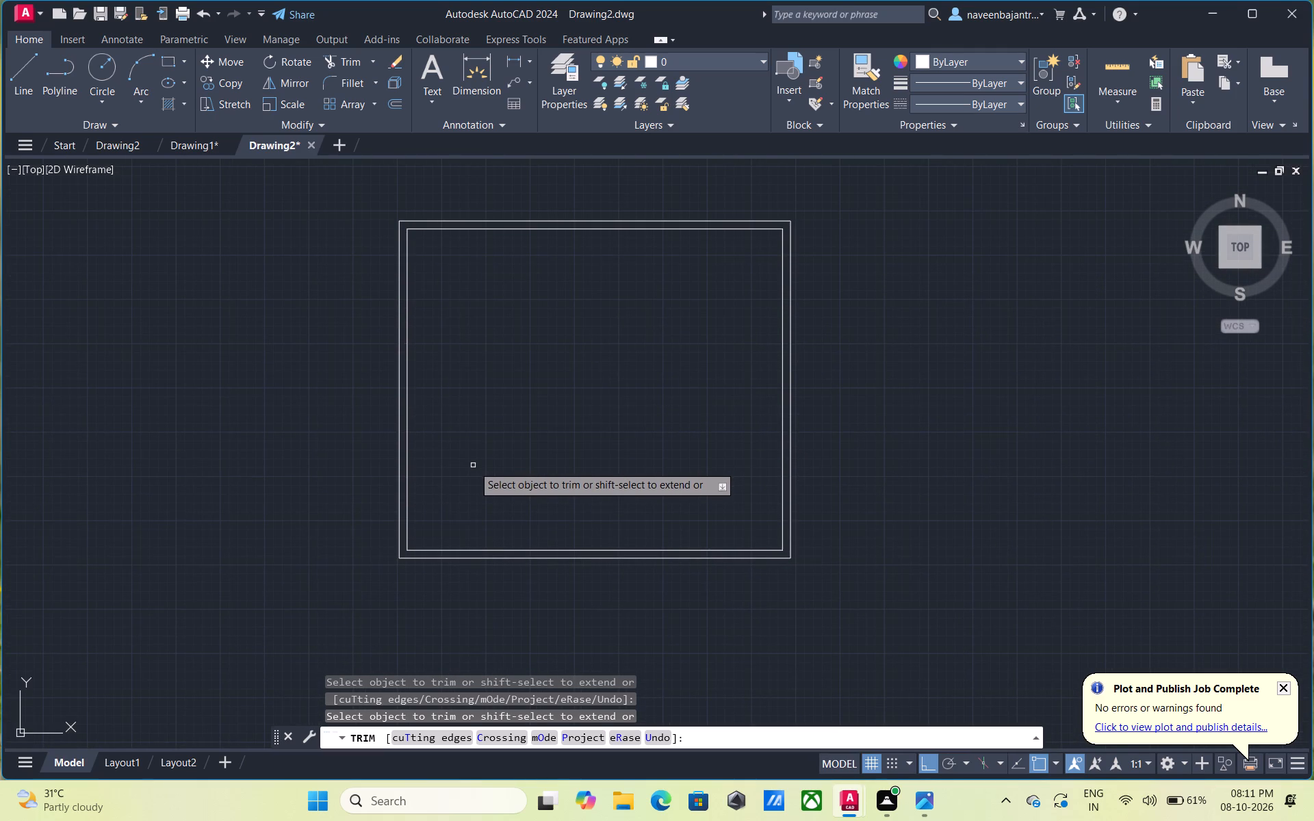
key(Escape)
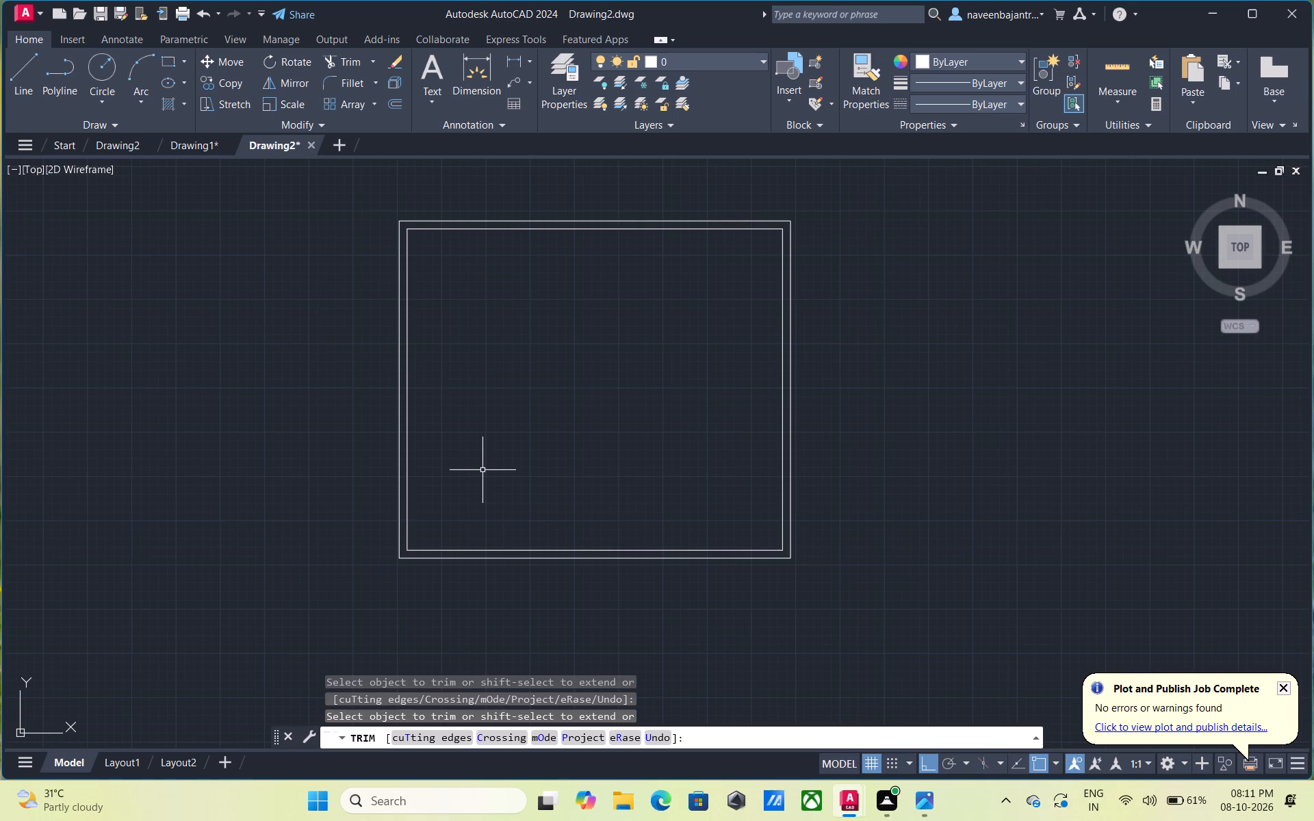
Offset the left inner wall face 9'4" to the right, and offset that new line 6" right to form a partition wall.
scroll(482, 469, up, 1)
middle_drag(512, 354, 493, 510)
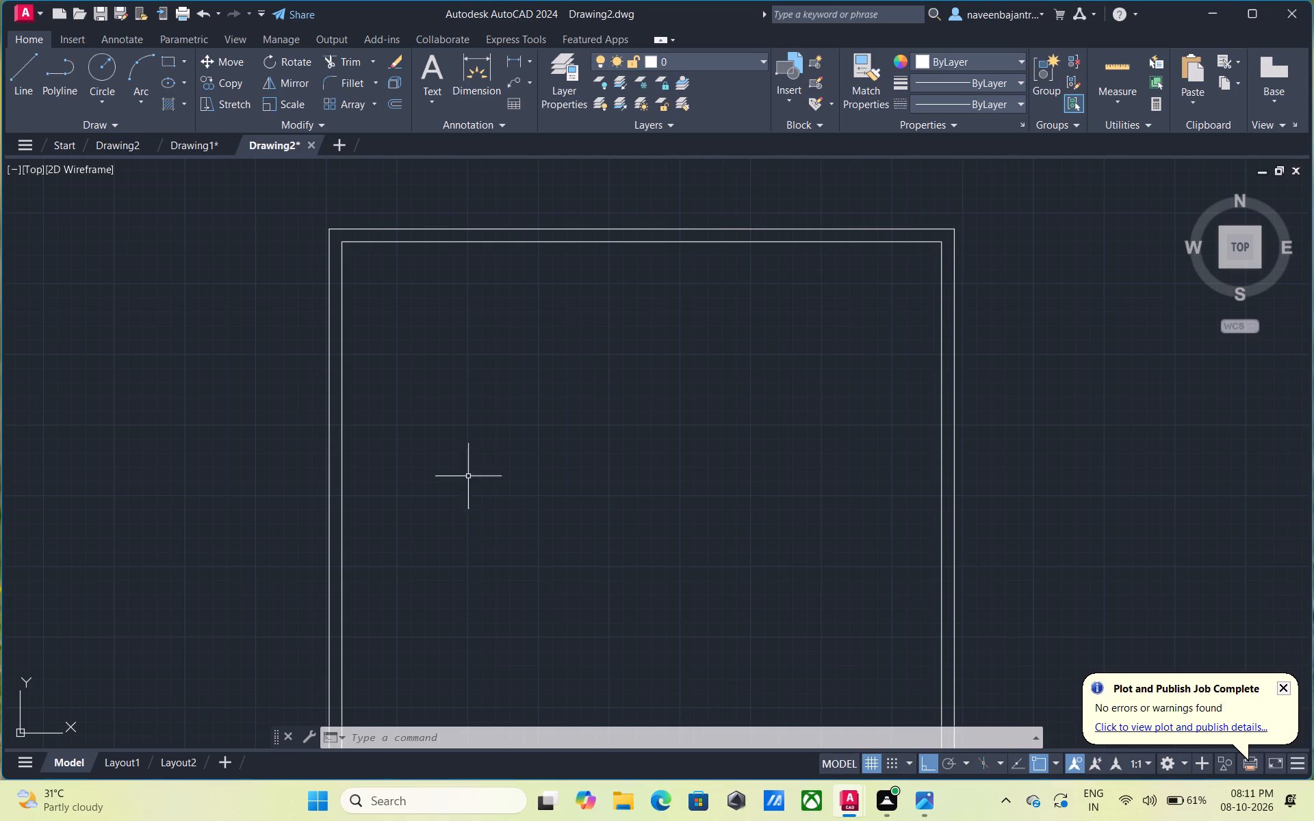
scroll(461, 454, down, 1)
text(o)
key(space)
key(space)
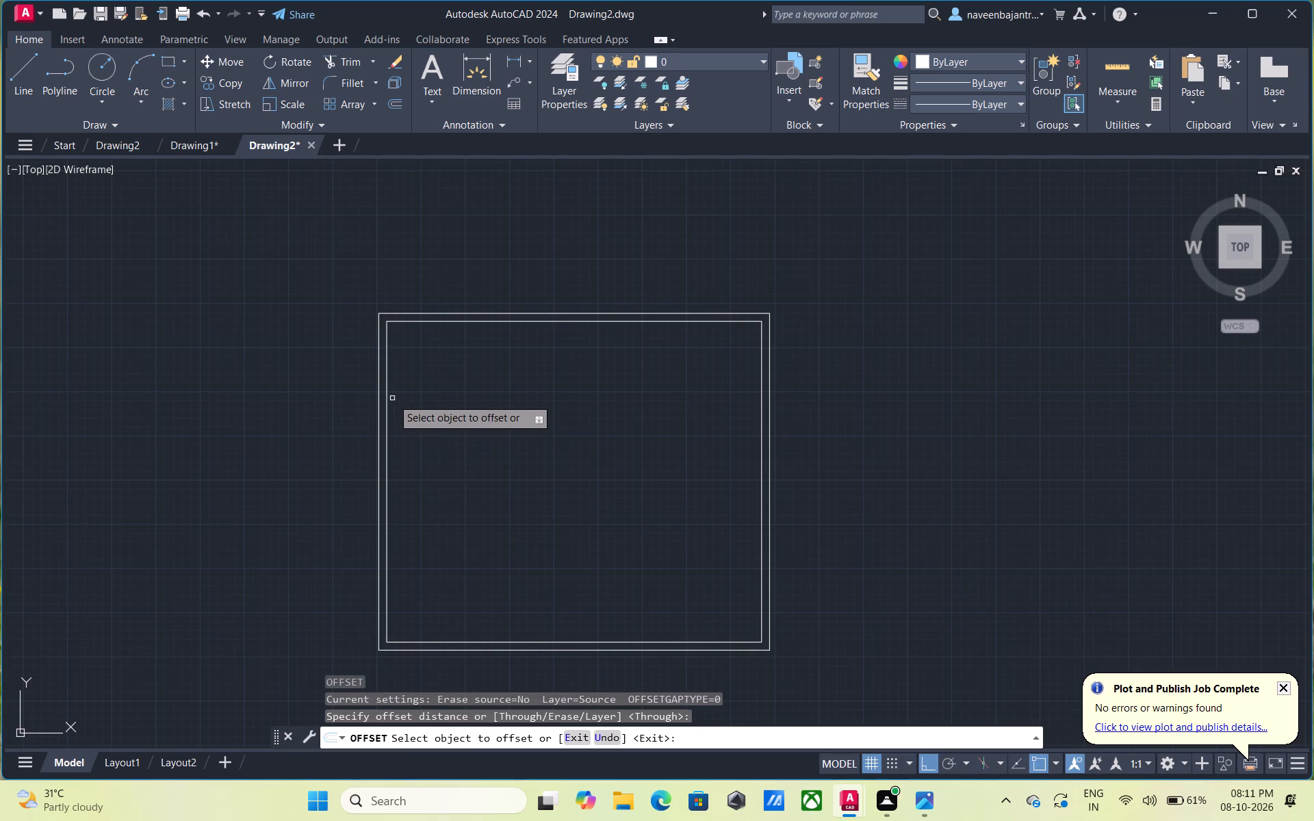
click(389, 398)
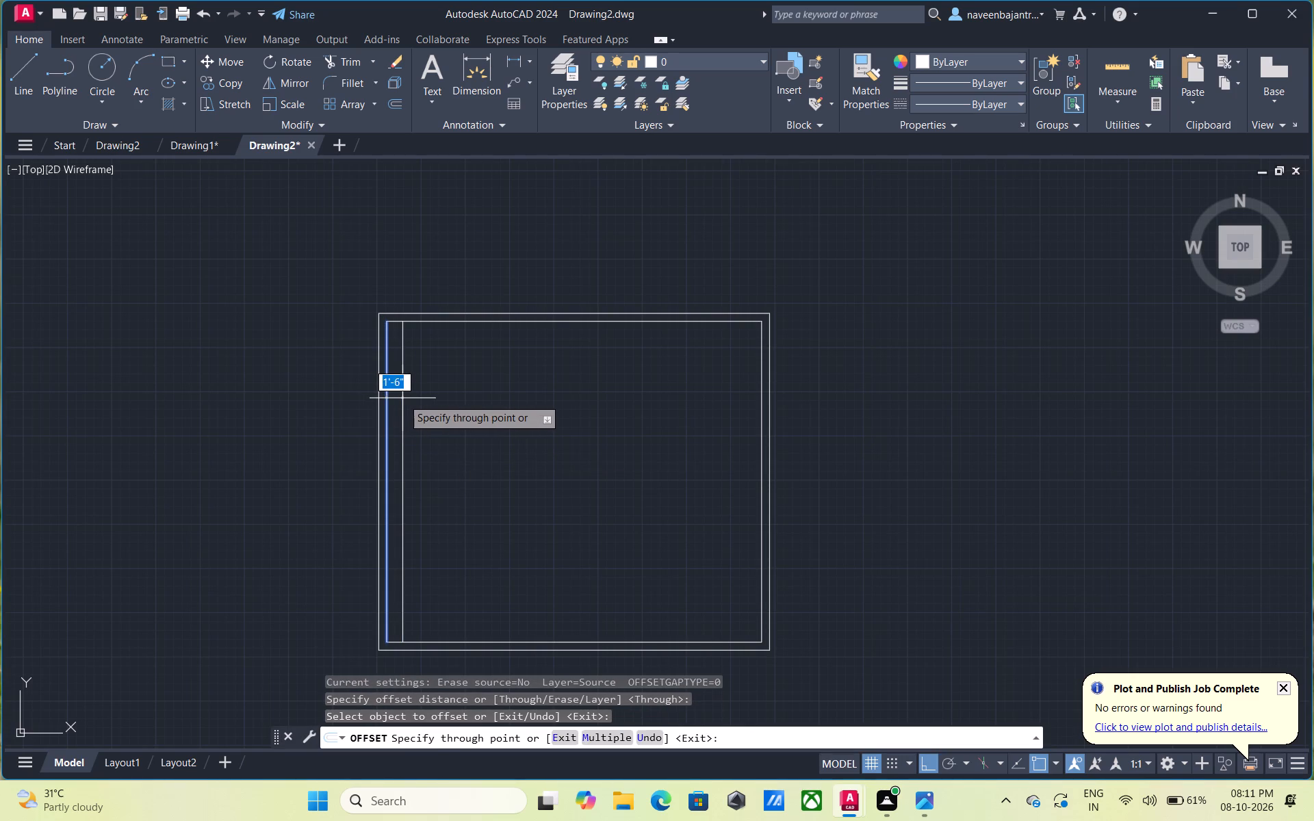
key(9)
key(apostrophe)
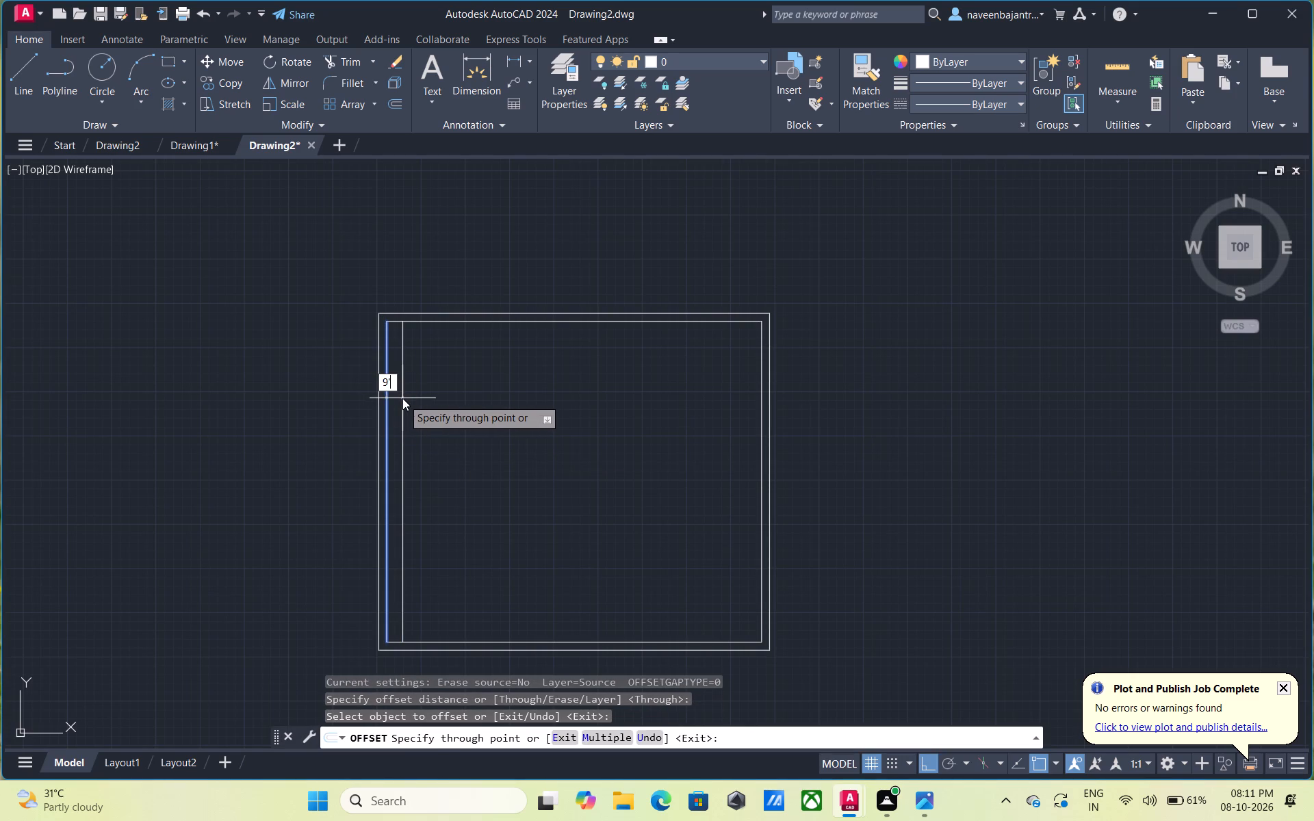
text(4")
key(Return)
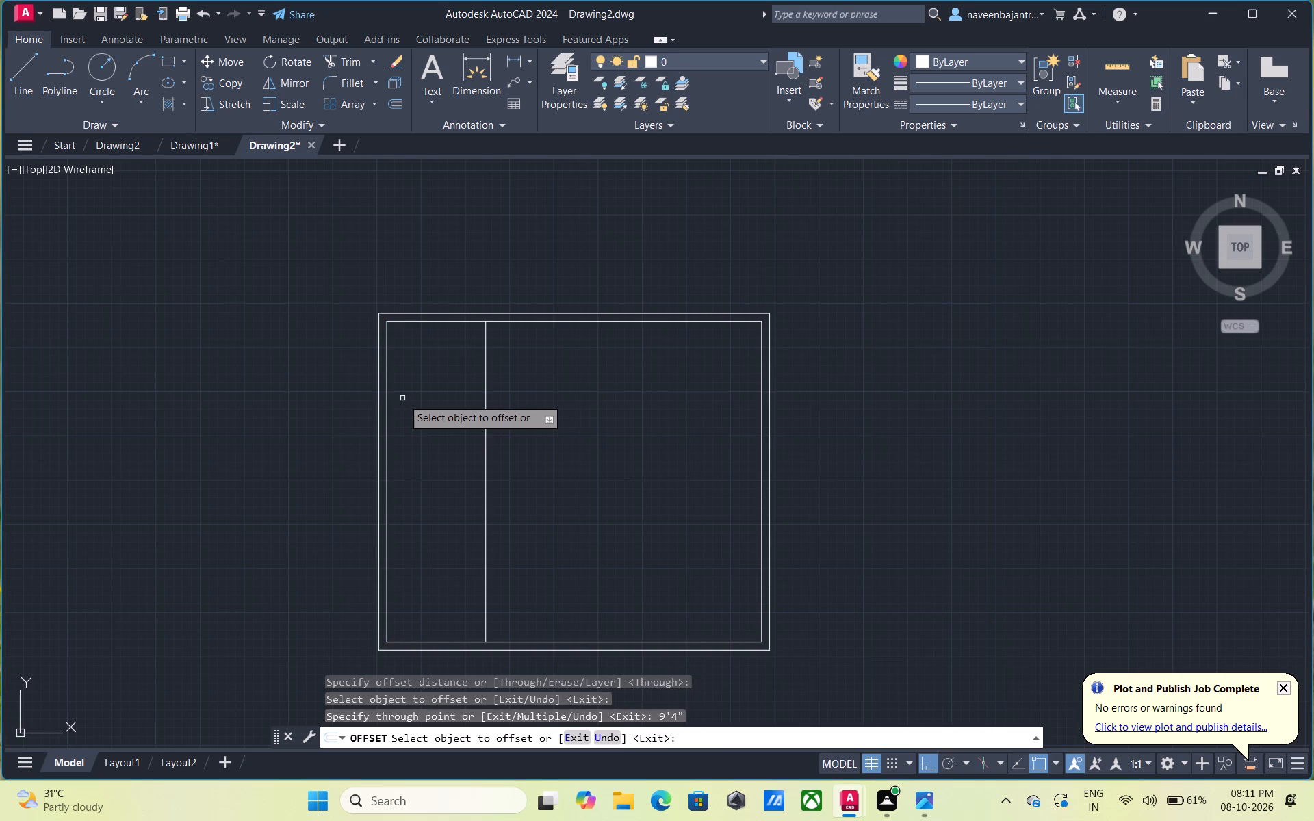
click(485, 404)
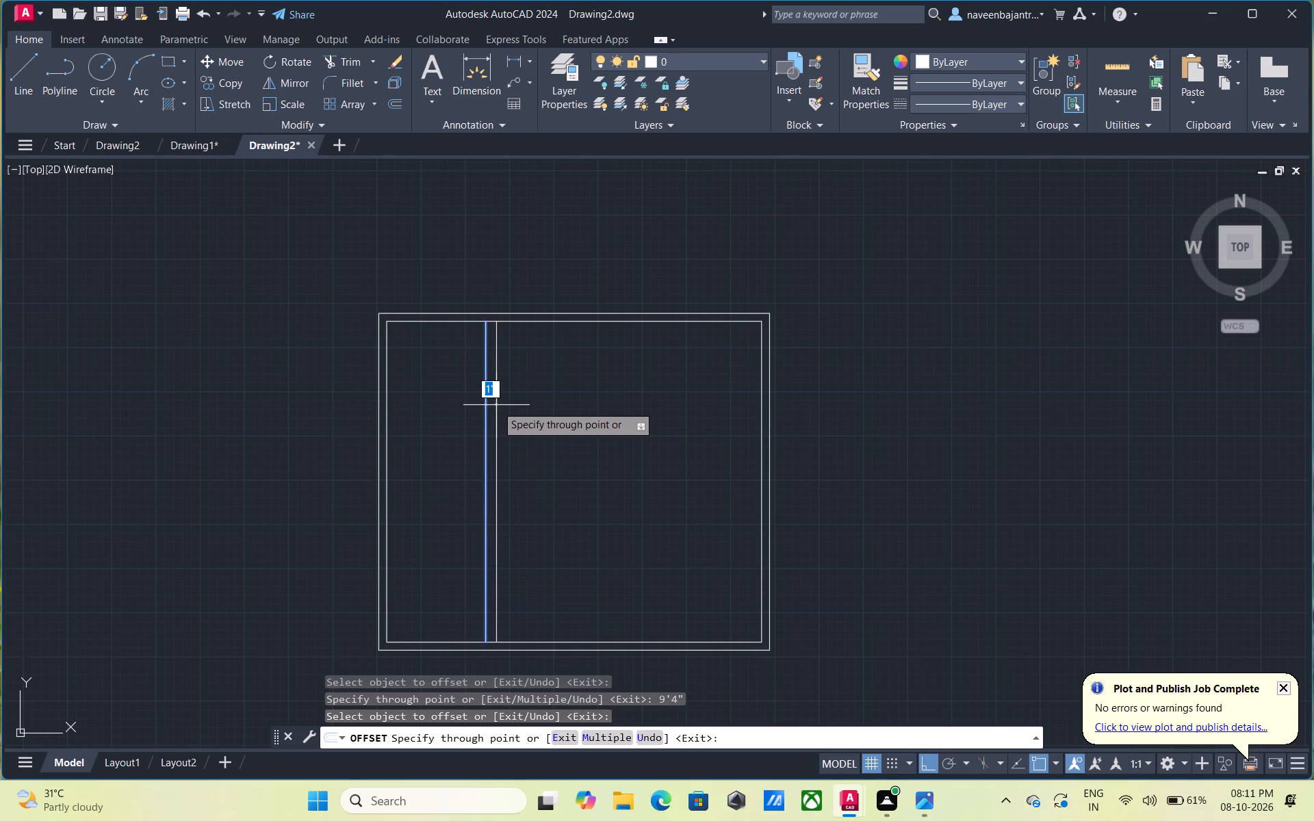
key(6)
key(shift+quotedbl)
key(Return)
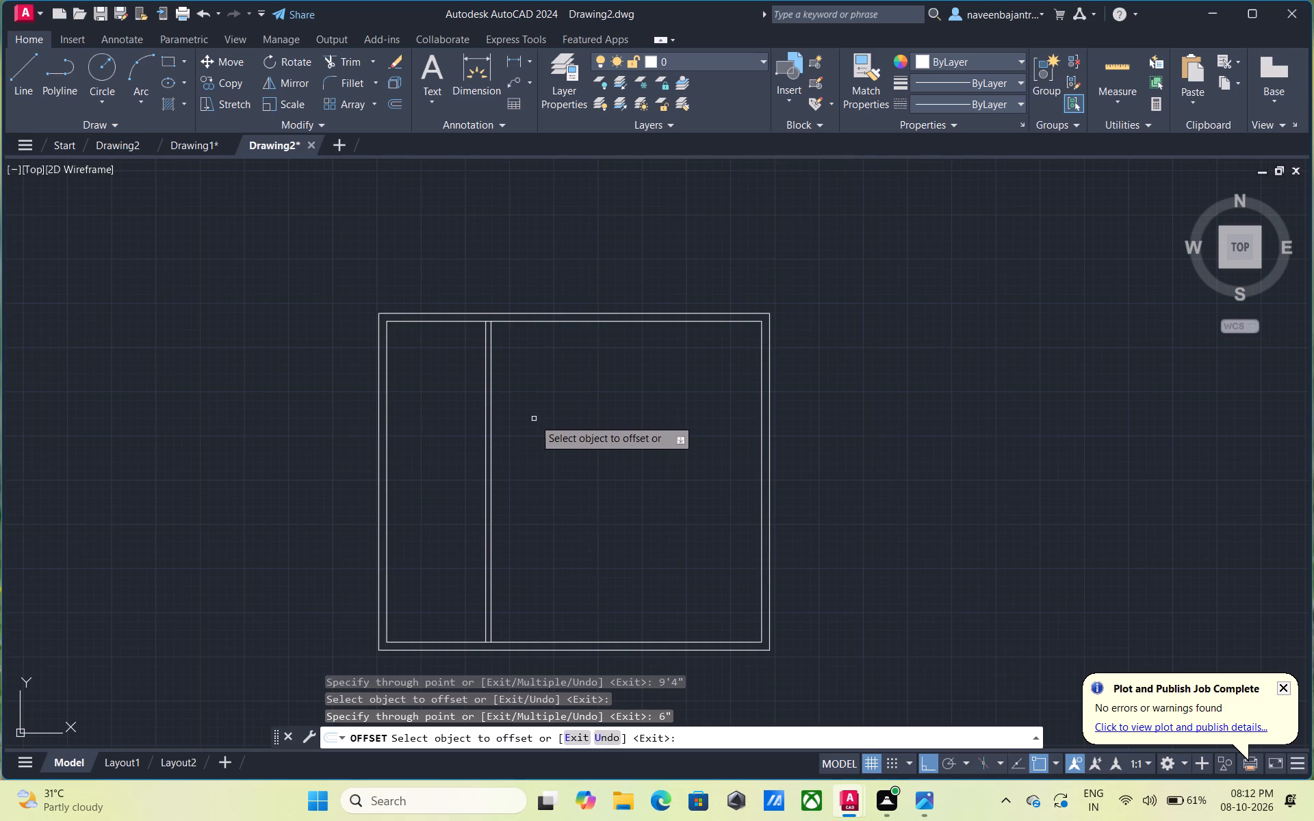
Offset the right inner wall face 13'5" to the left, and offset that new line 6" left to form a second partition.
click(761, 405)
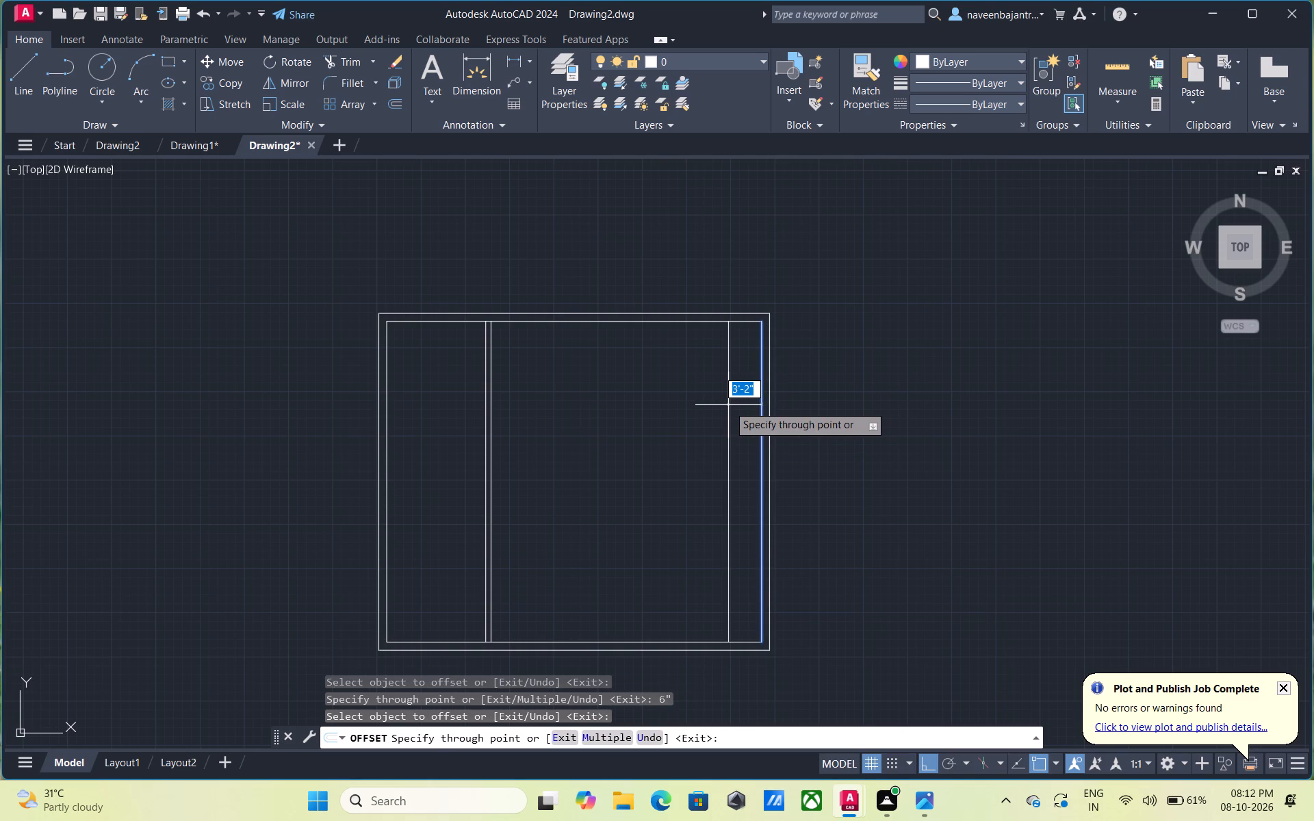
text(13)
key(apostrophe)
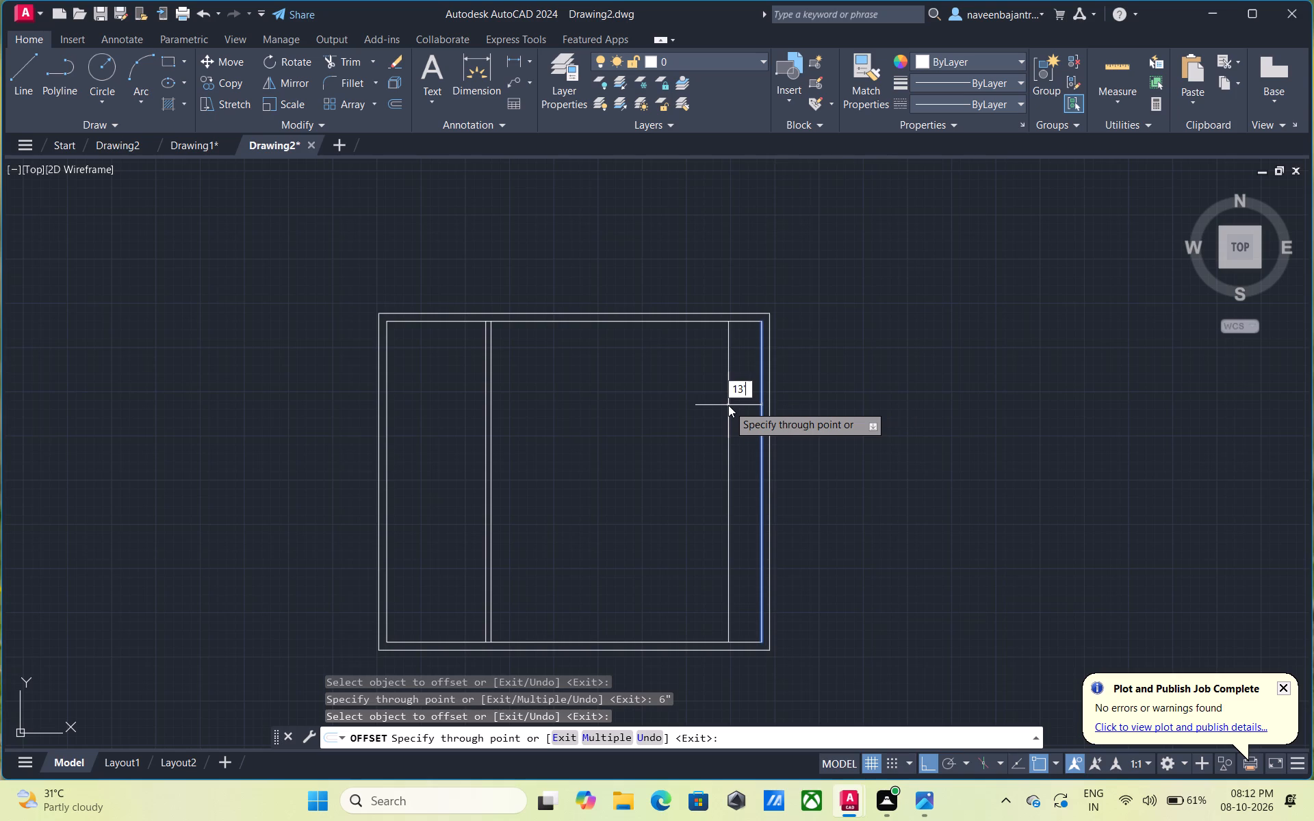
key(5)
key(shift+quotedbl)
key(Return)
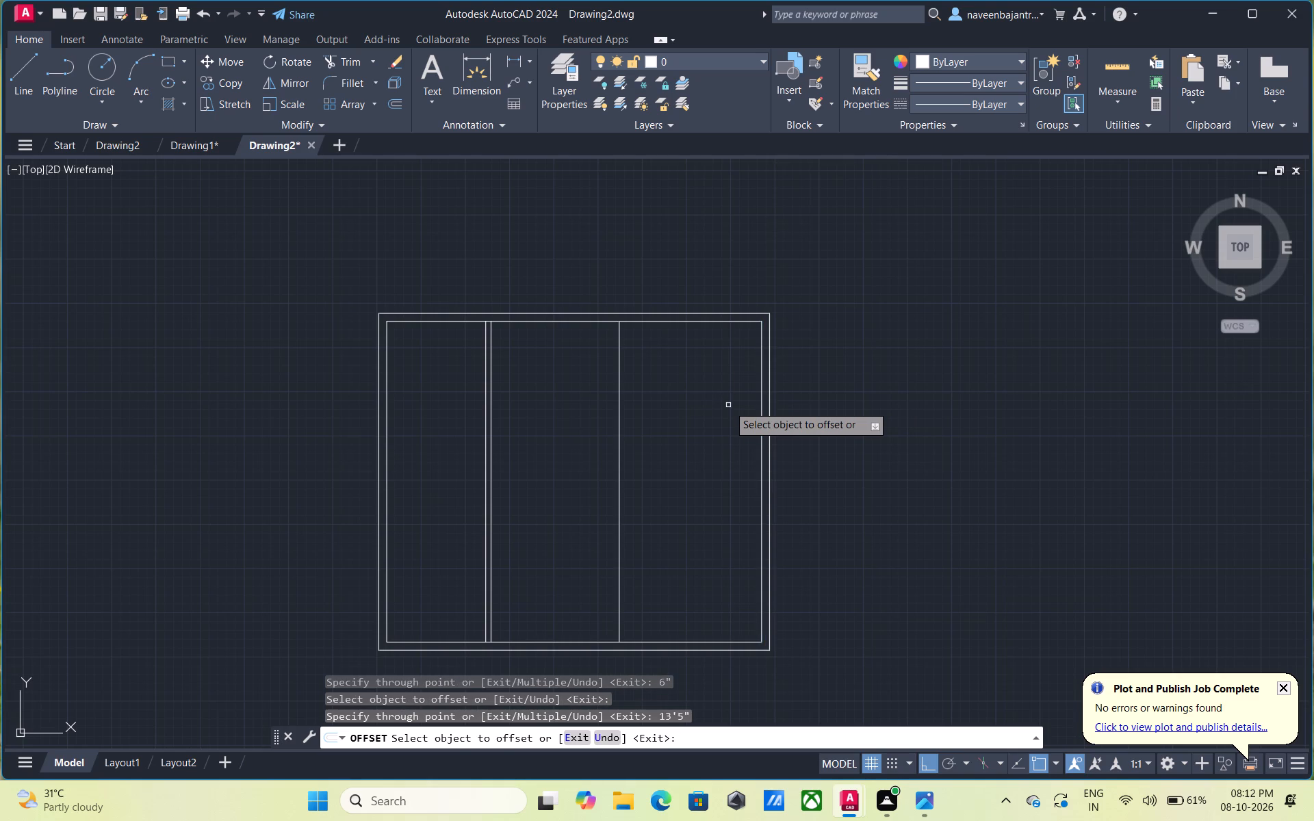
click(619, 424)
text(6")
key(Return)
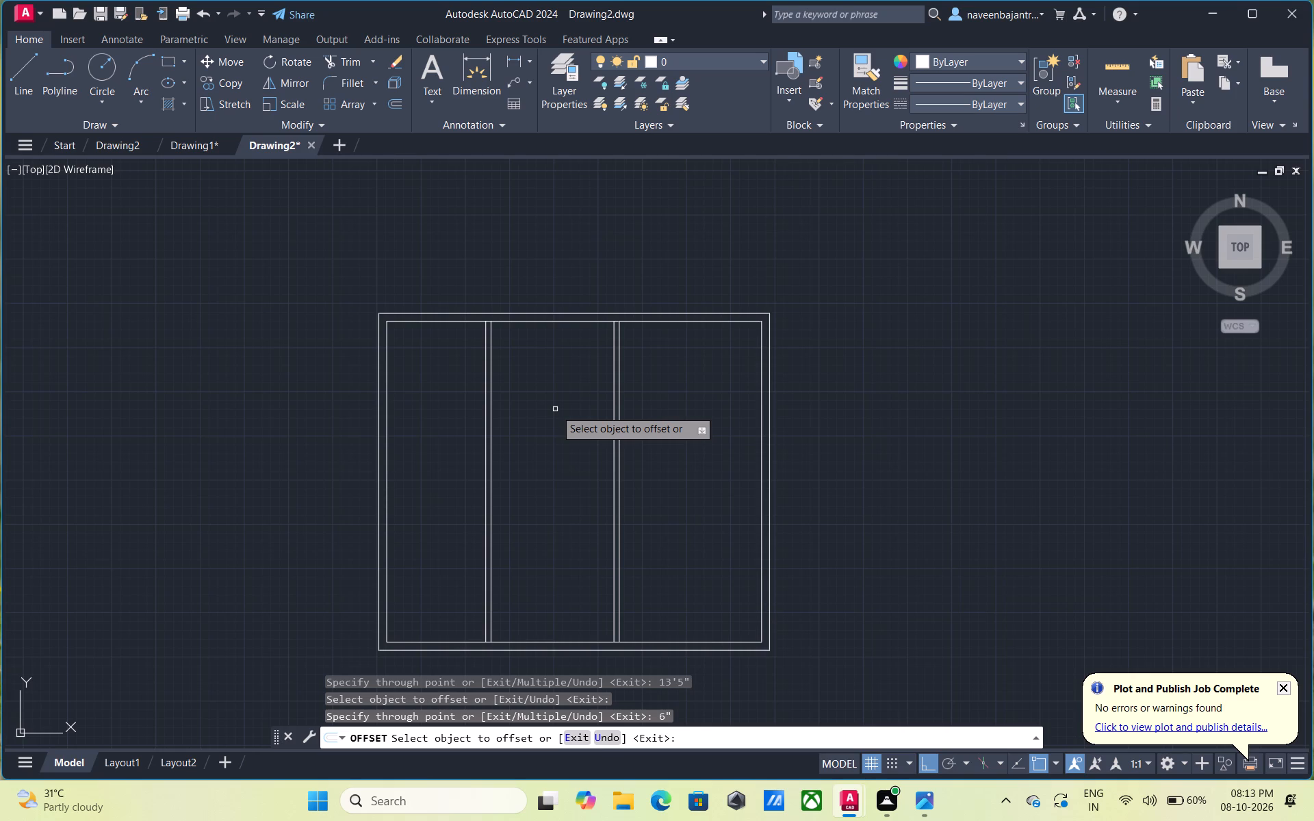
key(Escape)
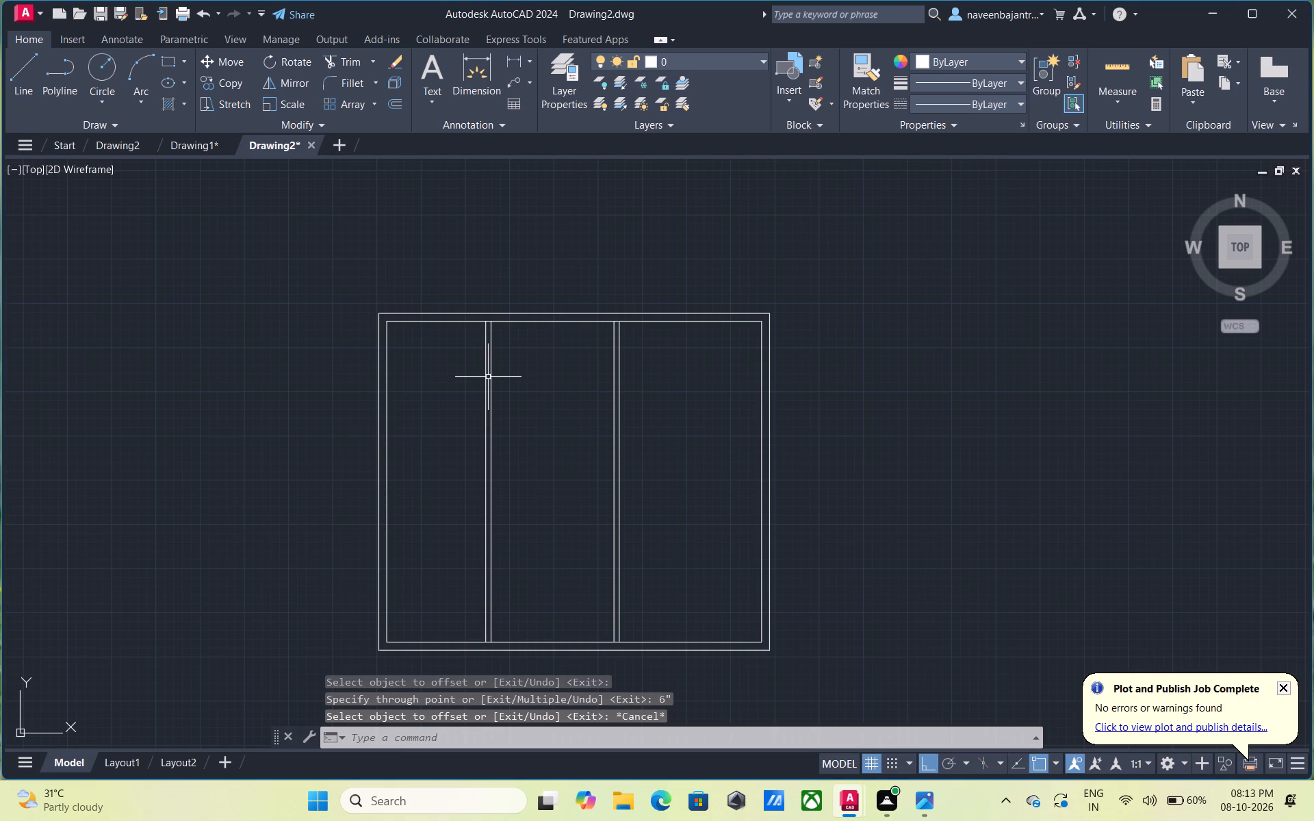
Offset the top inner wall face 16'11" downward, and offset that new line 6" down to form a horizontal partition.
text(o)
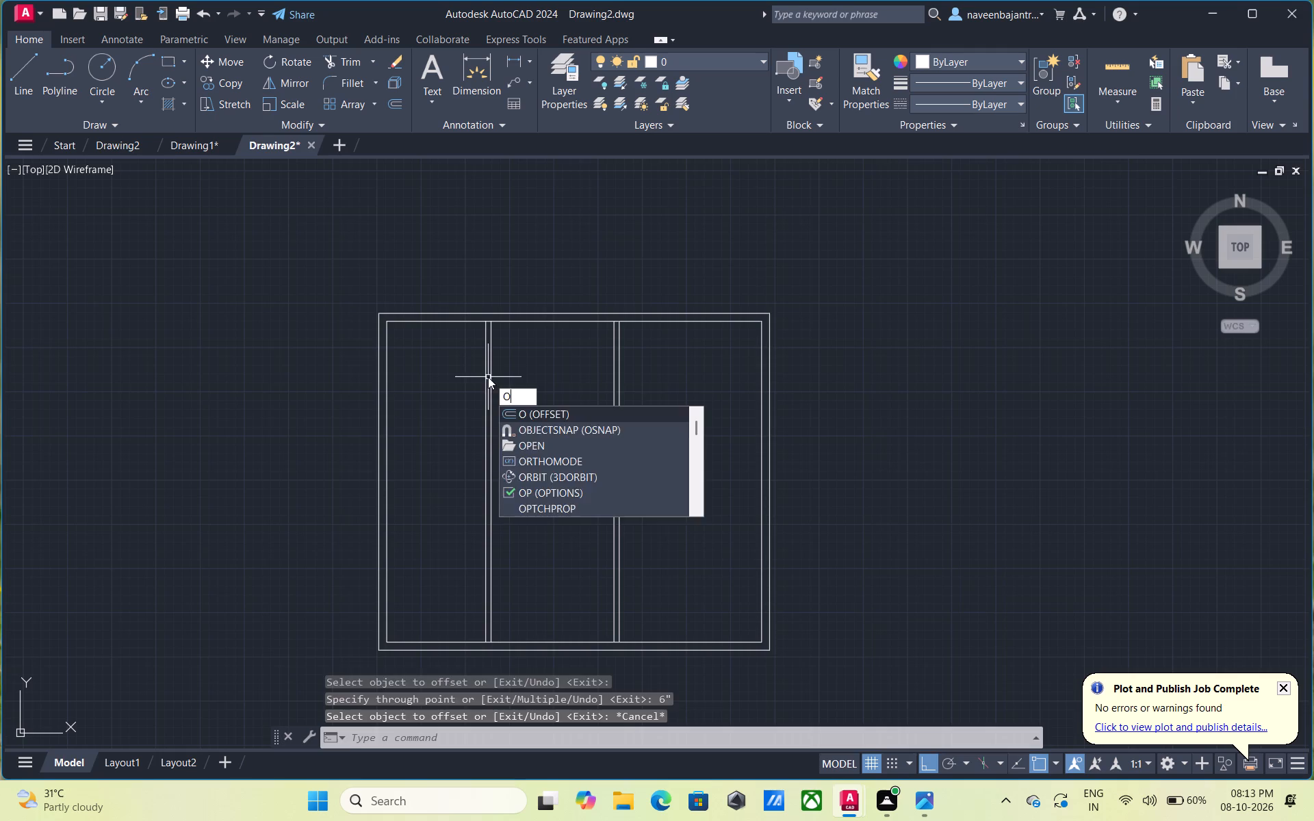
key(space)
key(space)
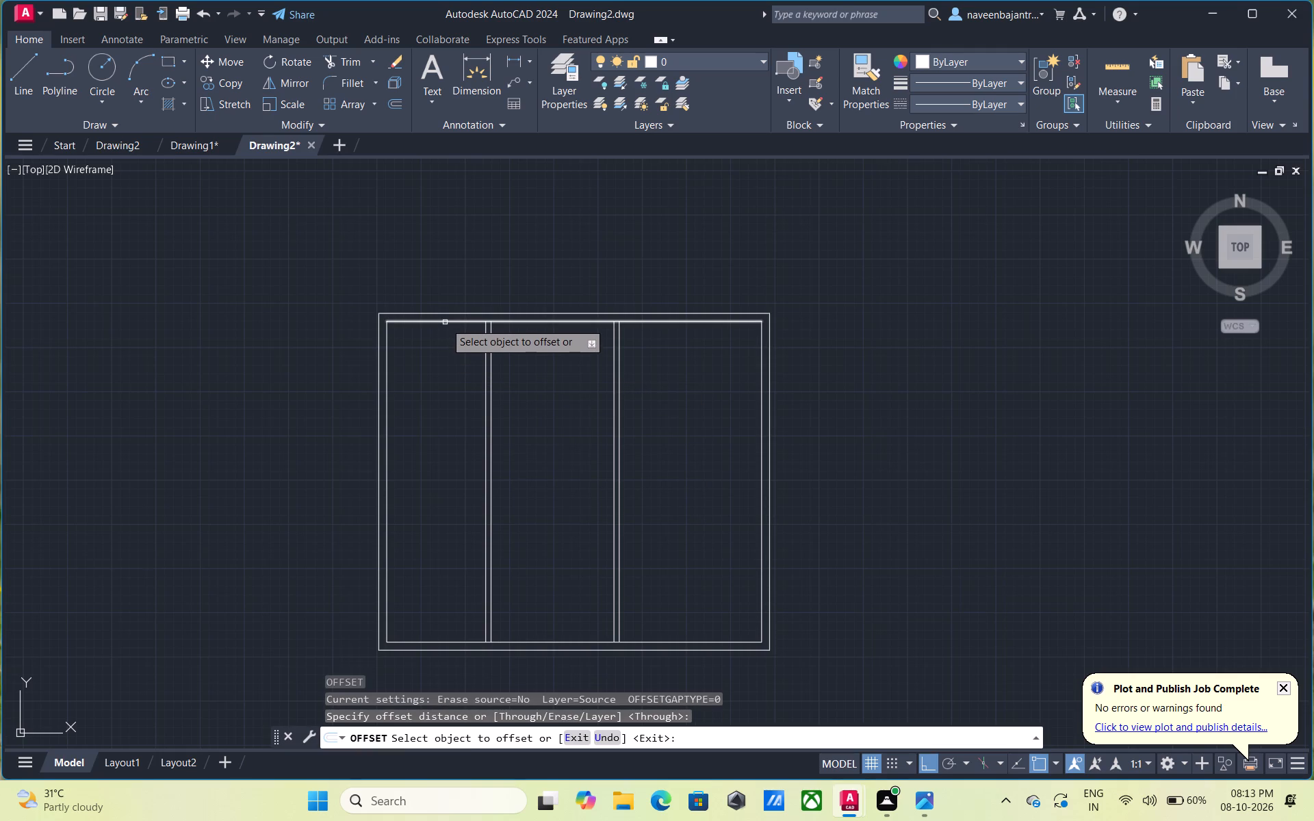
click(445, 322)
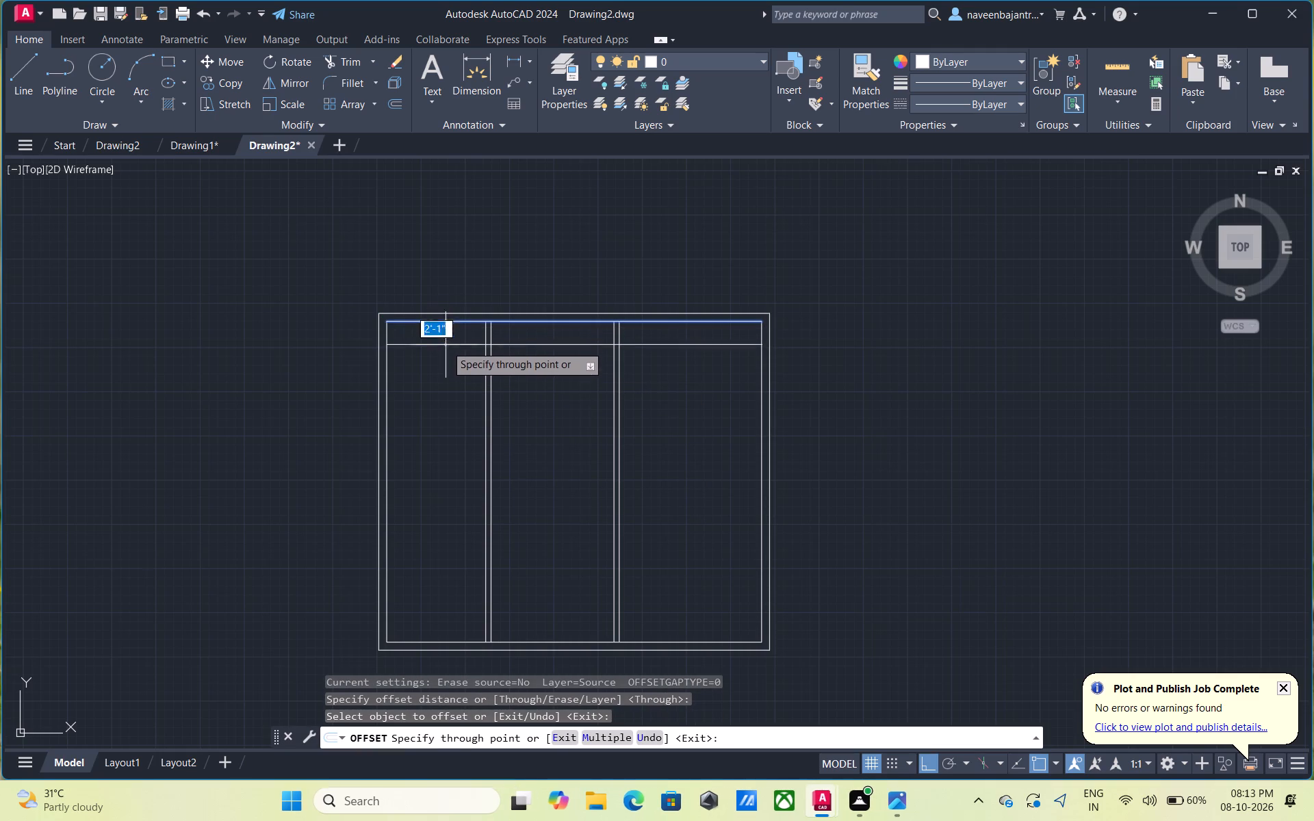
text(16)
key(apostrophe)
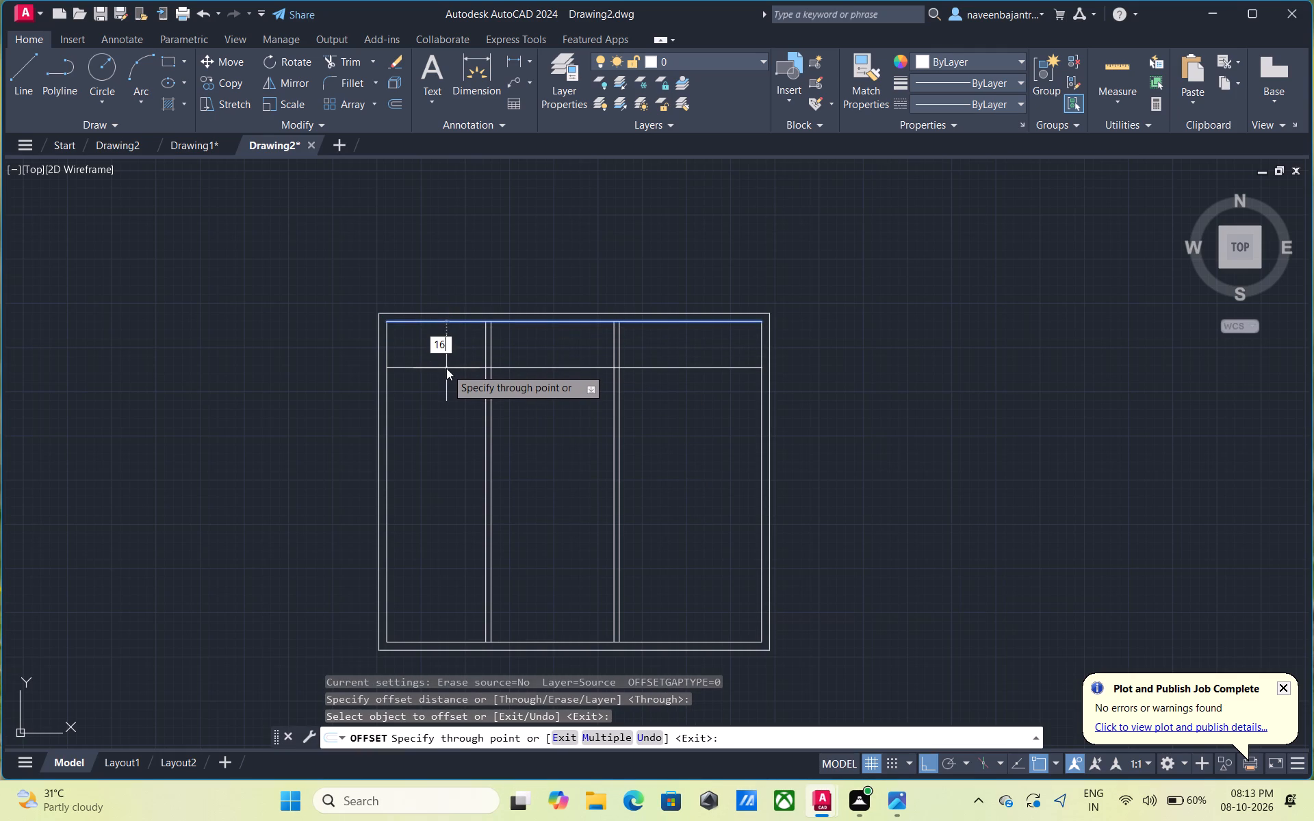
text(11")
key(Return)
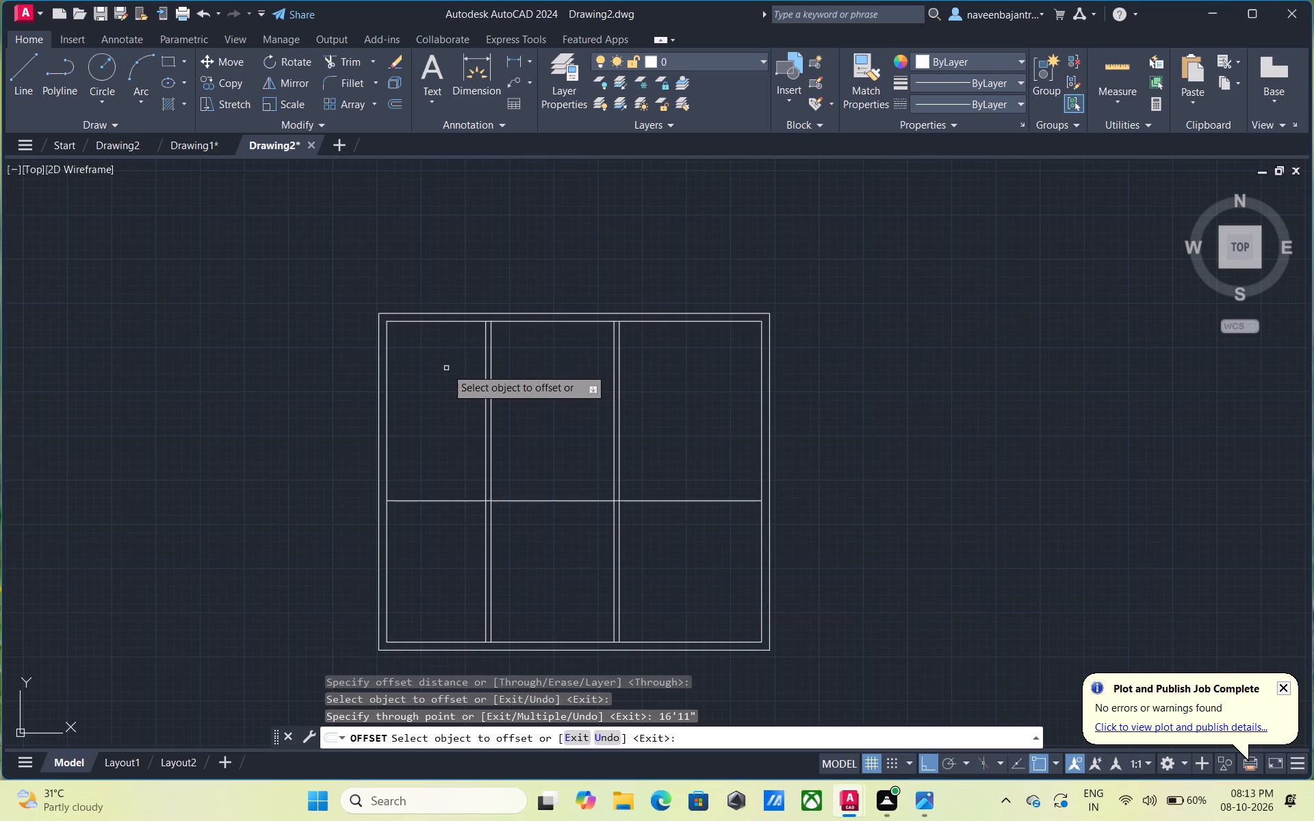
click(452, 500)
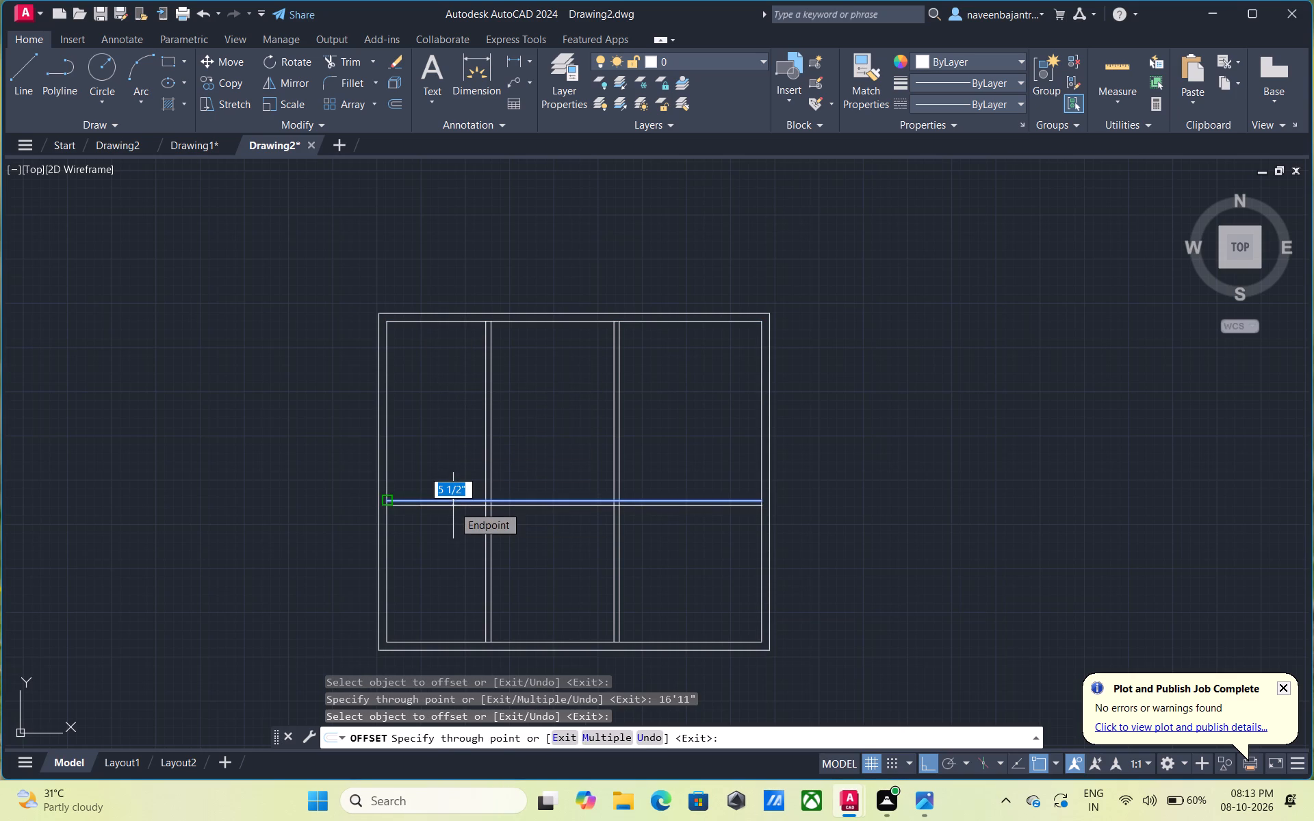
key(6)
key(shift+quotedbl)
key(Return)
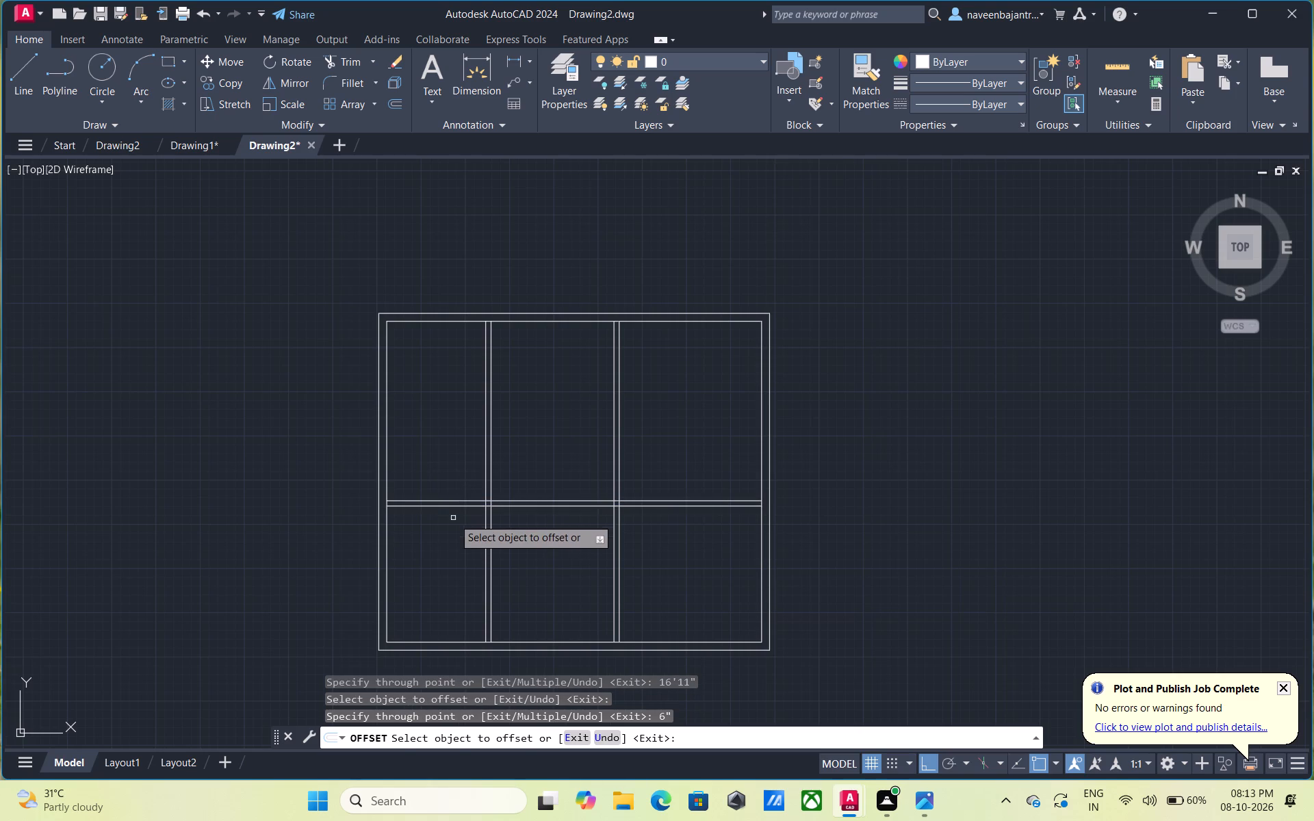
key(Escape)
Trim away the portions of both vertical partitions' lines that run below the horizontal partition.
text(tr)
key(space)
click(485, 545)
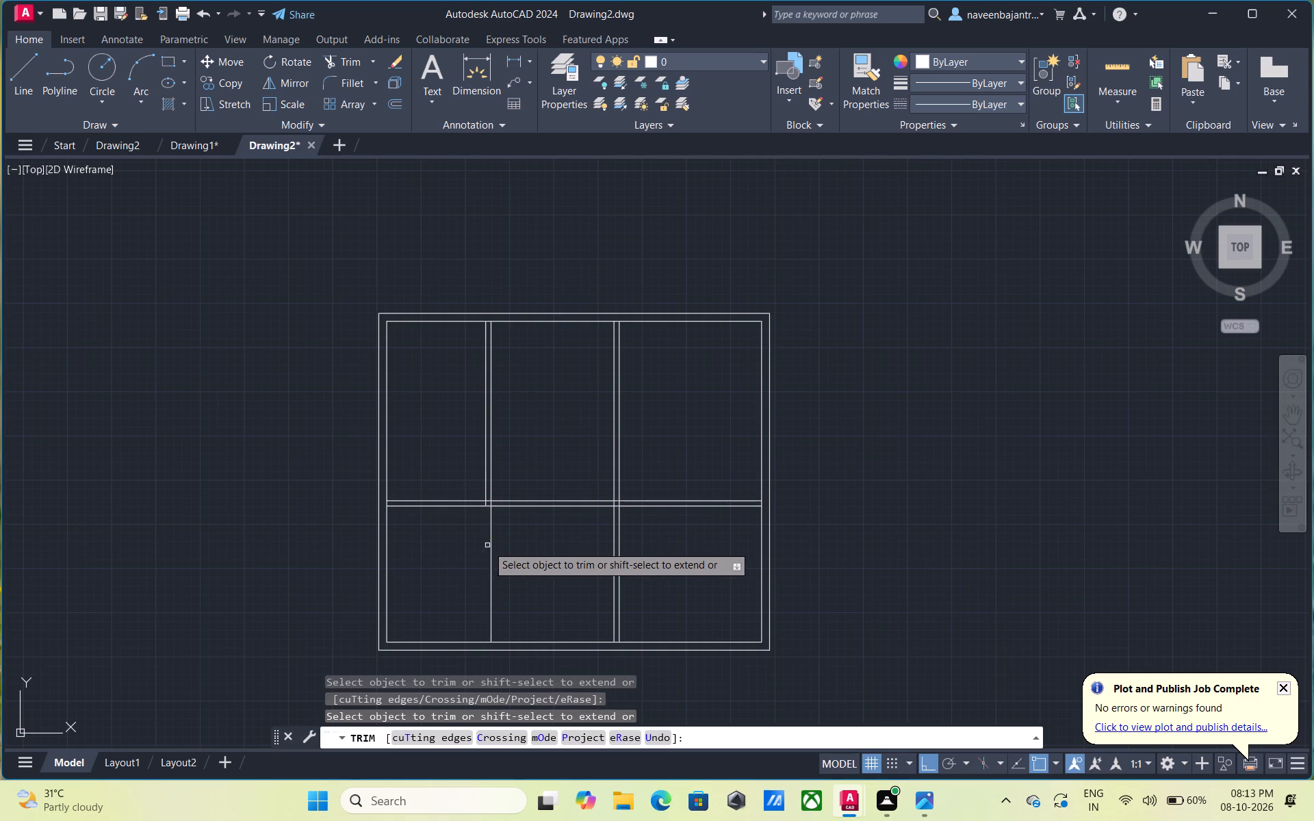
click(491, 545)
click(614, 541)
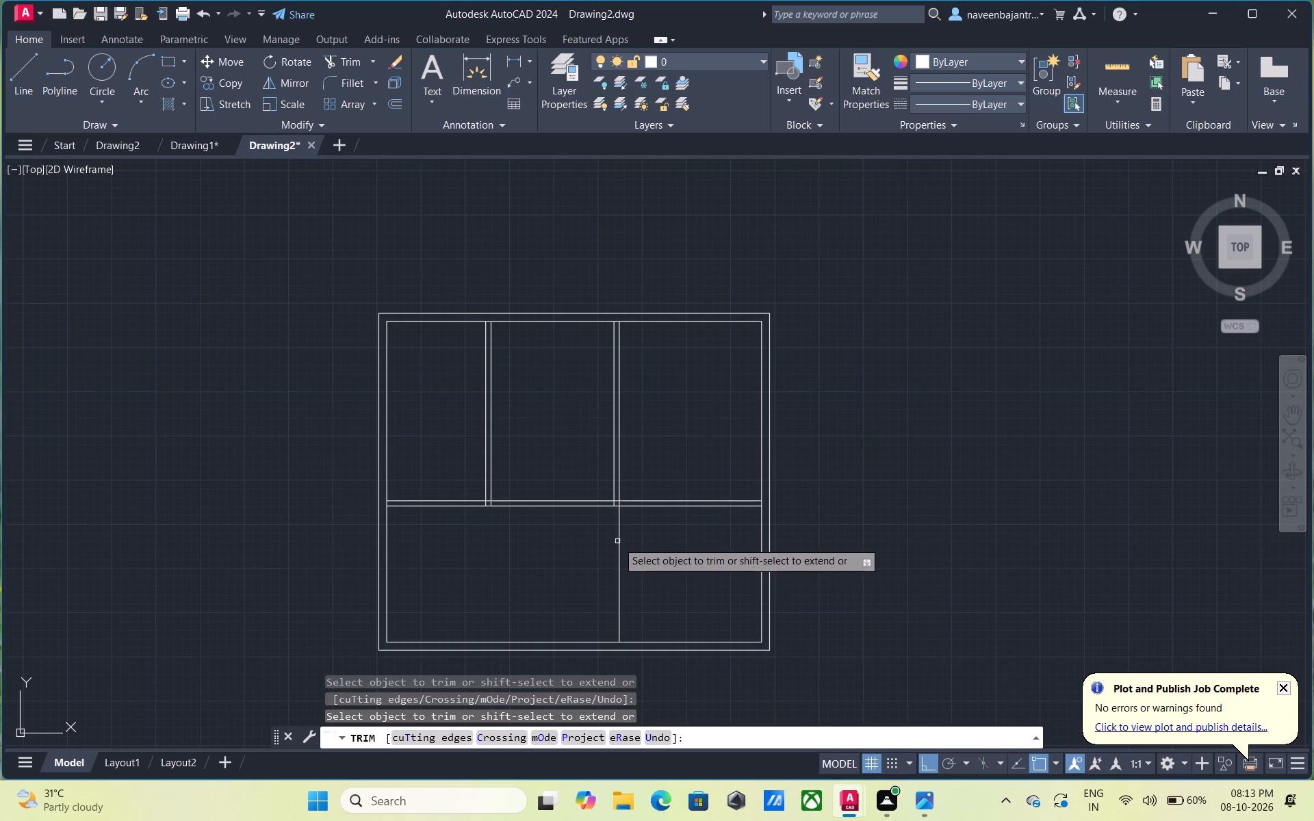
click(621, 540)
Trim the top inner wall line between the faces of each vertical partition to open both top junctions.
scroll(626, 324, up, 2)
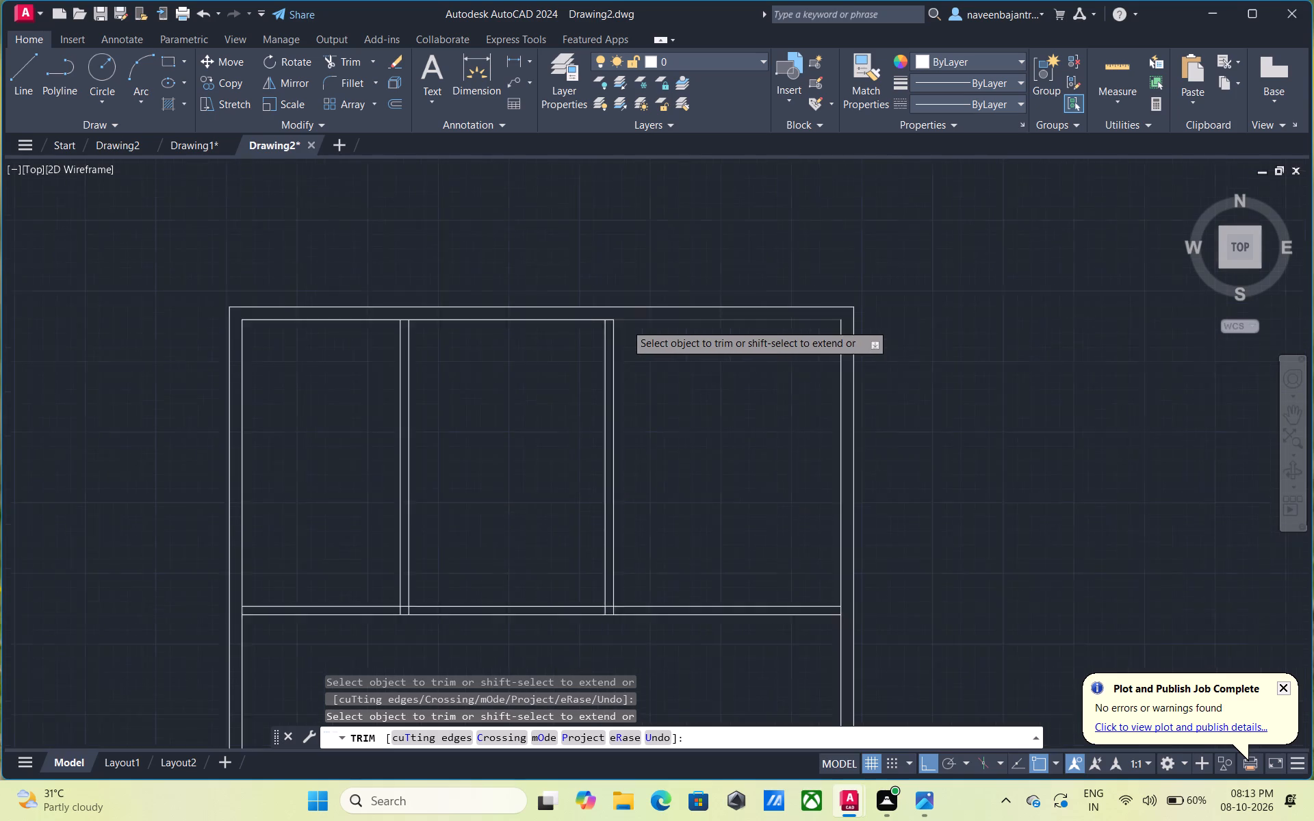
scroll(626, 324, up, 1)
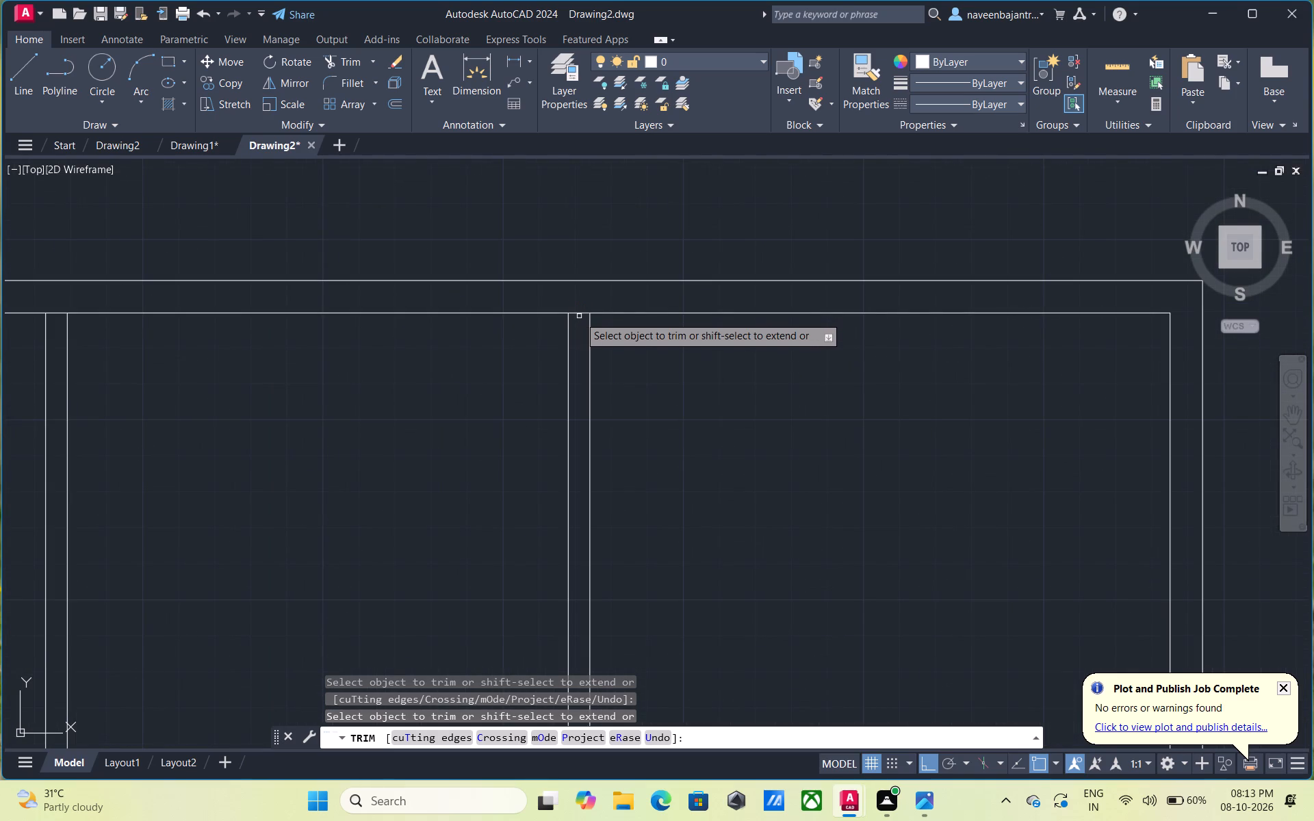
click(579, 314)
scroll(580, 314, down, 3)
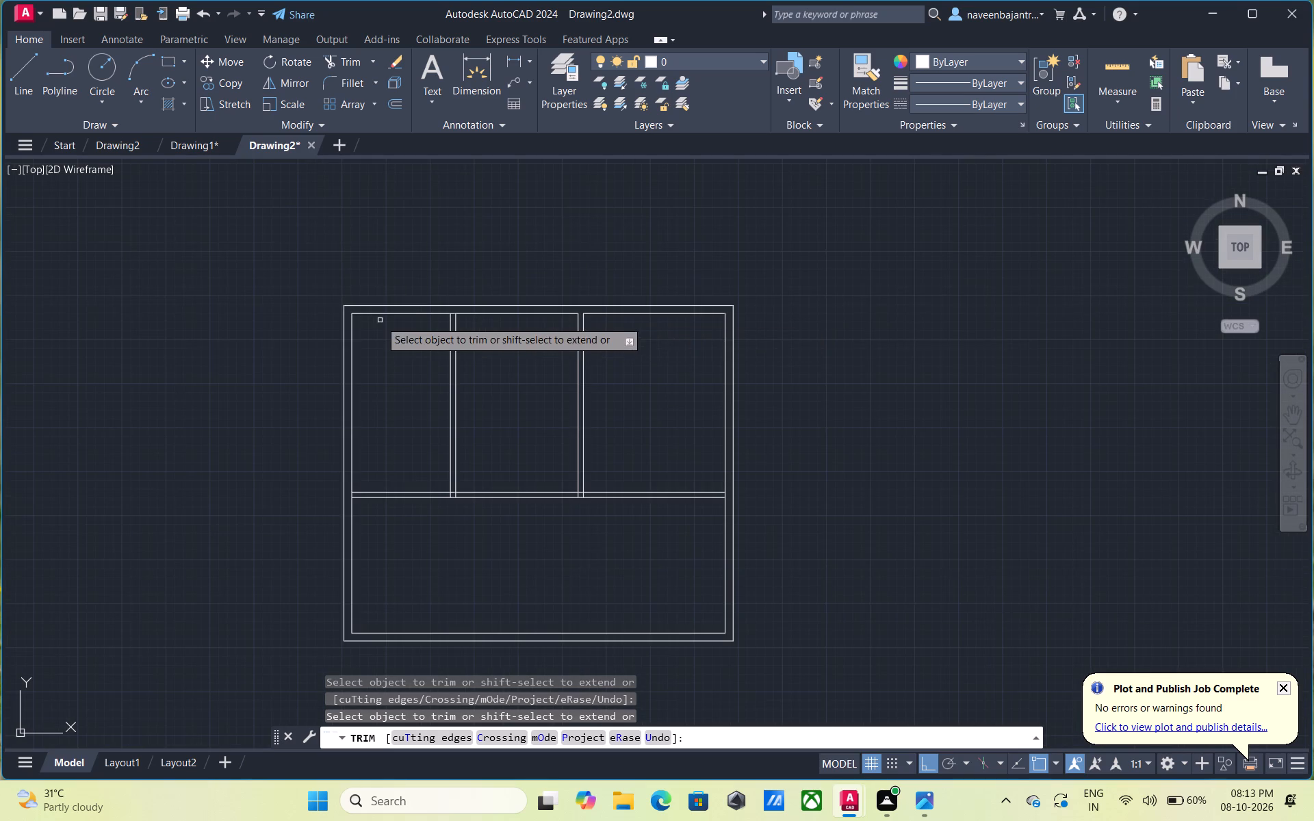
scroll(435, 313, up, 3)
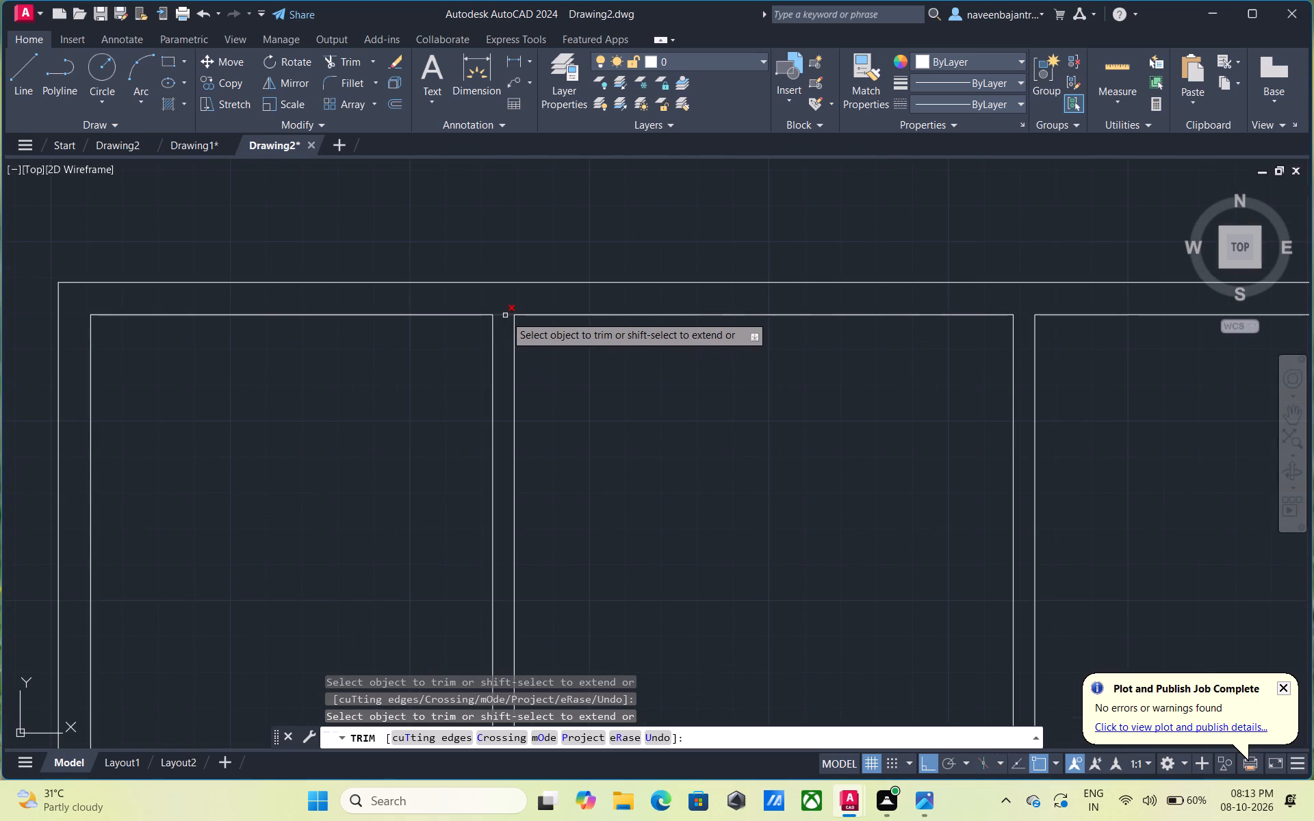
click(505, 315)
Trim the overlapping lines where both vertical partitions meet the horizontal partition, leaving open T-junctions.
scroll(505, 315, down, 4)
scroll(534, 408, up, 1)
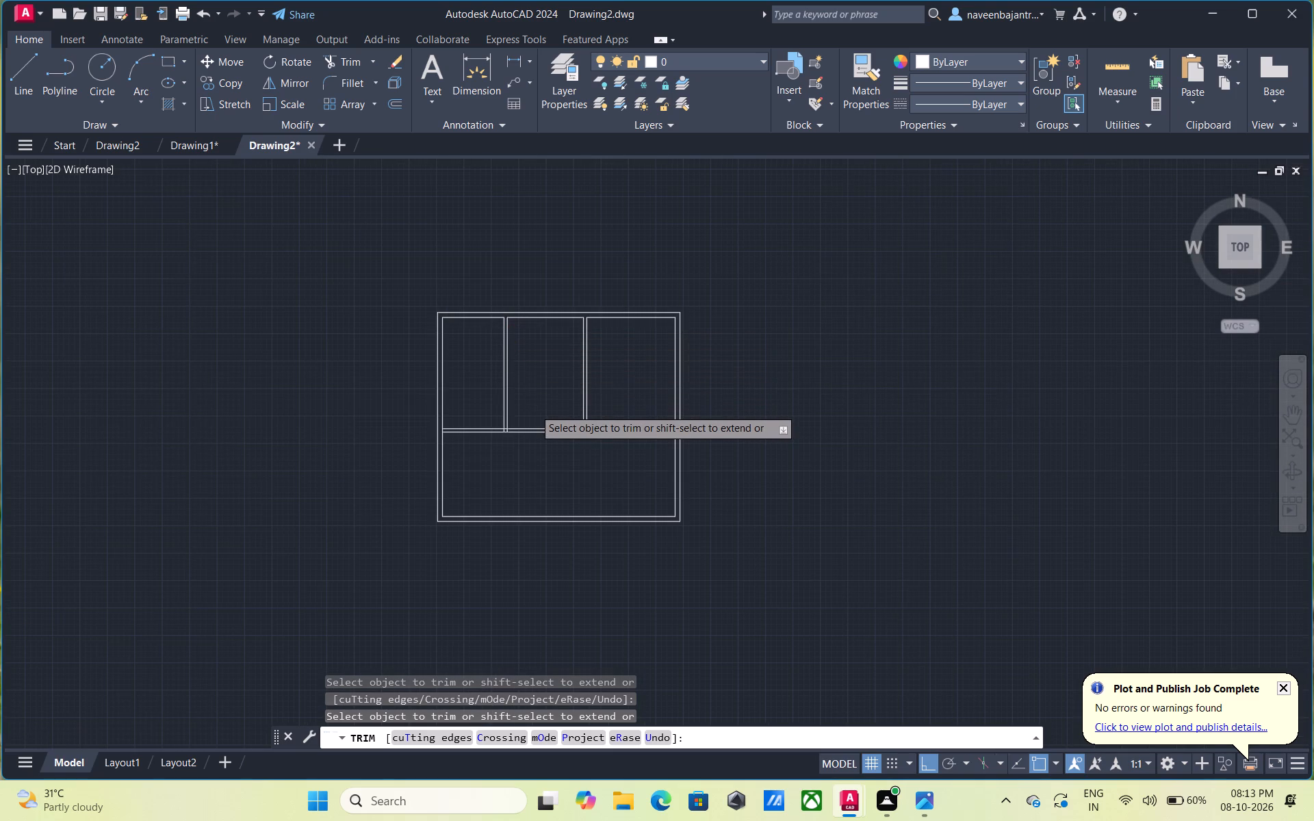
middle_drag(534, 408, 591, 374)
scroll(592, 374, up, 1)
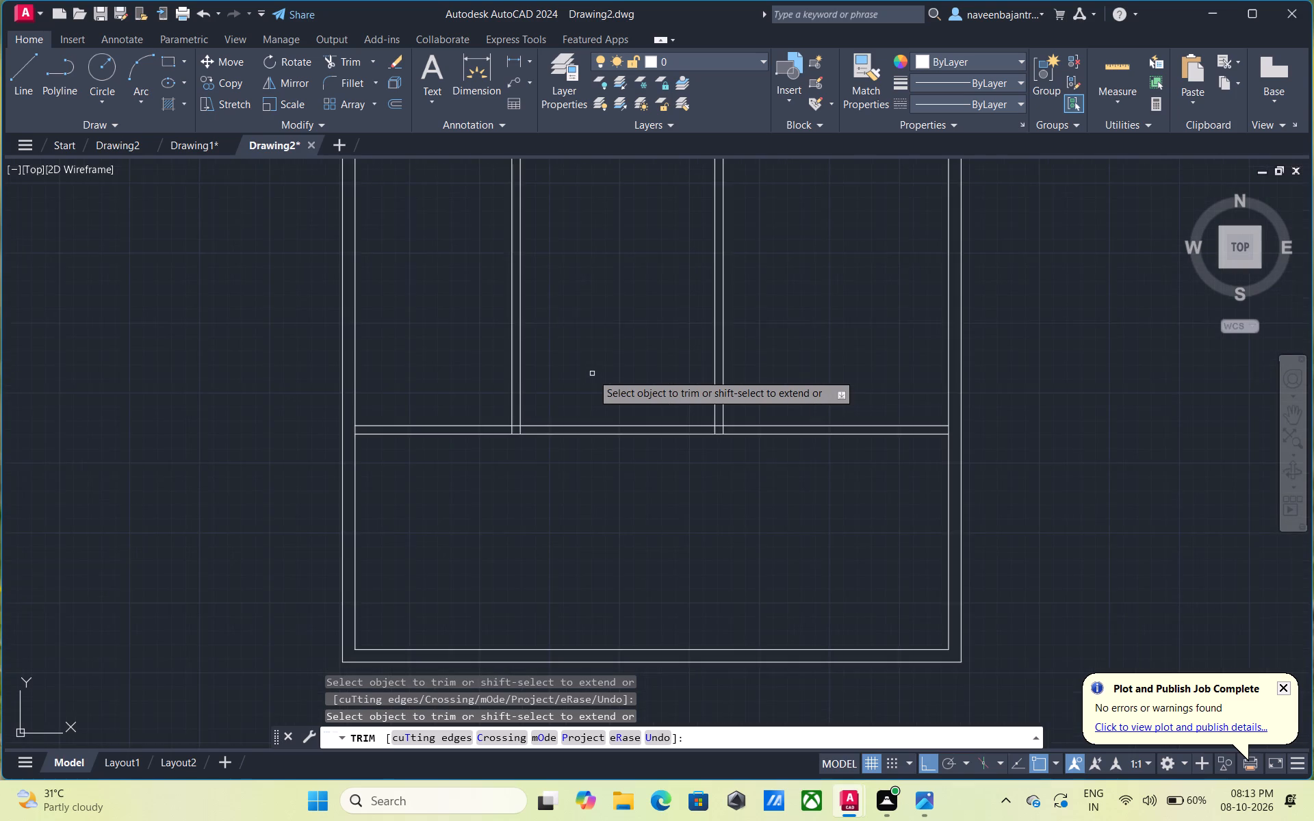
scroll(592, 374, up, 1)
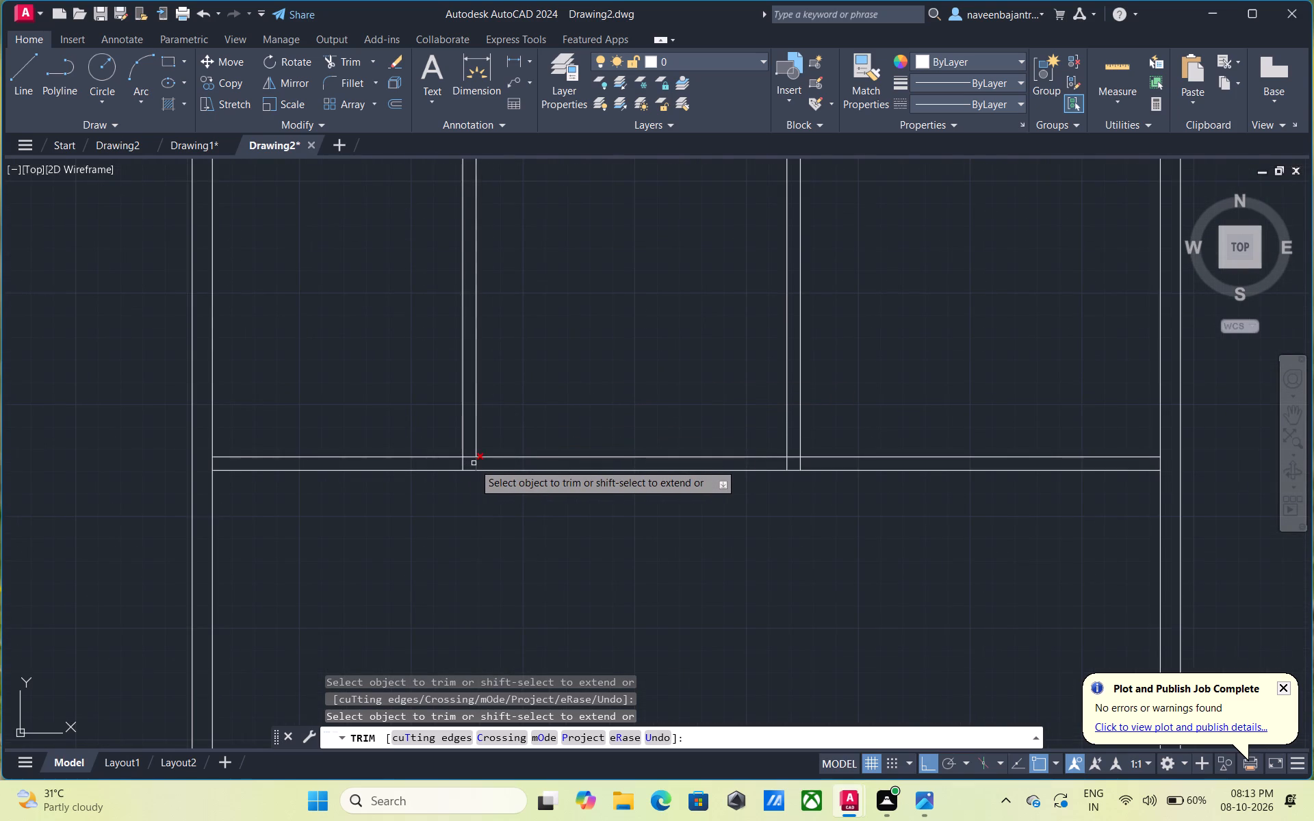
click(475, 463)
click(463, 464)
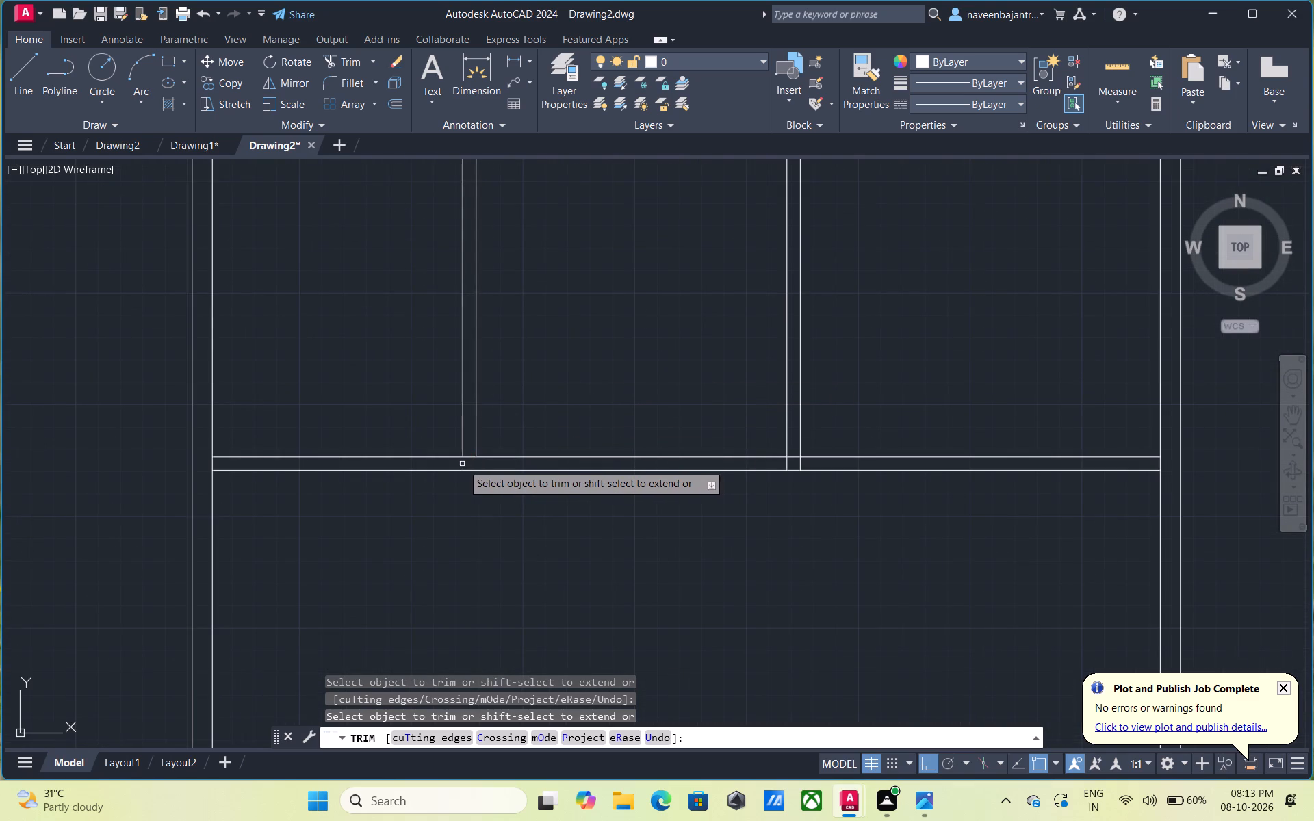
click(469, 458)
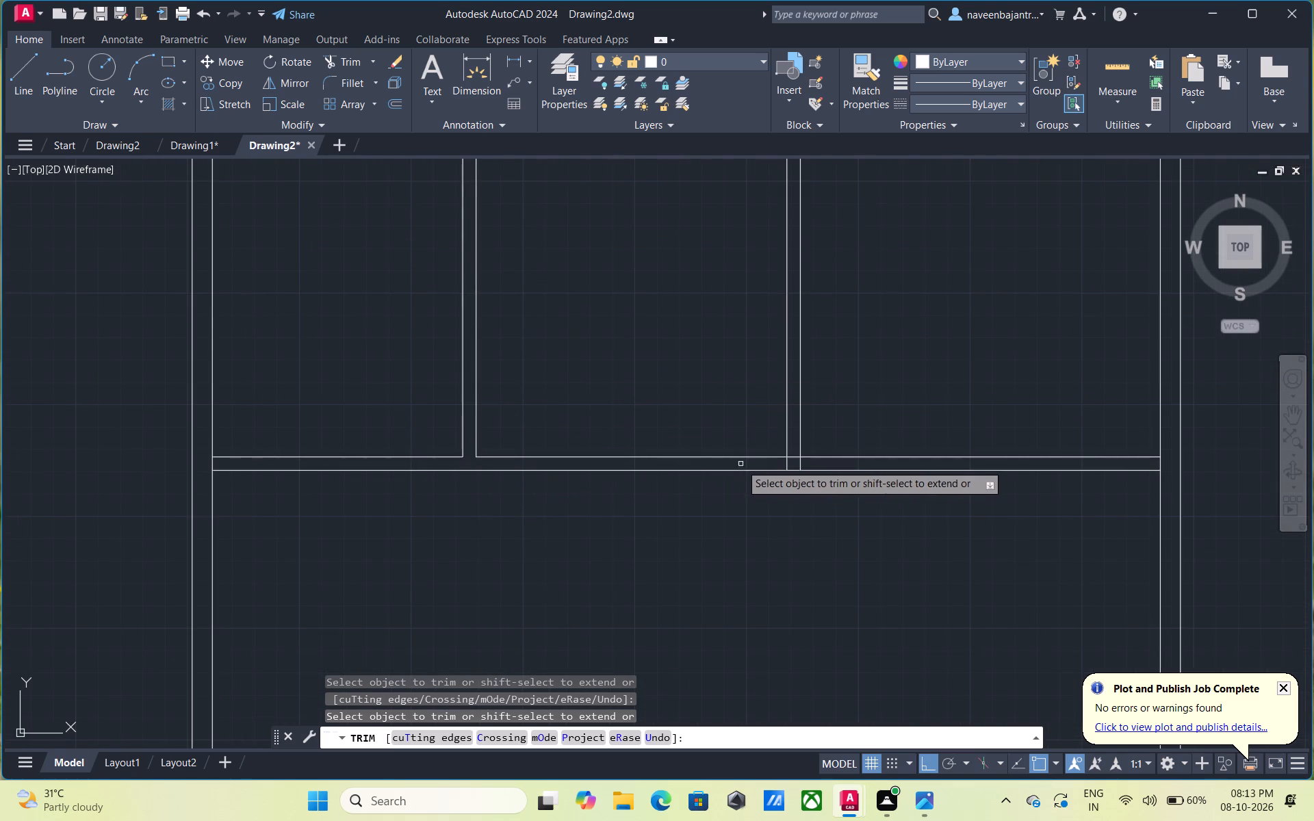
click(786, 463)
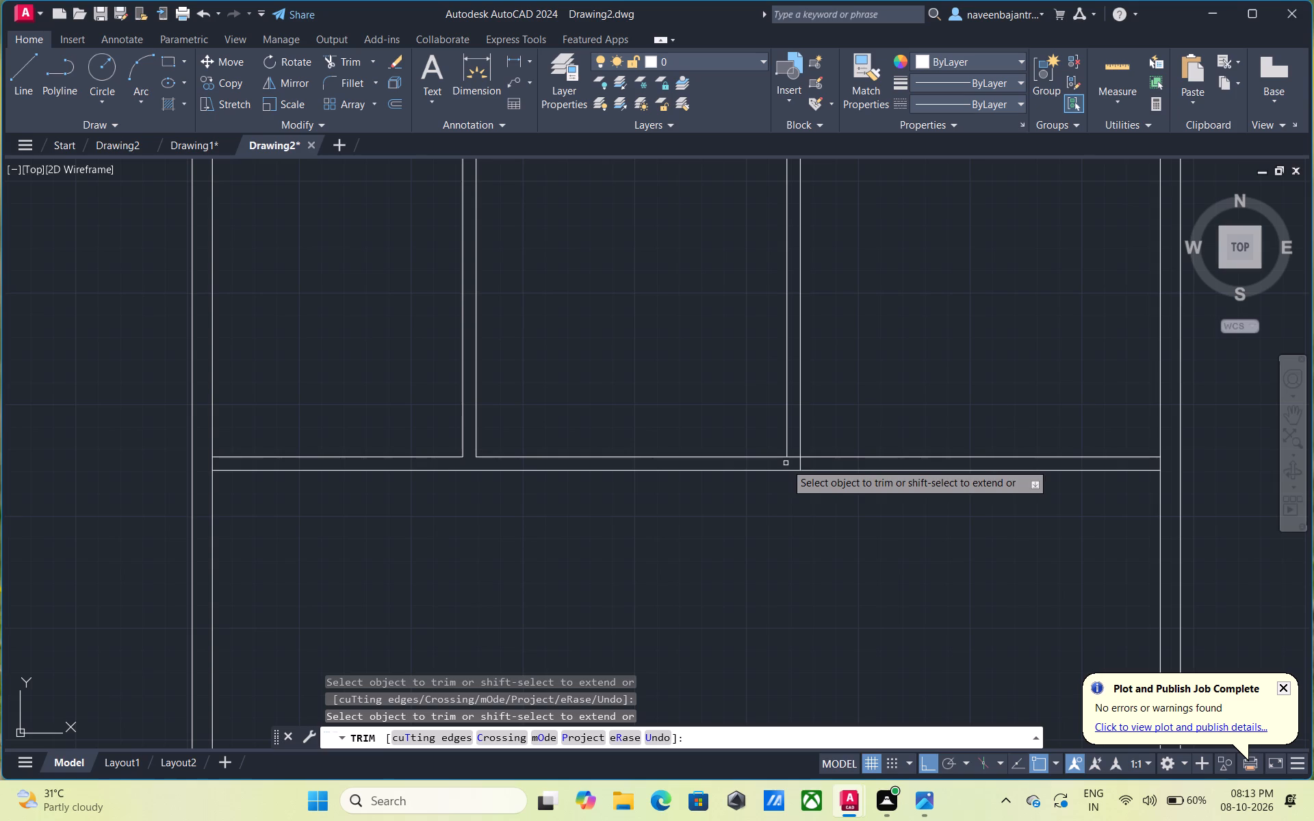
click(801, 465)
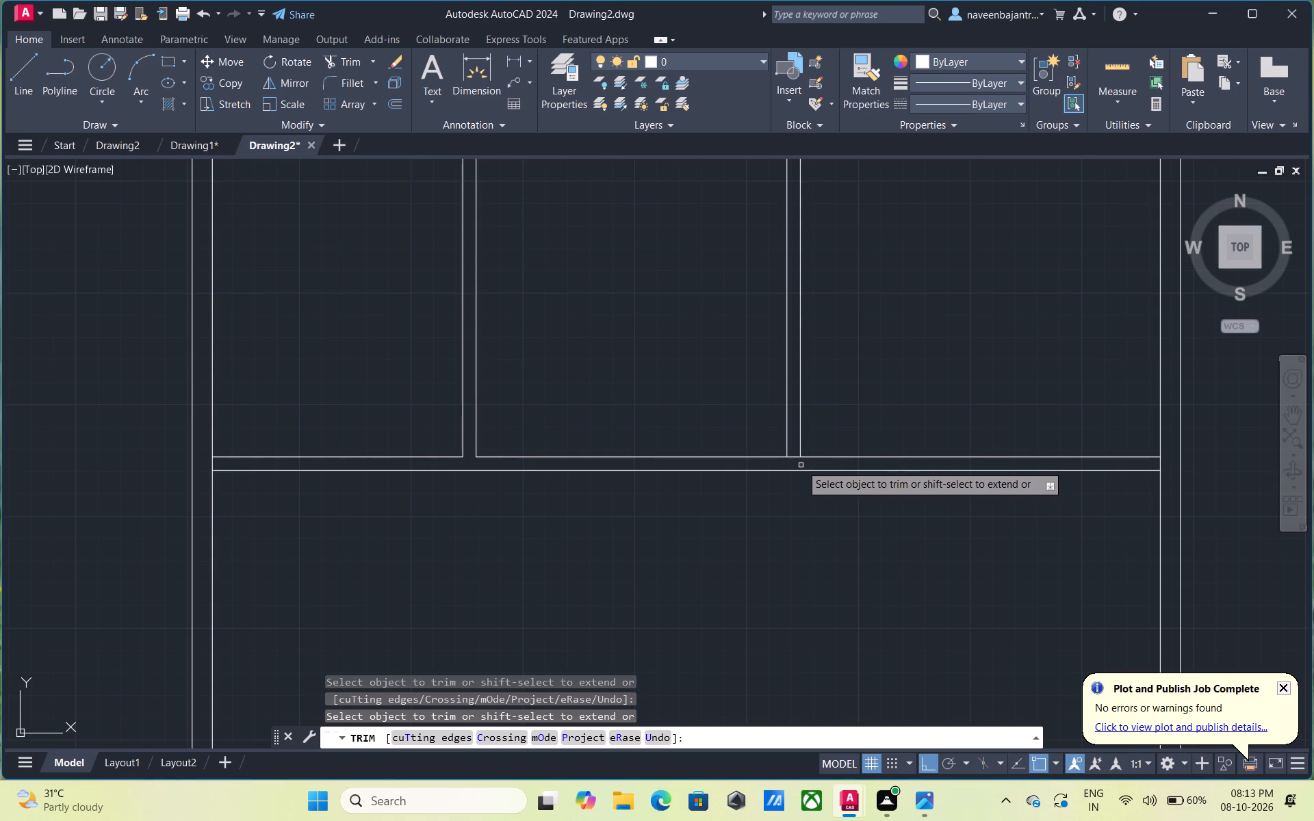
click(793, 458)
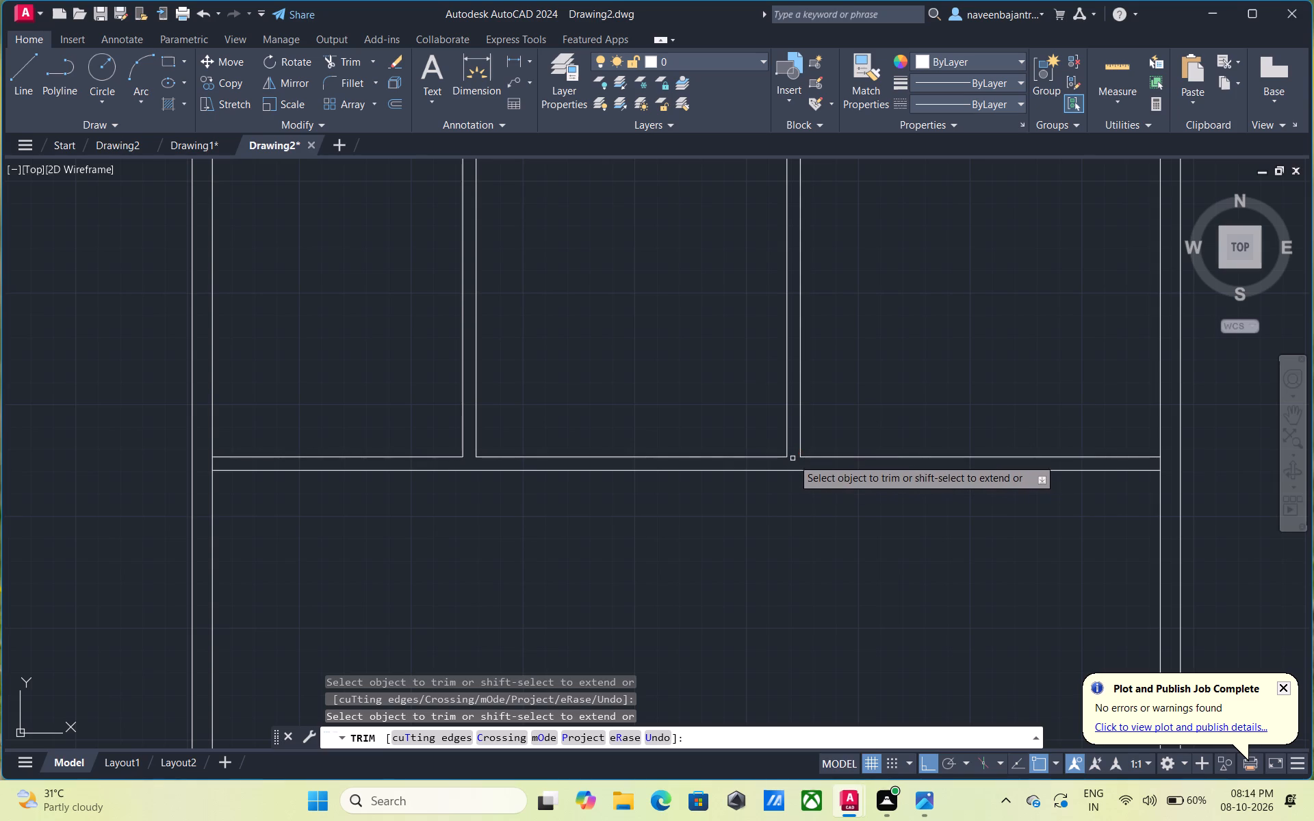
scroll(793, 461, down, 2)
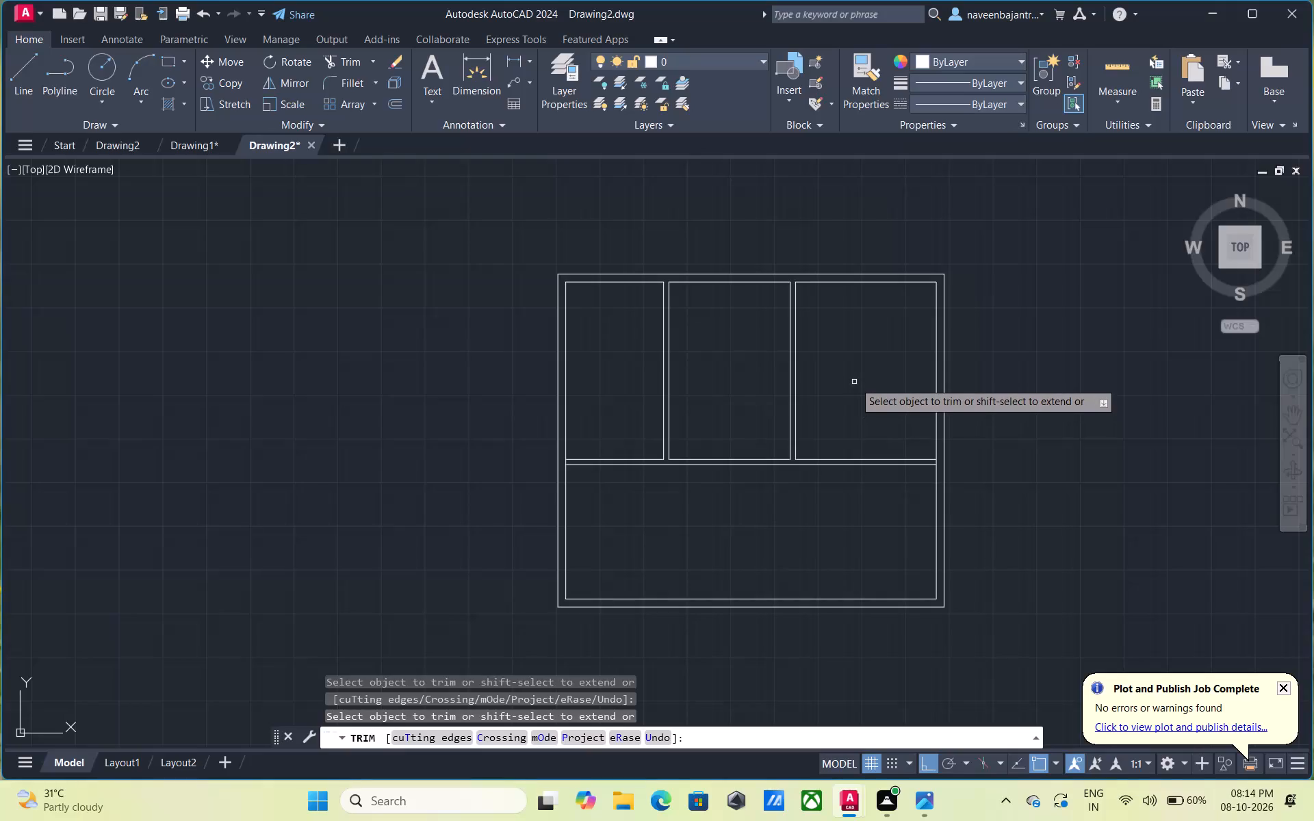
middle_drag(854, 382, 838, 406)
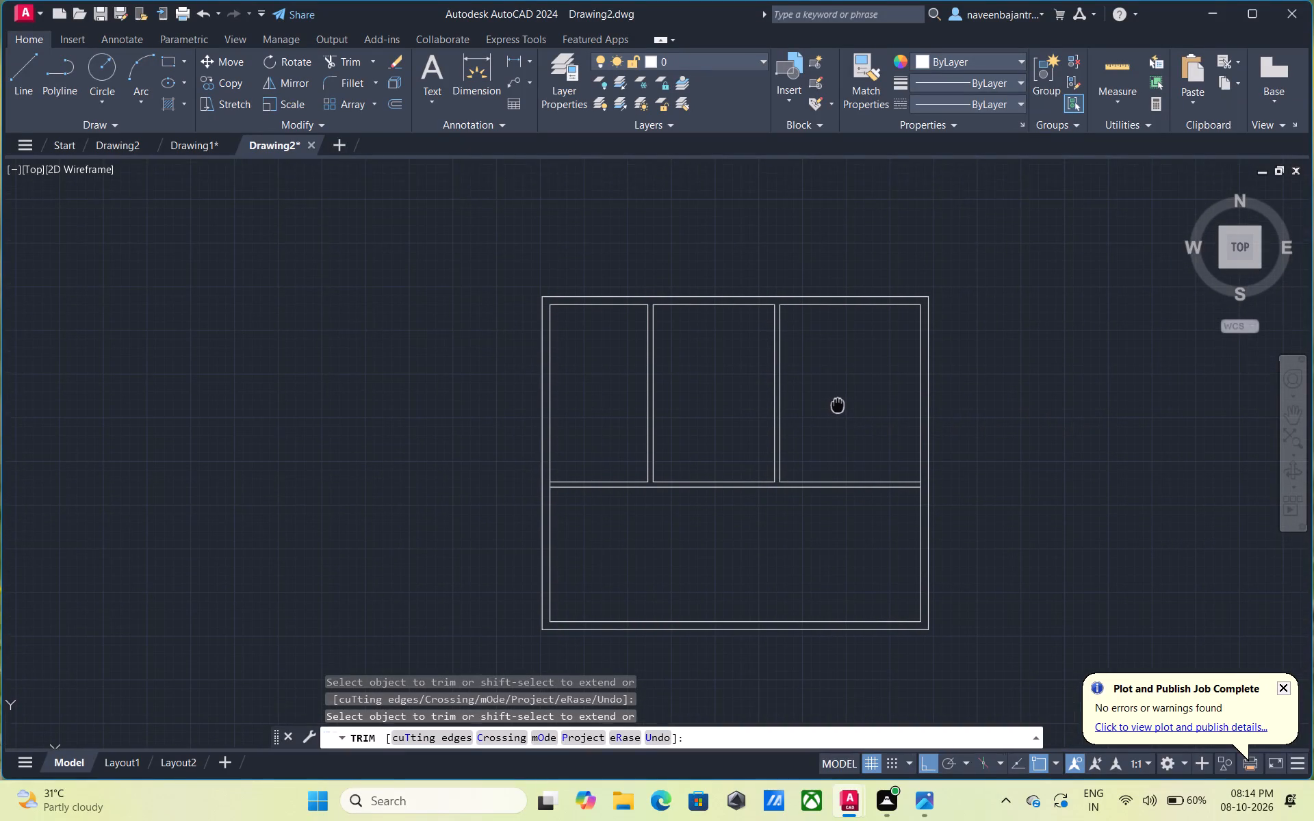
middle_drag(838, 406, 838, 406)
middle_click(838, 406)
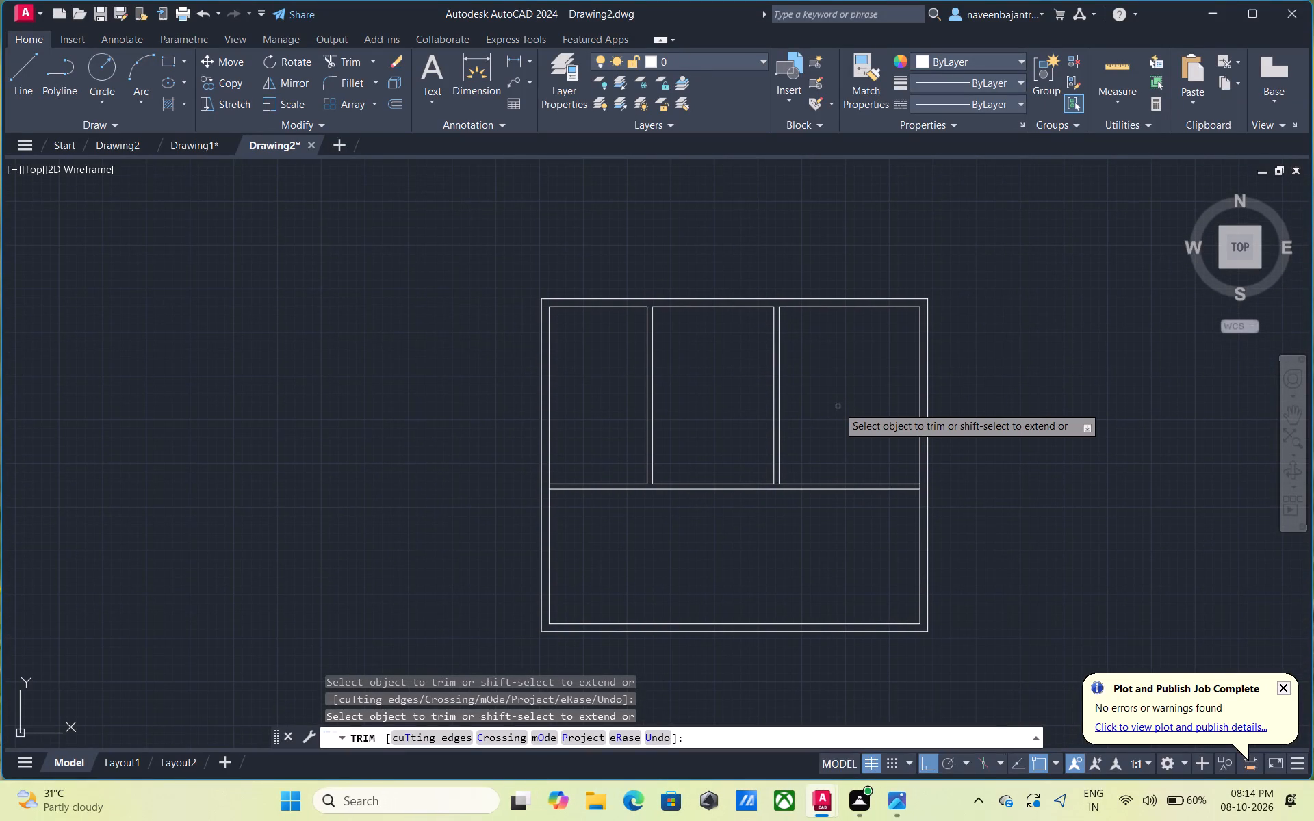
key(Escape)
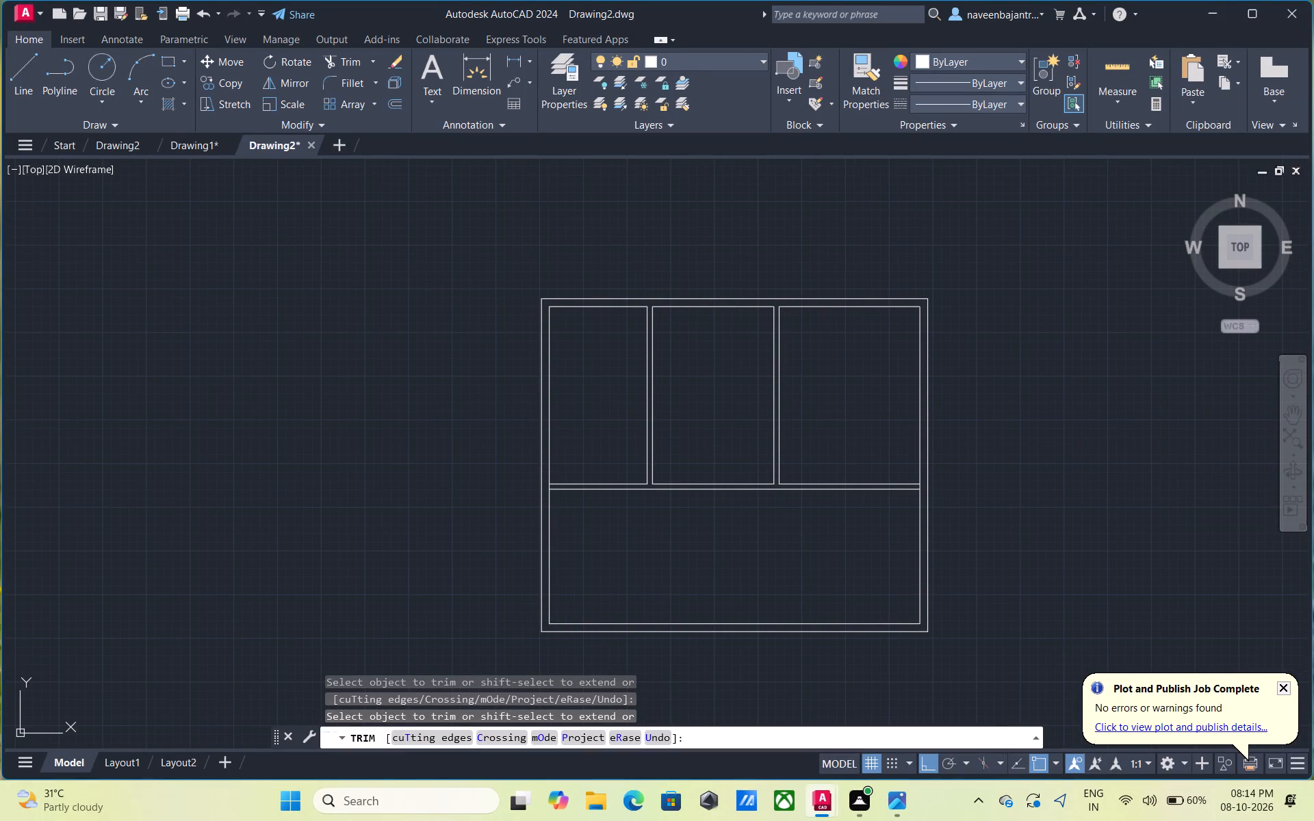
Draw a horizontal line from the midpoint of the right partition's left face leftward, extending past the left partition.
text(l)
key(space)
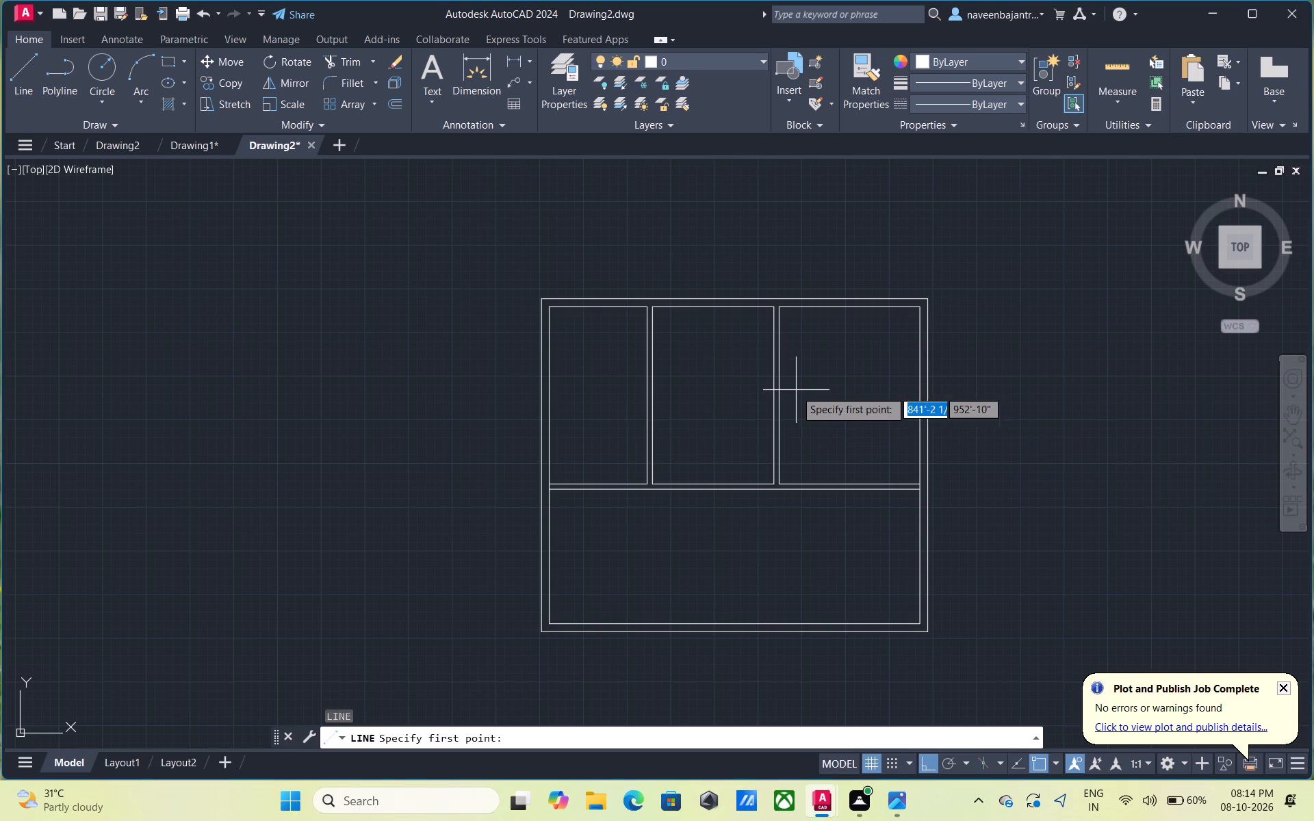
click(771, 392)
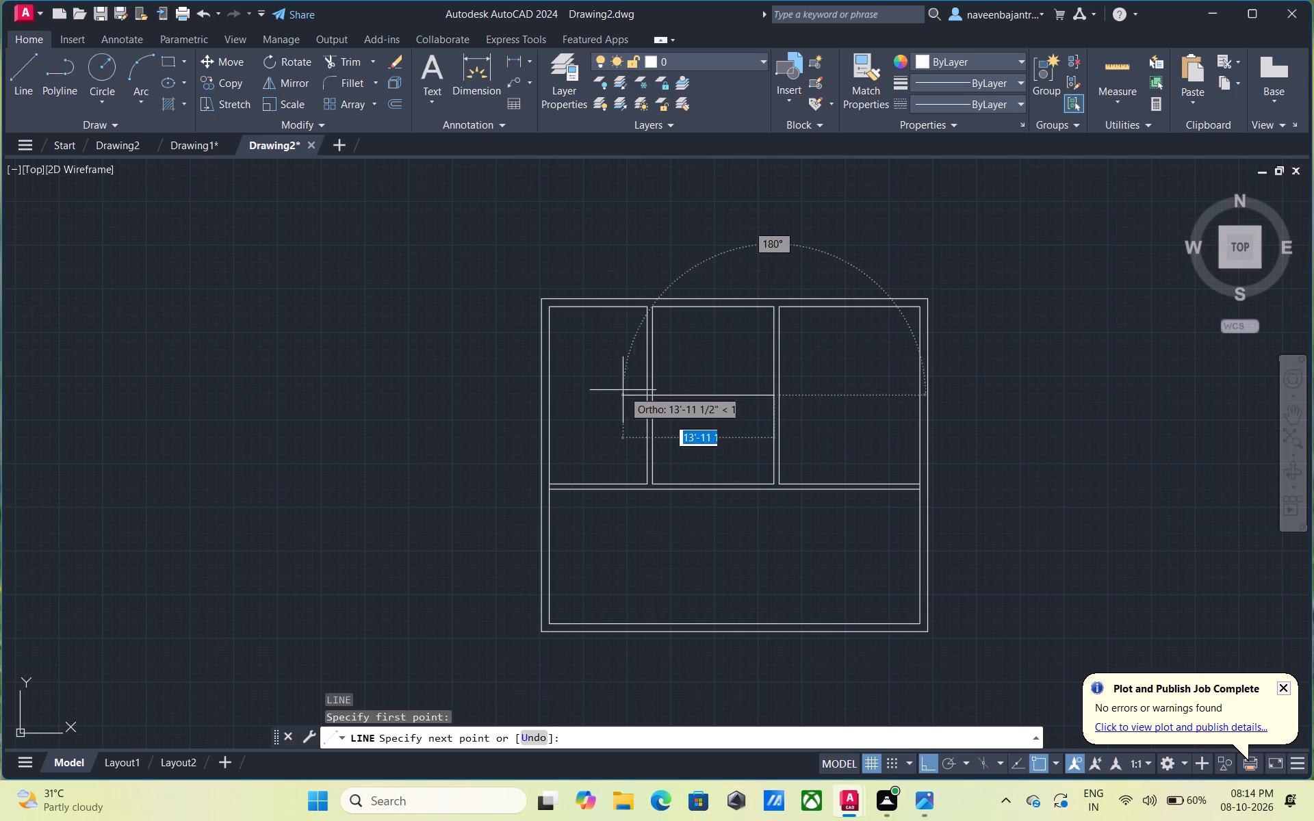
click(610, 390)
key(Escape)
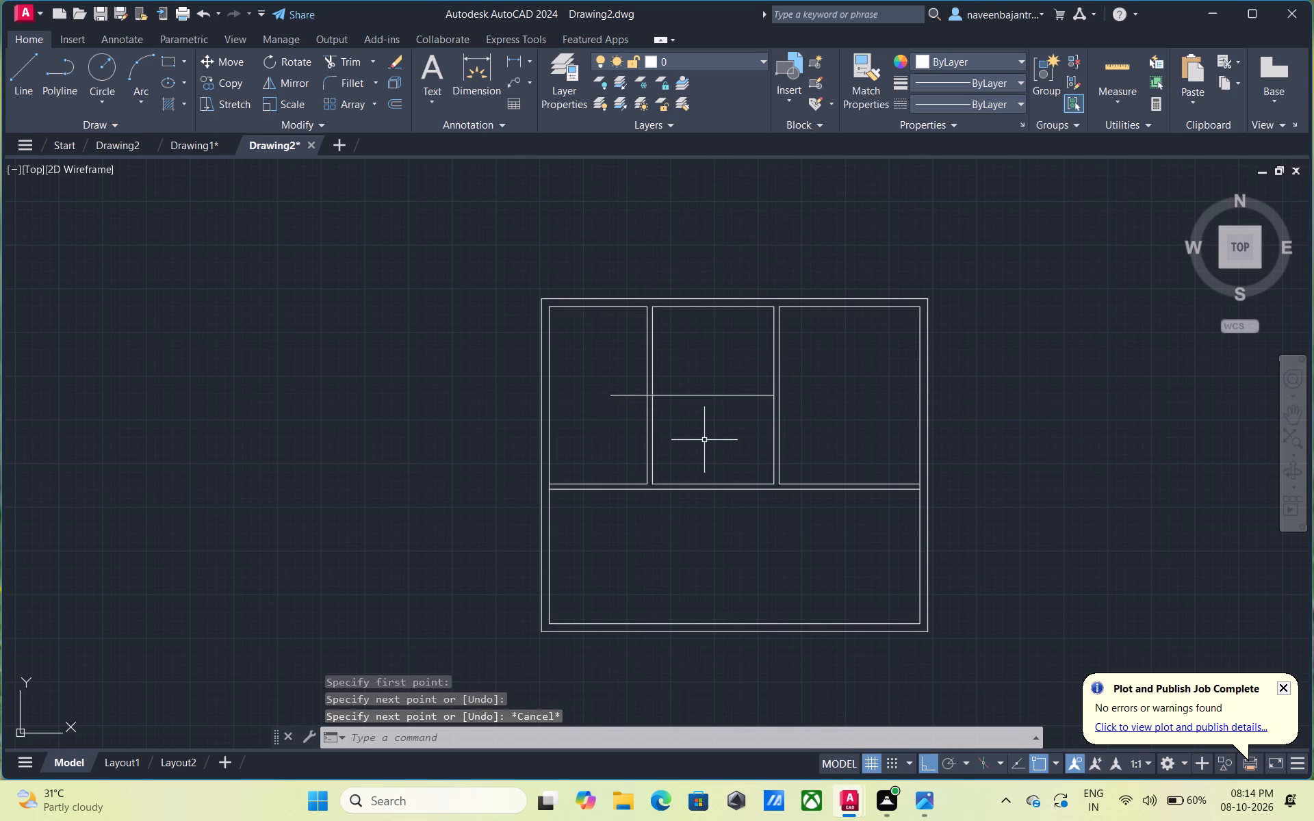
Offset the horizontal line across the middle room 3" upward.
scroll(706, 440, up, 1)
key(Escape)
text(o)
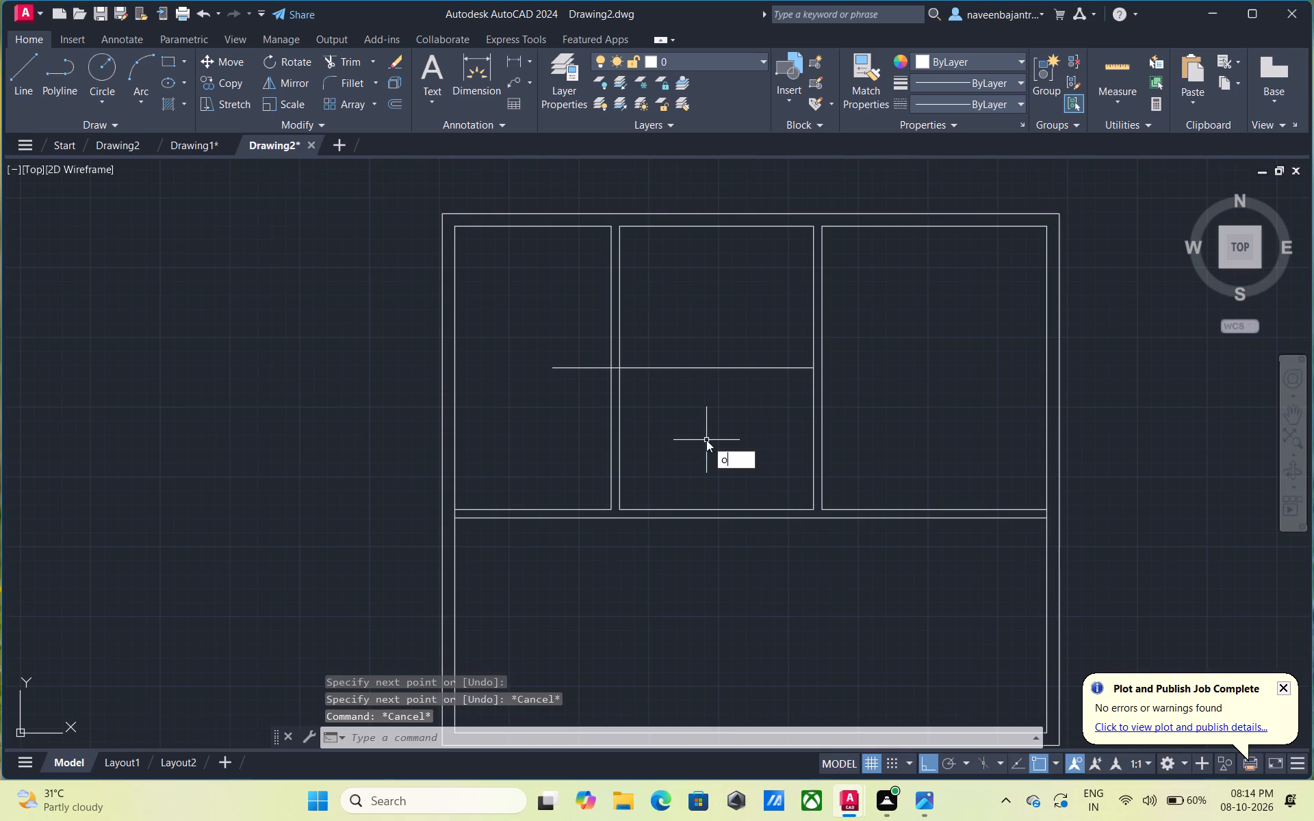
key(space)
key(space)
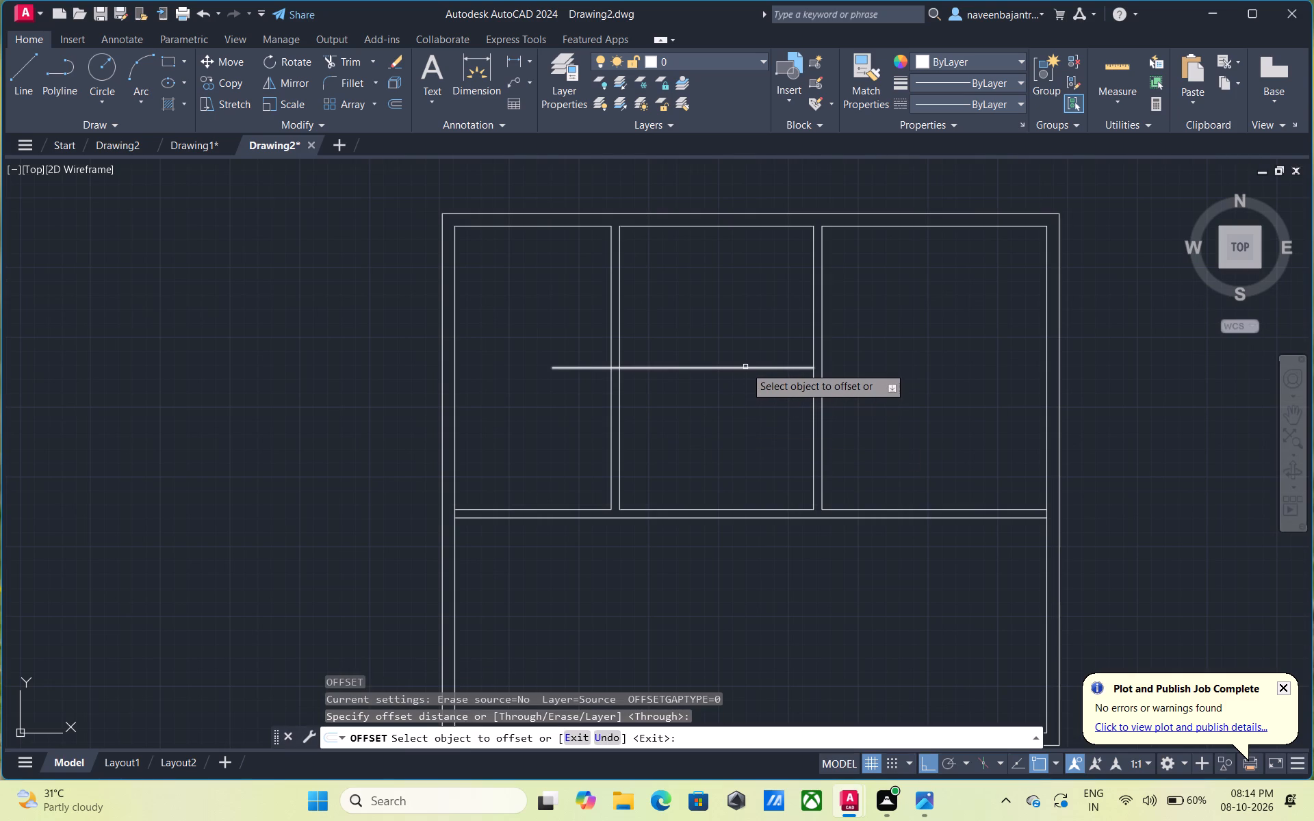
click(746, 367)
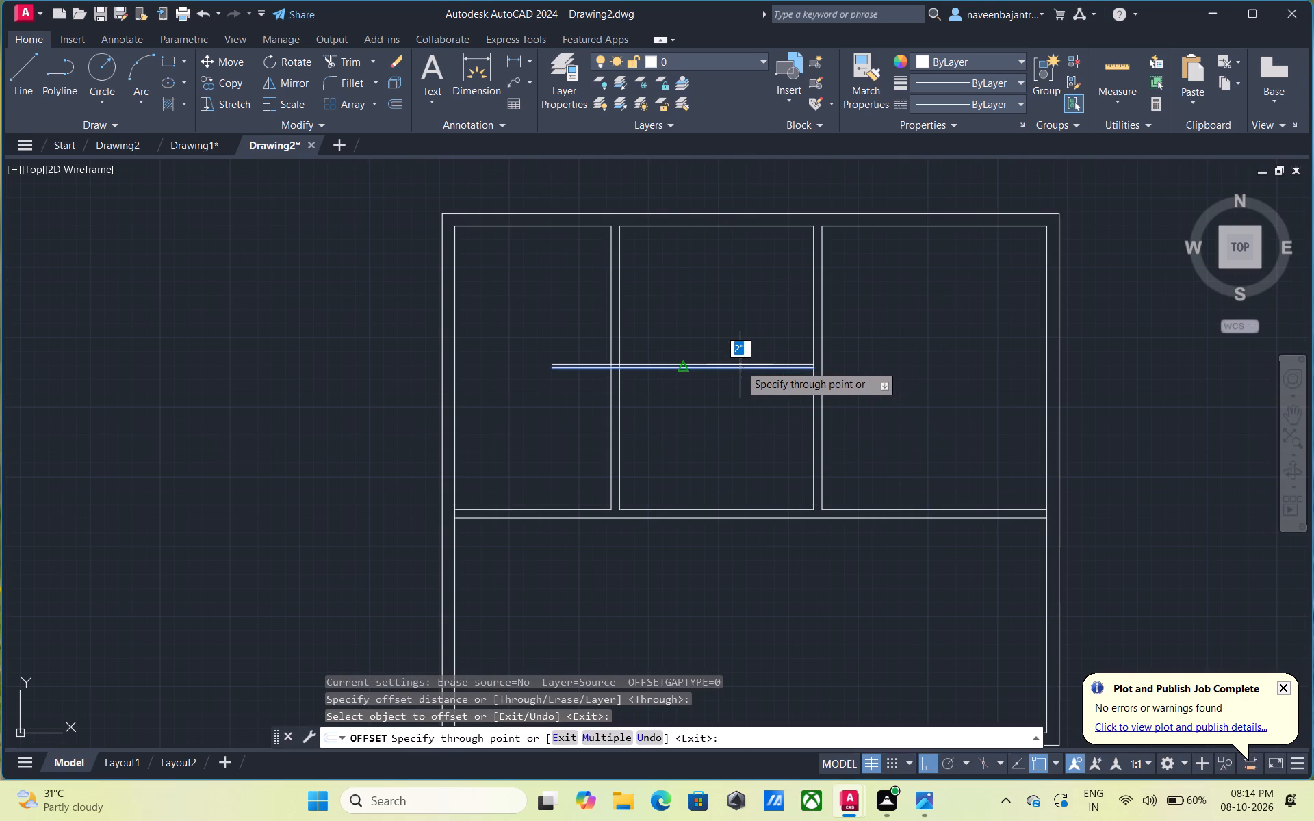
key(3)
key(shift+quotedbl)
key(Return)
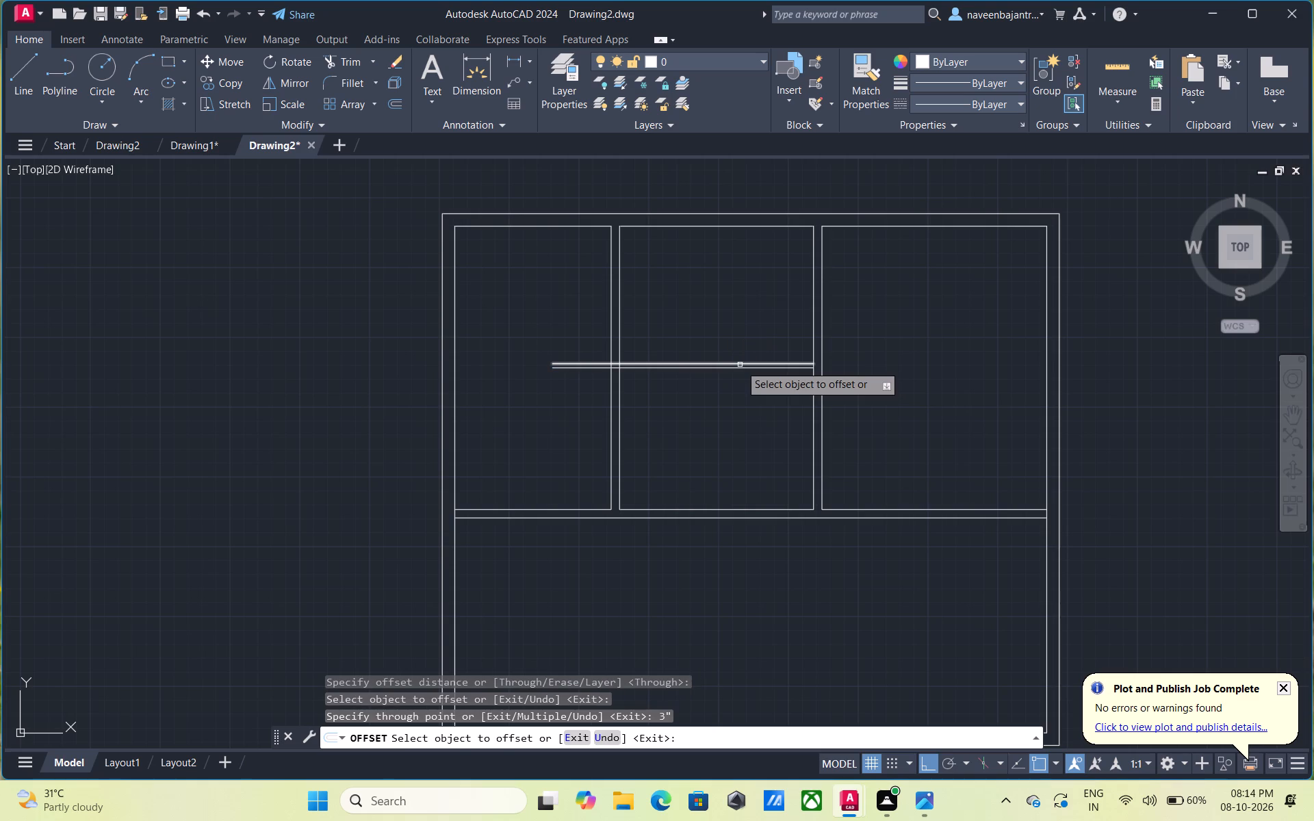
Offset the original horizontal line across the middle room 3" downward.
scroll(790, 369, up, 1)
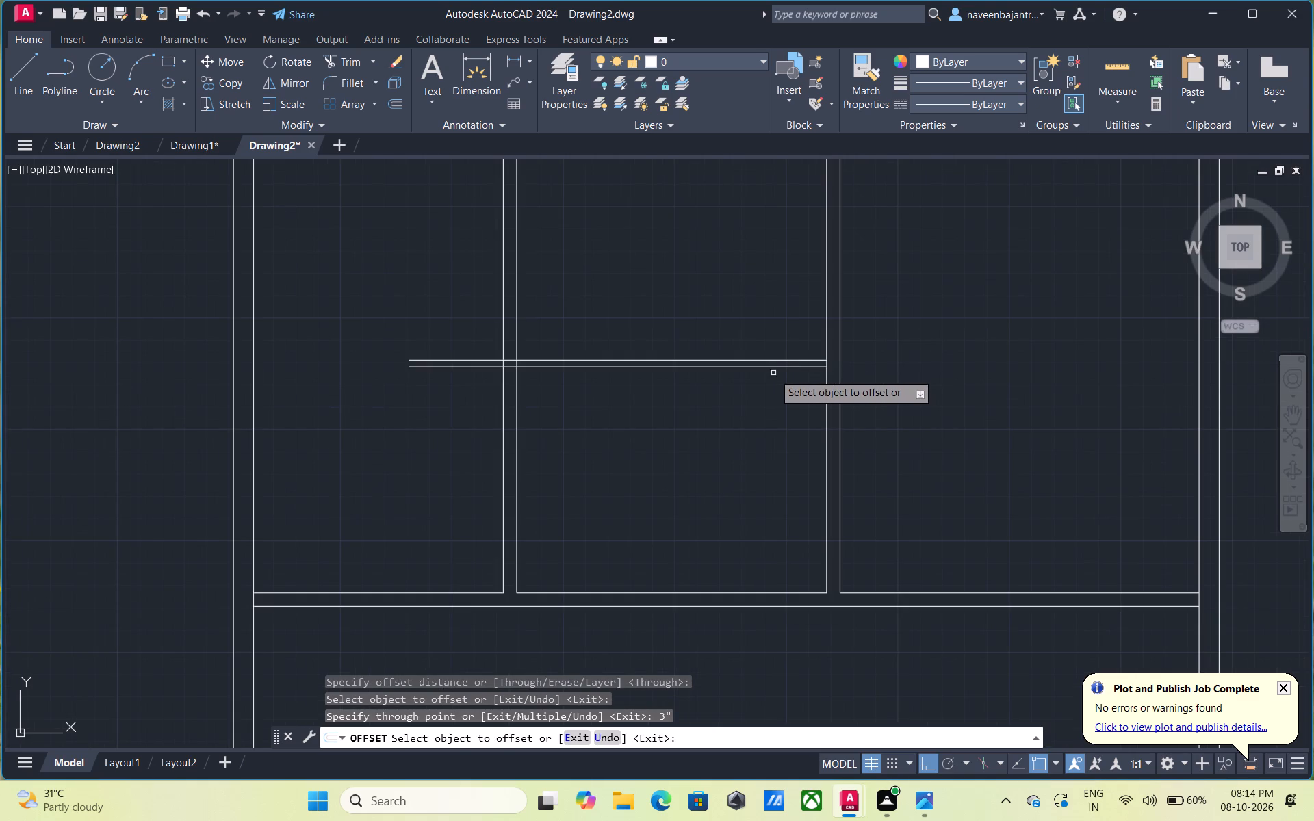
click(776, 367)
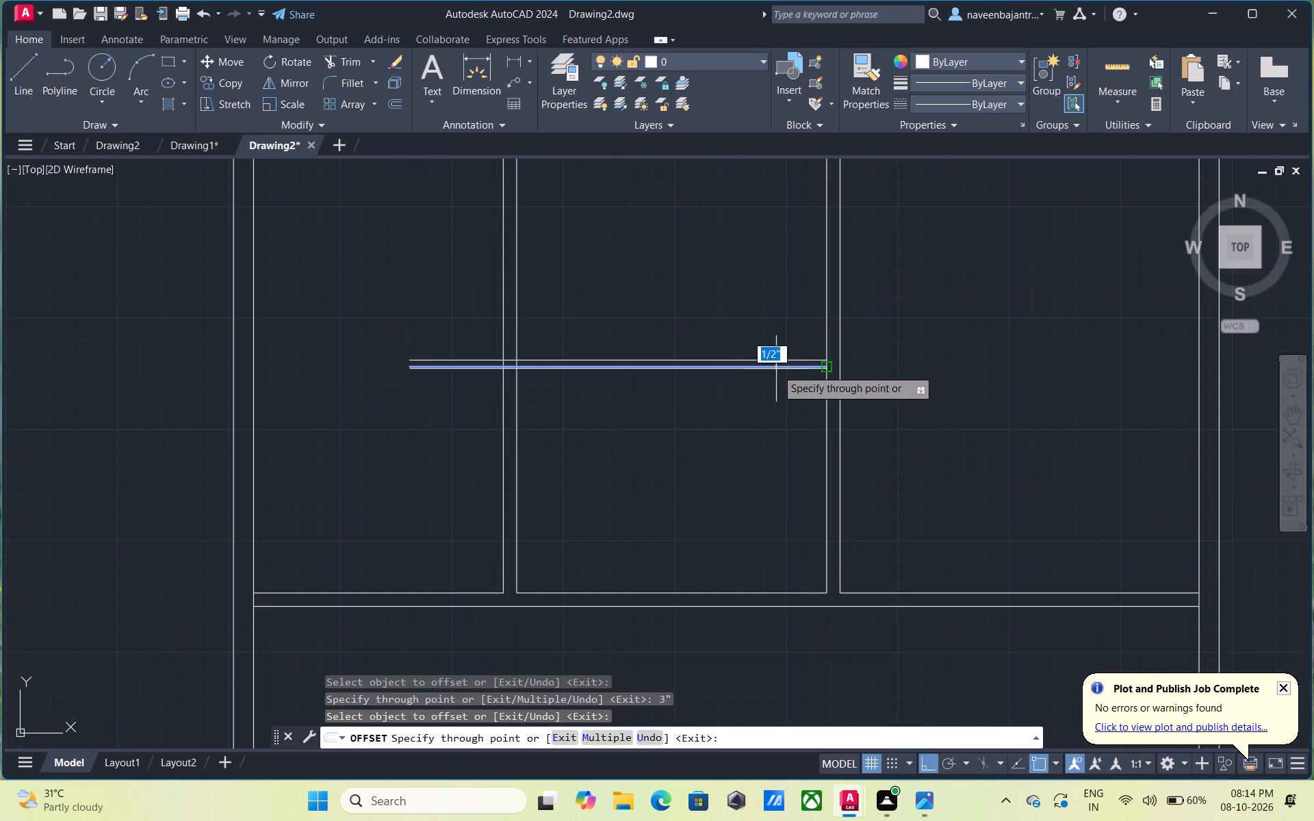
text(3")
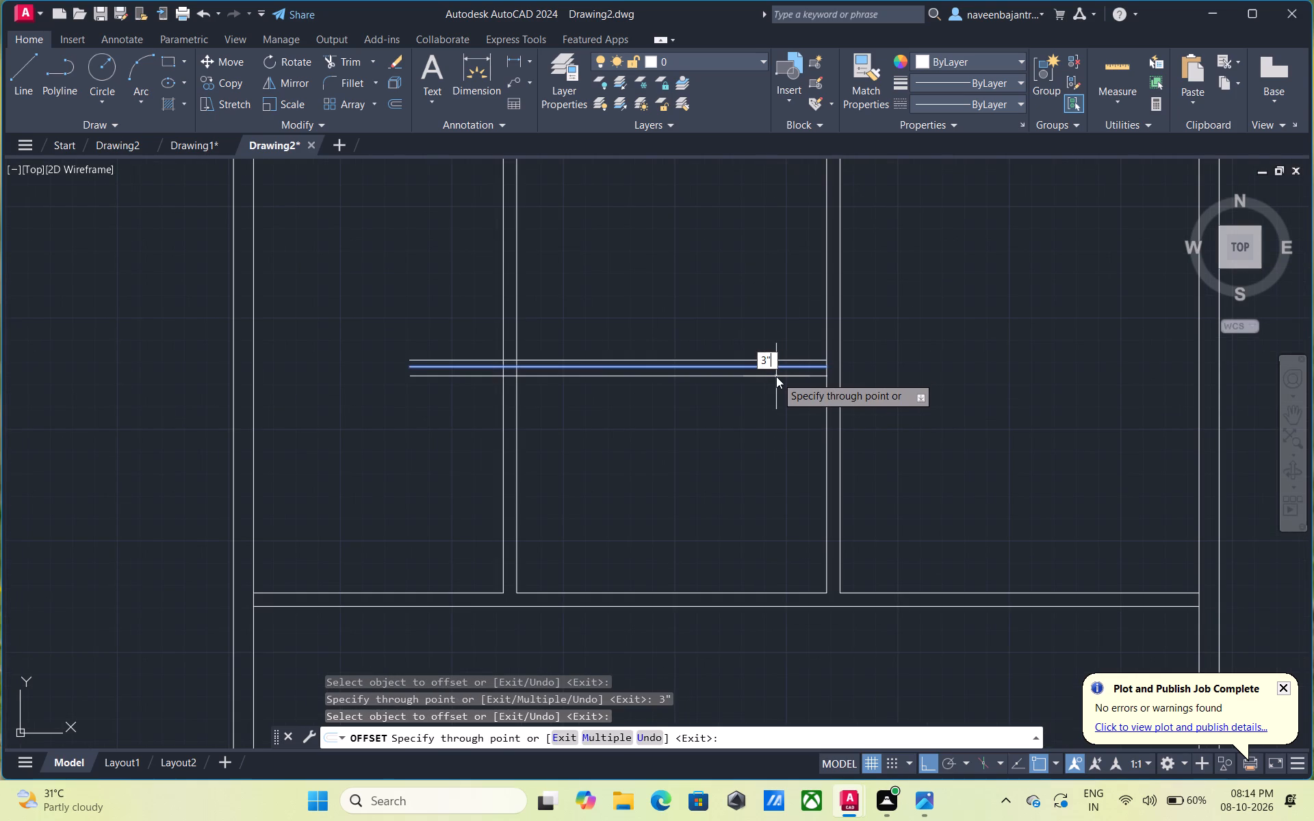
key(Return)
key(Escape)
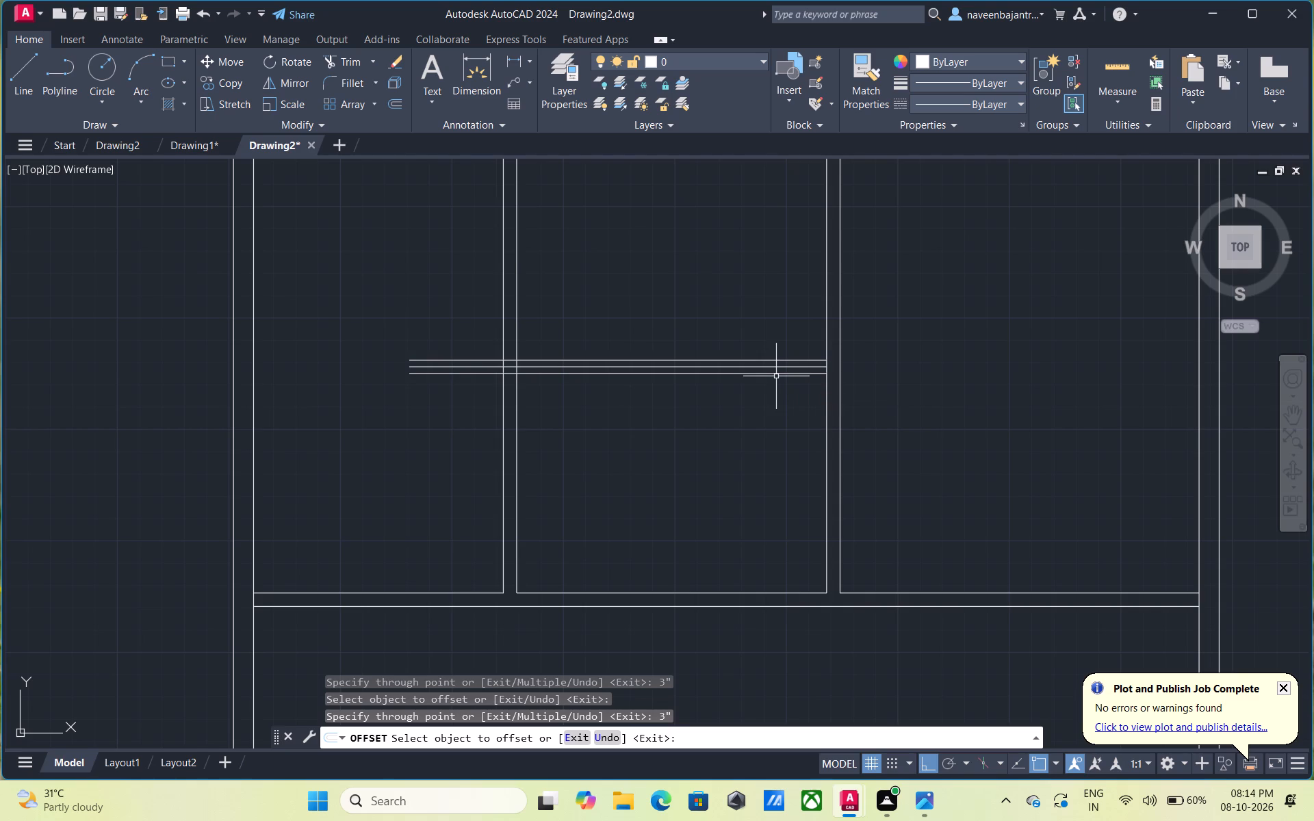
Trim the three horizontal lines' ends beyond the left partition and remove the middle guide line up to that partition's left face.
text(tr)
key(space)
key(space)
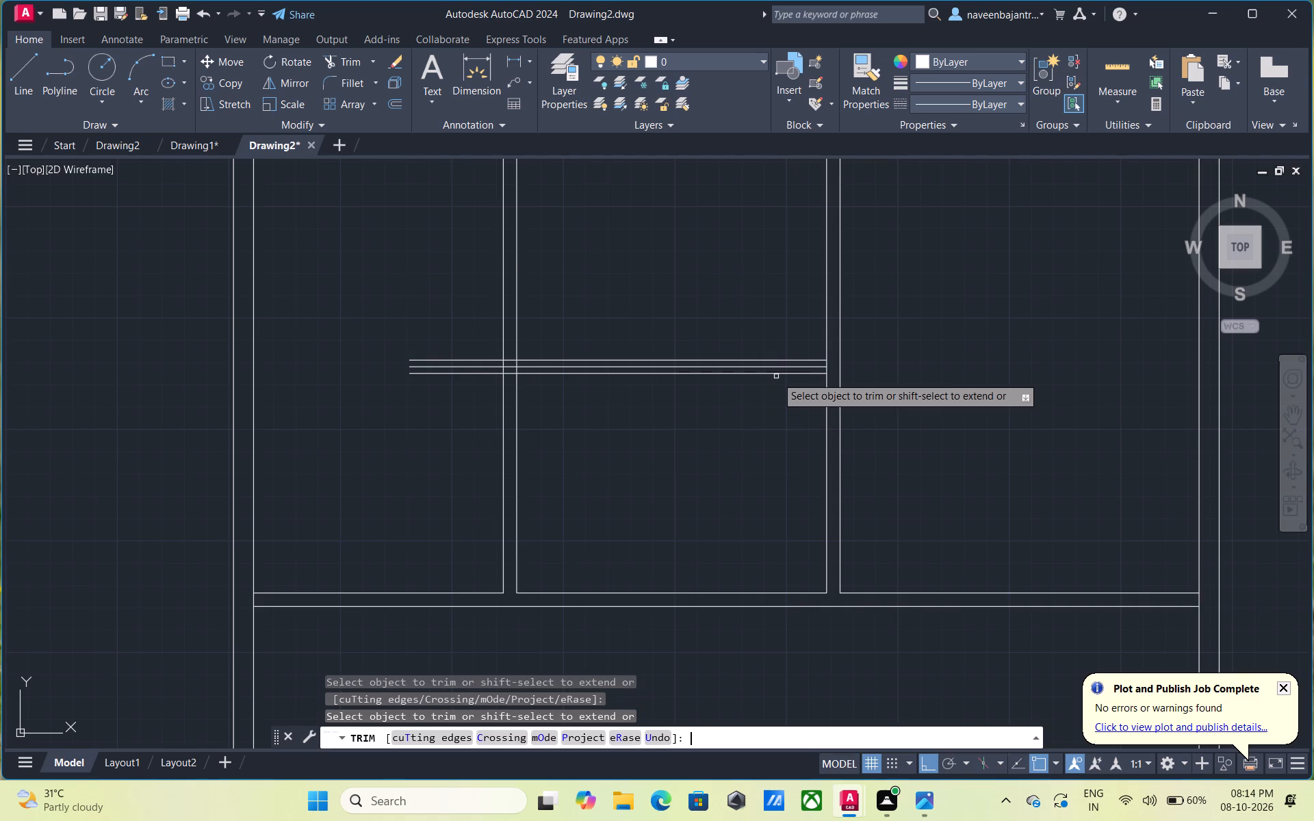
drag(479, 356, 480, 392)
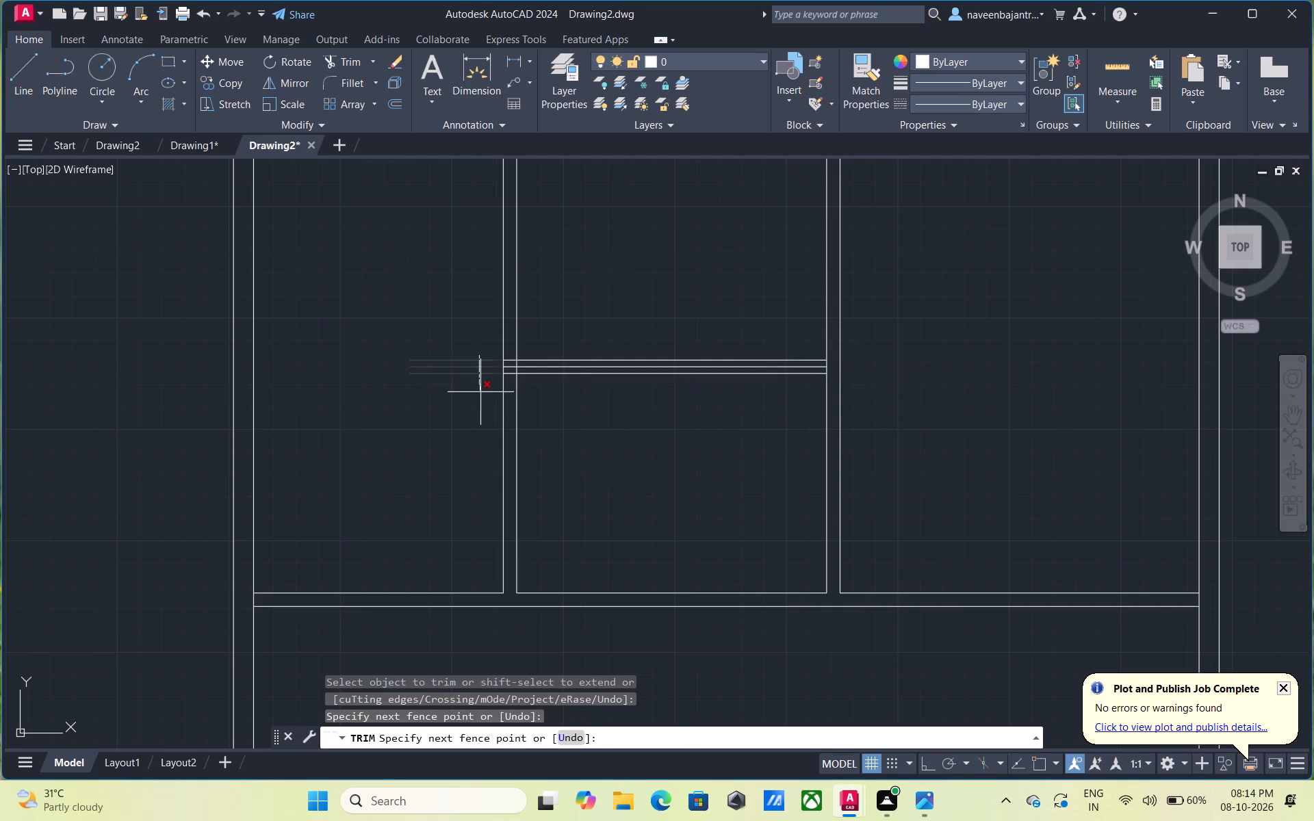
drag(480, 392, 480, 393)
scroll(504, 371, up, 3)
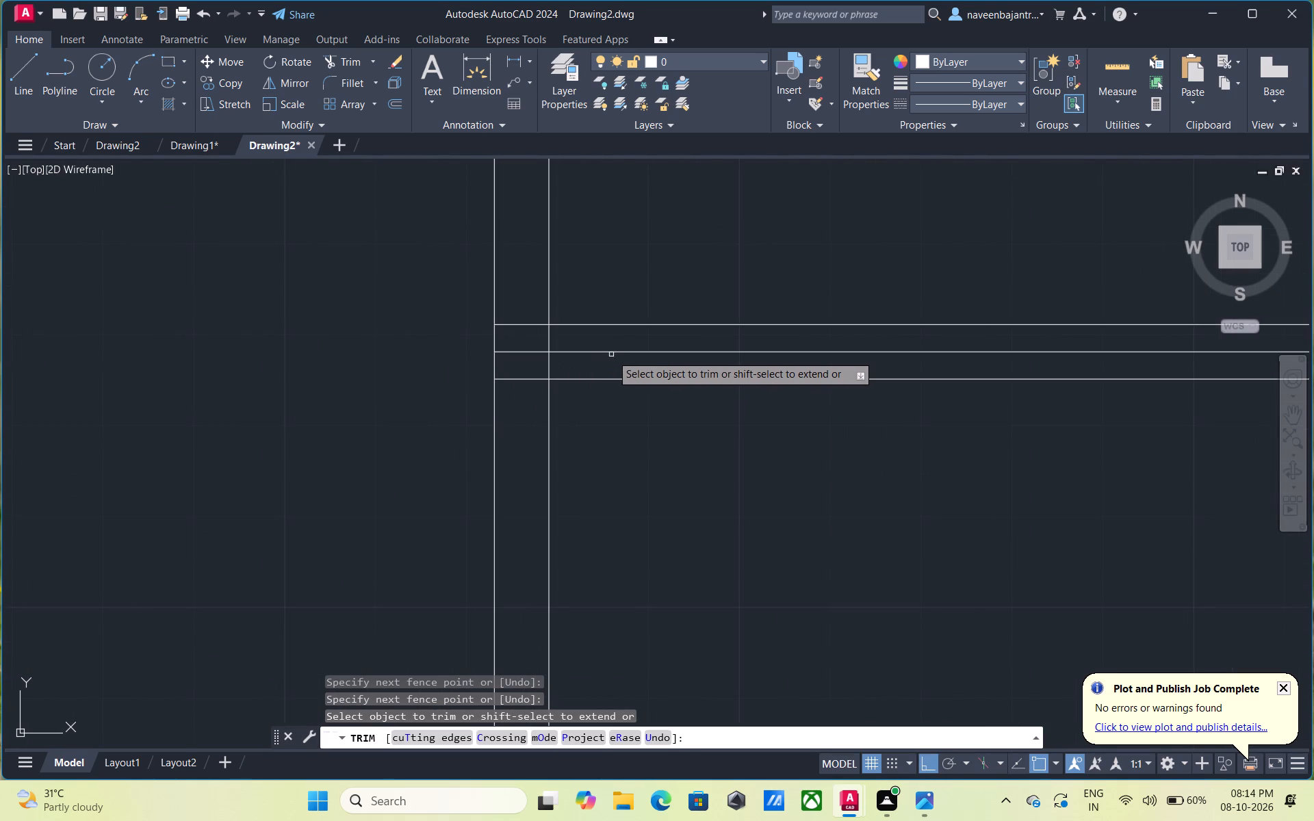
click(611, 353)
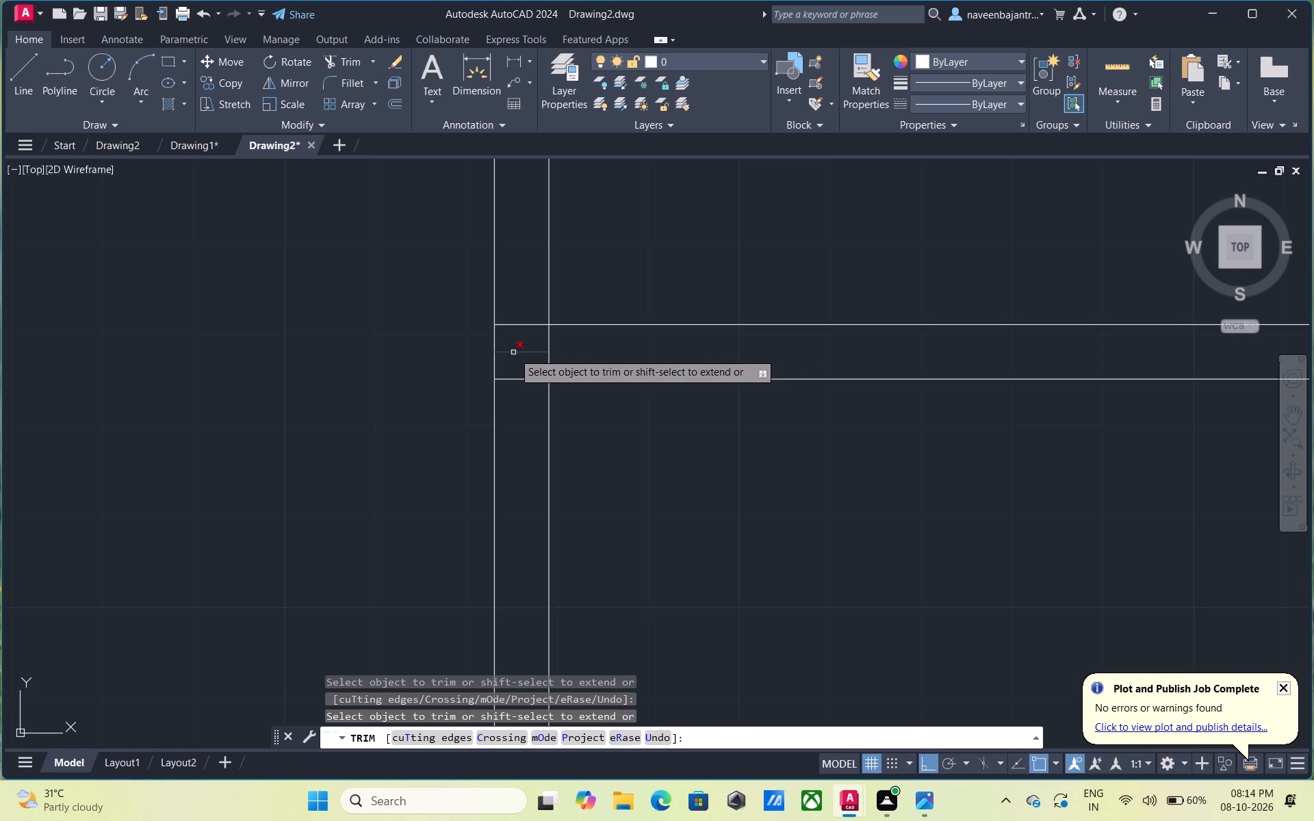
click(513, 352)
Trim the overlapping lines where the middle room's horizontal partition meets both vertical partitions, leaving open T-junctions.
scroll(555, 387, down, 2)
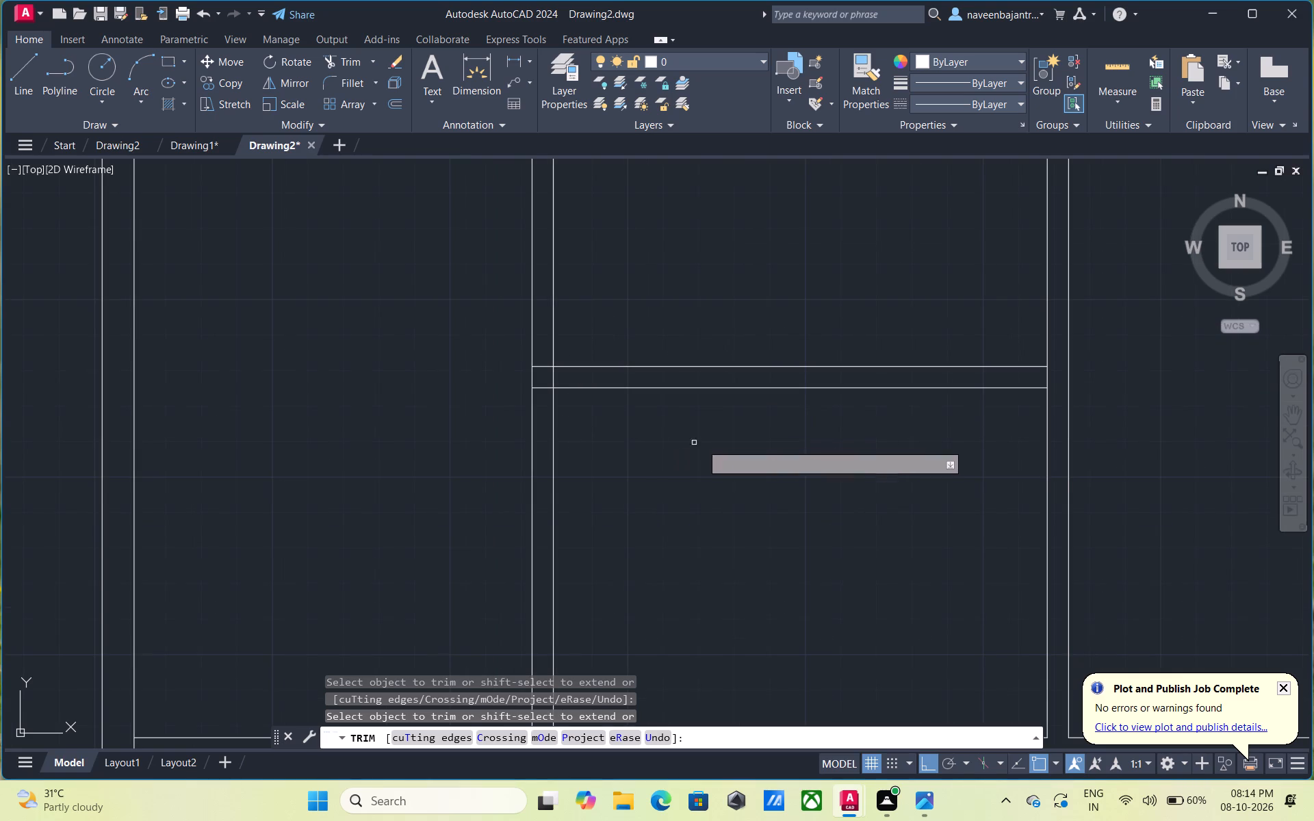
click(1046, 380)
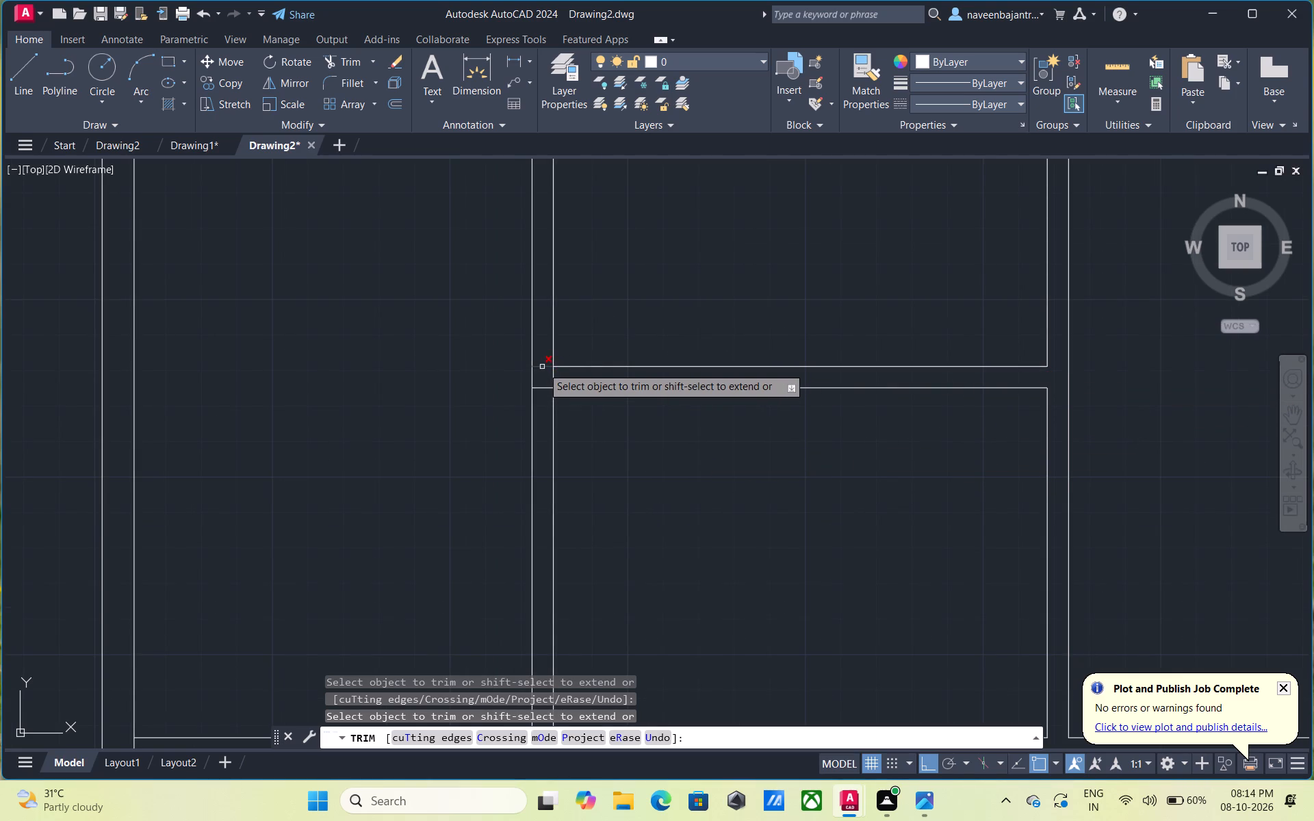
click(542, 367)
click(543, 387)
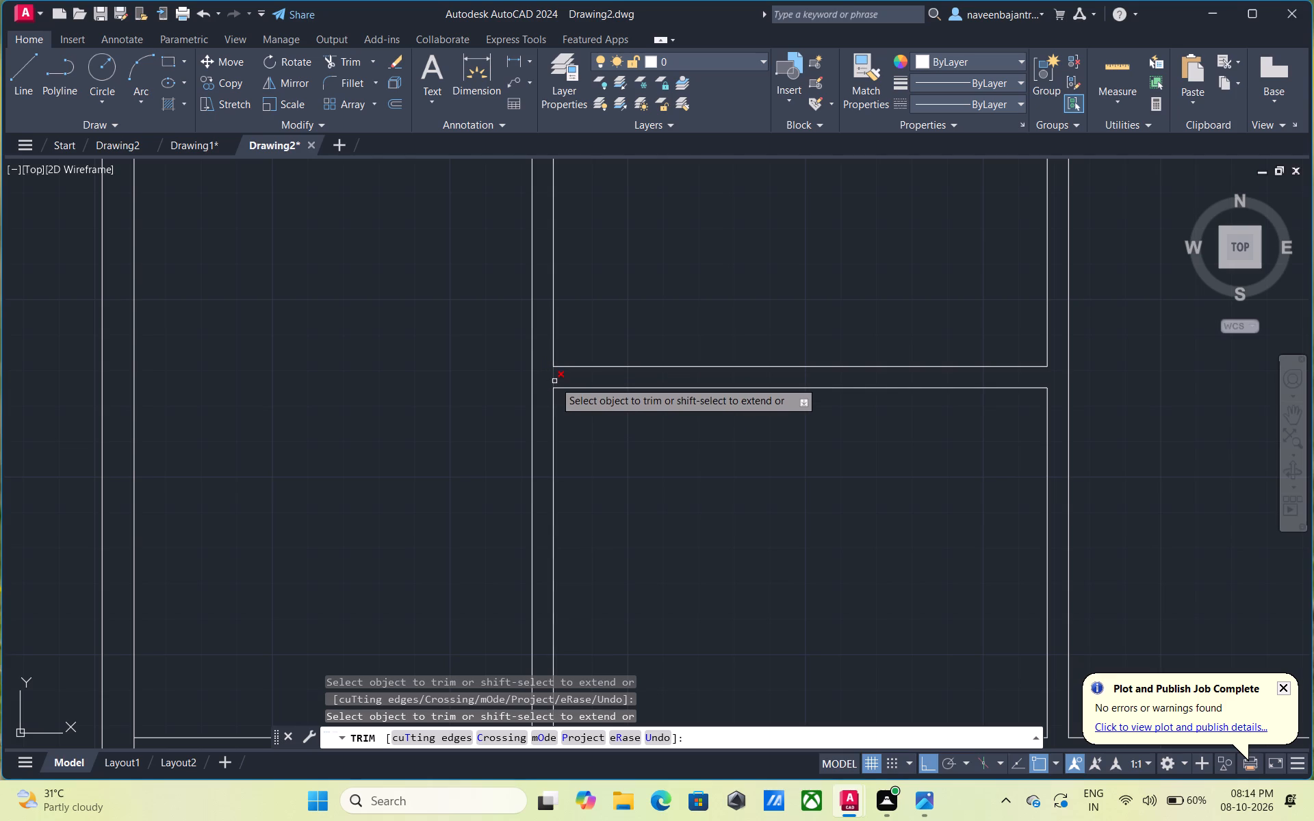
click(554, 381)
scroll(554, 403, down, 2)
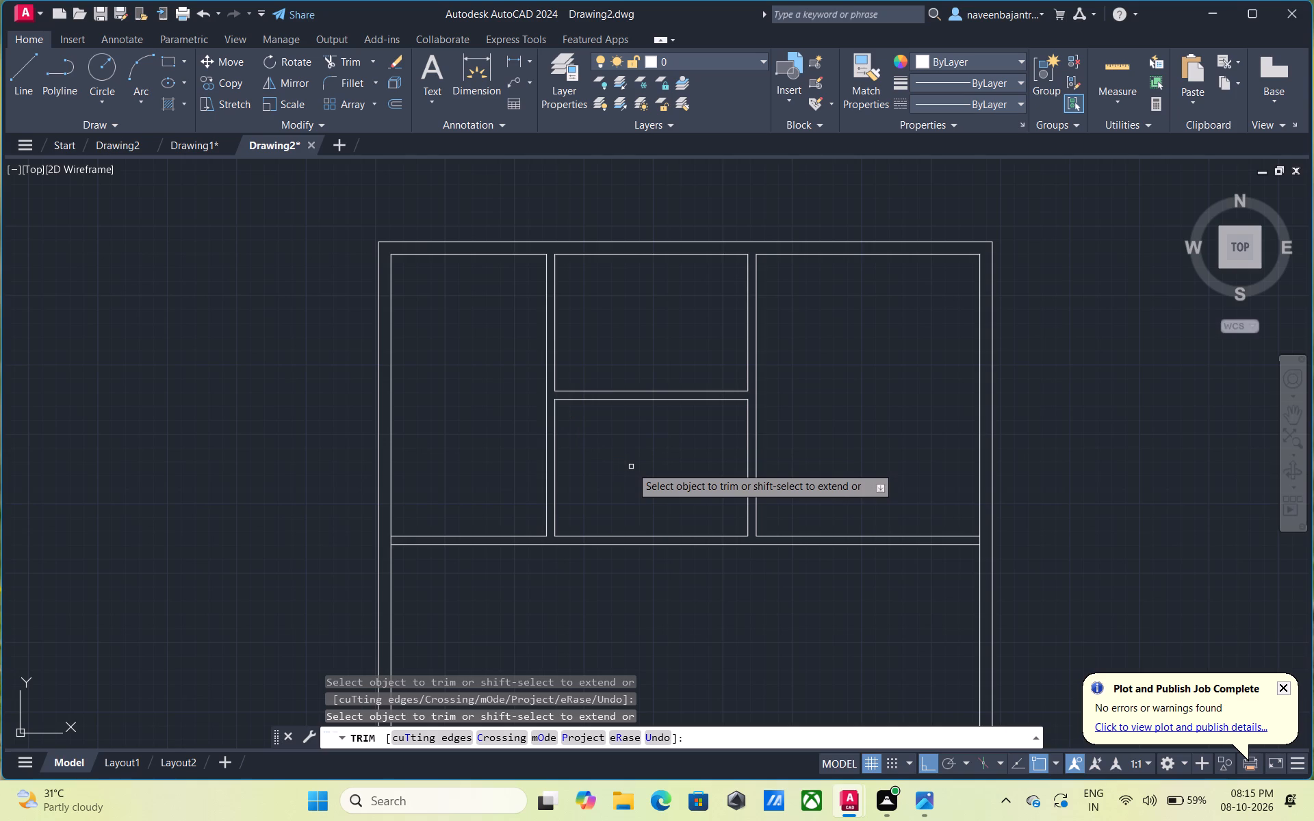
middle_drag(631, 467, 541, 392)
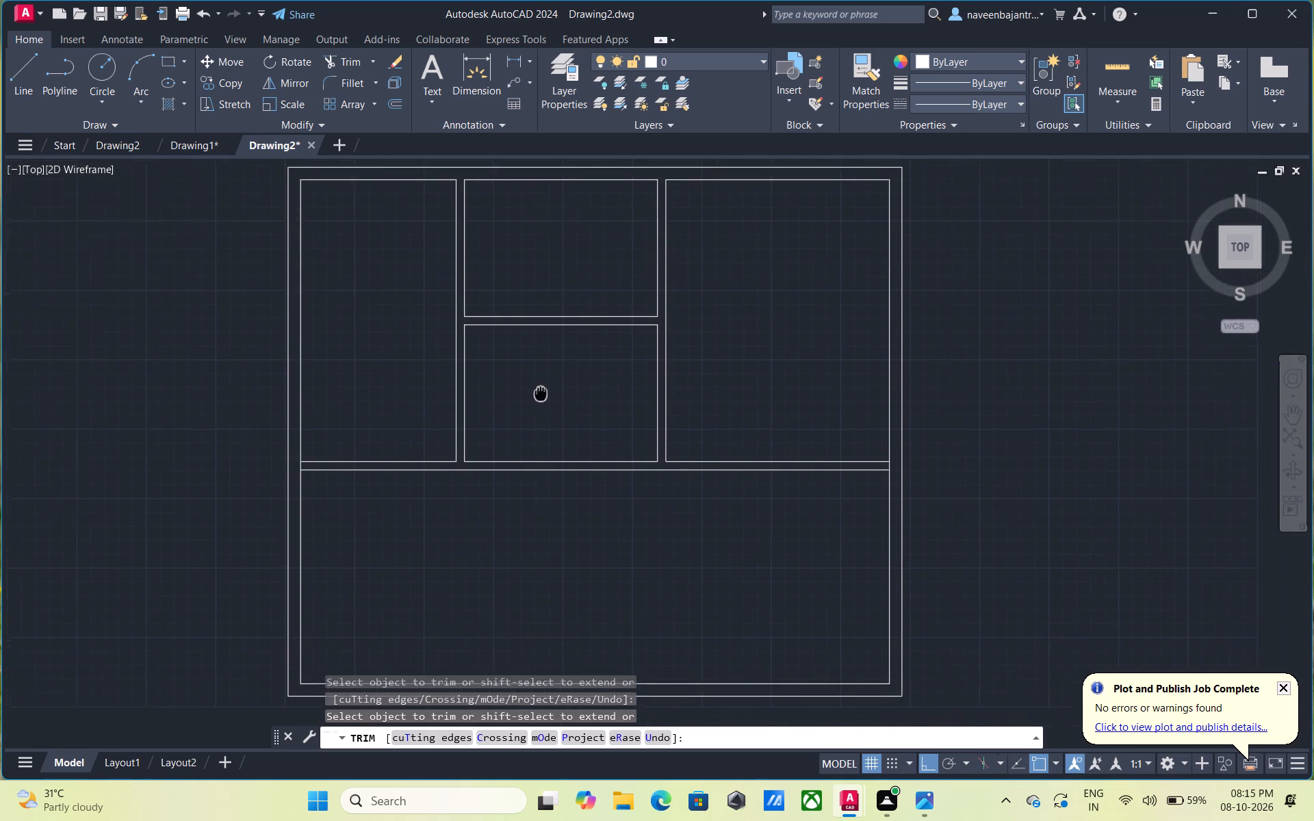
middle_drag(541, 392, 505, 358)
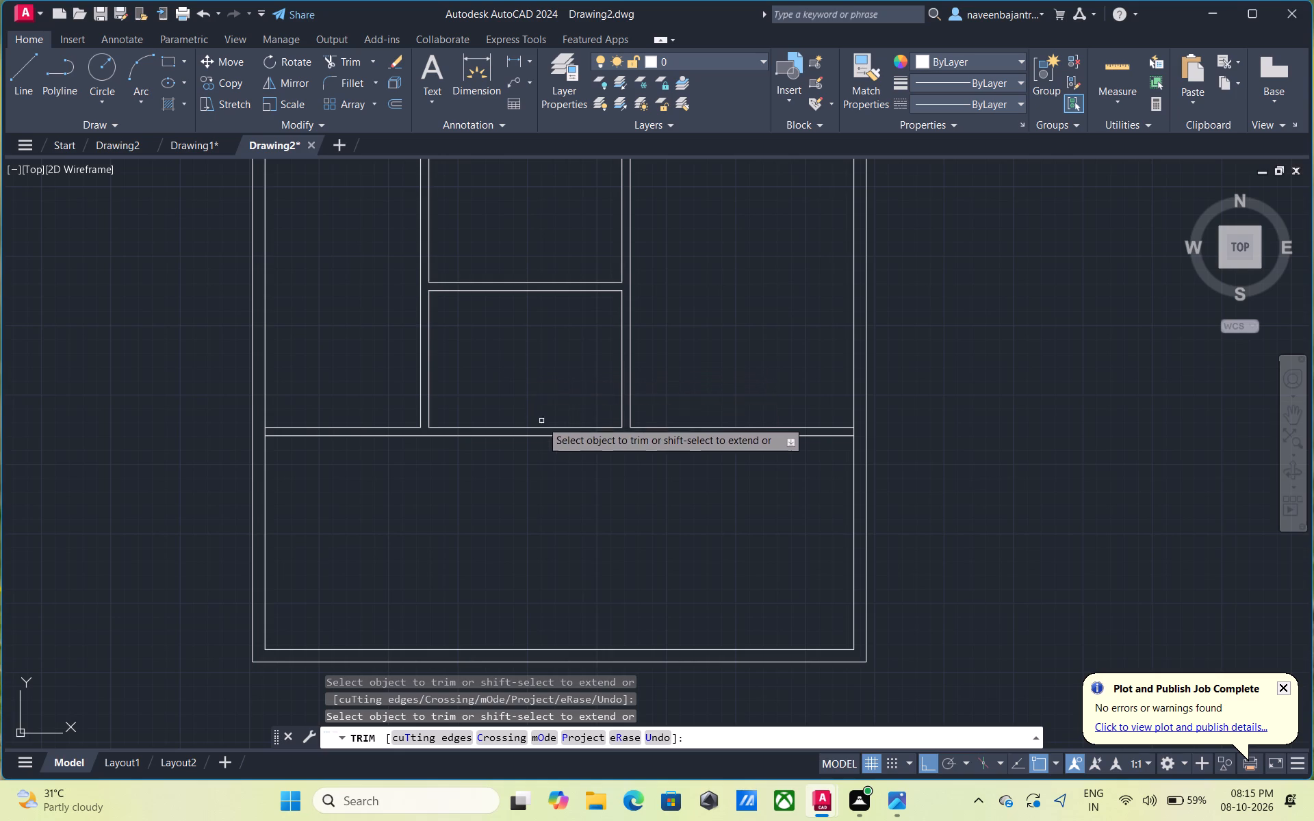
middle_drag(717, 588, 693, 540)
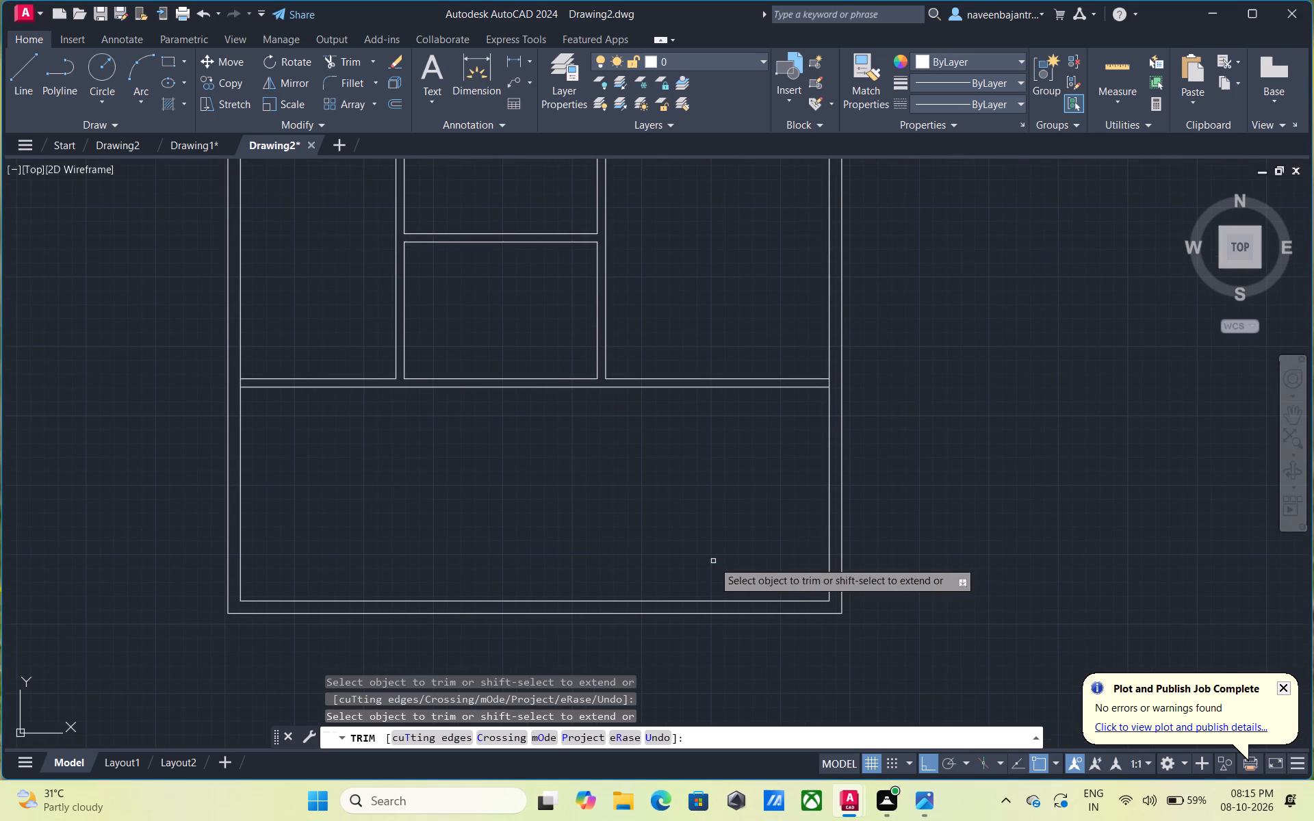
key(Escape)
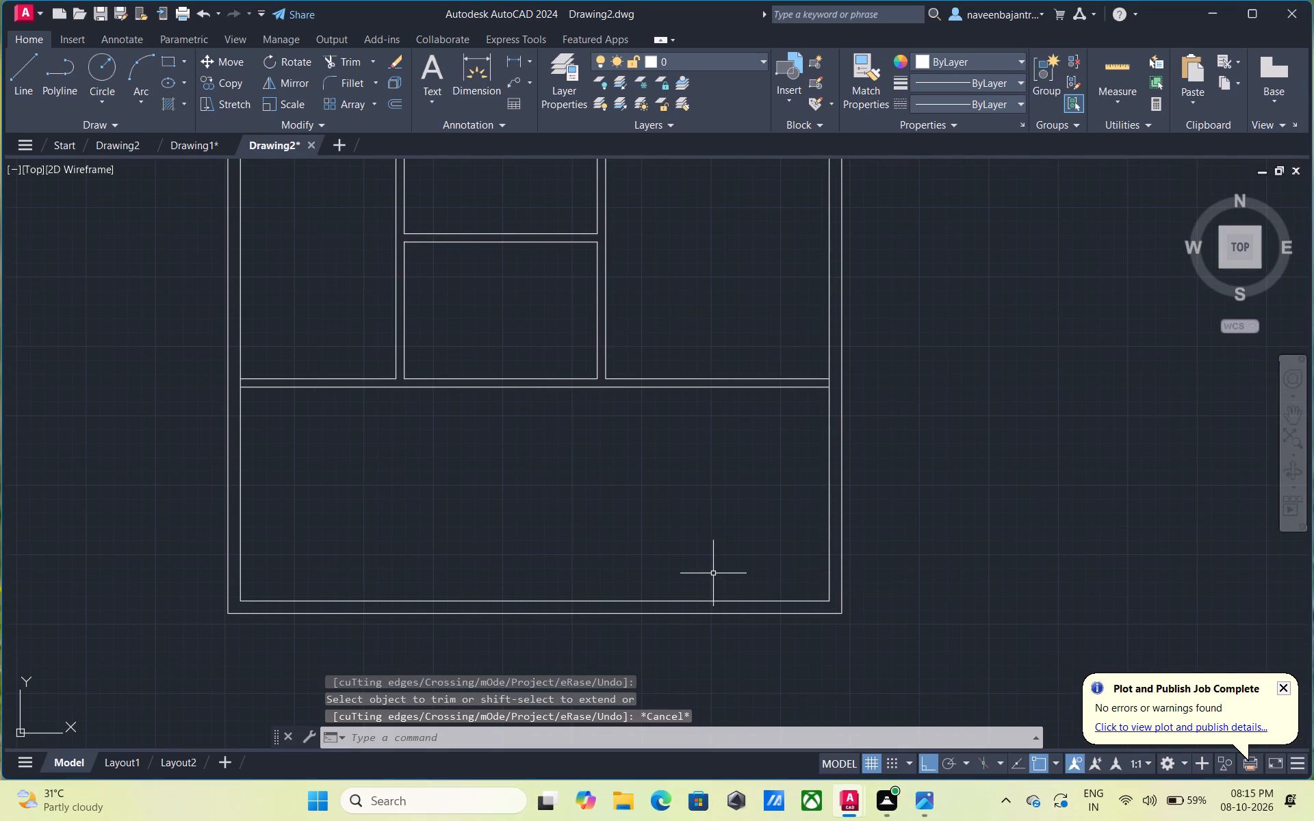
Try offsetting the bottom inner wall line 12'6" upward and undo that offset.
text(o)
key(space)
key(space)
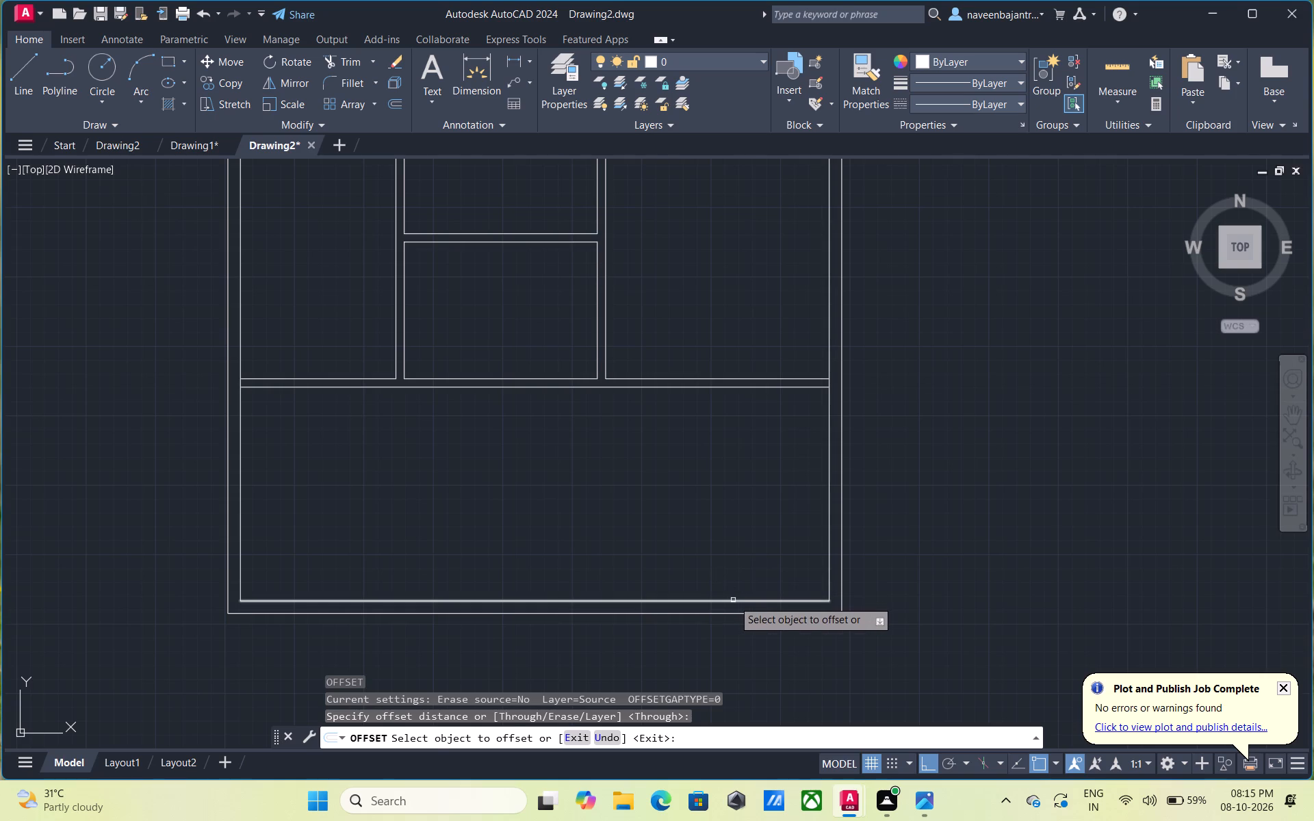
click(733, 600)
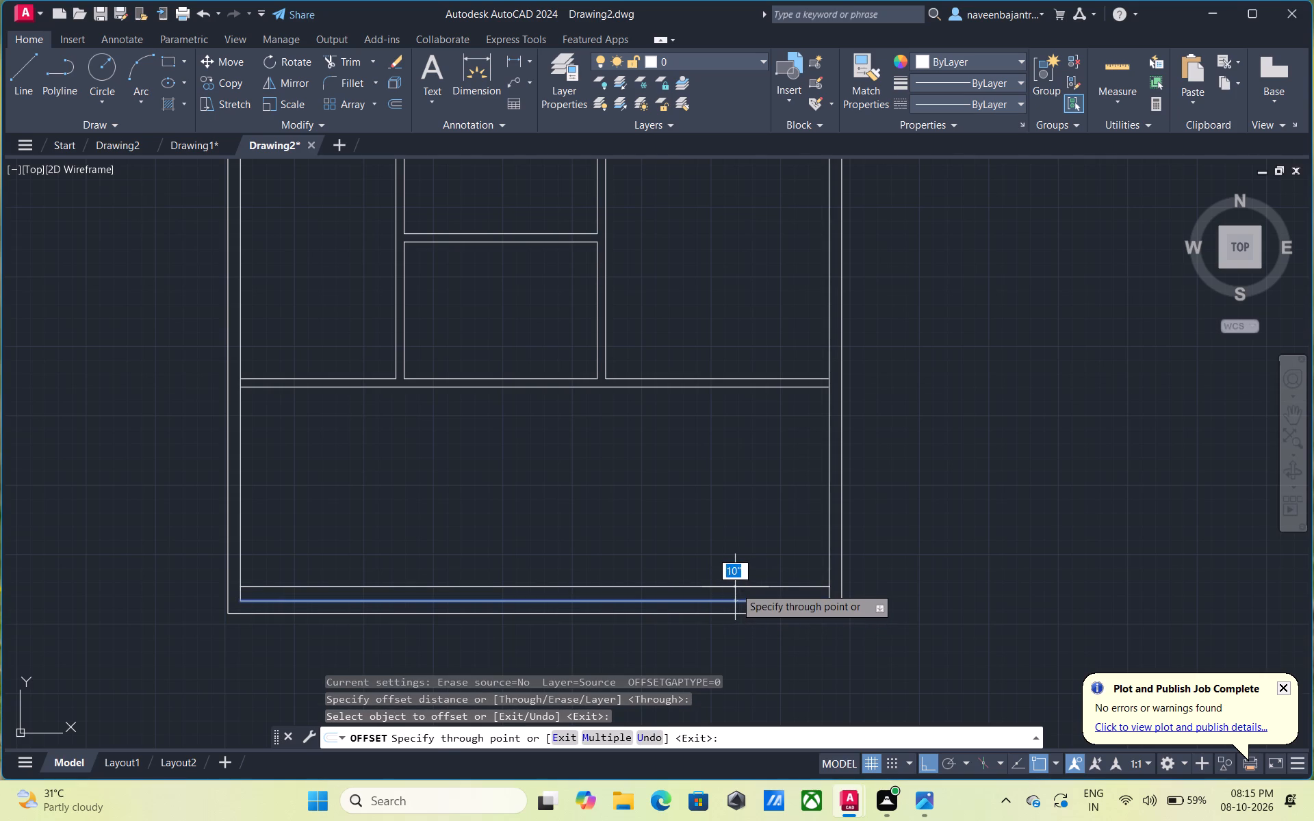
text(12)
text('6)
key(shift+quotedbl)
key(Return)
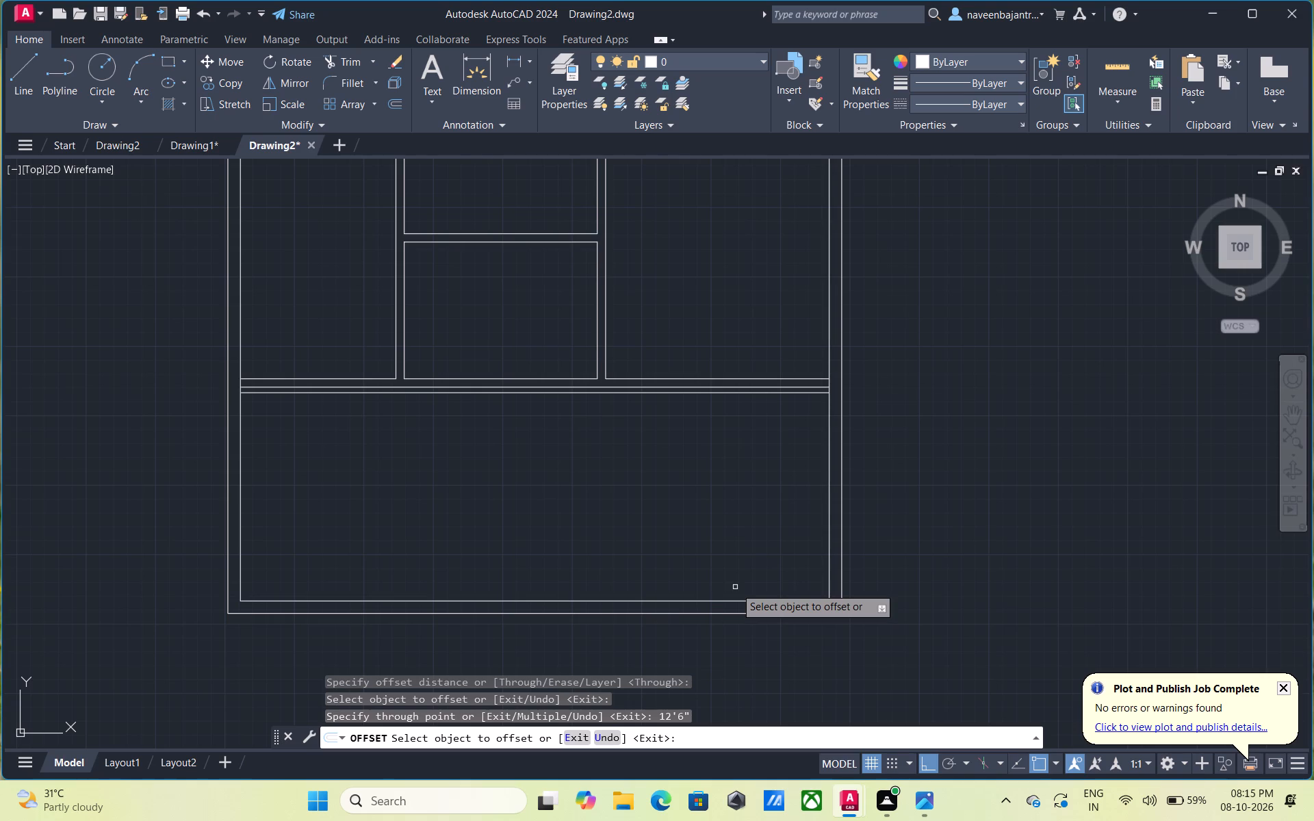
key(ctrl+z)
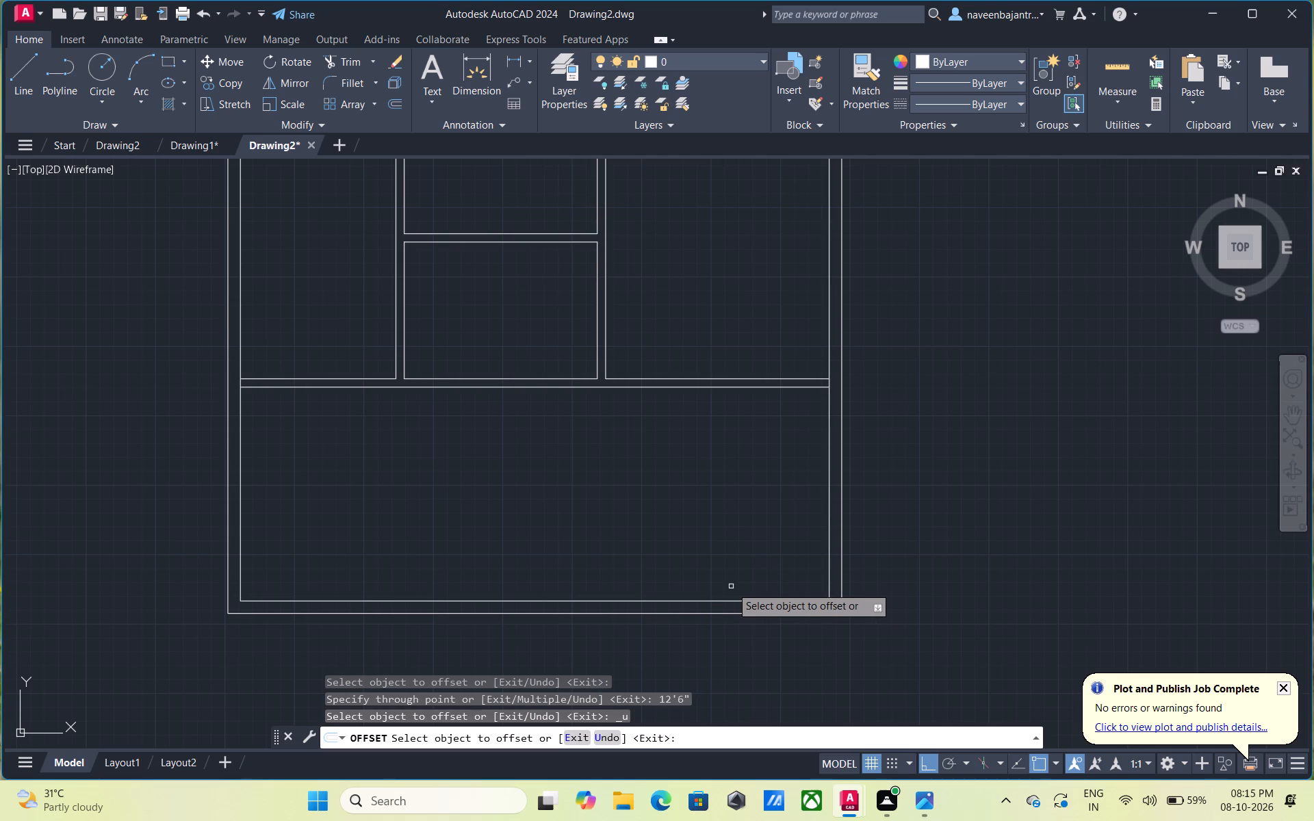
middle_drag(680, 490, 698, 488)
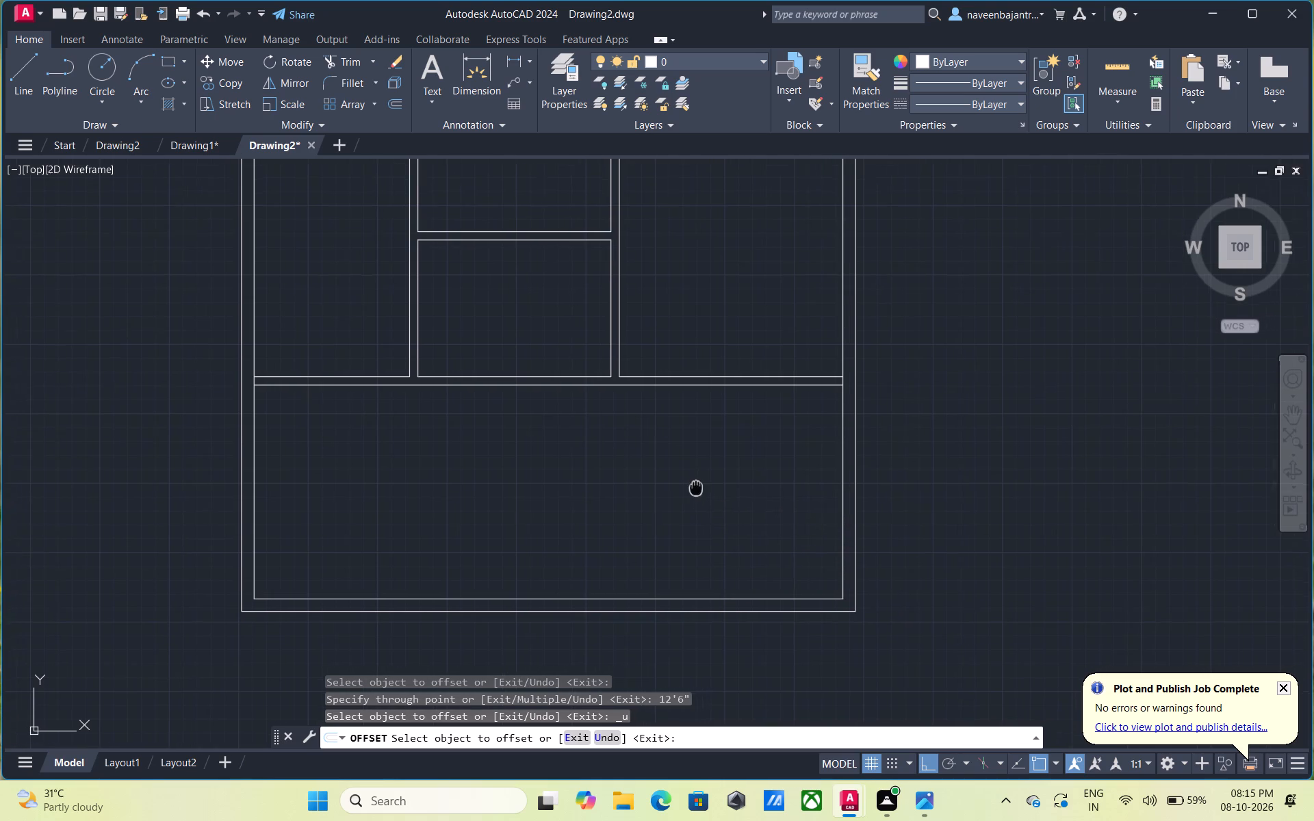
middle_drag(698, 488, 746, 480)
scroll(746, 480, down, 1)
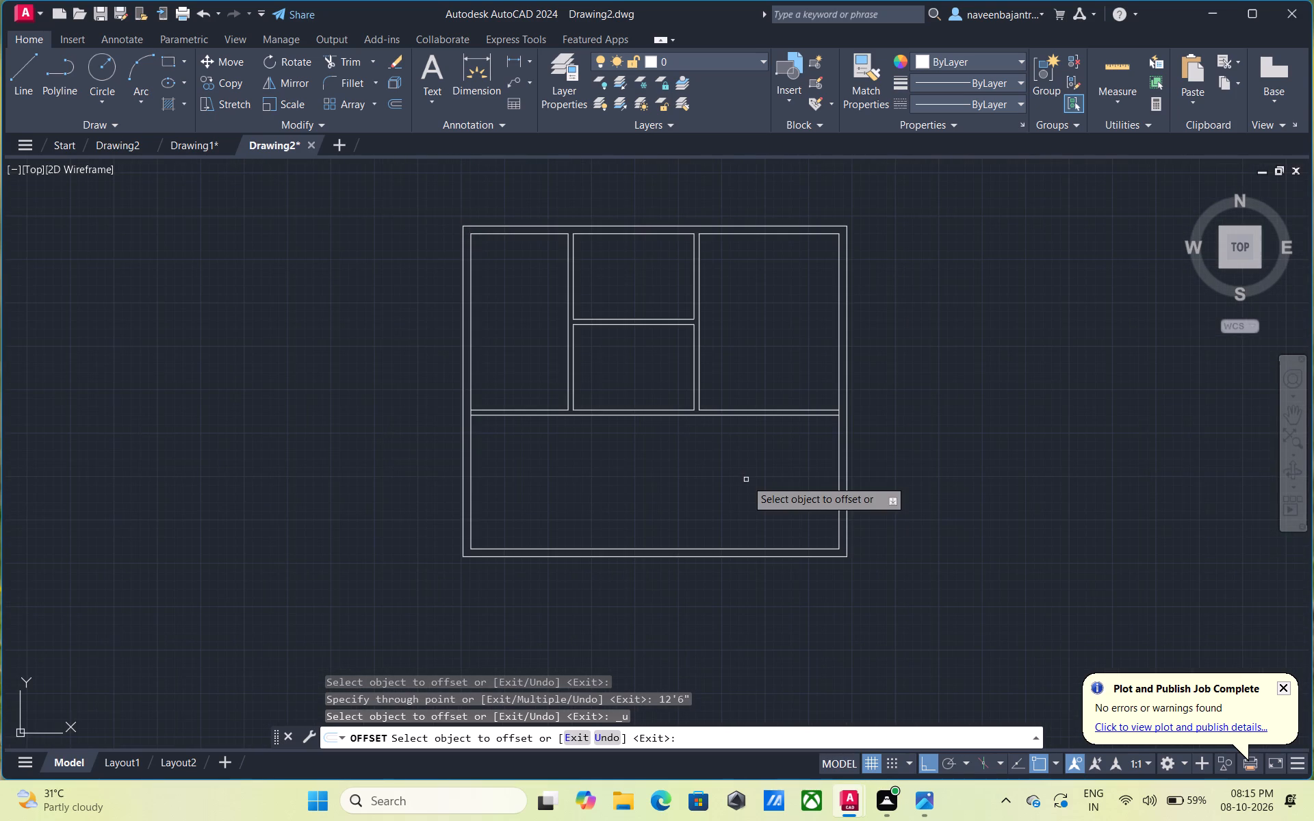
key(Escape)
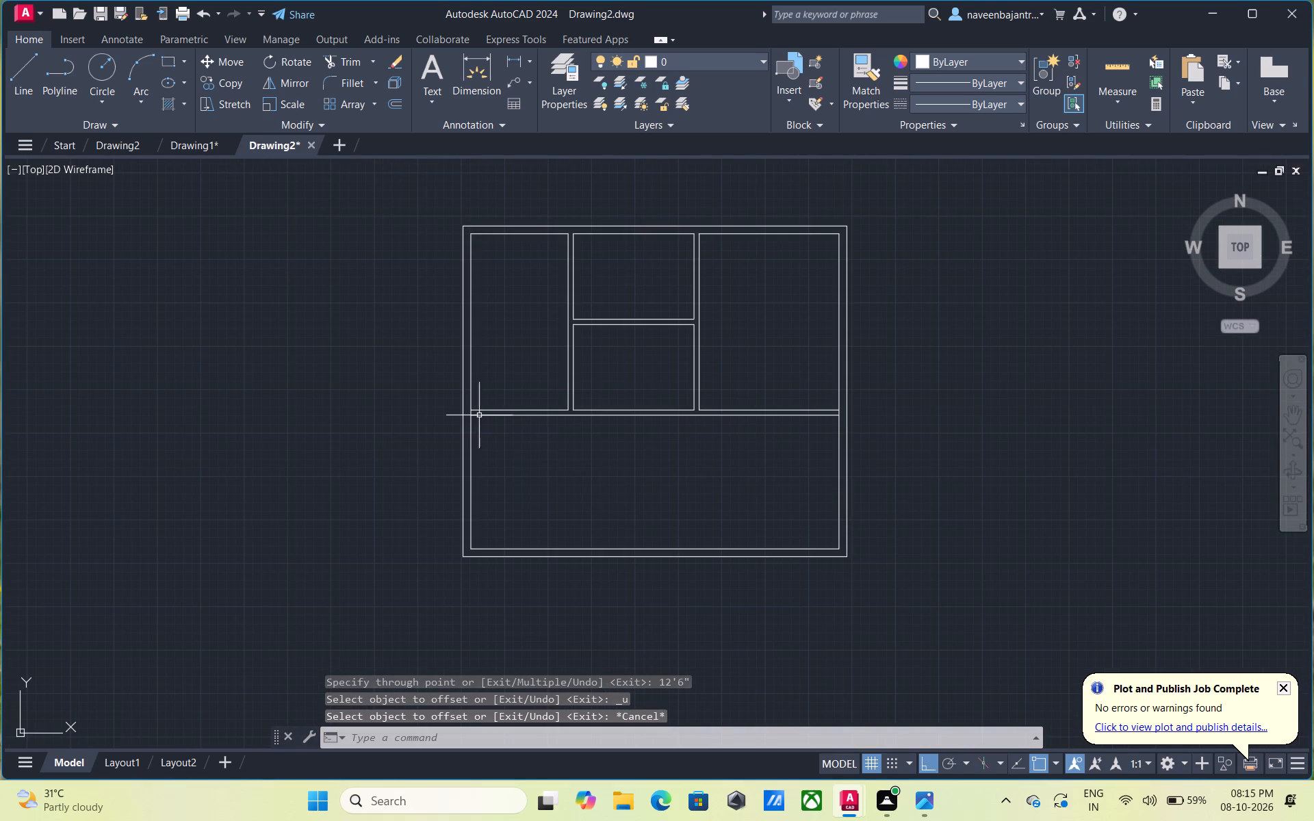
Trim the left and right inner wall lines between the long horizontal partition's faces to open both end junctions.
scroll(476, 414, up, 2)
text(tr)
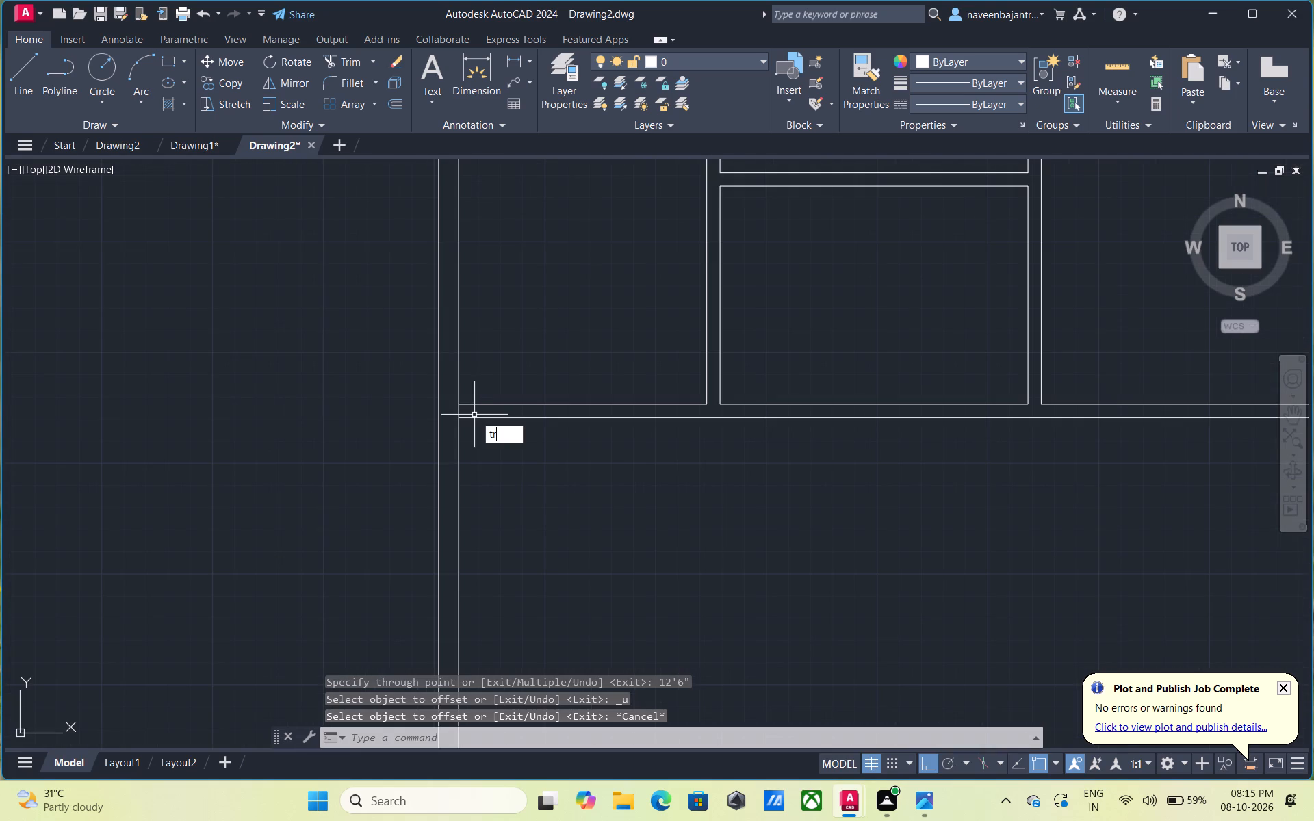
key(space)
click(459, 413)
scroll(475, 419, down, 1)
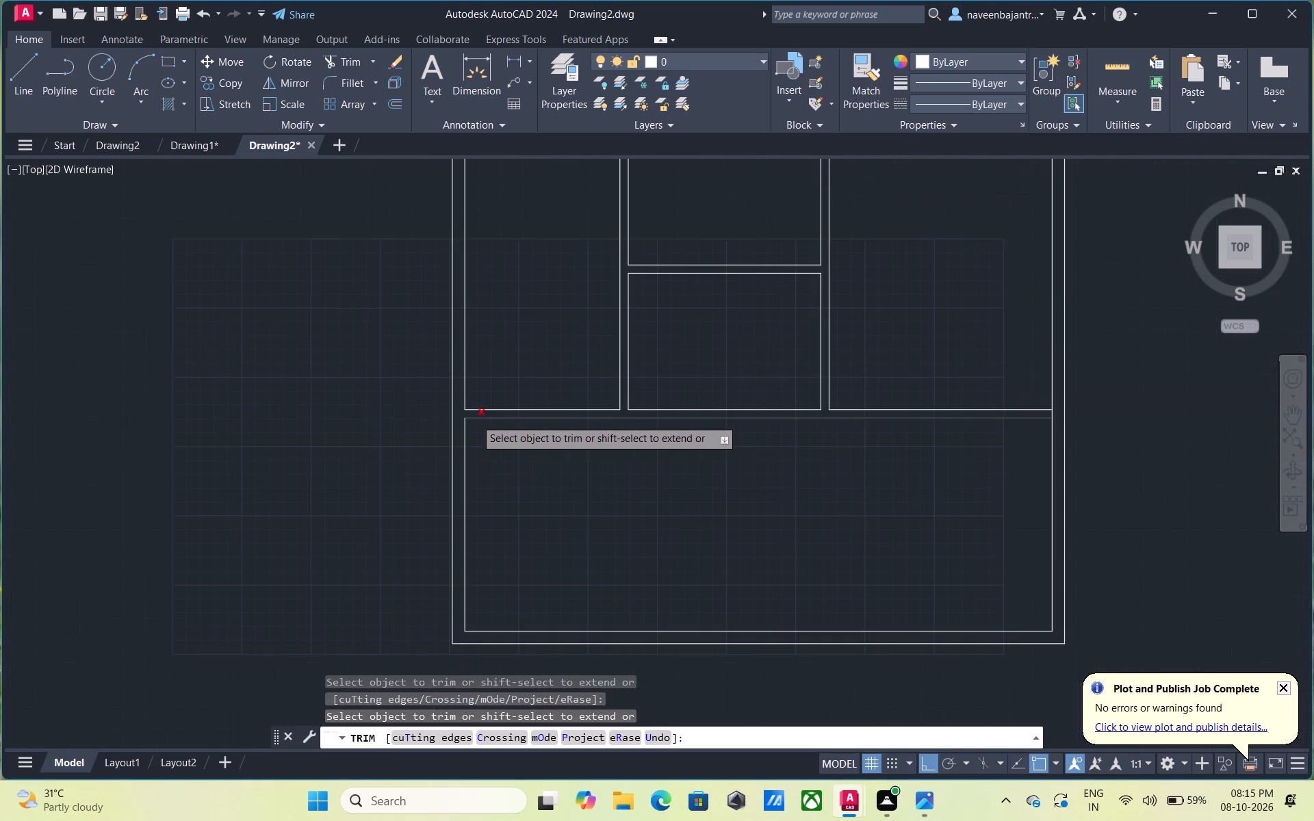
scroll(1046, 412, up, 2)
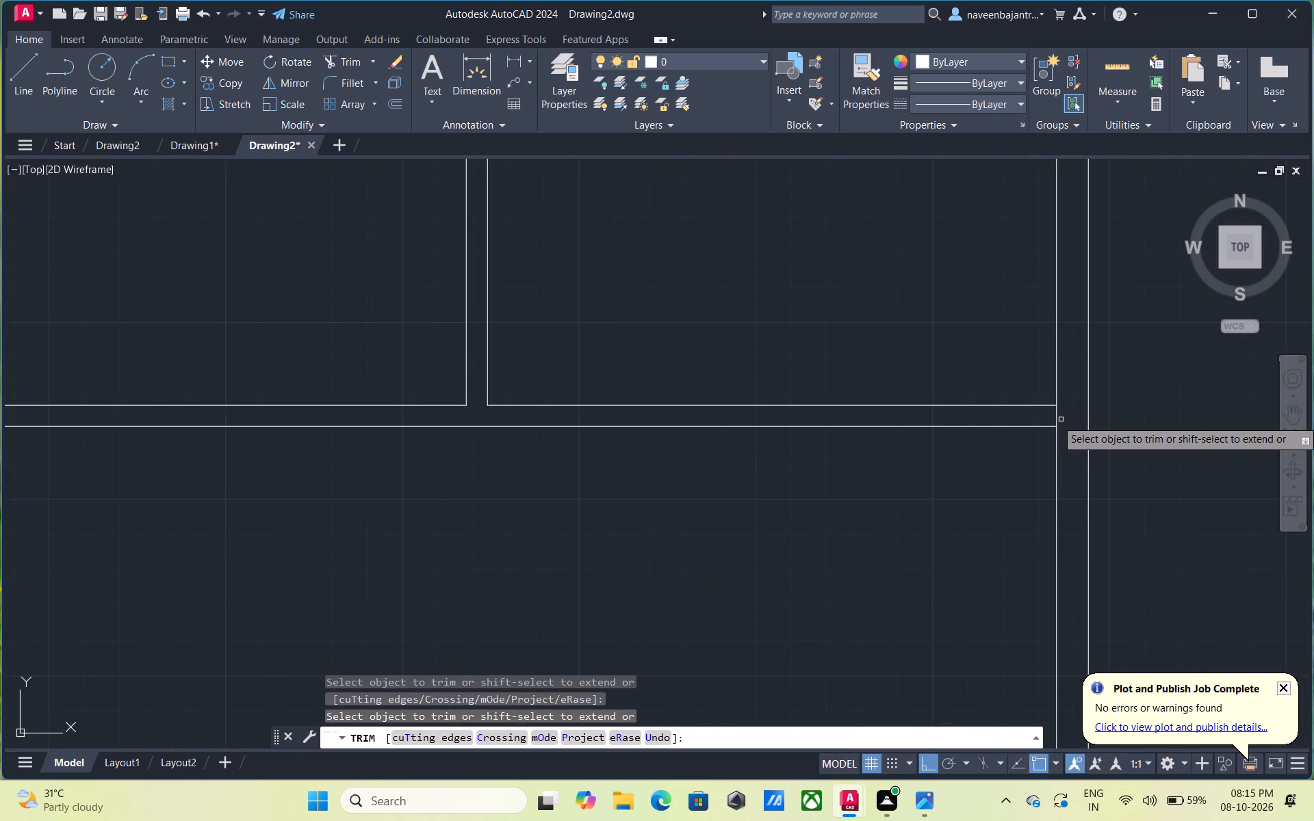
click(1057, 416)
scroll(1012, 465, down, 2)
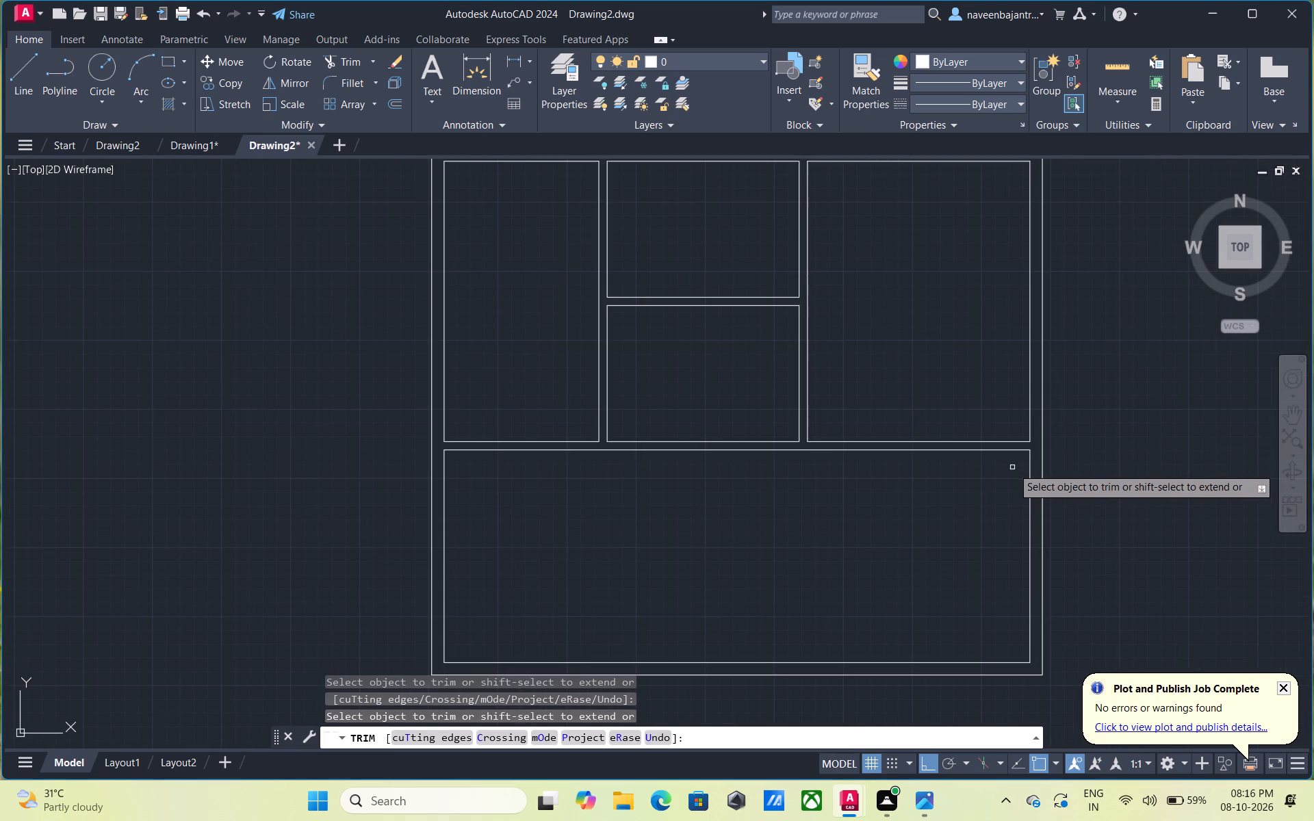
scroll(950, 513, down, 1)
middle_drag(881, 512, 880, 510)
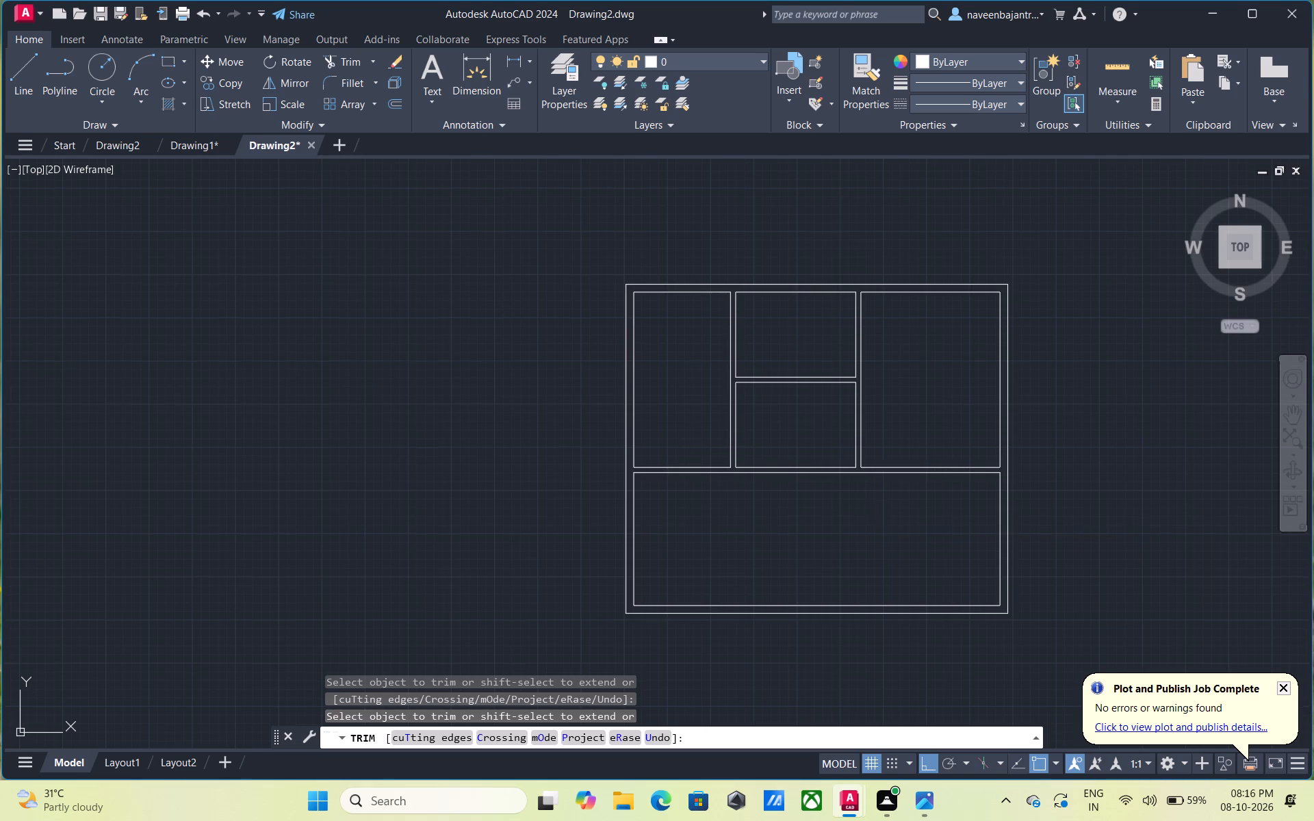
middle_drag(880, 510, 806, 497)
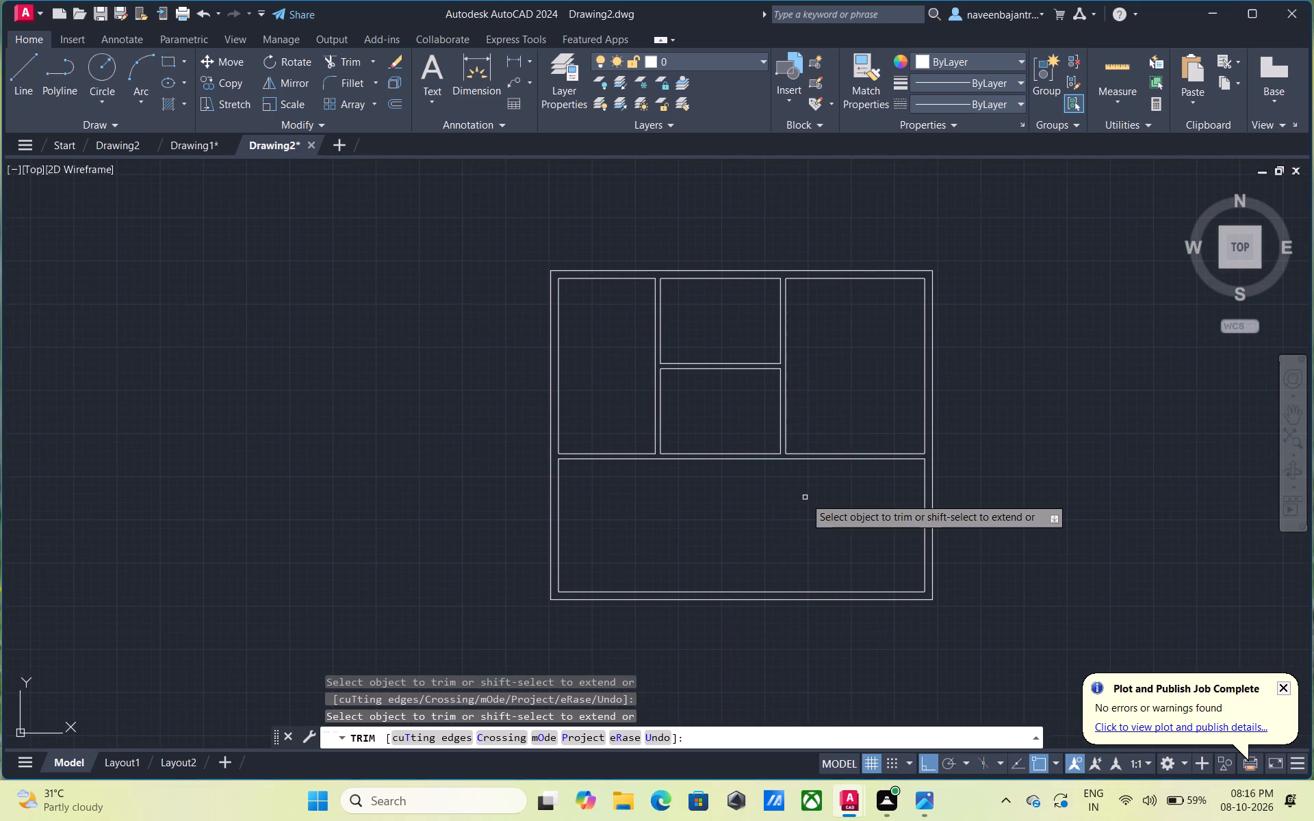
key(Escape)
Offset the lower room's left inner wall line 16'2" to the right, and offset the new line another 6" right to form a partition.
text(o)
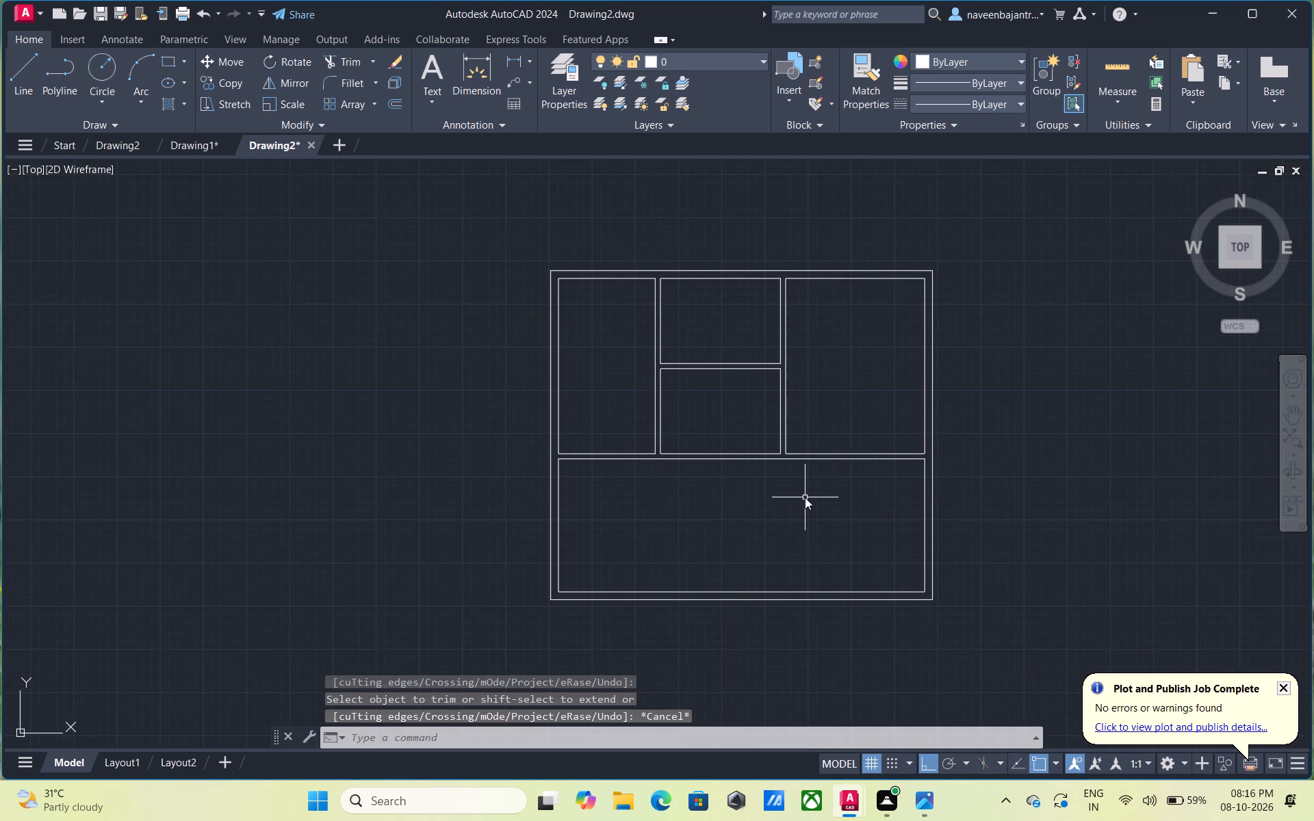
key(space)
key(space)
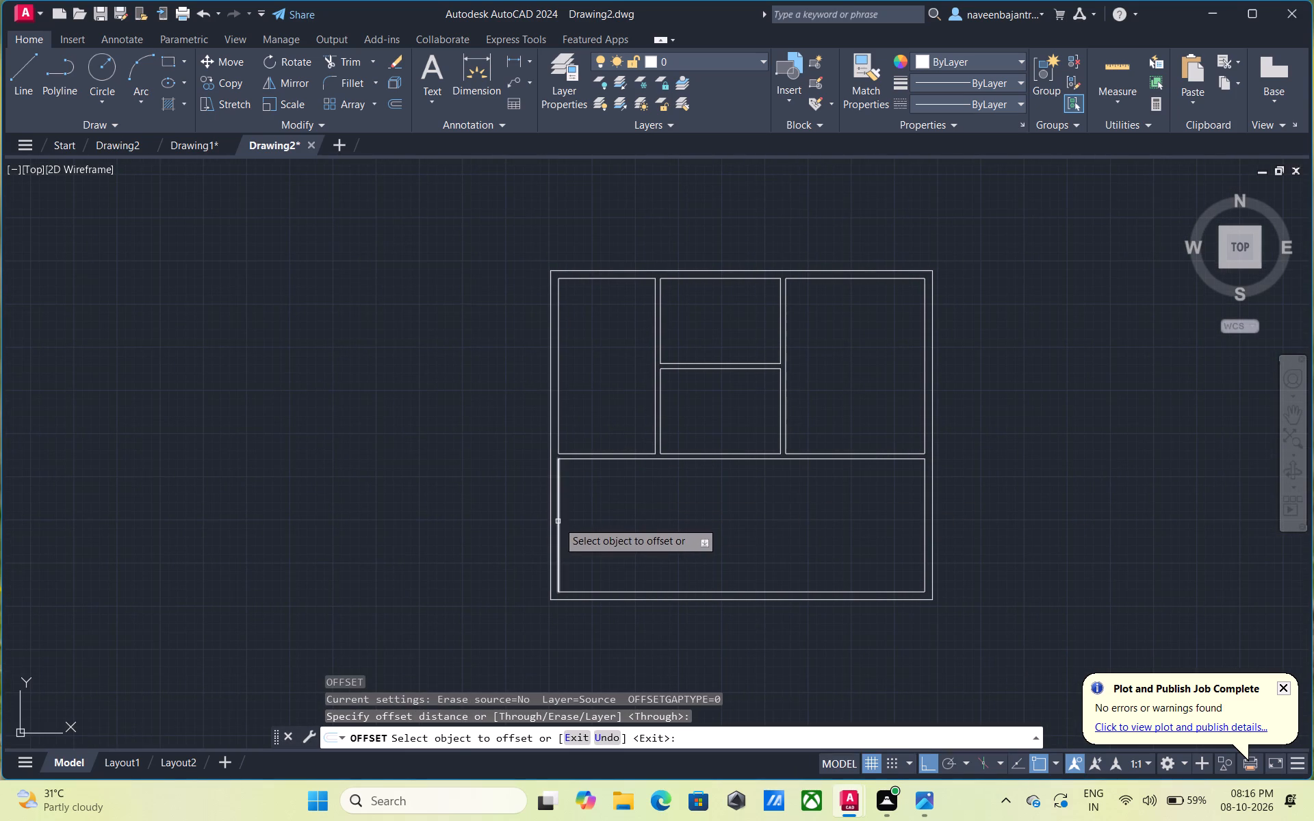
click(558, 521)
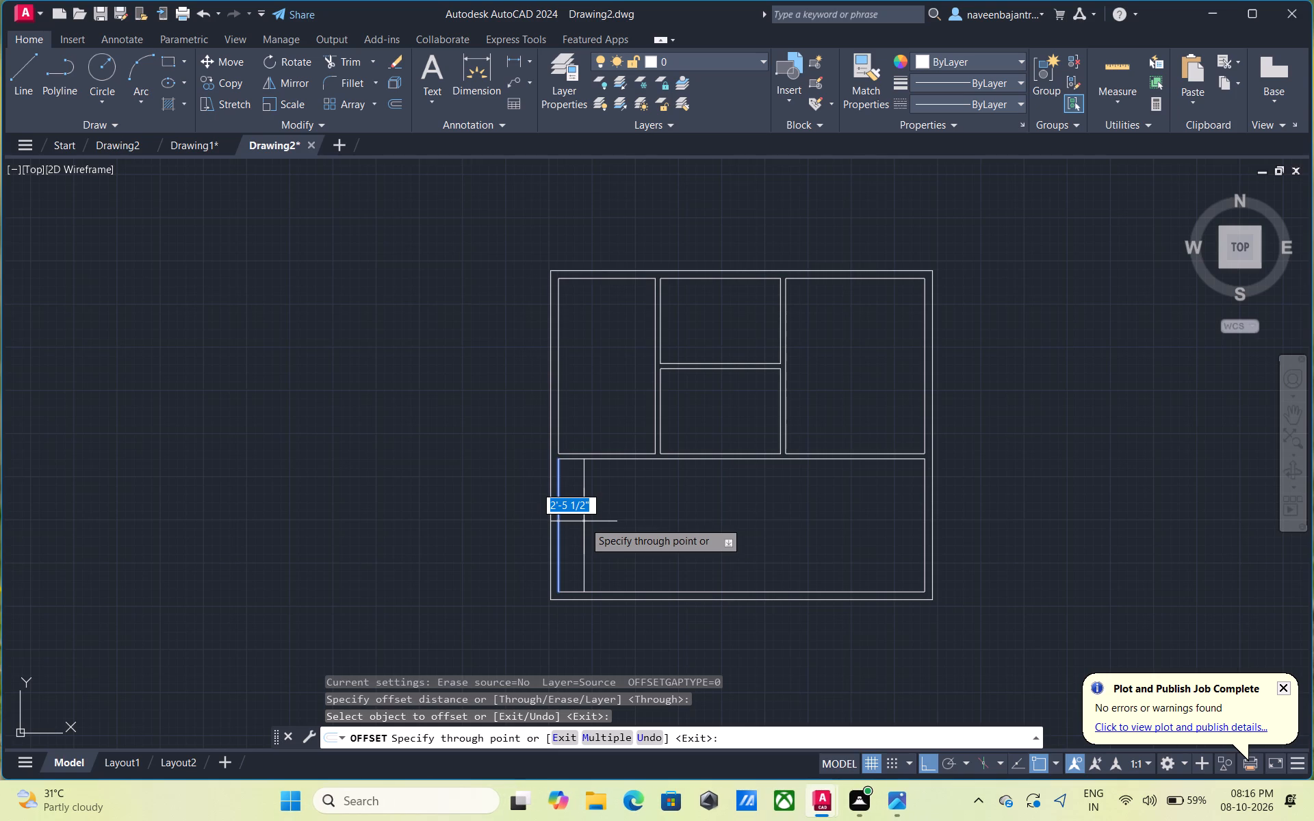
text(16)
key(apostrophe)
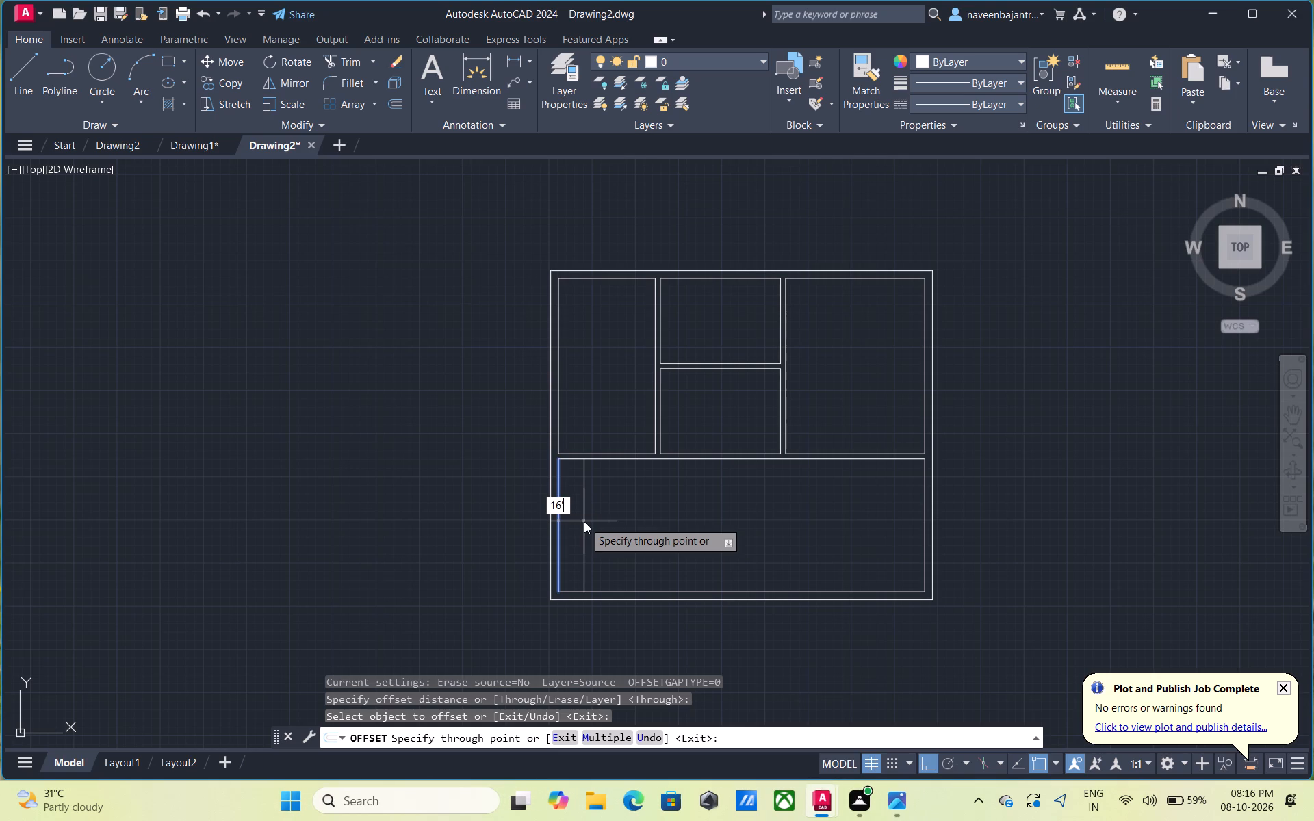
key(2)
key(shift+quotedbl)
key(Return)
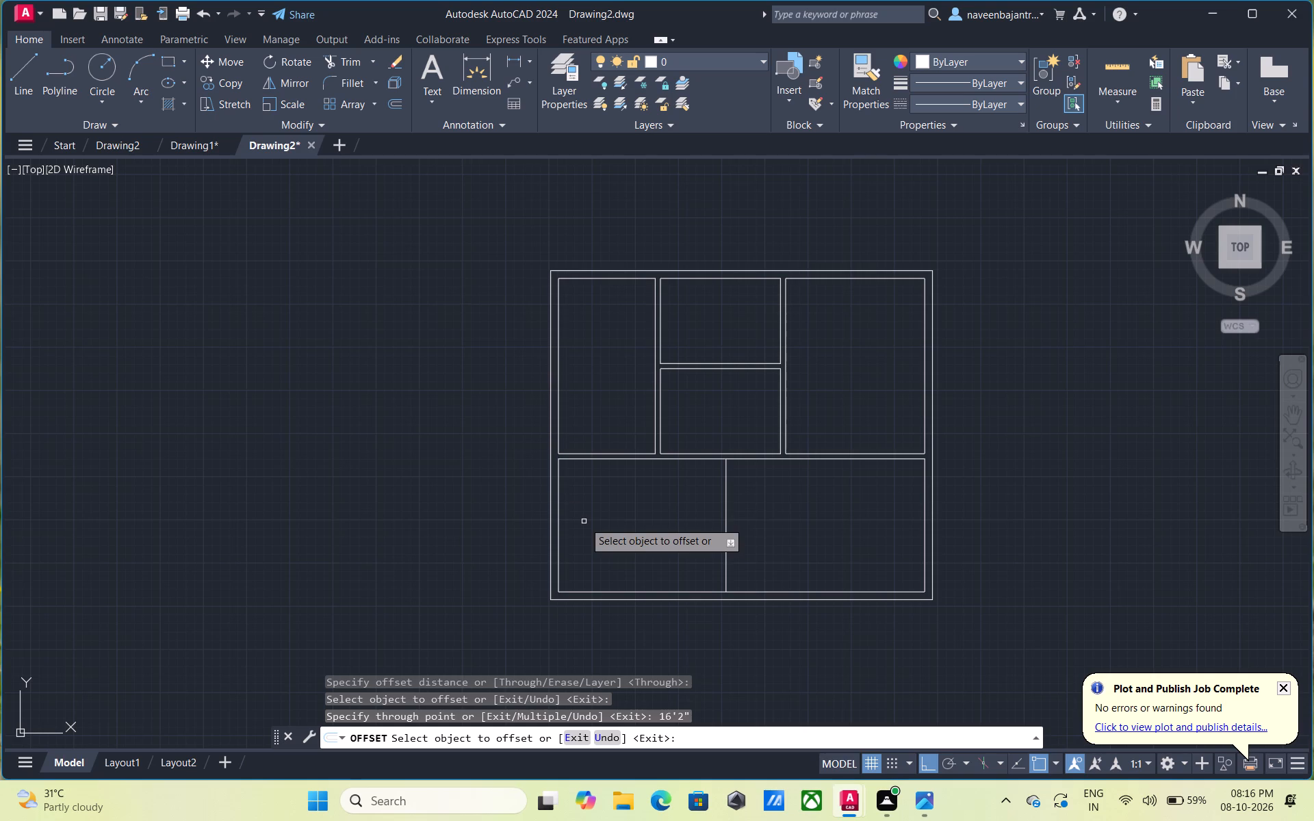
click(725, 523)
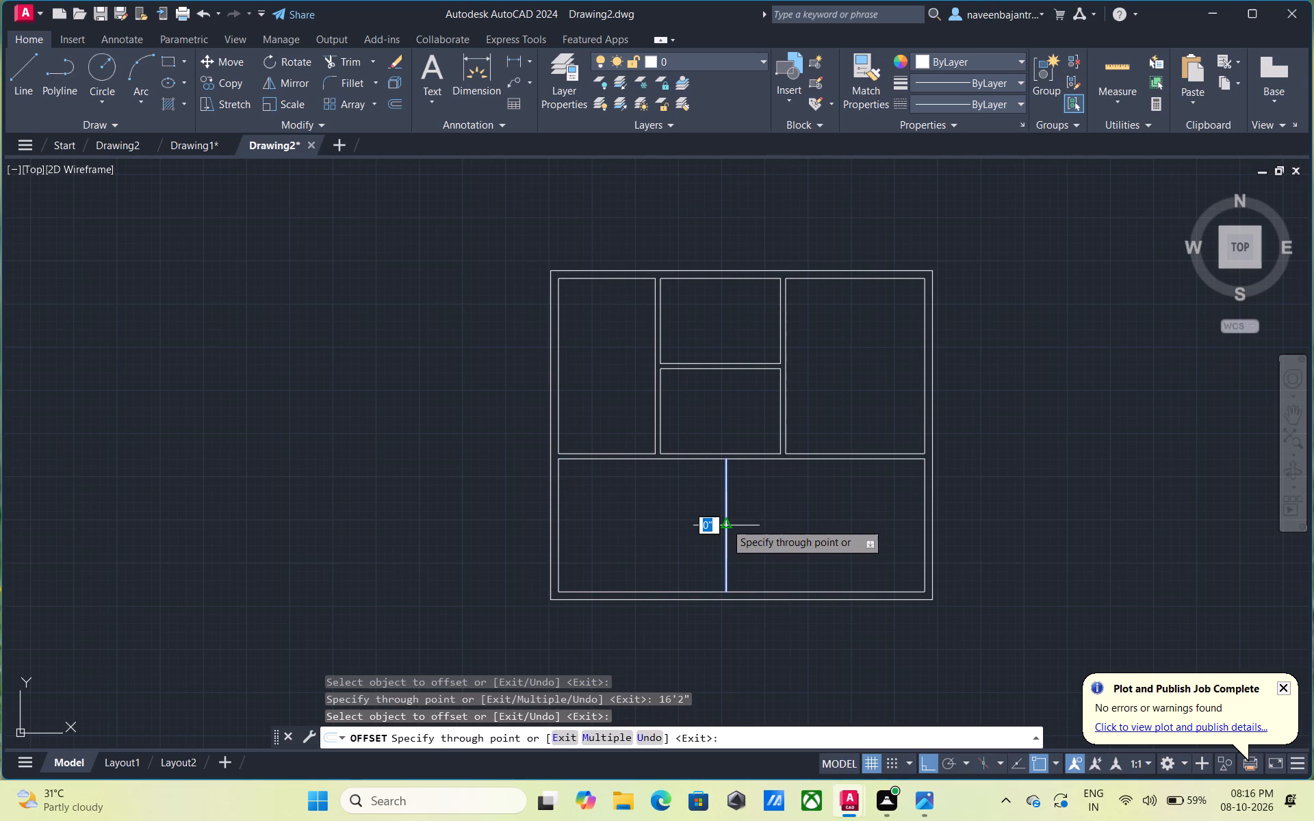
text(6")
key(Return)
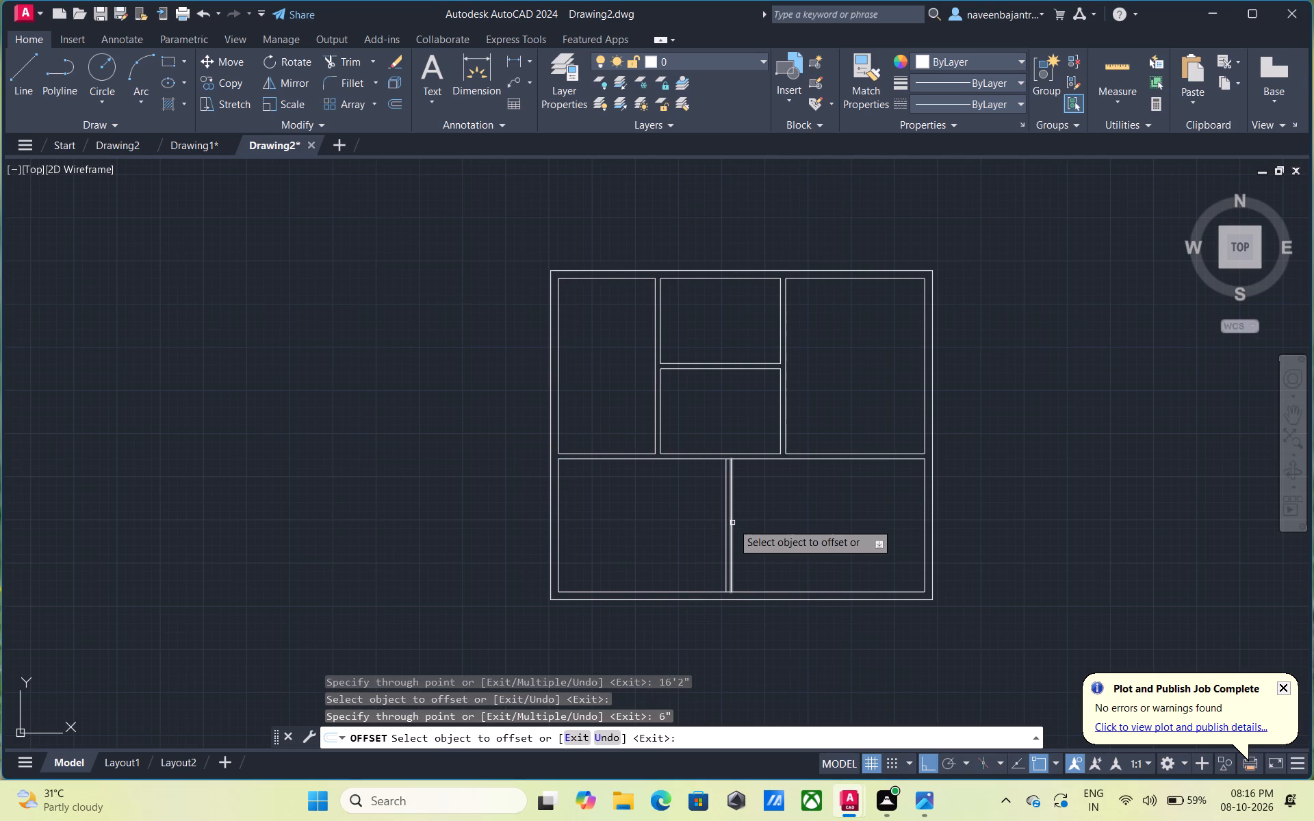
scroll(759, 479, up, 2)
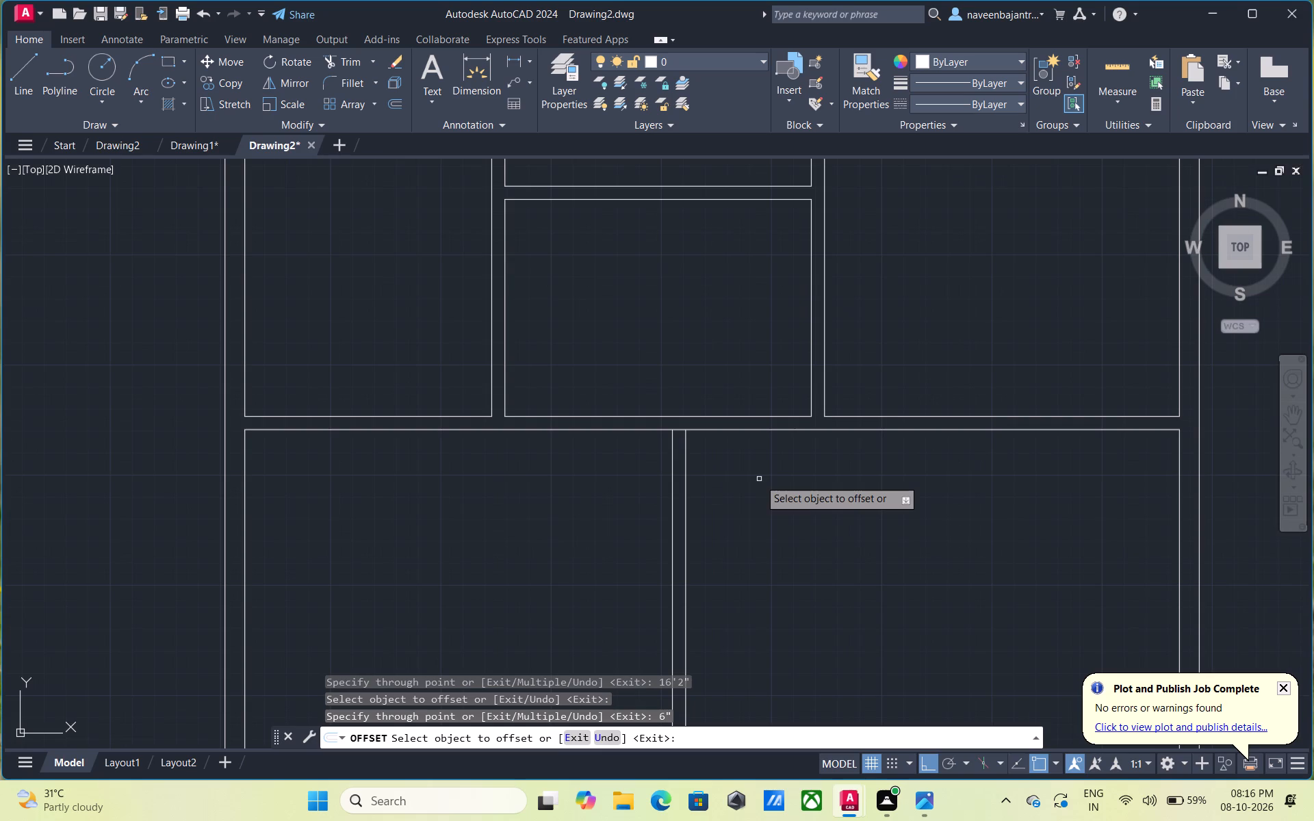
key(Escape)
Trim the long horizontal partition's lower line between the new vertical partition's faces to open the top junction.
text(tr)
key(space)
scroll(726, 456, up, 1)
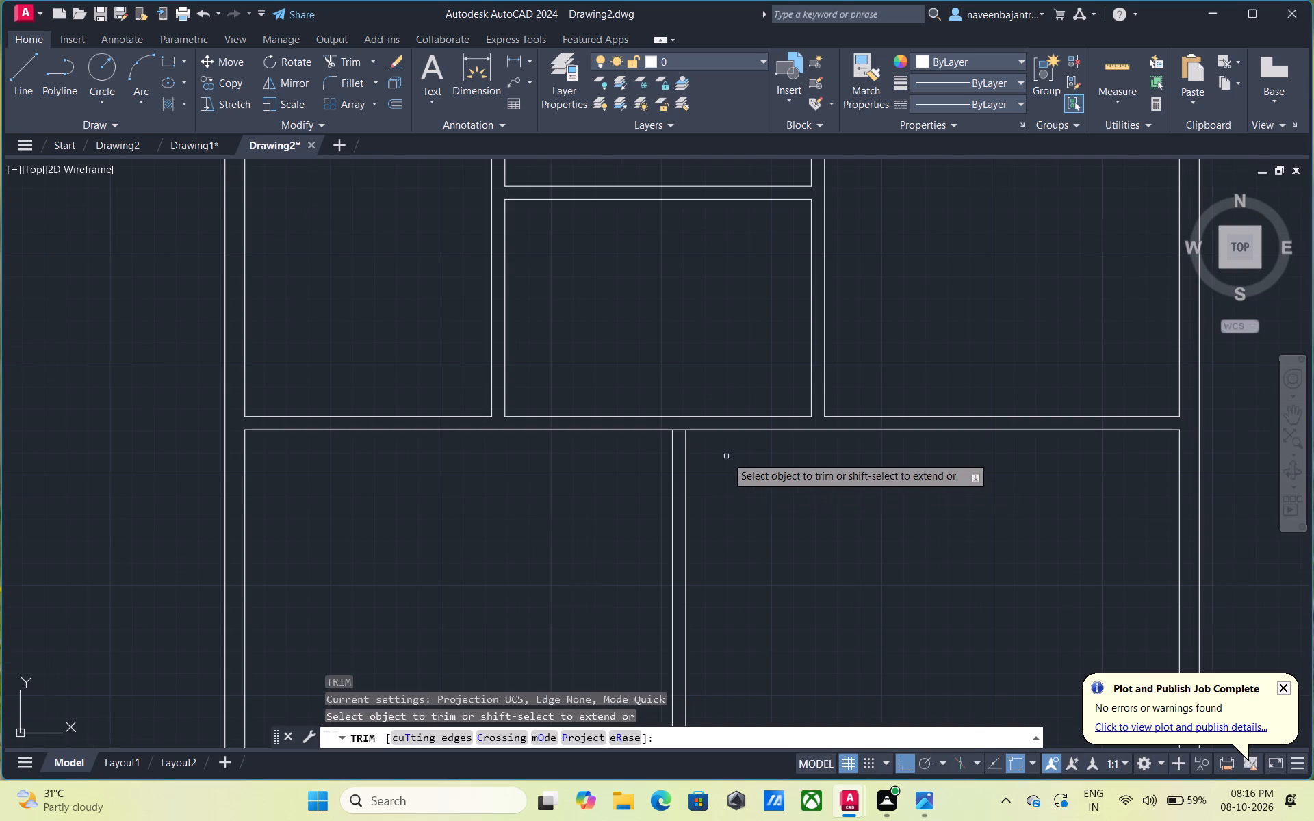
click(651, 413)
scroll(652, 420, down, 2)
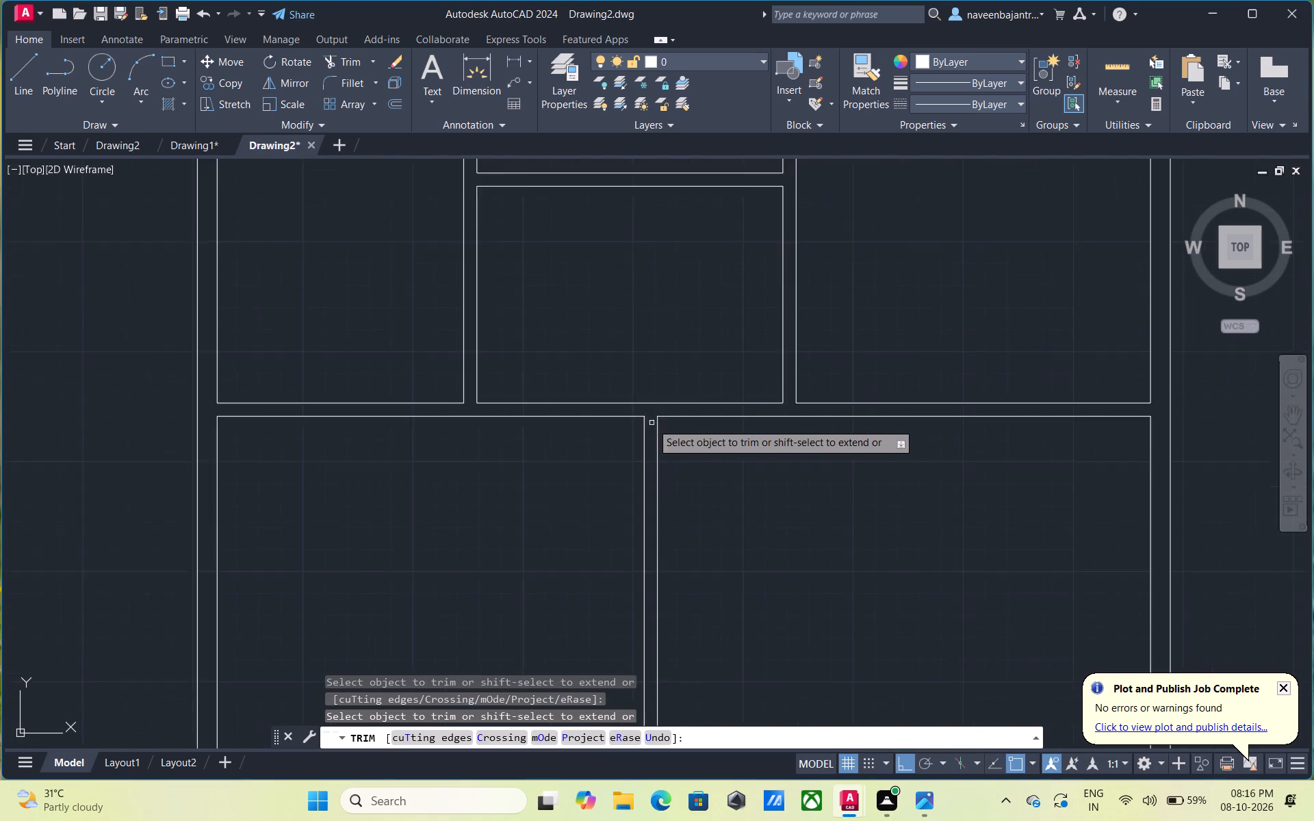
scroll(652, 423, down, 1)
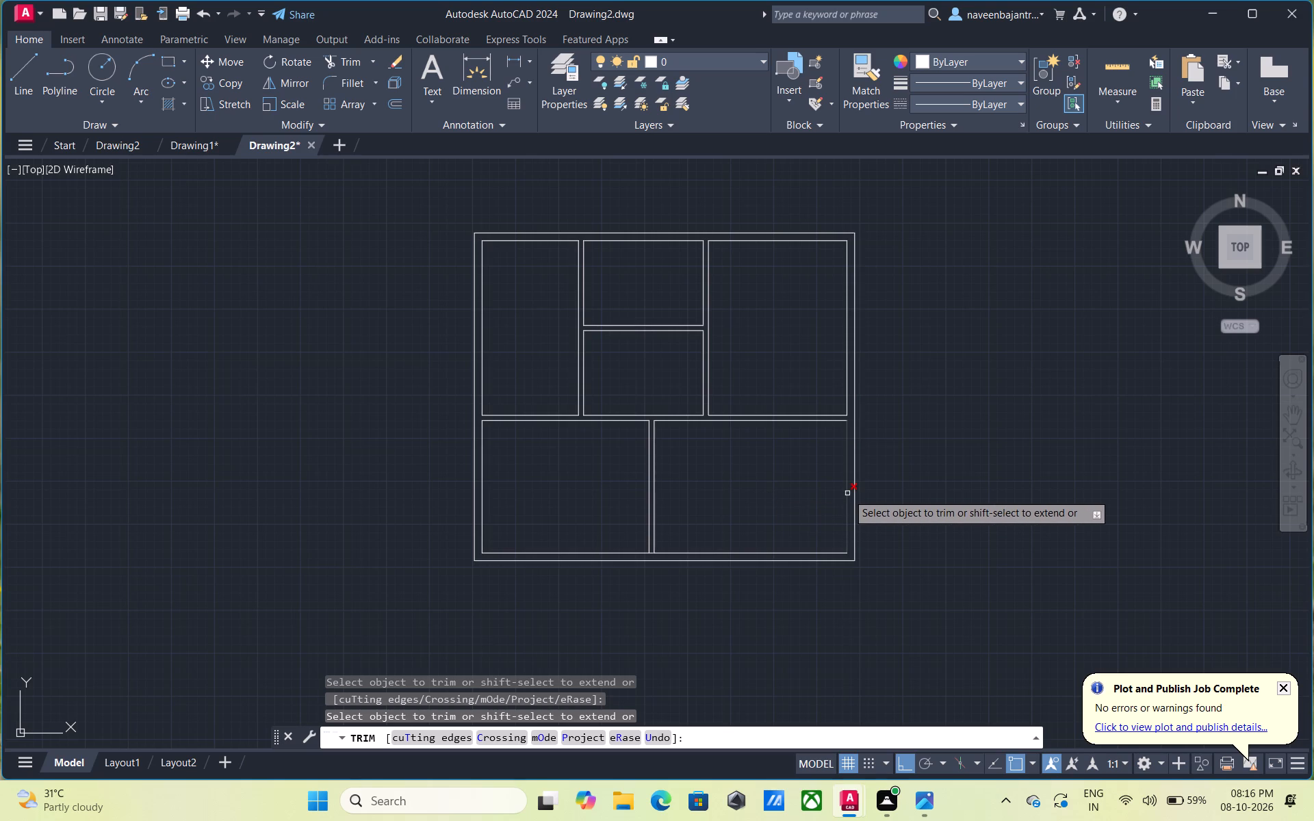
key(Escape)
Offset the lower room's right inner wall line 13'5" to the left, and offset the new line another 6" left for a second partition.
text(o)
key(space)
key(space)
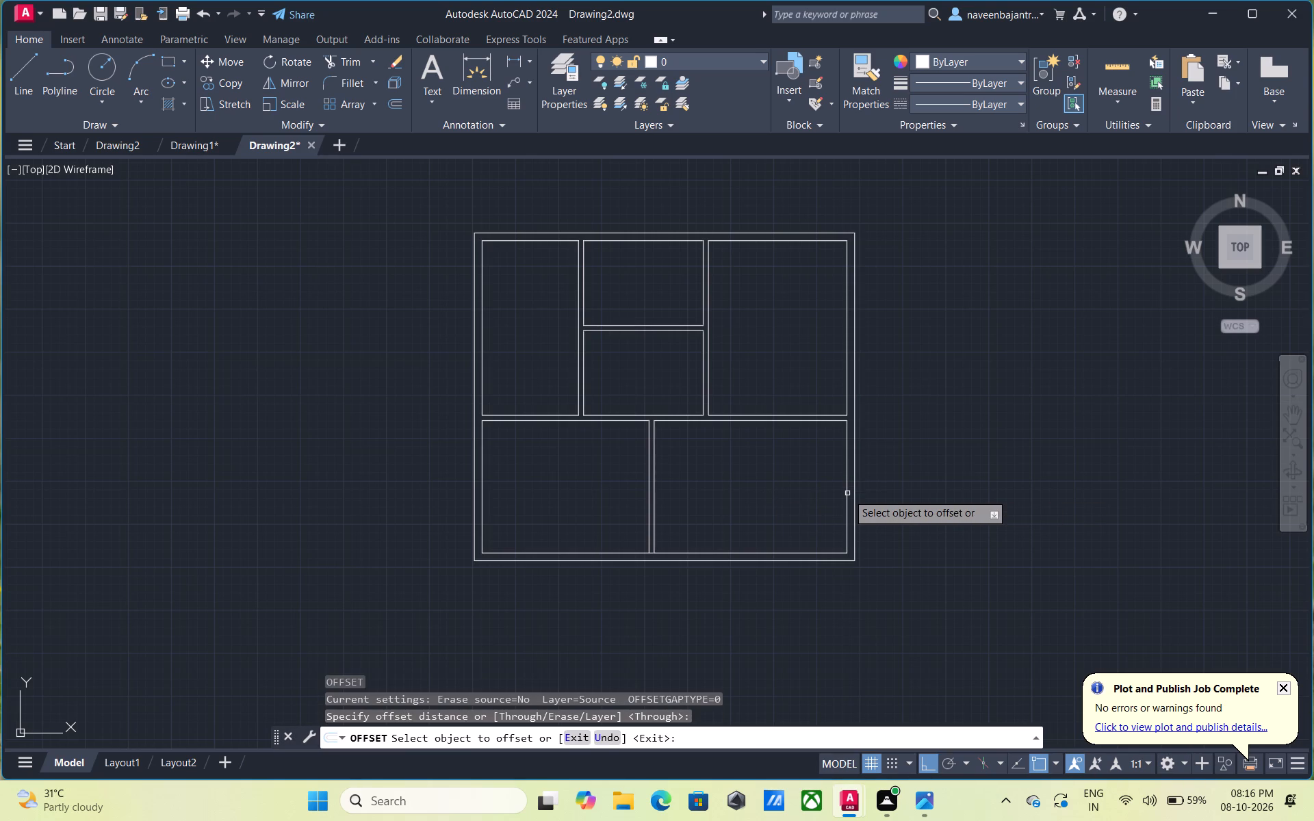
click(846, 494)
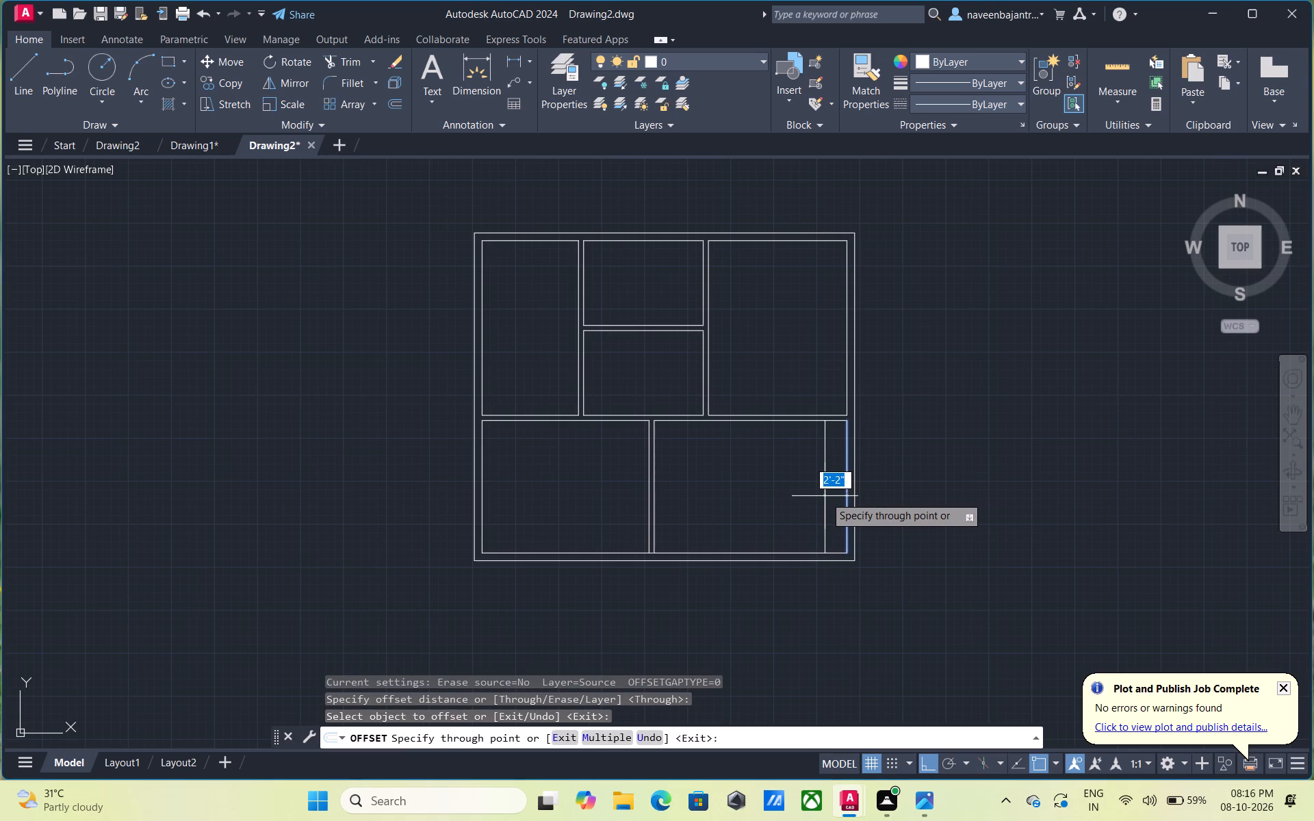
text(13)
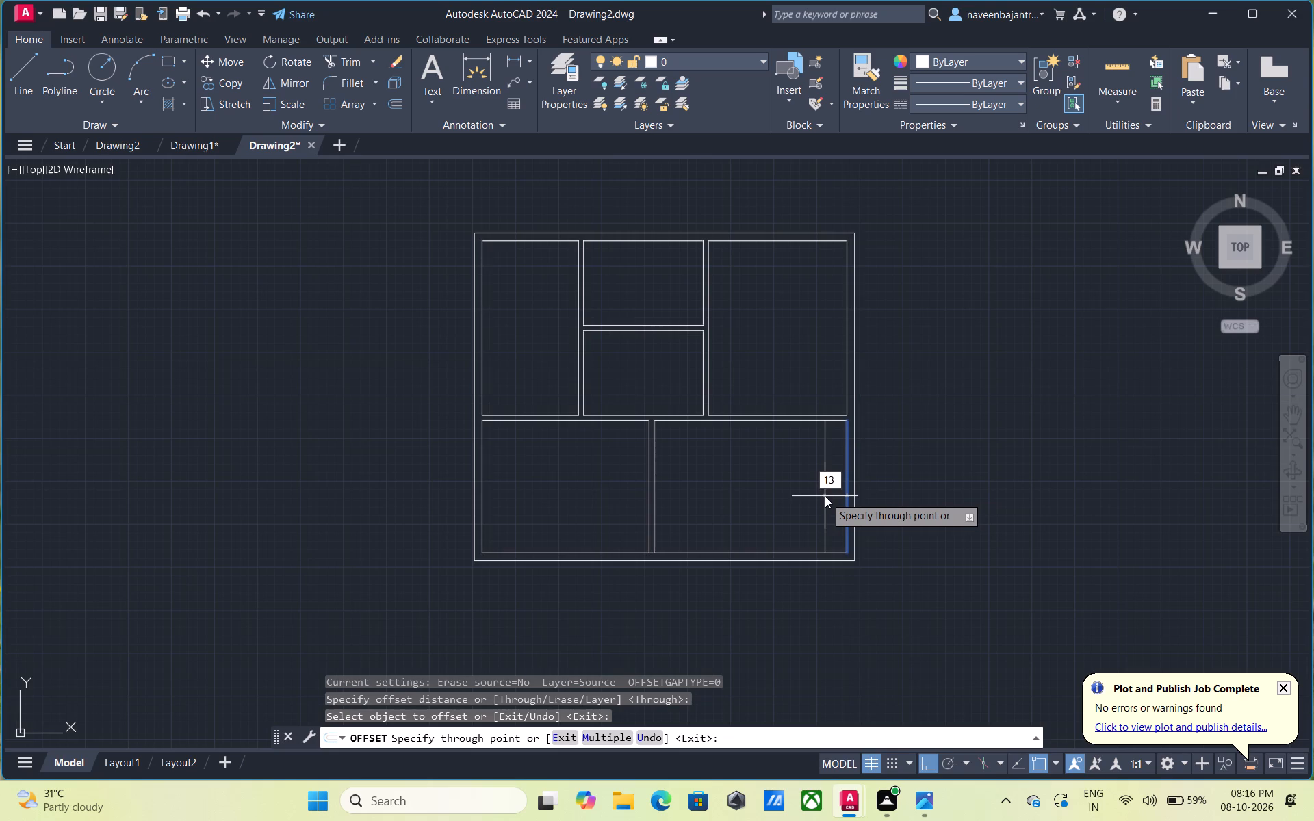
text('5")
key(Return)
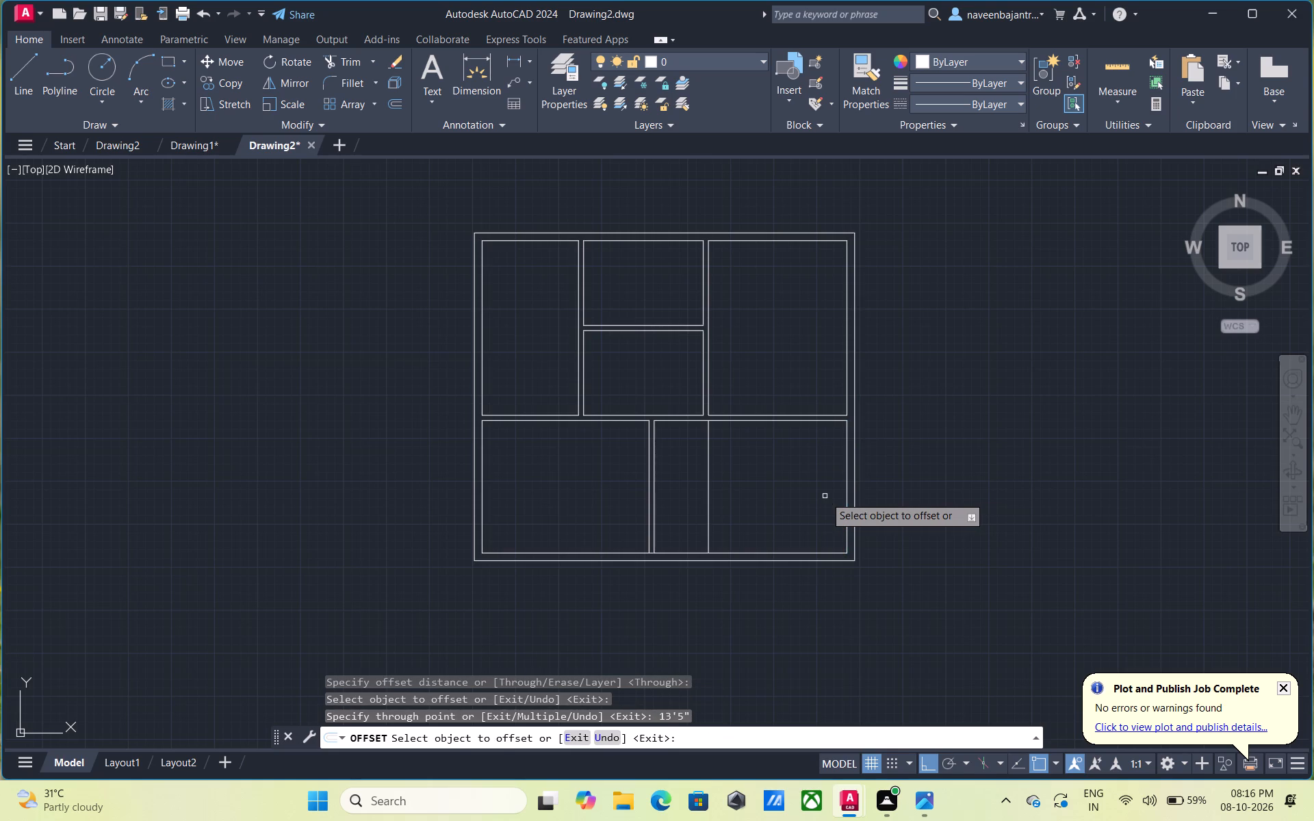
click(710, 483)
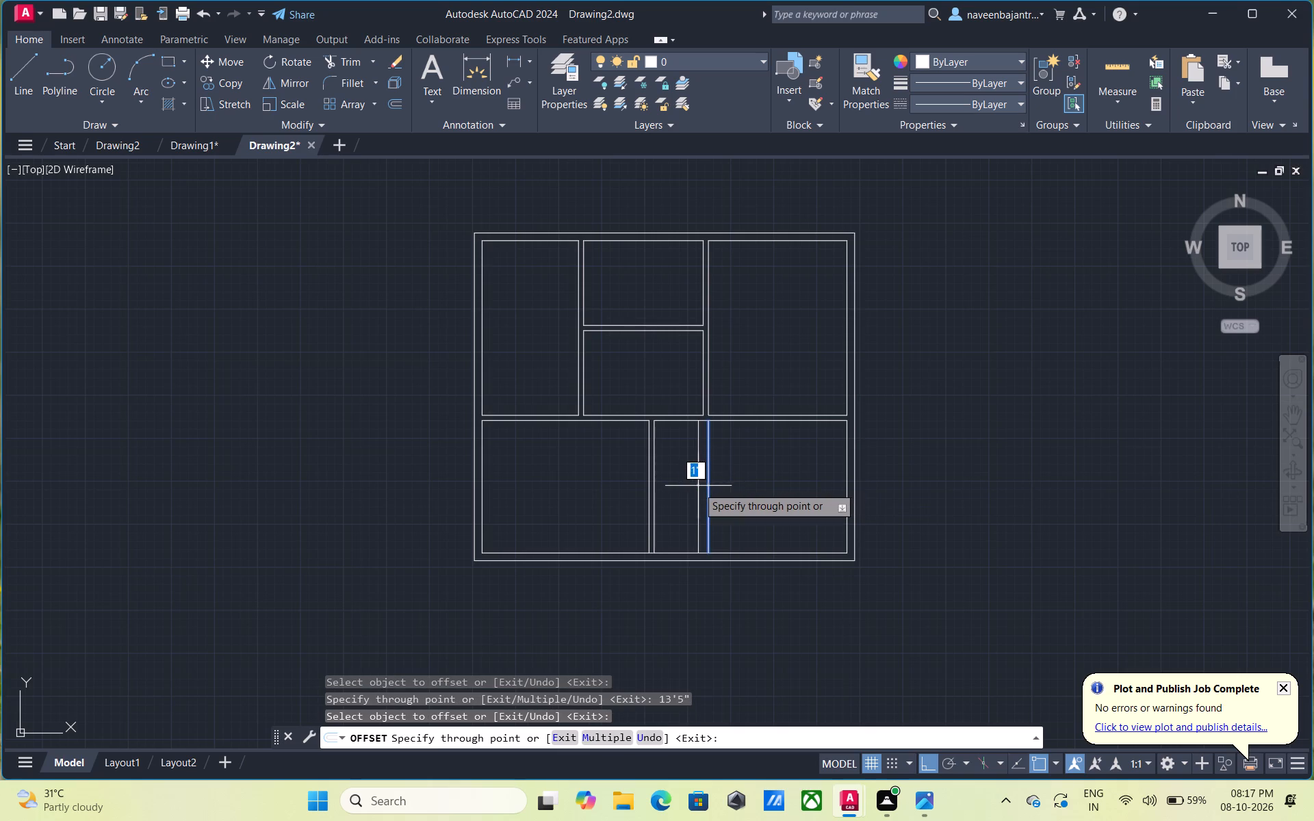
text(6")
key(Return)
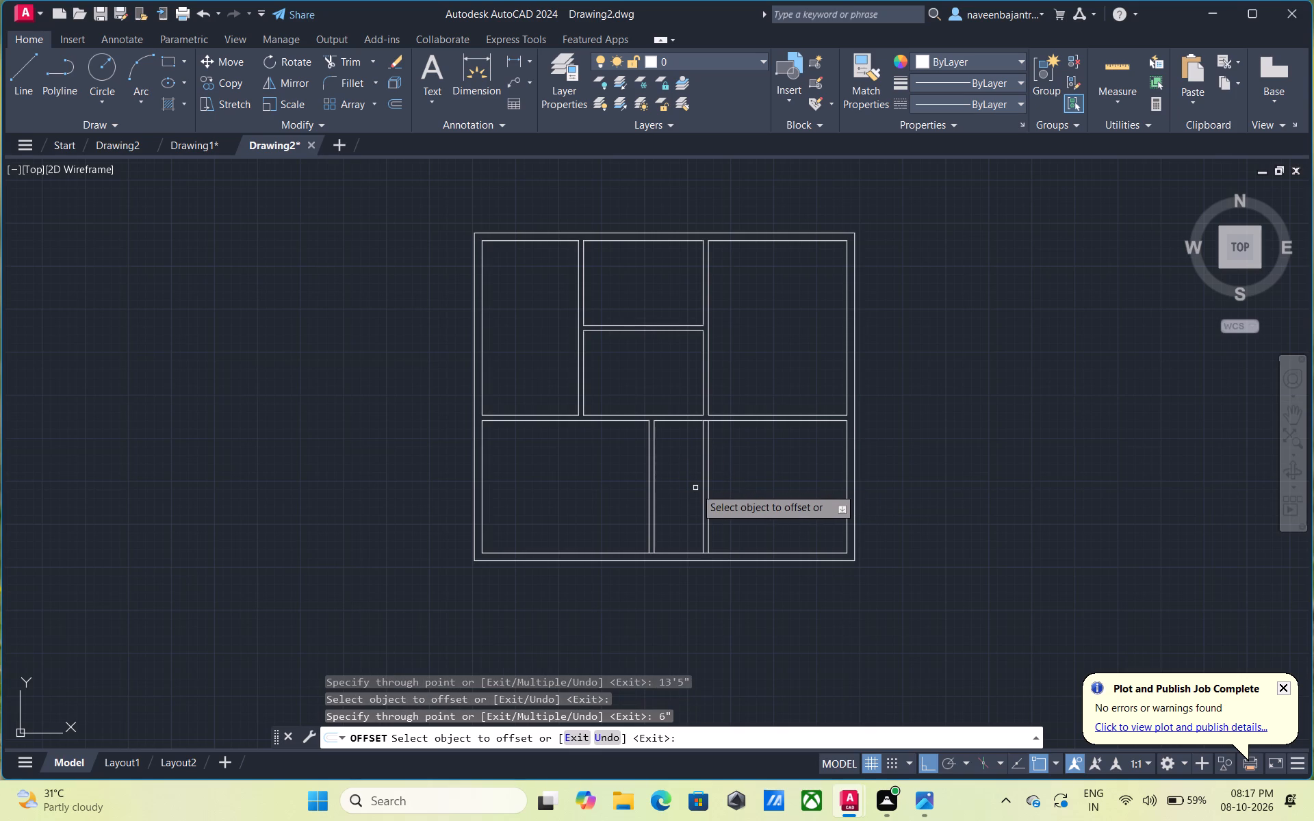
key(Escape)
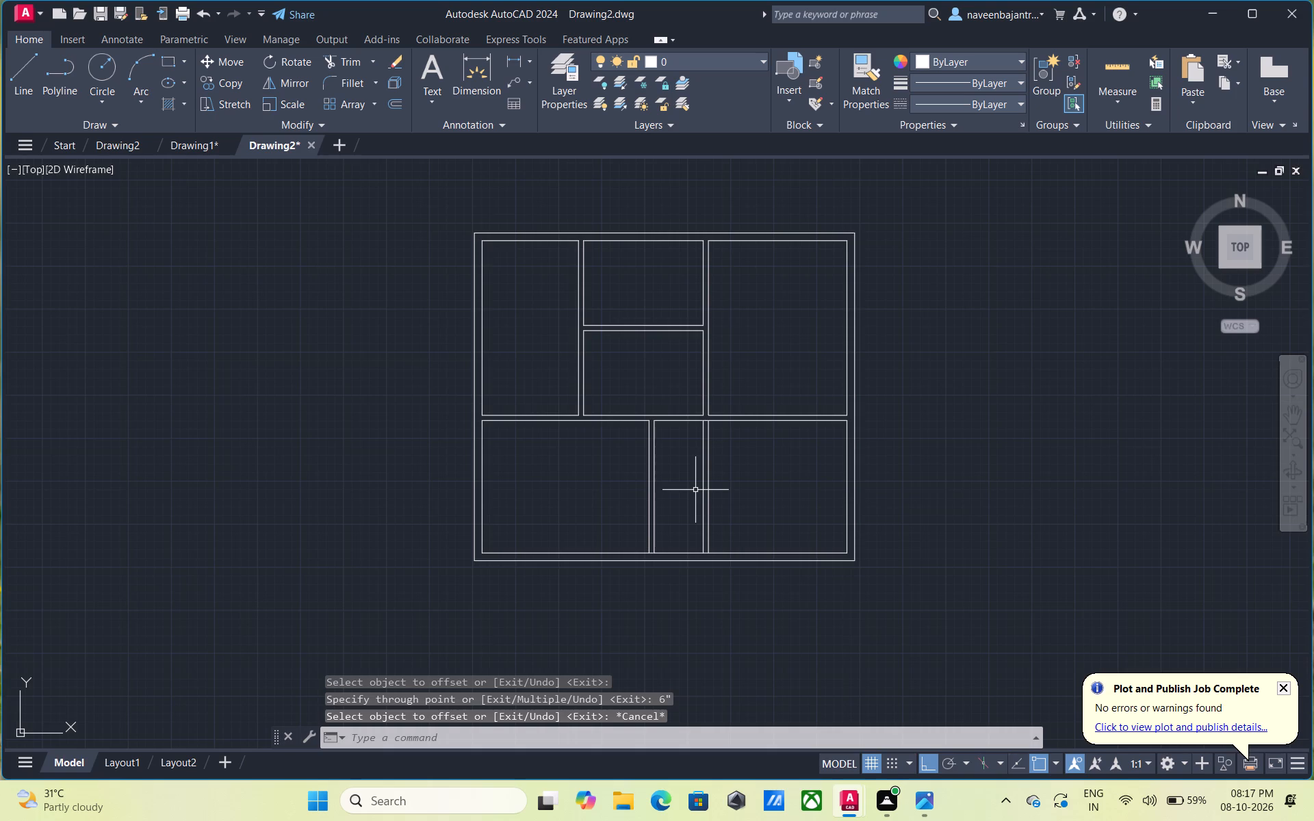
Trim the second lower partition's top and bottom junctions, and the bottom inner wall line between the first lower partition's faces.
text(tr)
key(space)
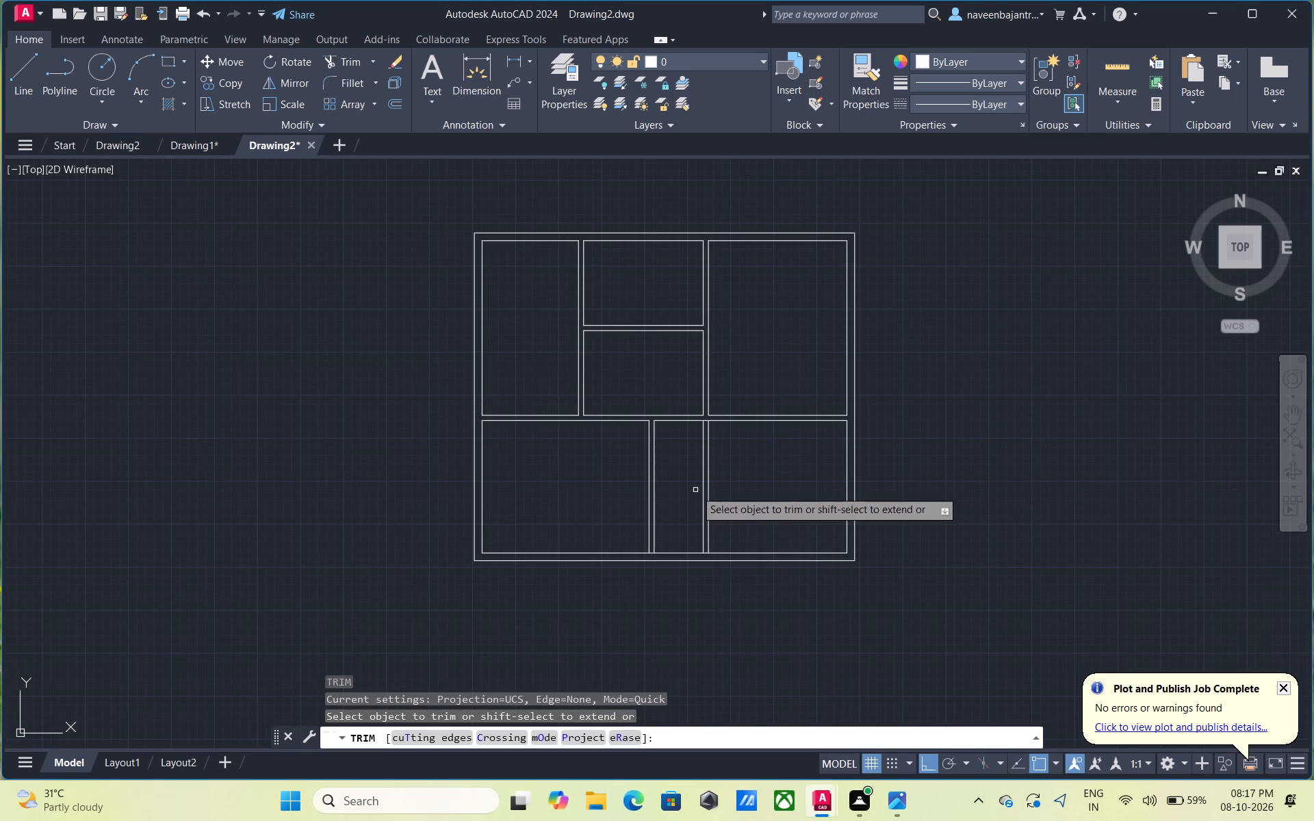
scroll(695, 490, up, 2)
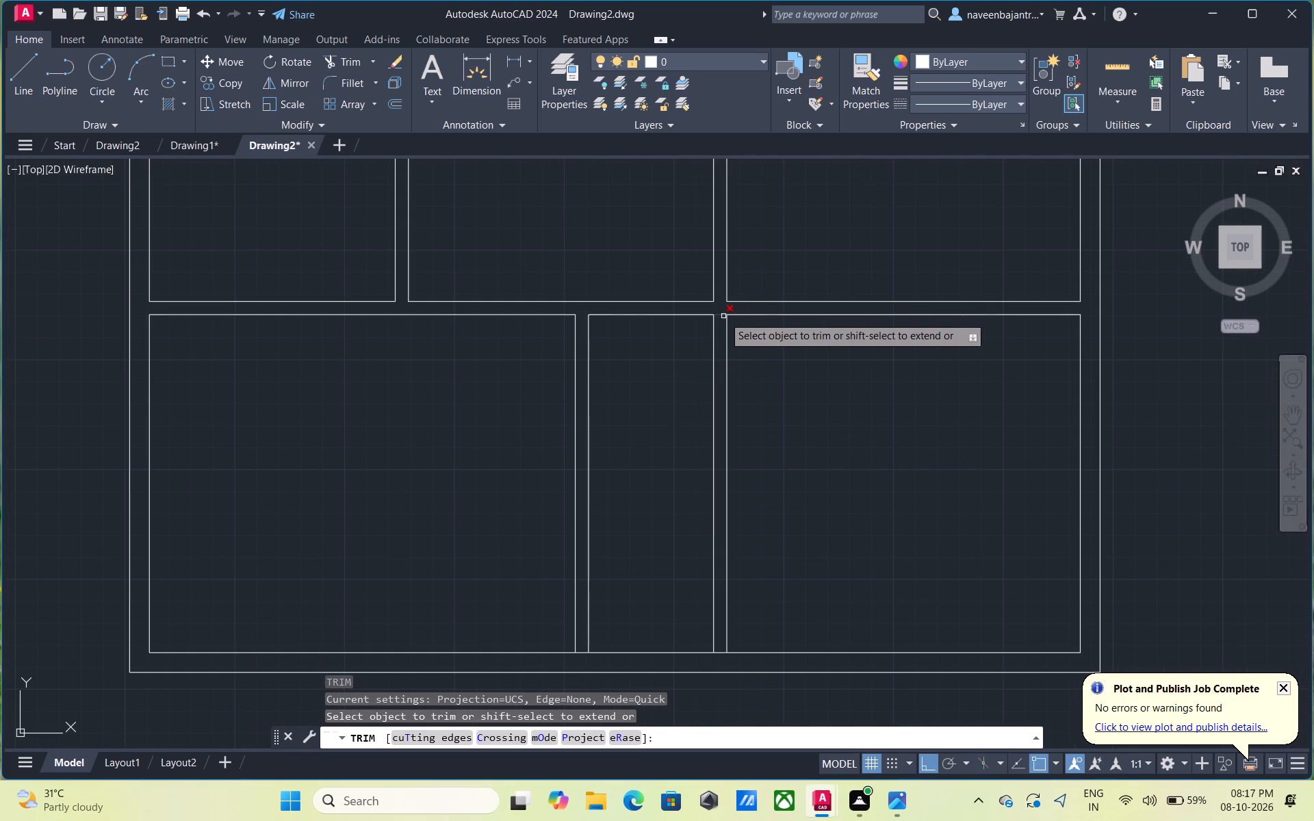
click(723, 316)
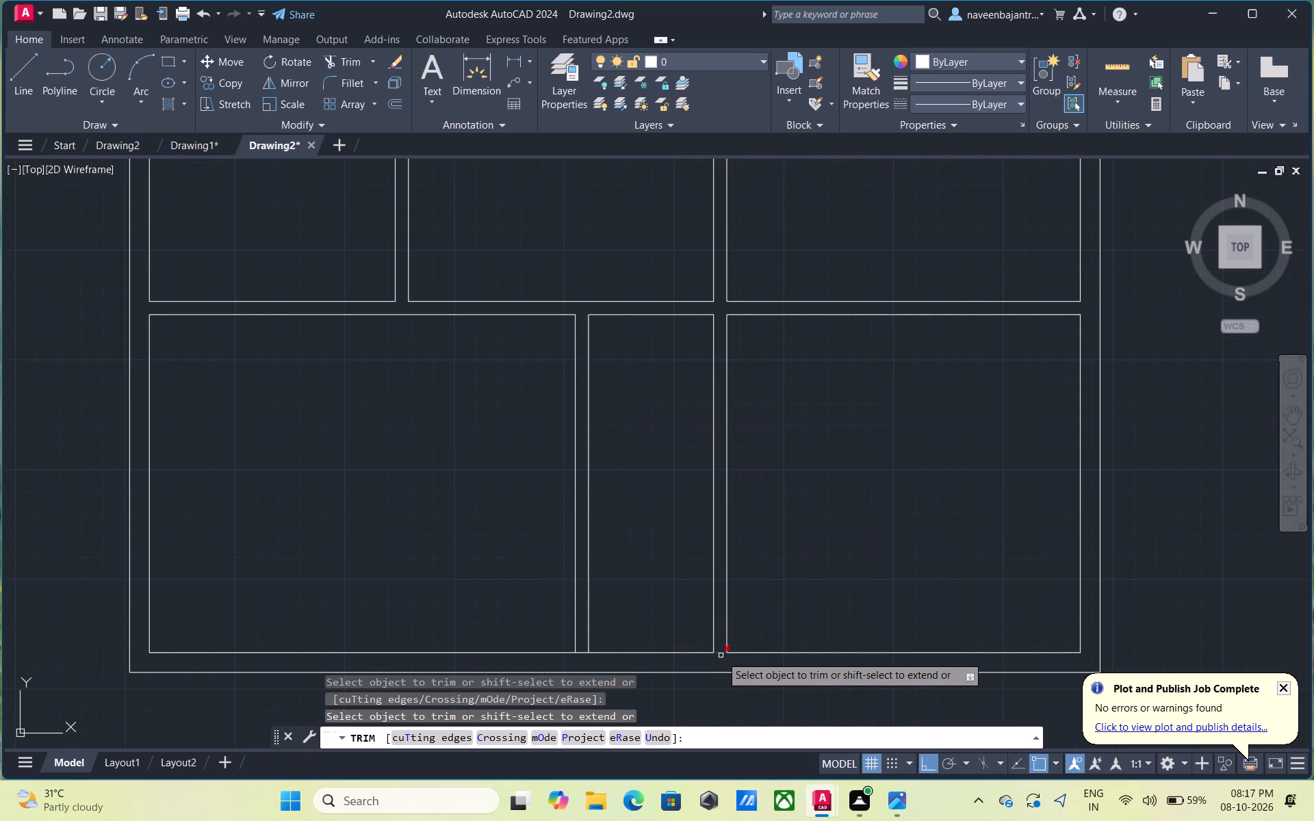
click(721, 655)
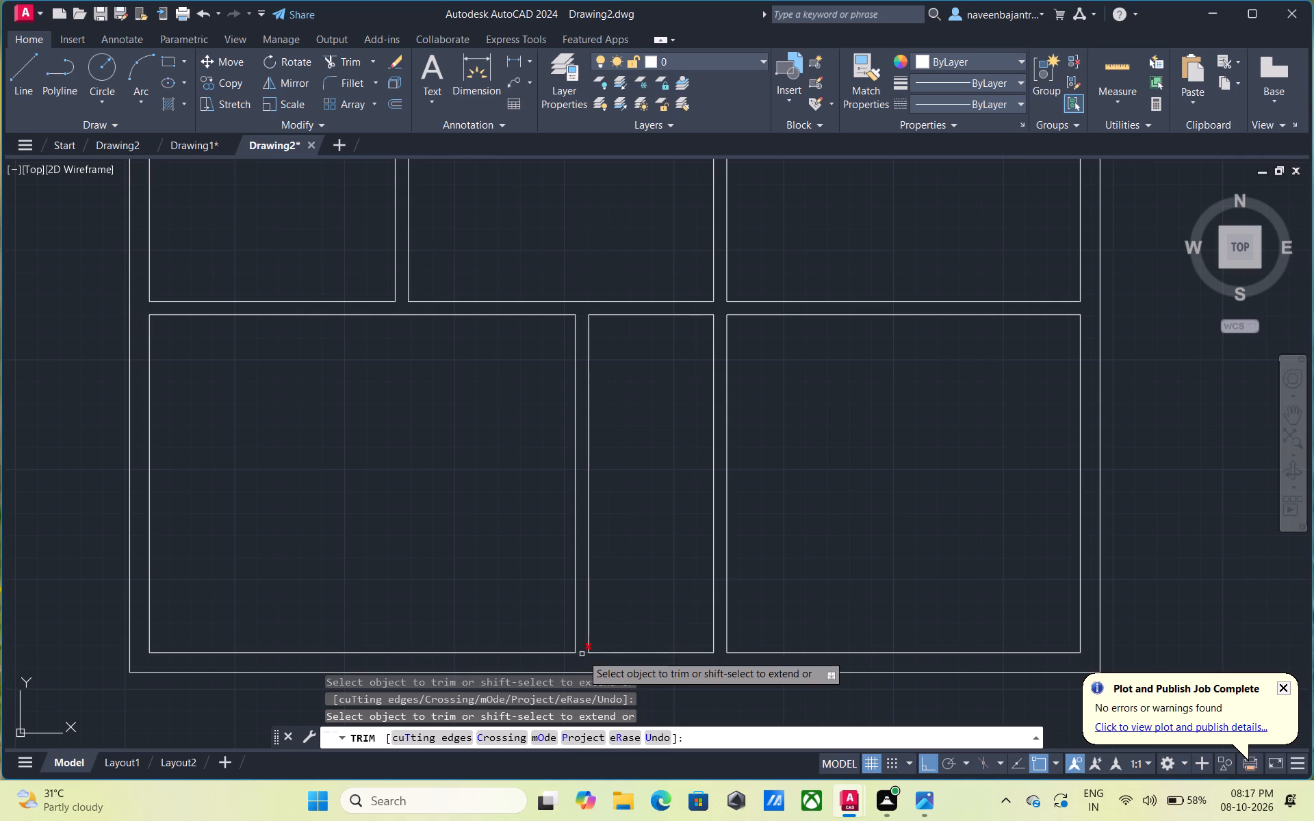
click(582, 654)
scroll(585, 653, down, 2)
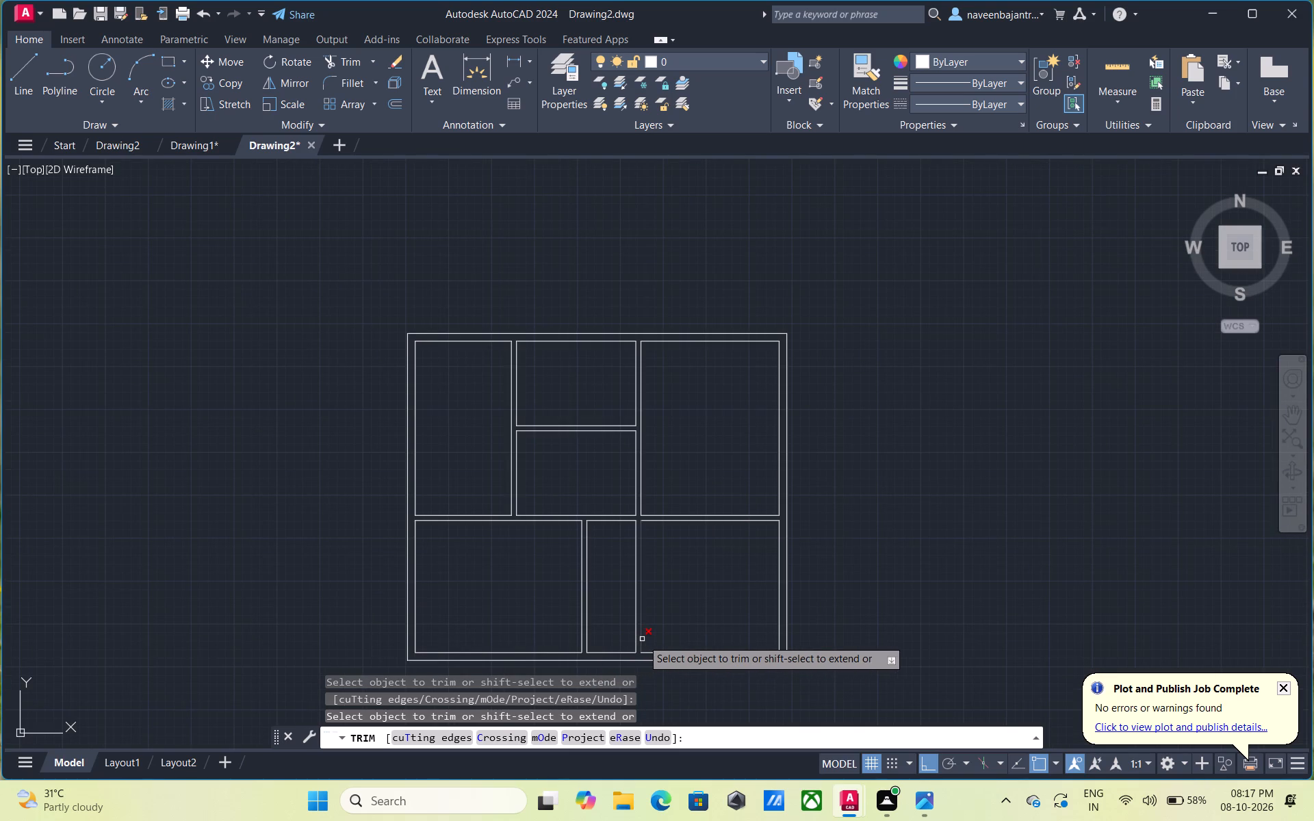
Check the narrow lower middle room's width with a dimension preview between its upper corners, without placing the dimension.
click(480, 76)
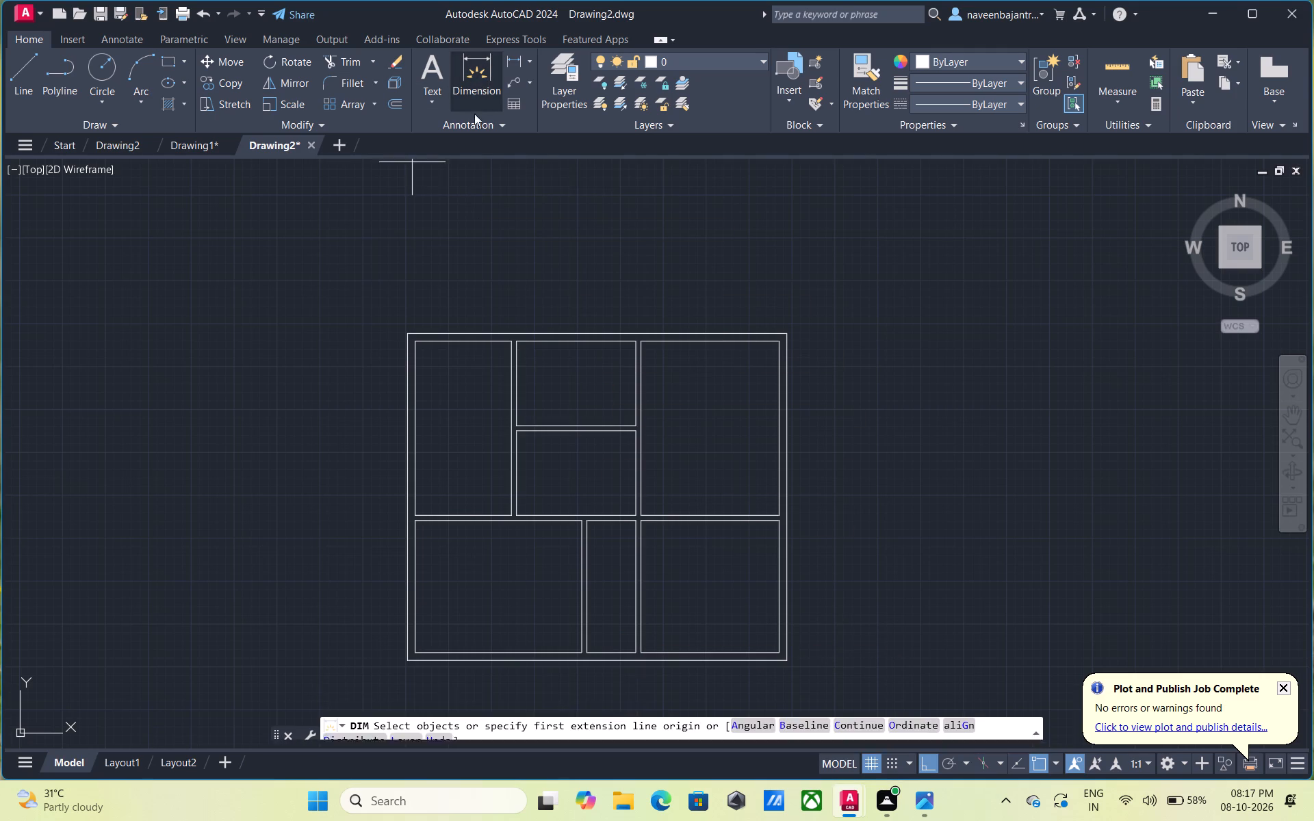
scroll(590, 532, up, 3)
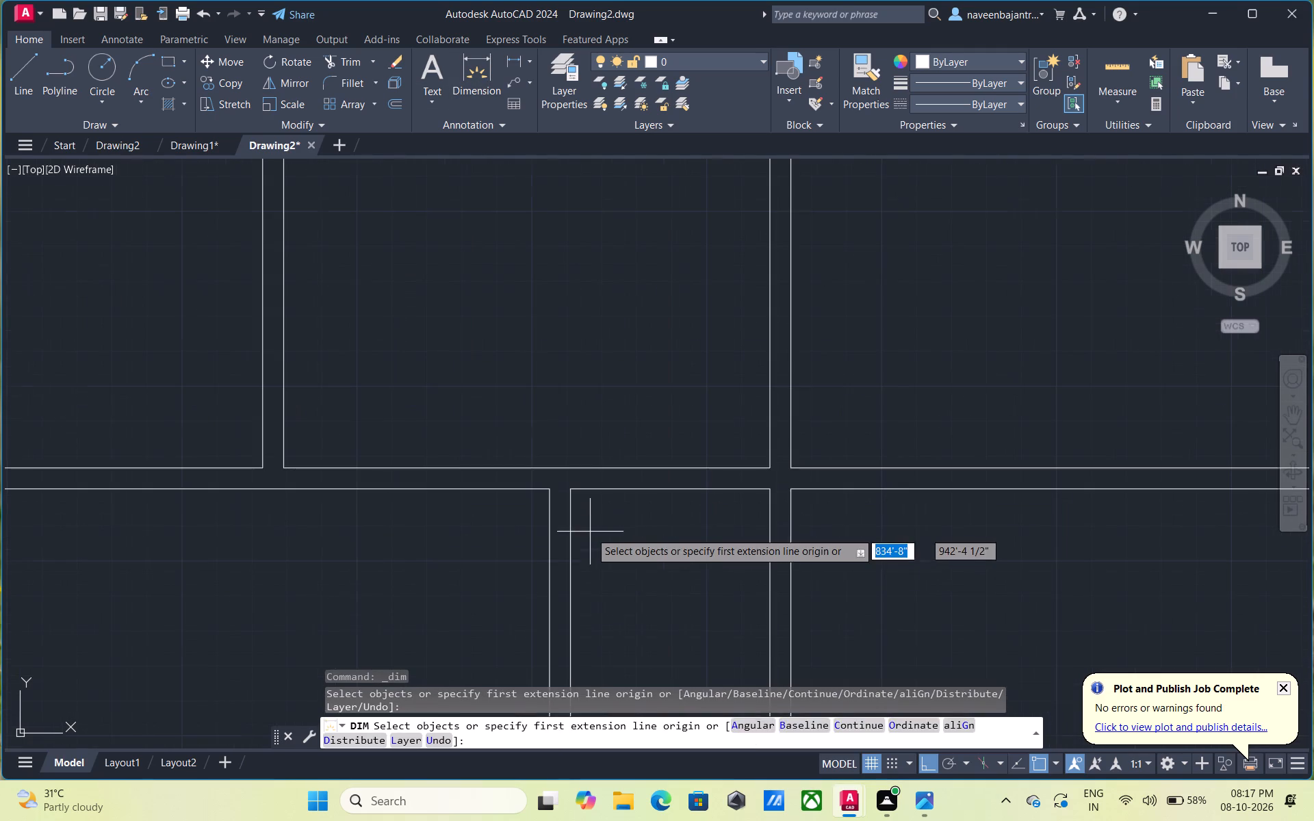
click(569, 491)
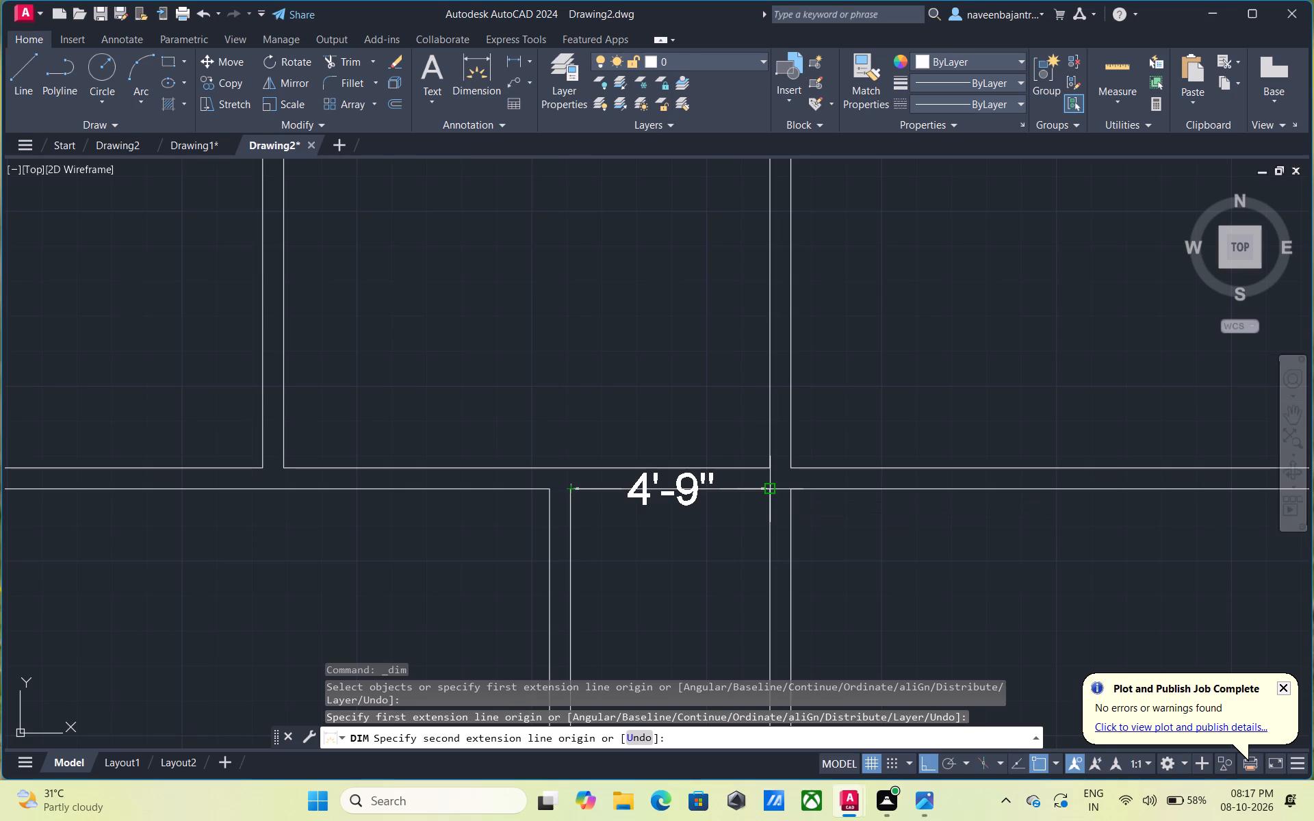
key(Escape)
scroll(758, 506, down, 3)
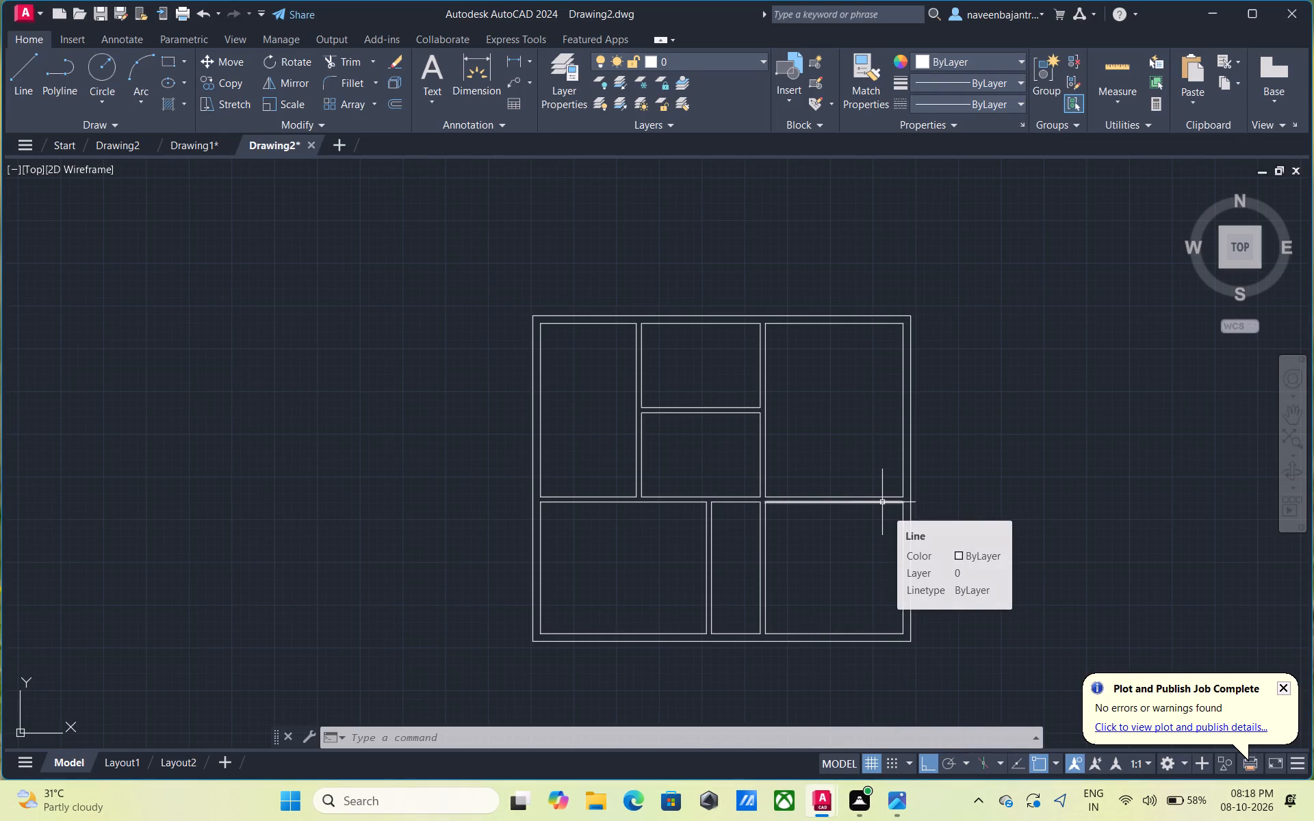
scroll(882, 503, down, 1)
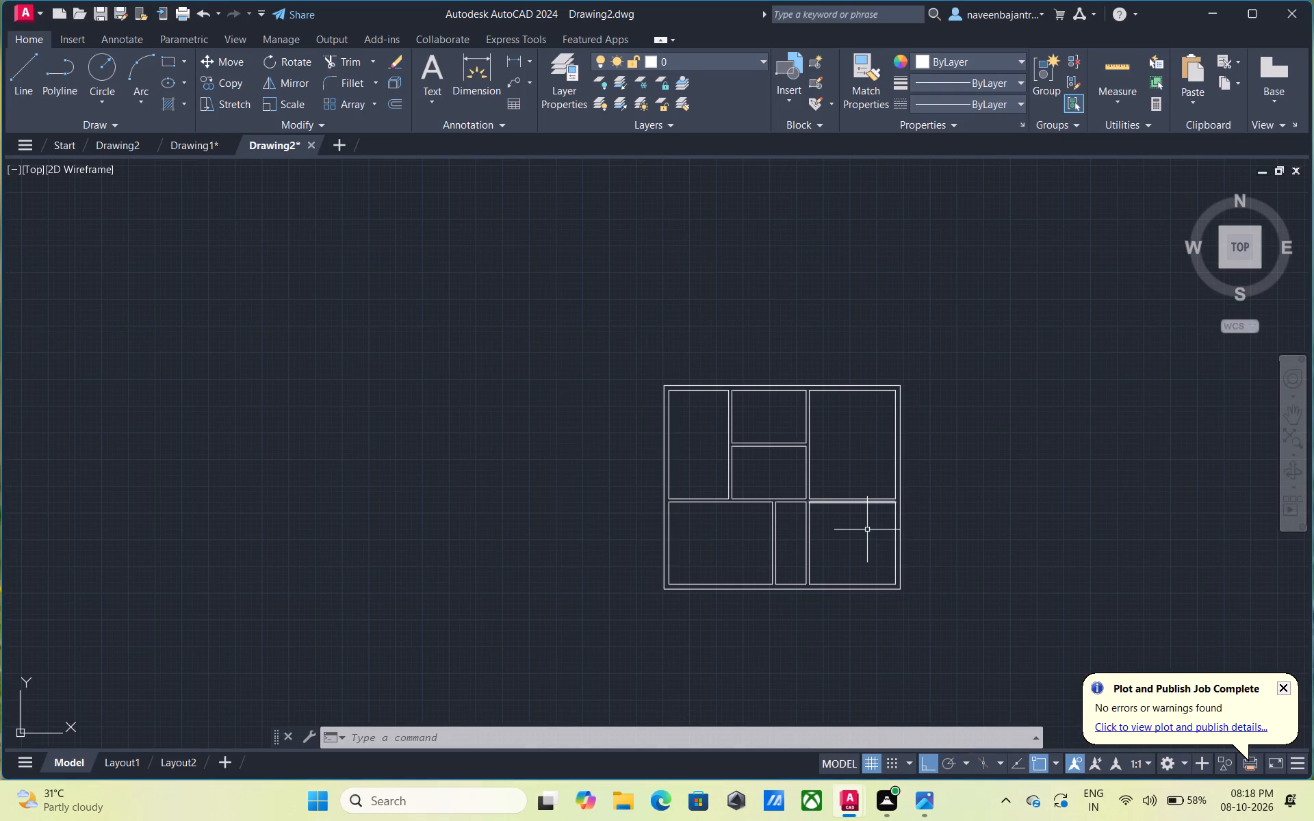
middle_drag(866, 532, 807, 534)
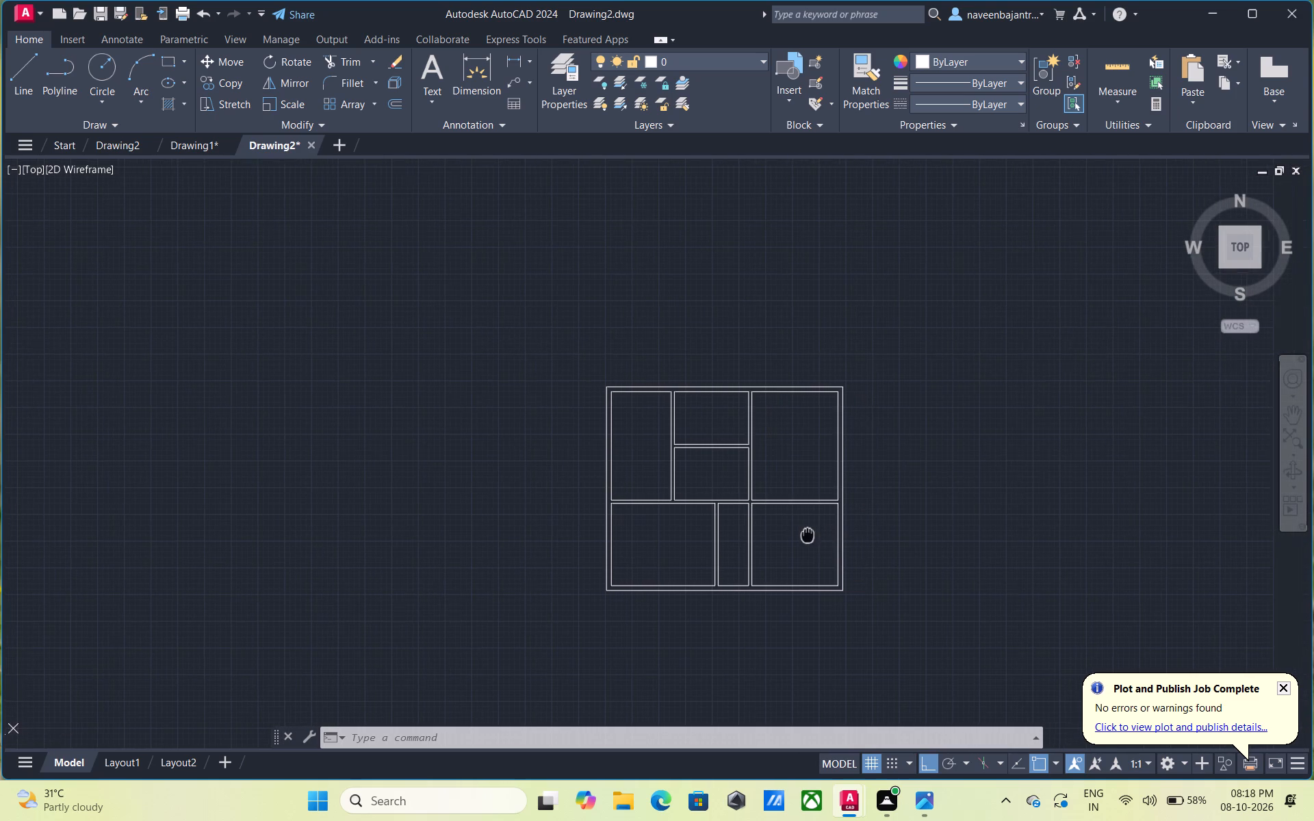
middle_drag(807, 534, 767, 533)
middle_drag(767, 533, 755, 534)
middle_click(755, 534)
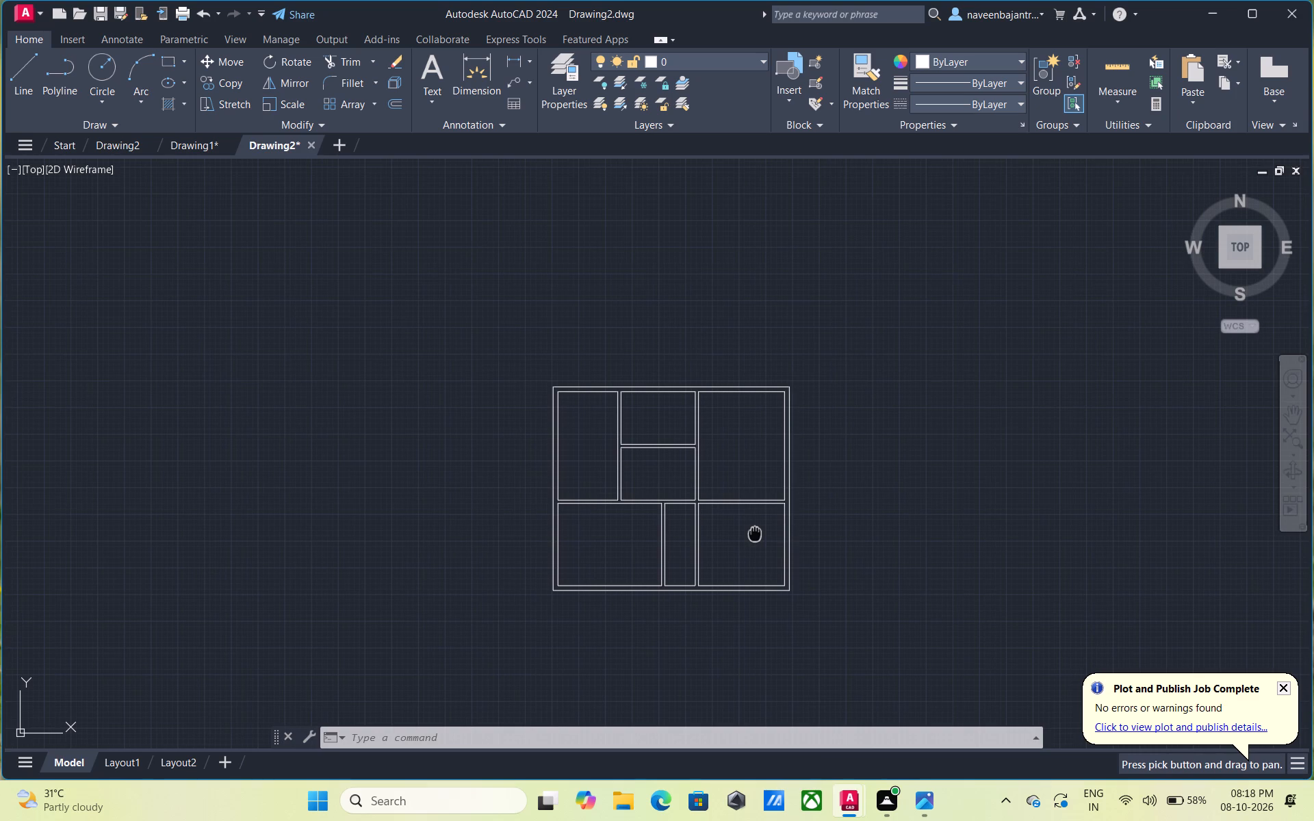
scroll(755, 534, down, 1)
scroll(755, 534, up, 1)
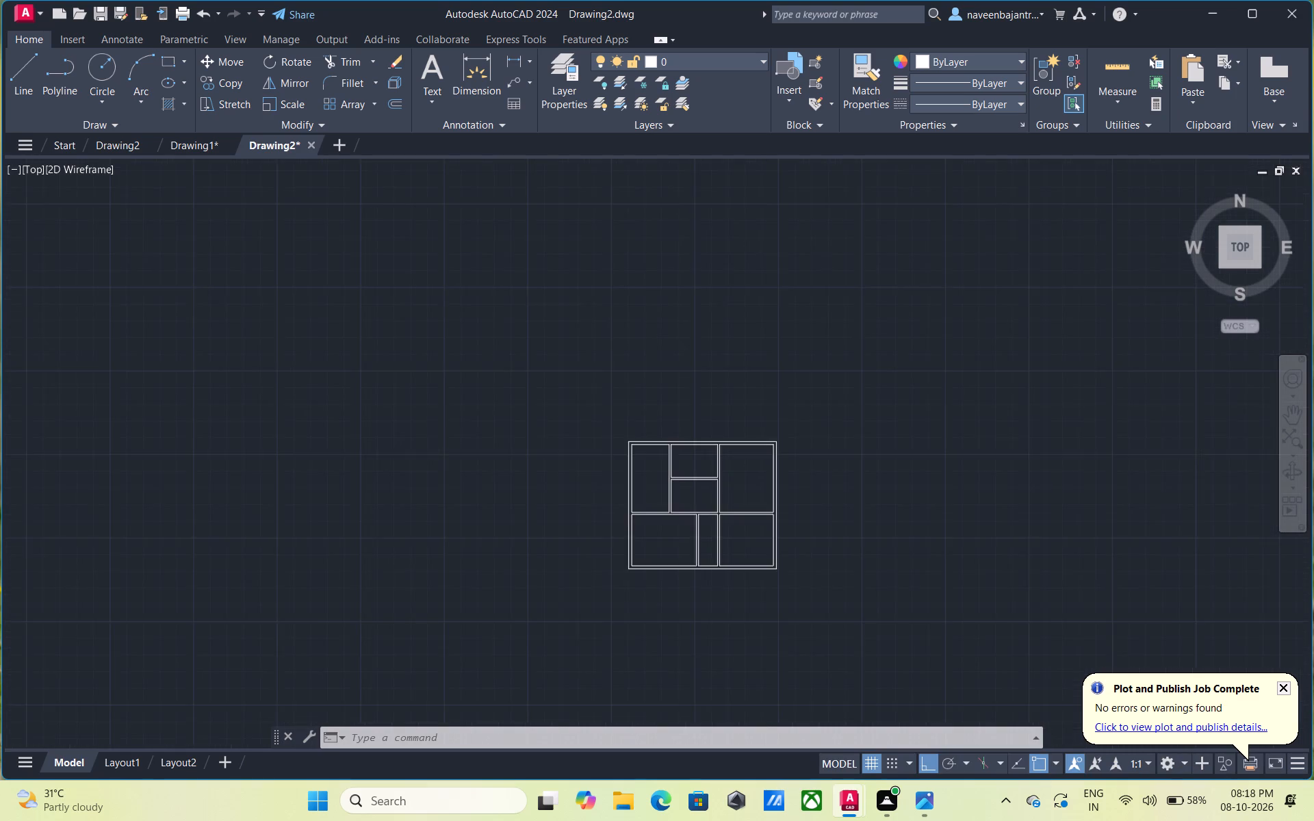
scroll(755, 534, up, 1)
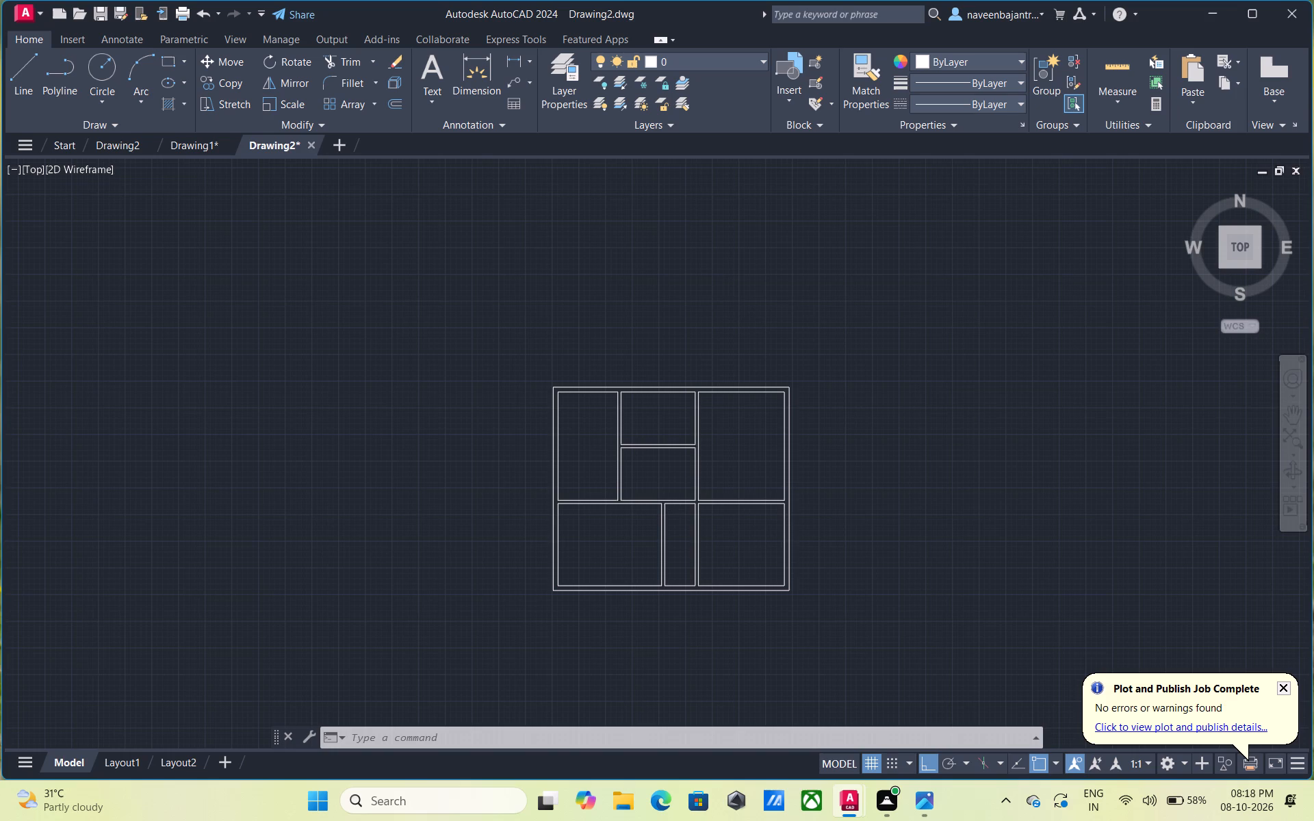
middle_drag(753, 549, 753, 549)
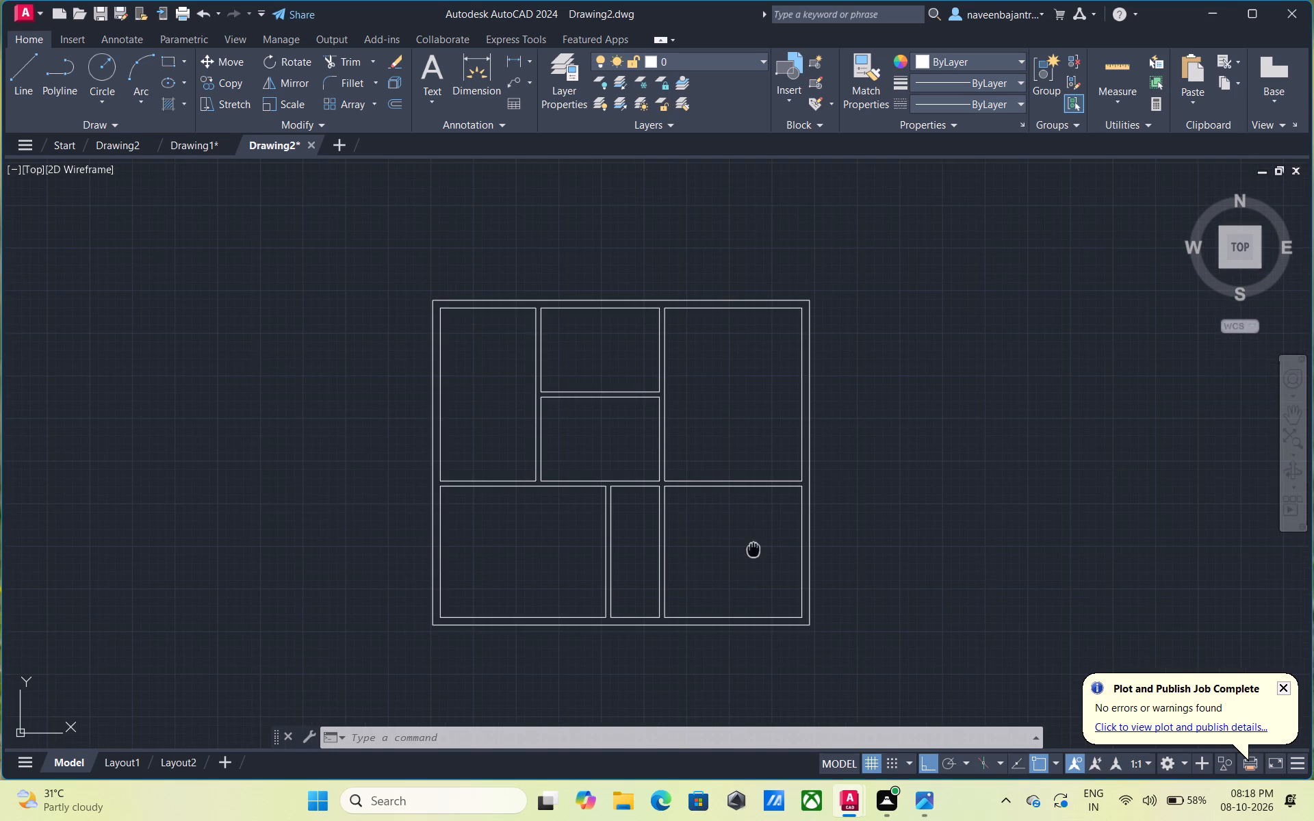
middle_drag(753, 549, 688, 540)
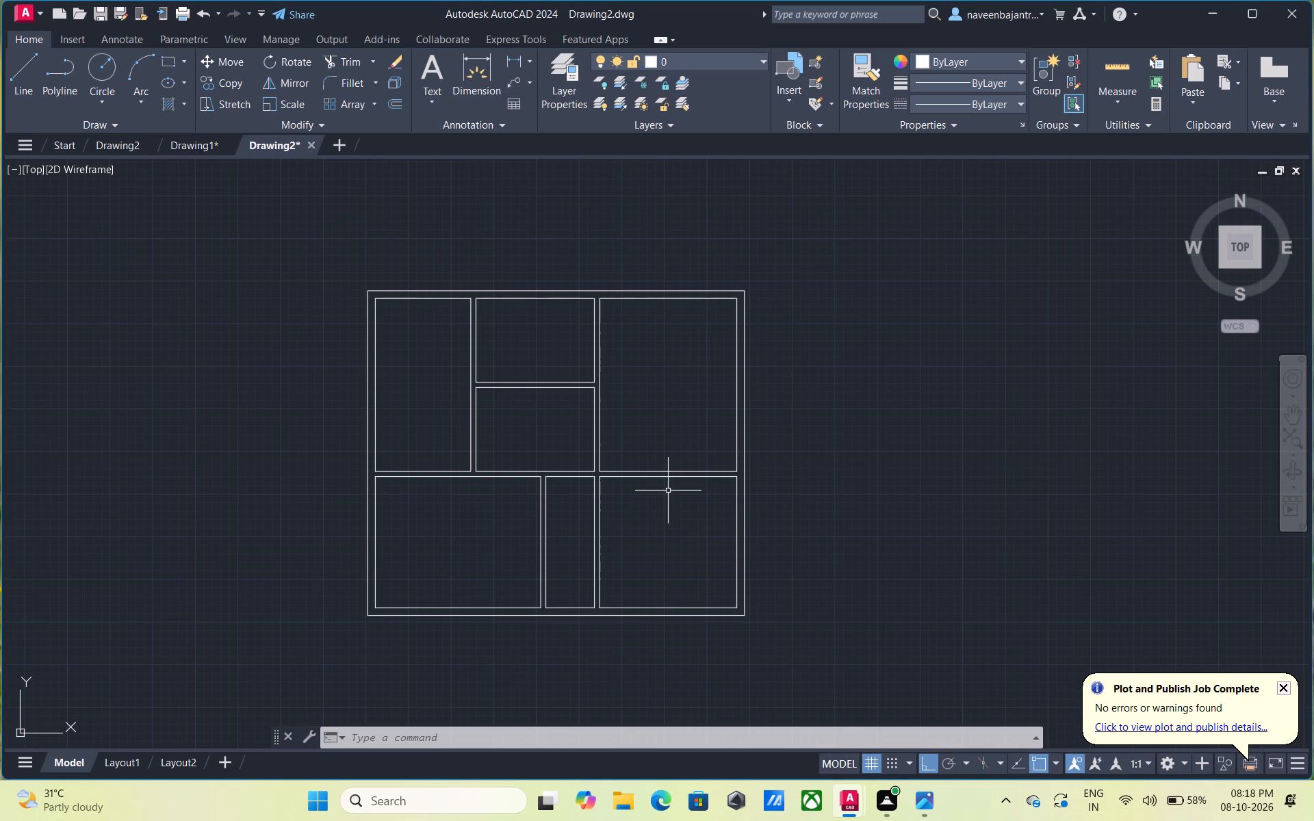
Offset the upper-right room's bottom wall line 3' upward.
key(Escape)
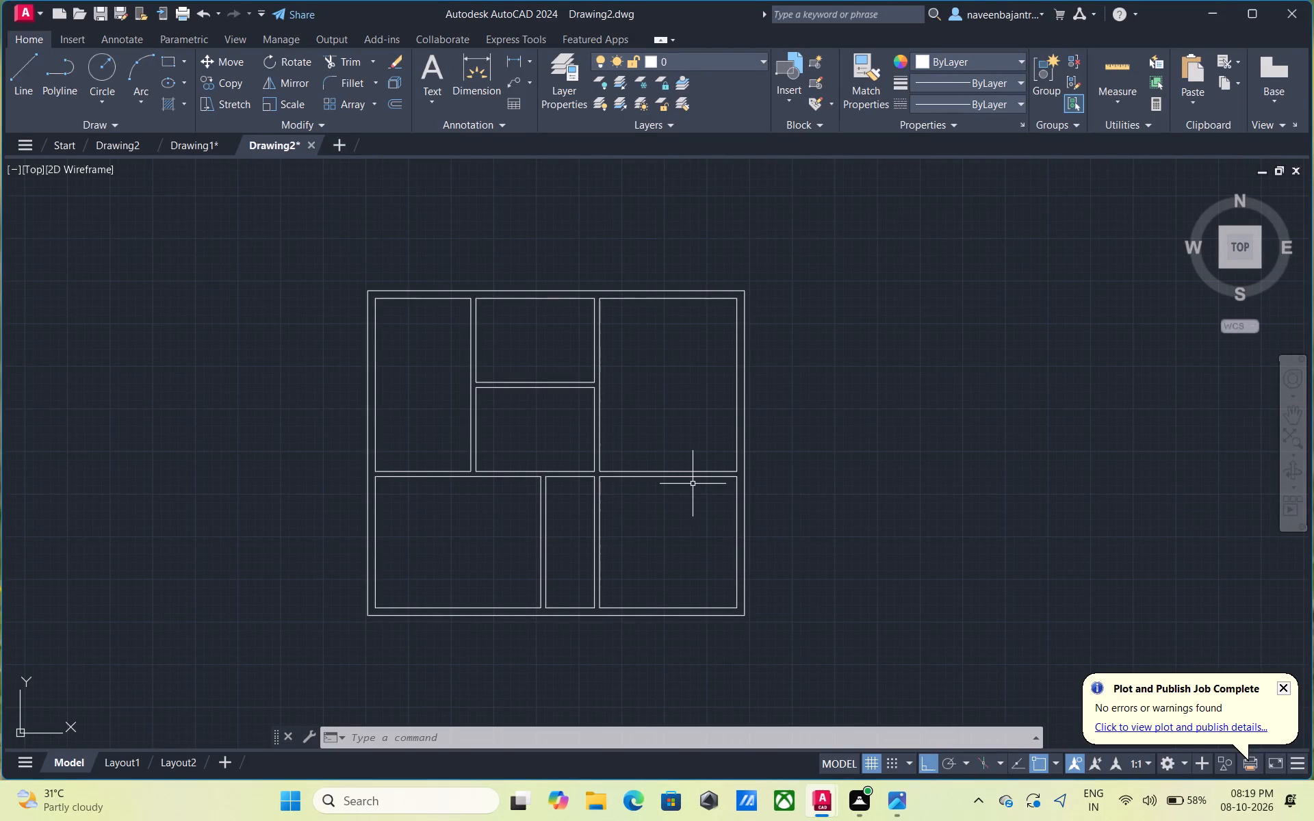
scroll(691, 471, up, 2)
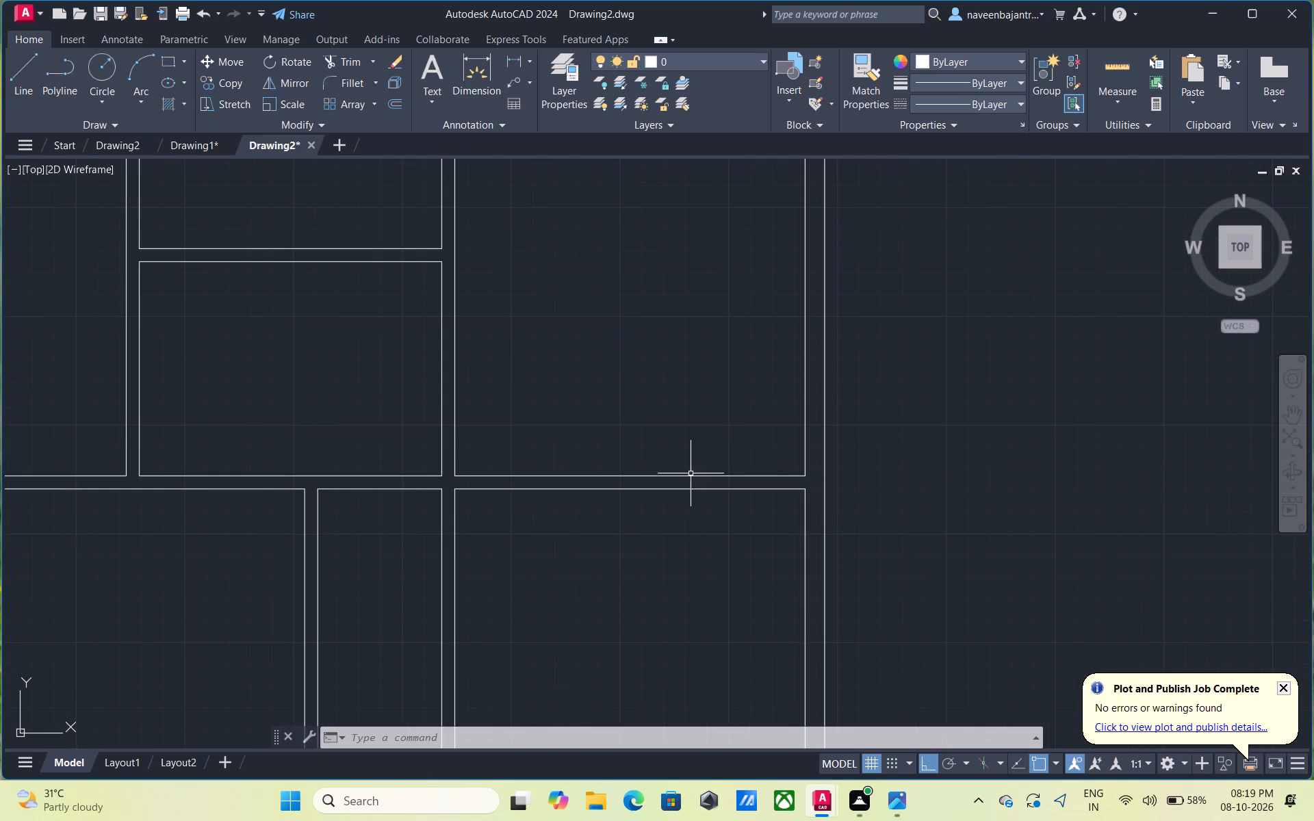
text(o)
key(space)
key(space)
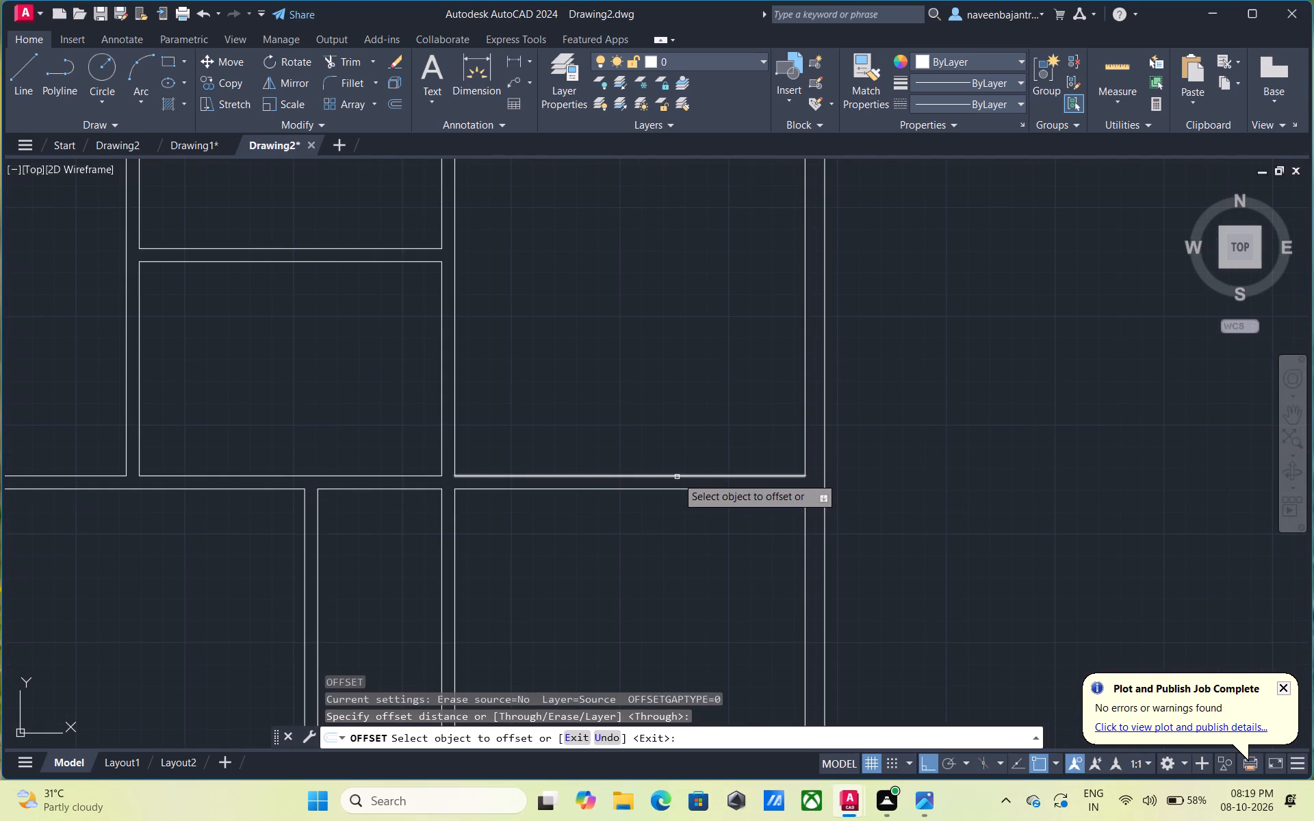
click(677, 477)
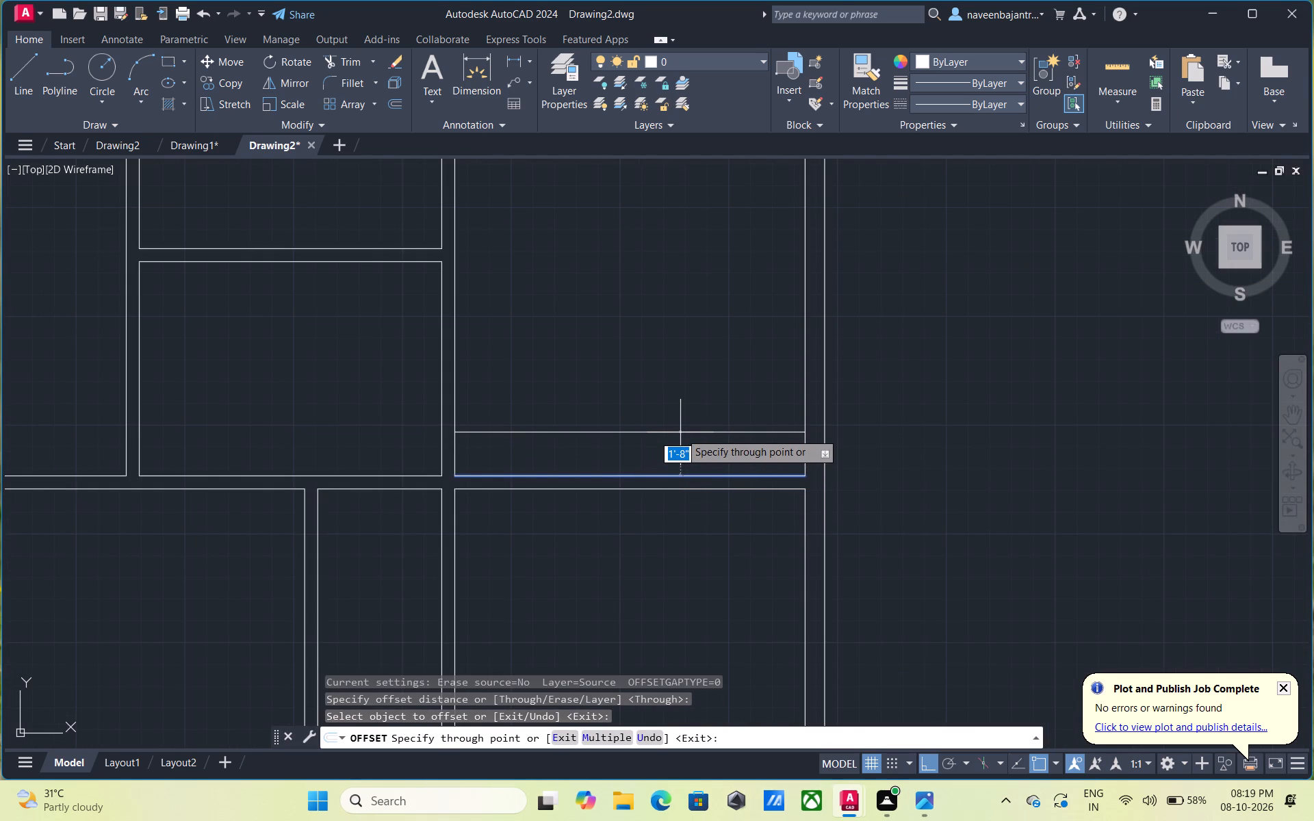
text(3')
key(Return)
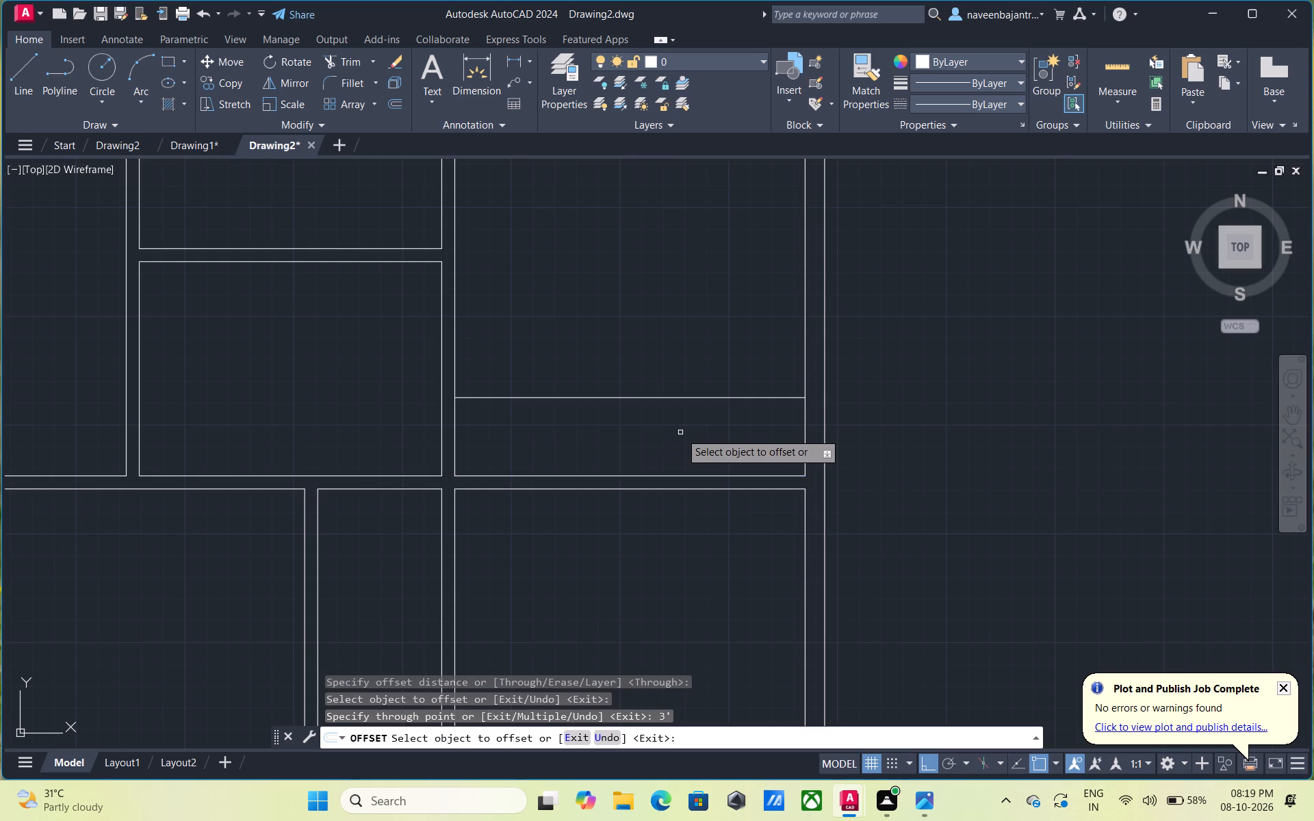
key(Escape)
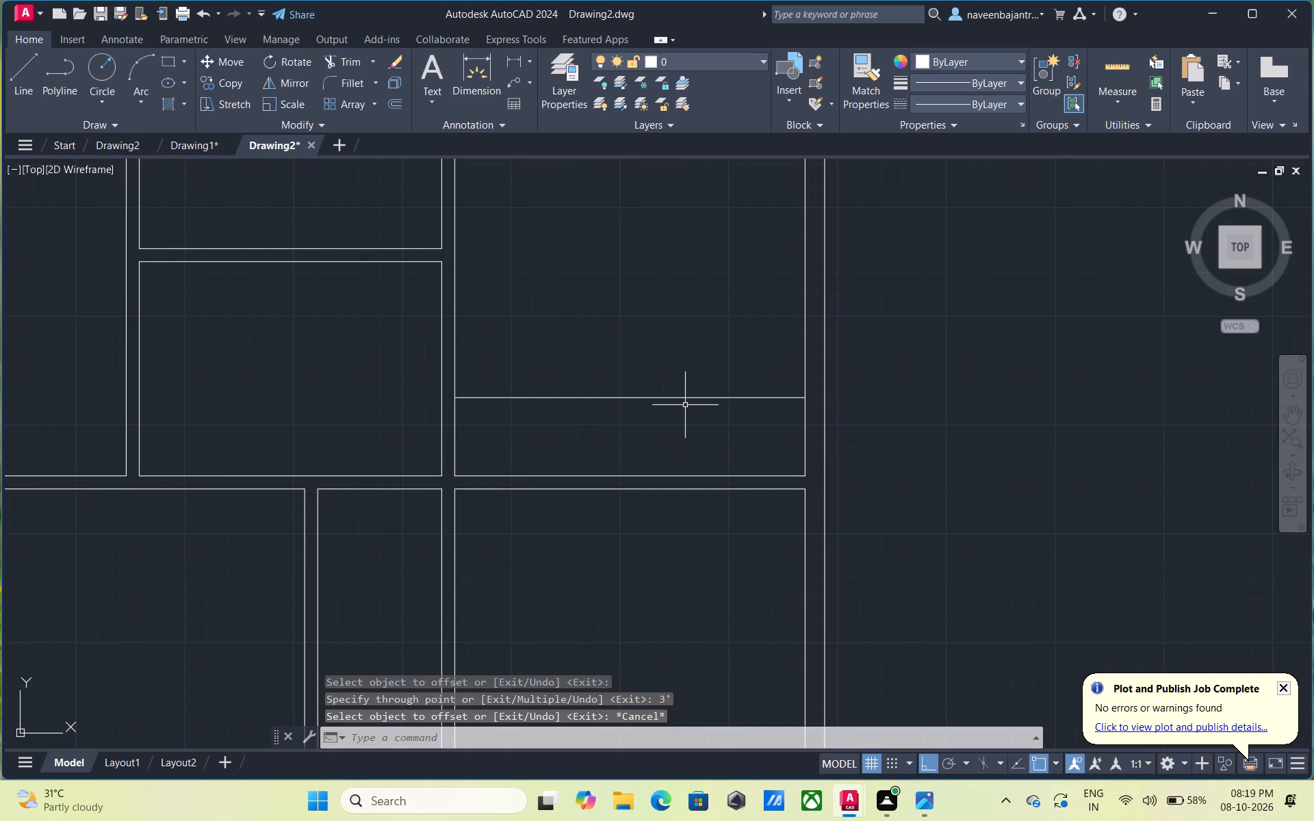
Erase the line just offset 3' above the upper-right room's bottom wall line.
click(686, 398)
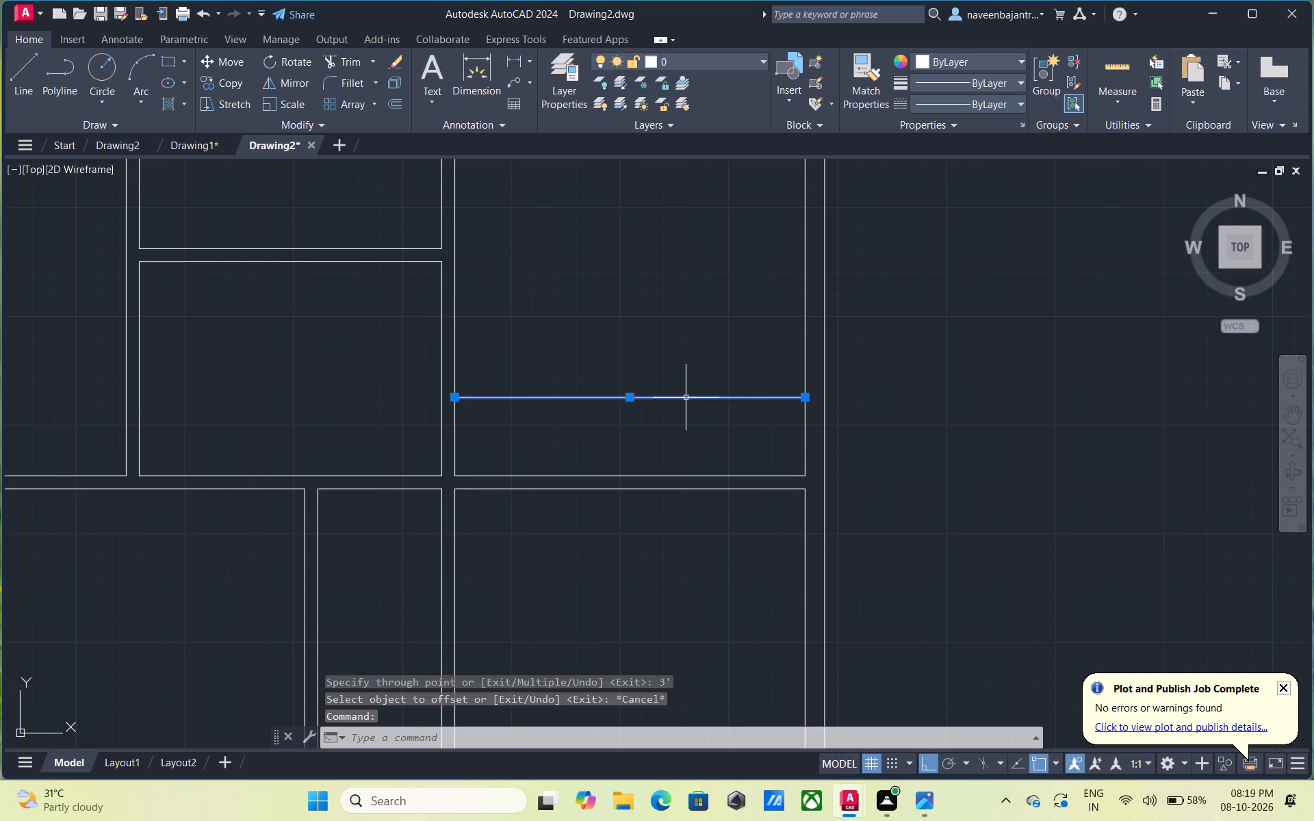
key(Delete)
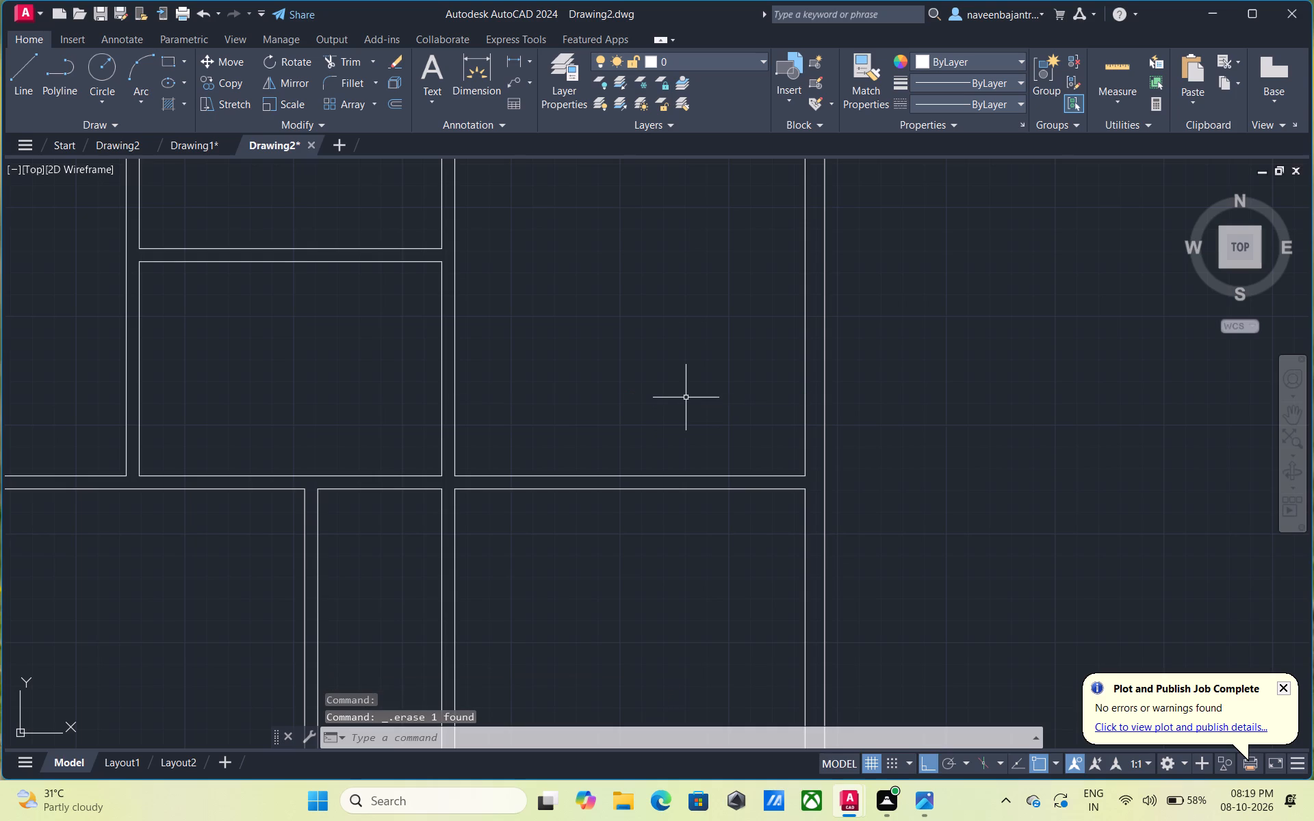
Offset the upper-right room's bottom wall line 4' upward, and offset the new line another 6" up for a horizontal partition.
key(Escape)
text(o)
key(space)
key(space)
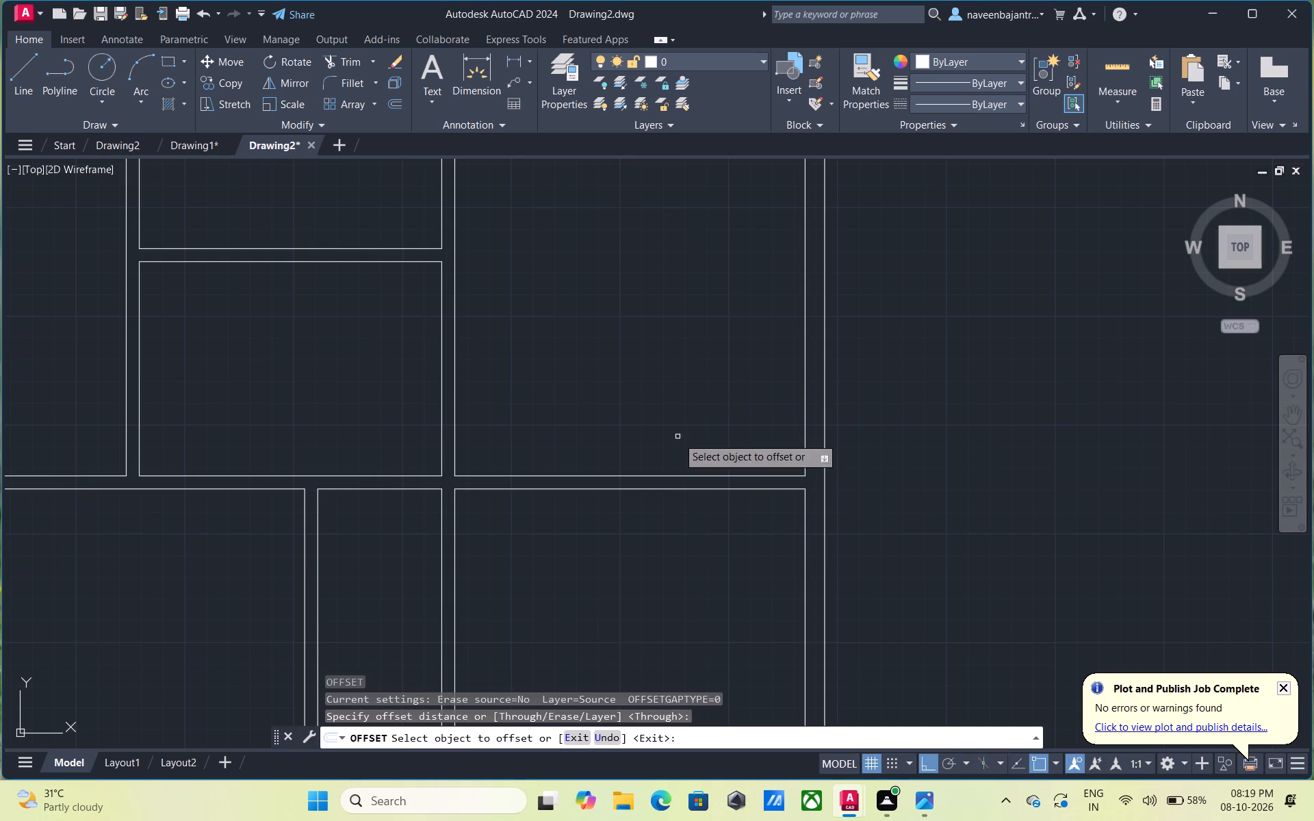
click(677, 475)
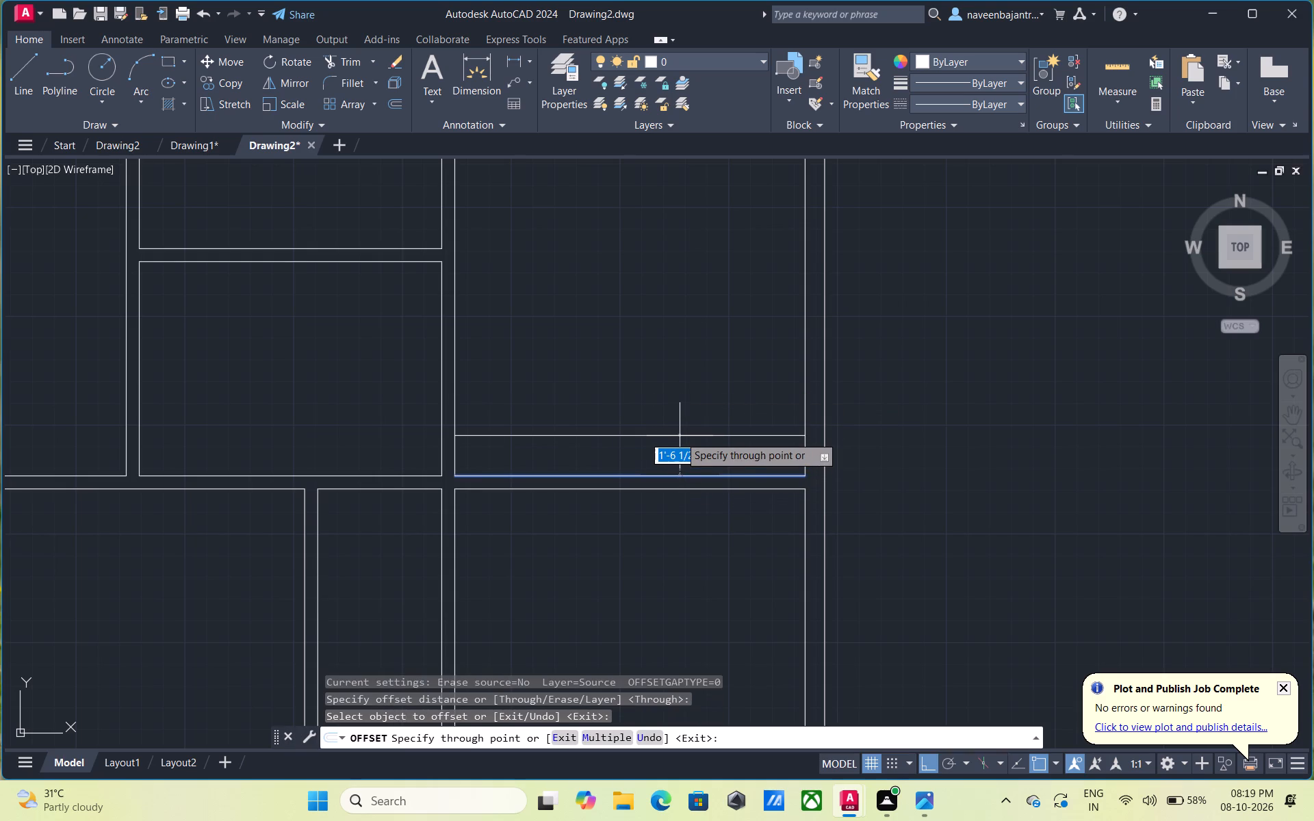
text(4')
key(Return)
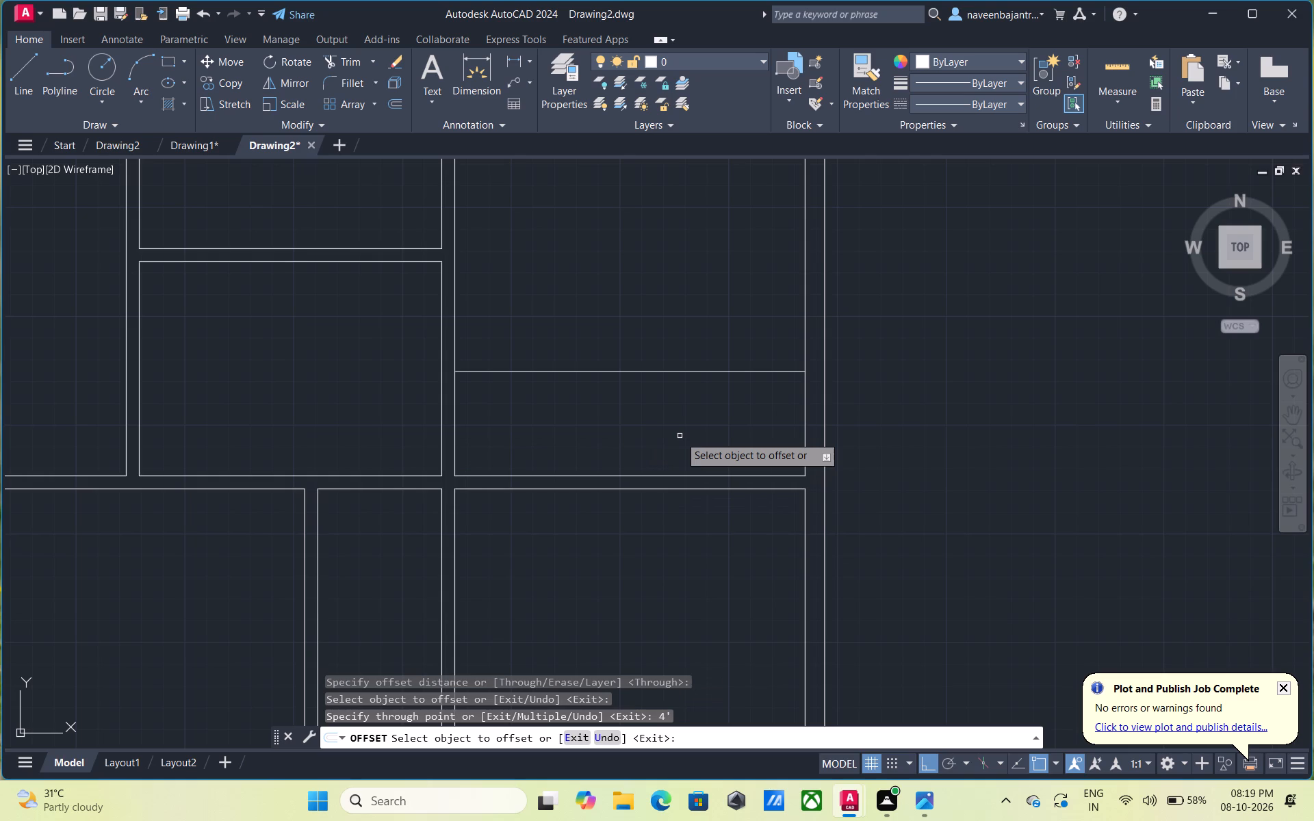
click(660, 372)
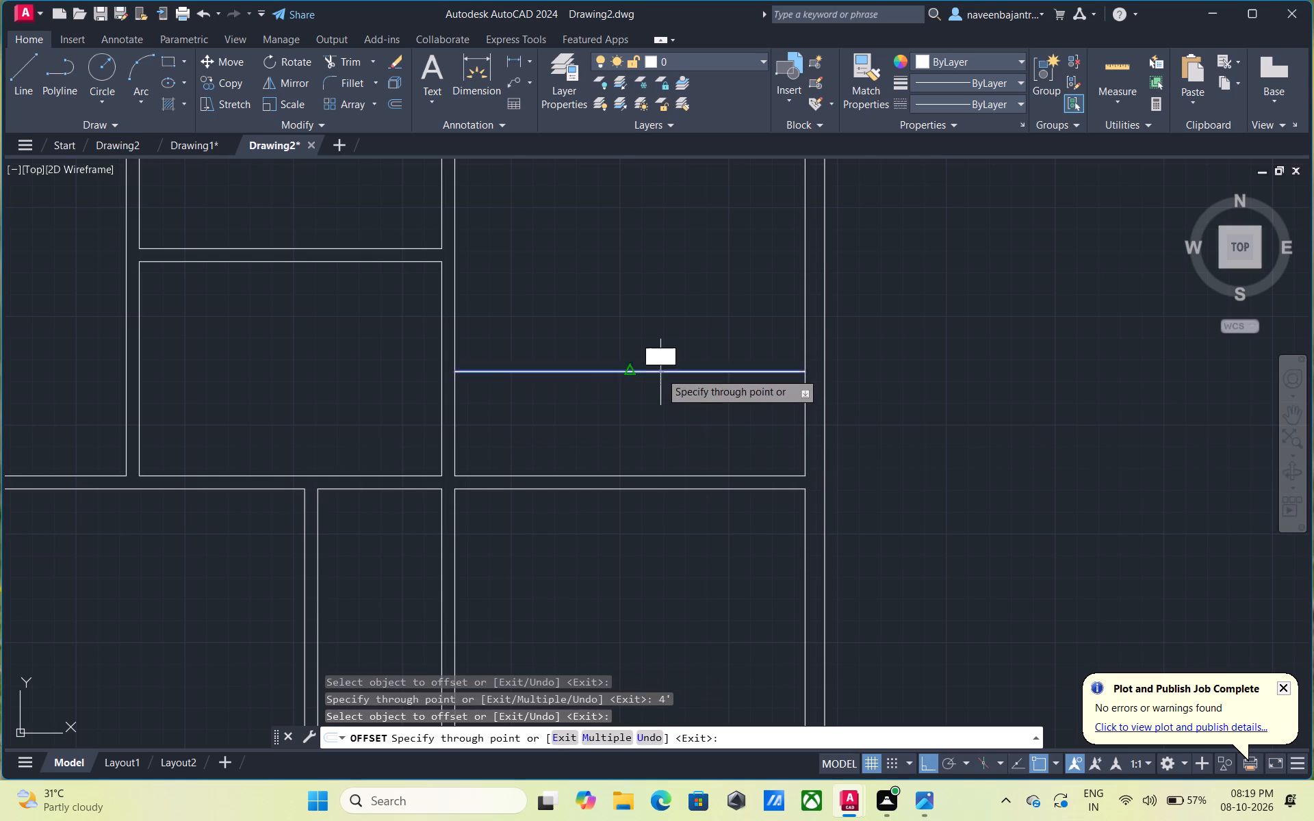
text(6")
key(Return)
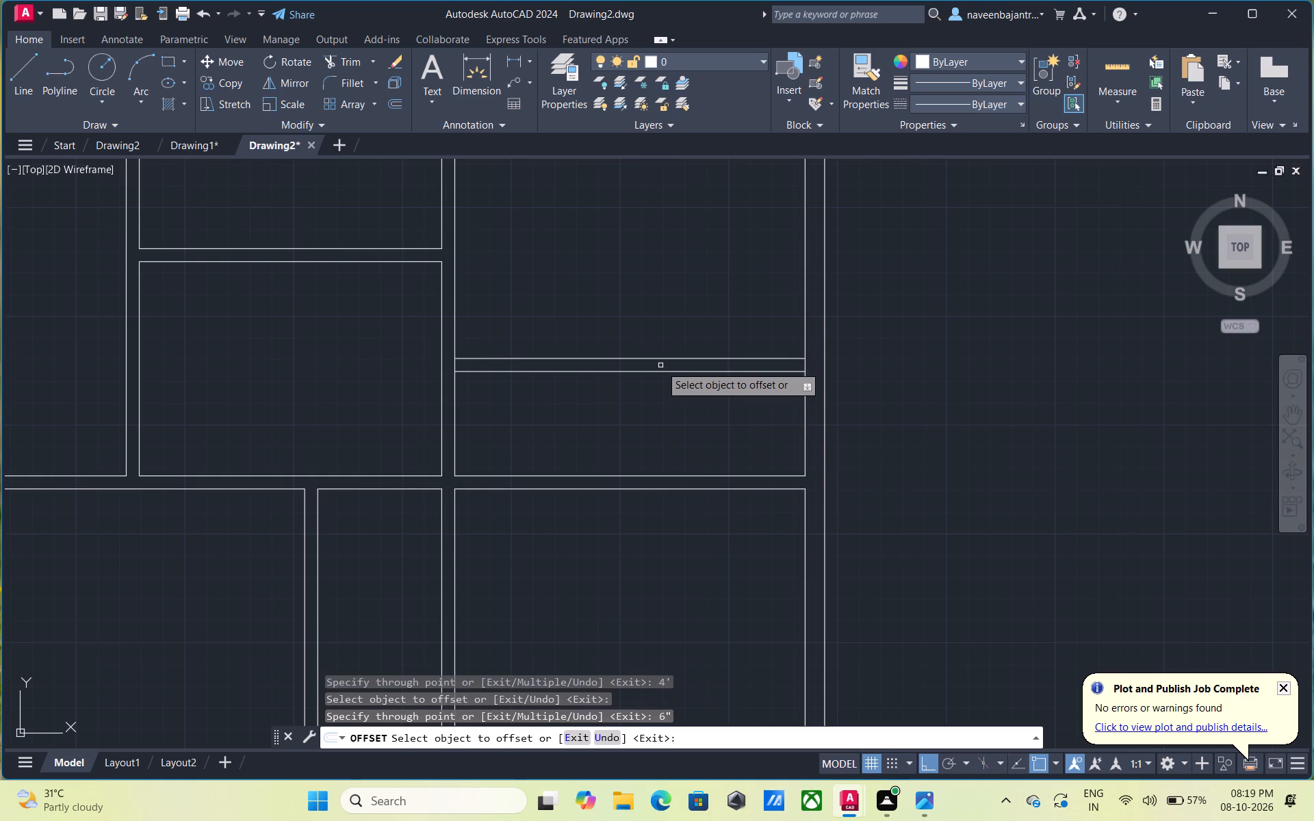
scroll(660, 374, down, 1)
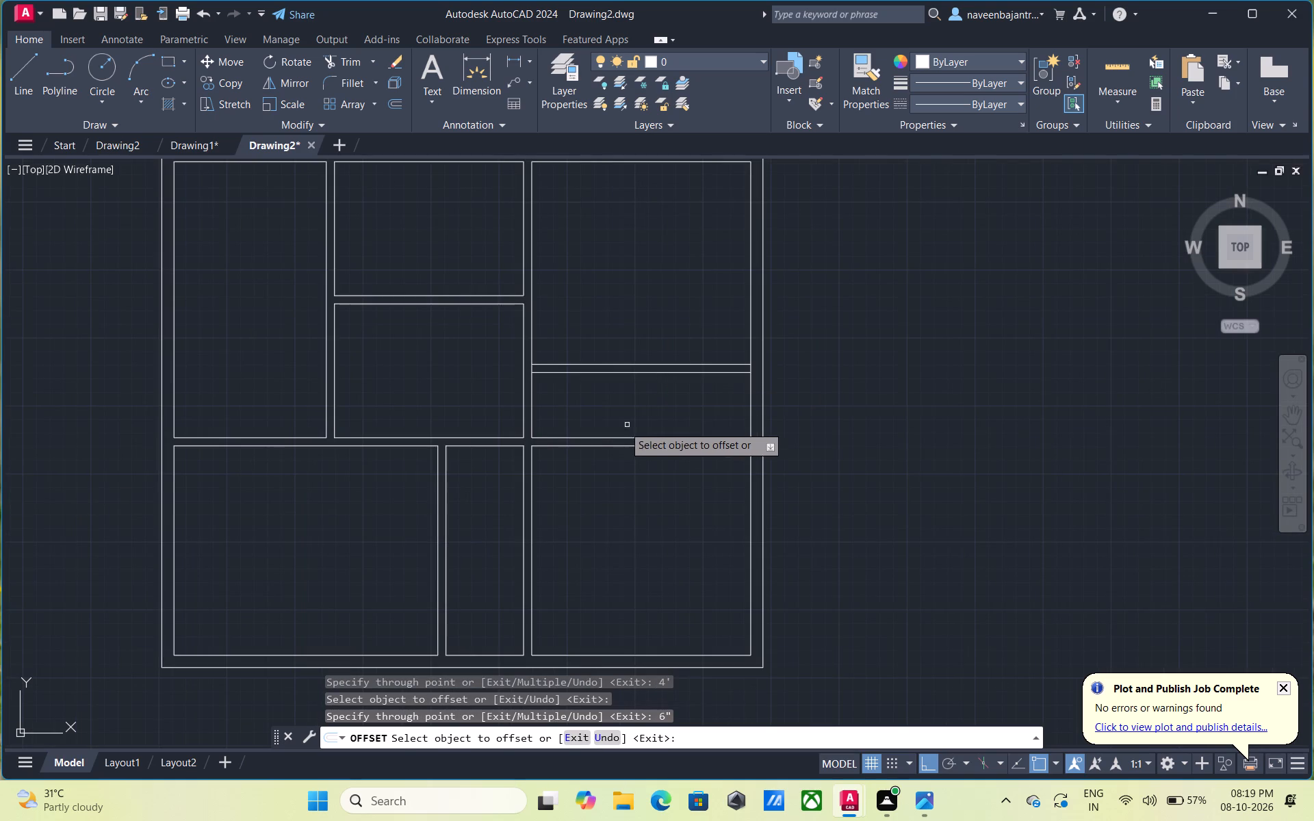
middle_drag(597, 415, 646, 426)
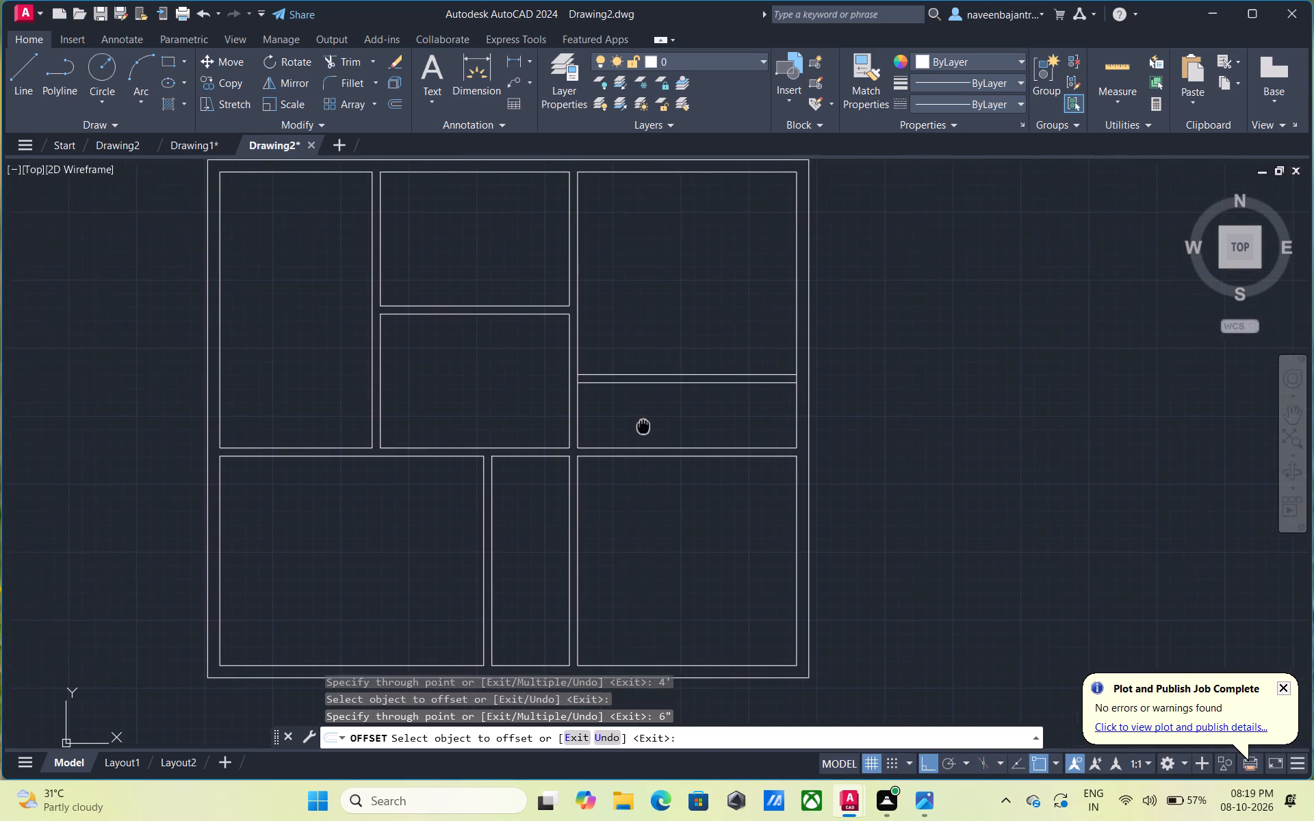
middle_drag(646, 426, 666, 430)
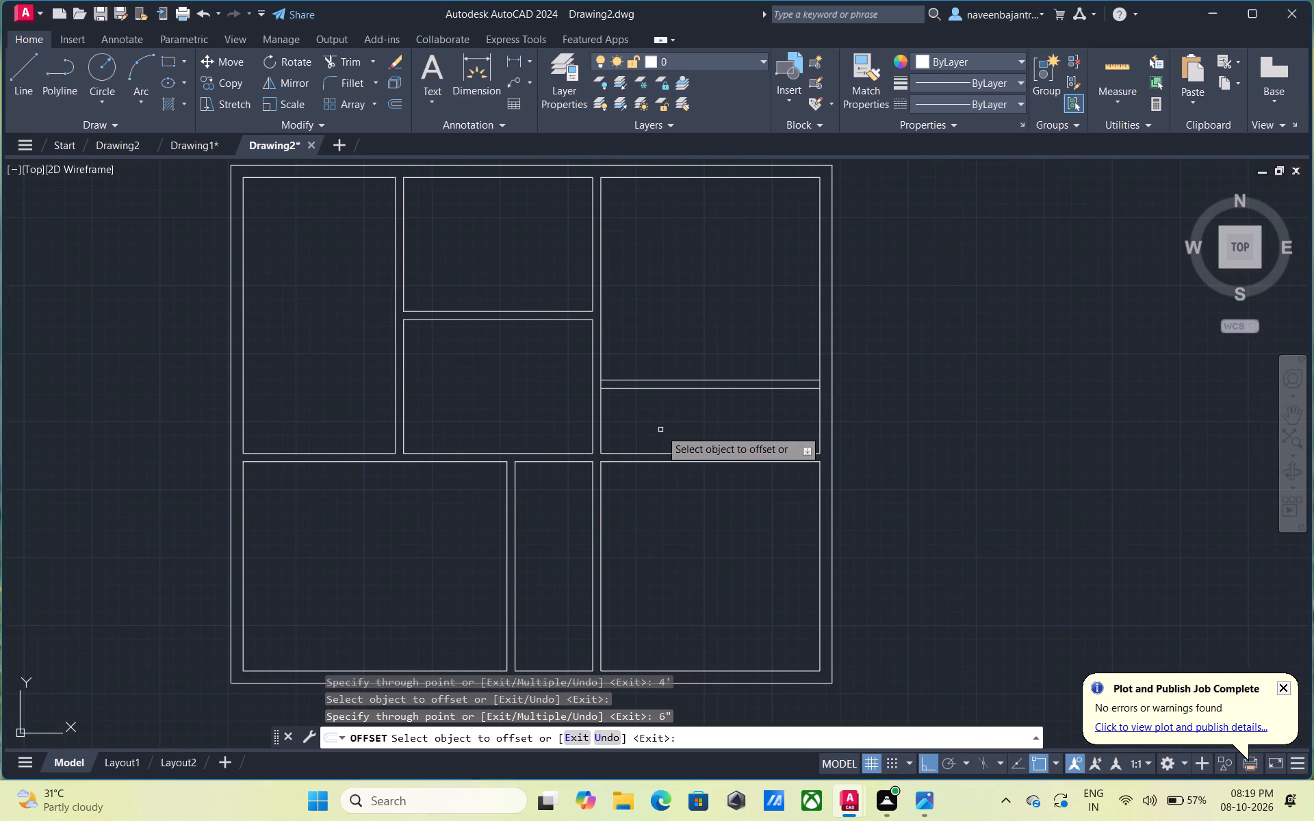
scroll(660, 430, up, 1)
key(Escape)
Draw two horizontal lines from the new partition's left endpoints across the middle room, ending just past the upper-left vertical partition.
text(l)
key(space)
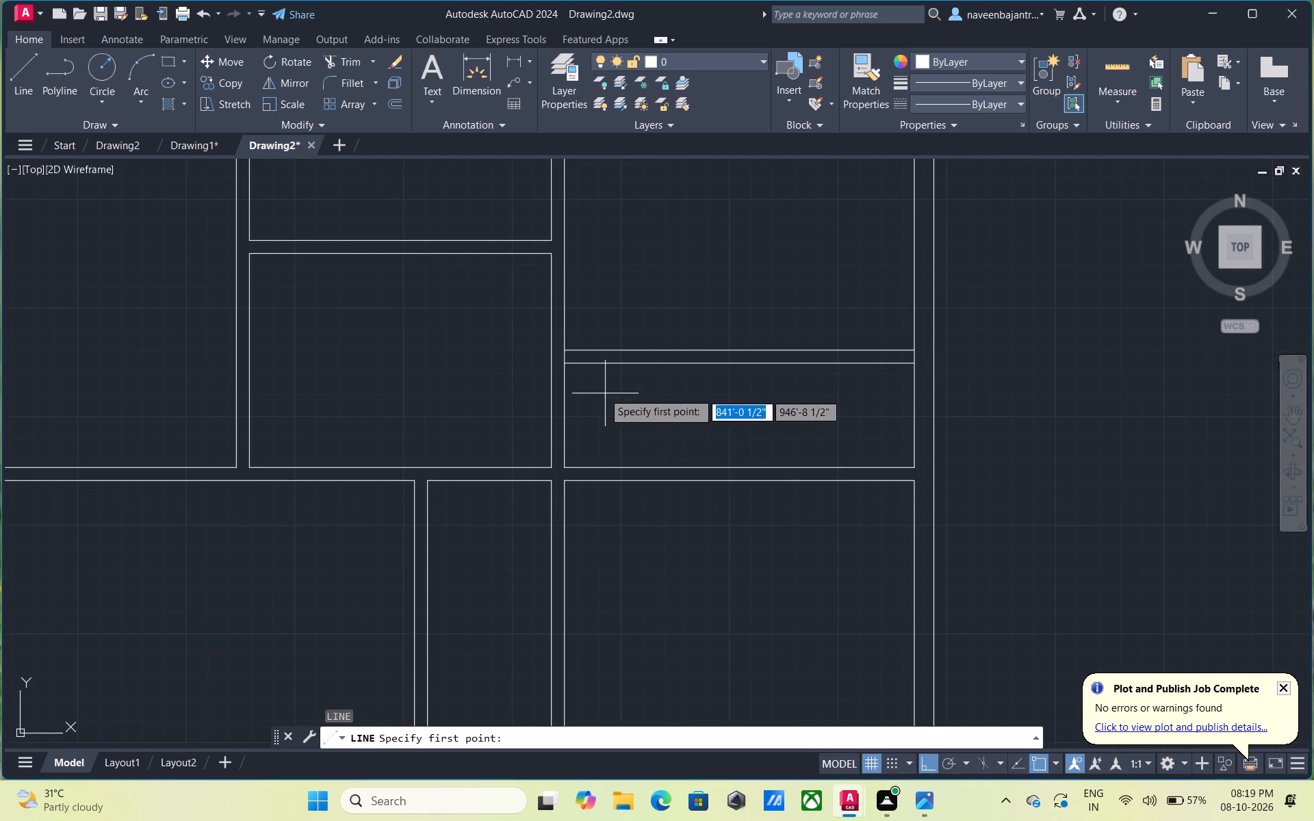
click(568, 368)
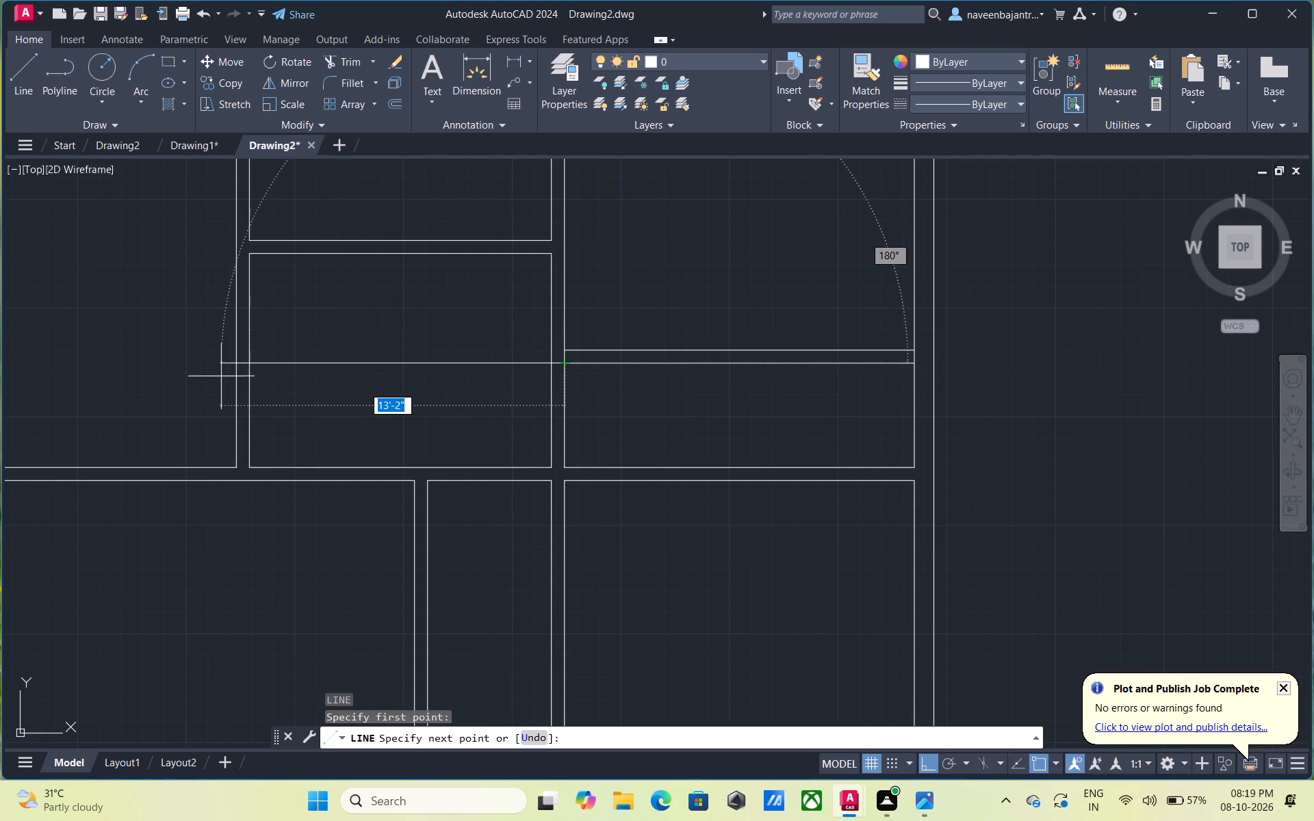
click(198, 376)
key(Escape)
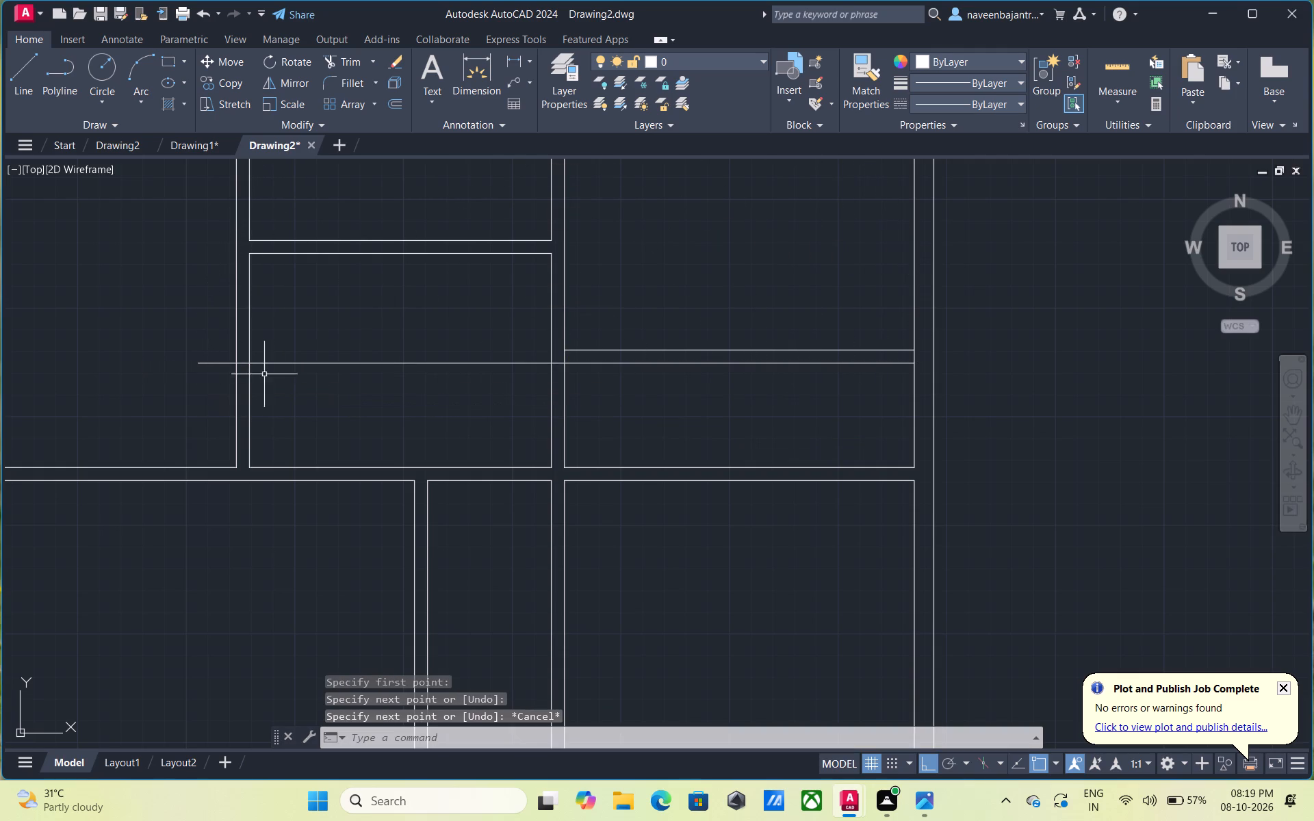
key(l)
key(space)
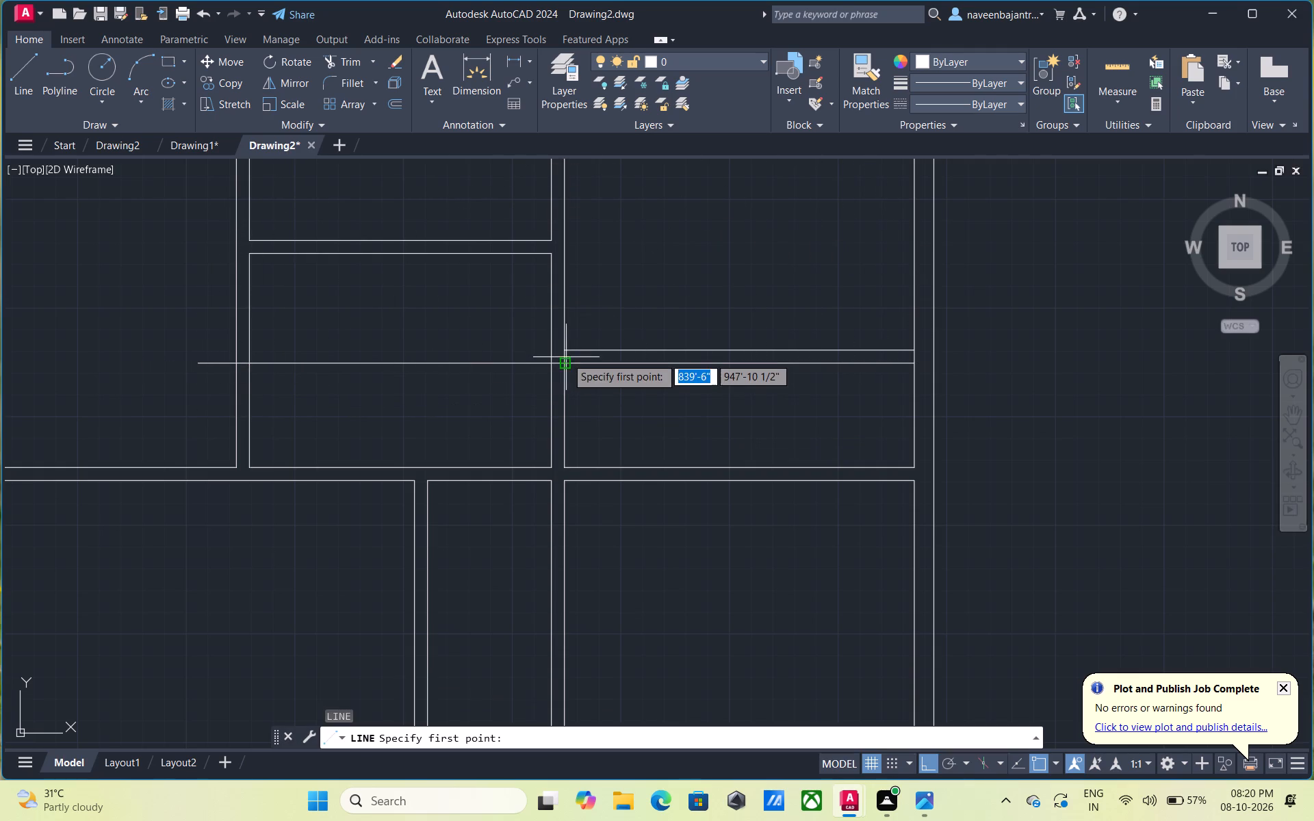
click(566, 347)
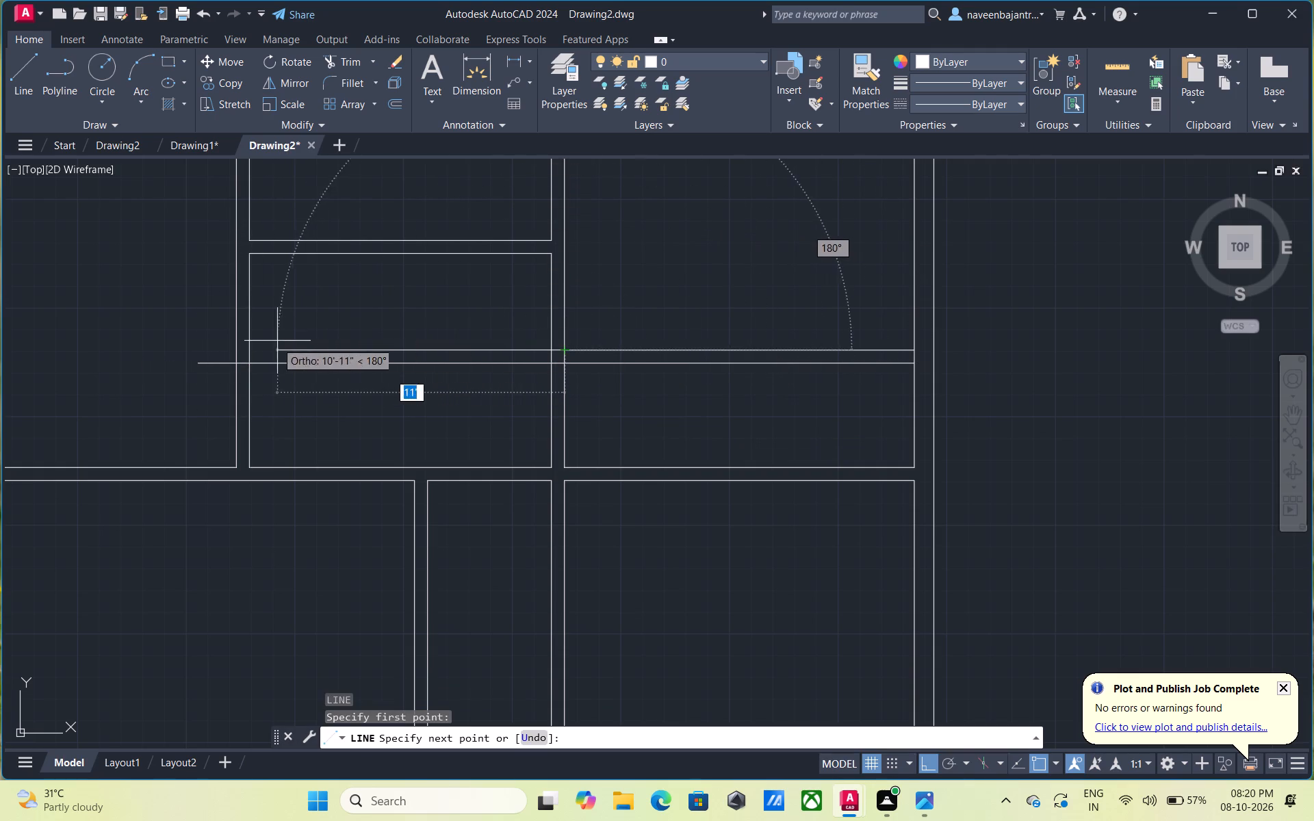
click(211, 352)
key(Escape)
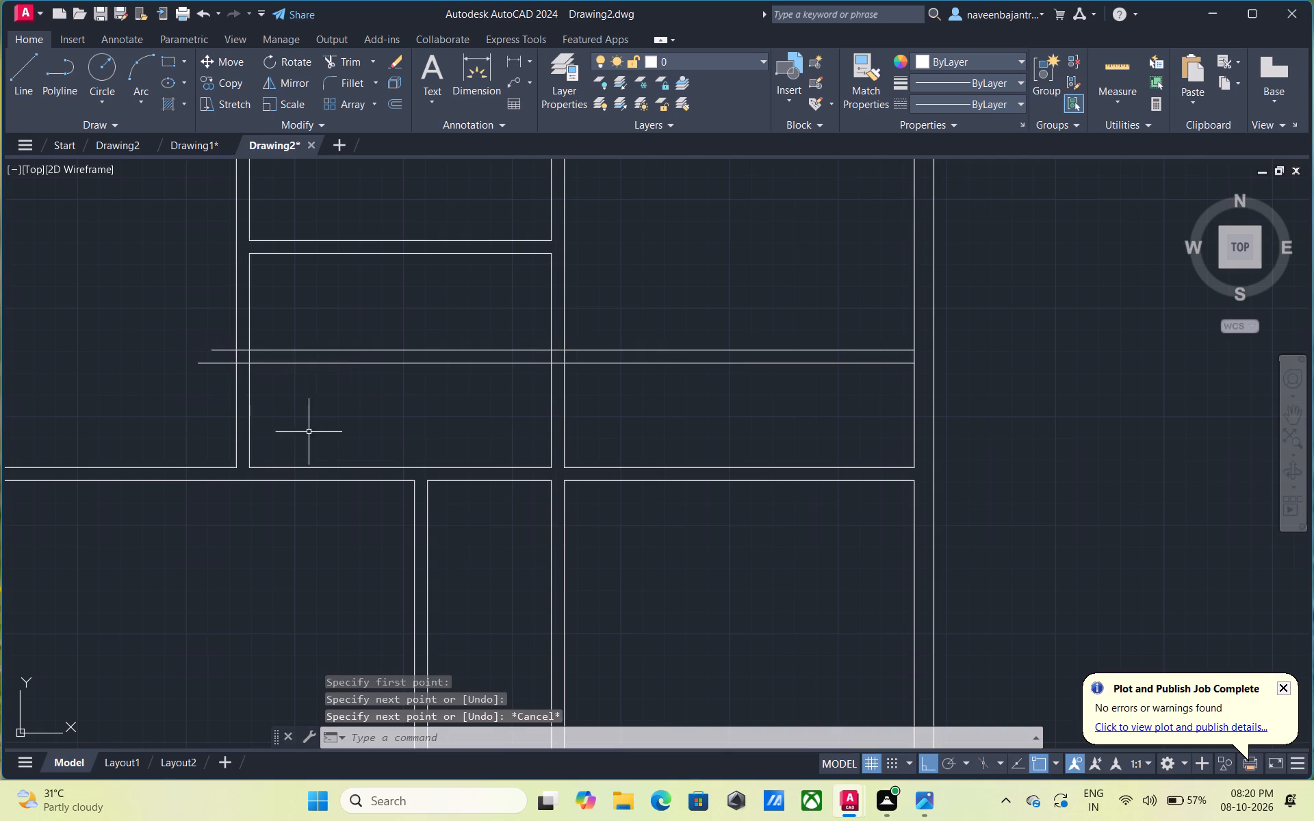
Trim both drawn lines beyond the upper-left partition and across the middle room, leaving short pieces between that partition's faces.
text(tr)
key(space)
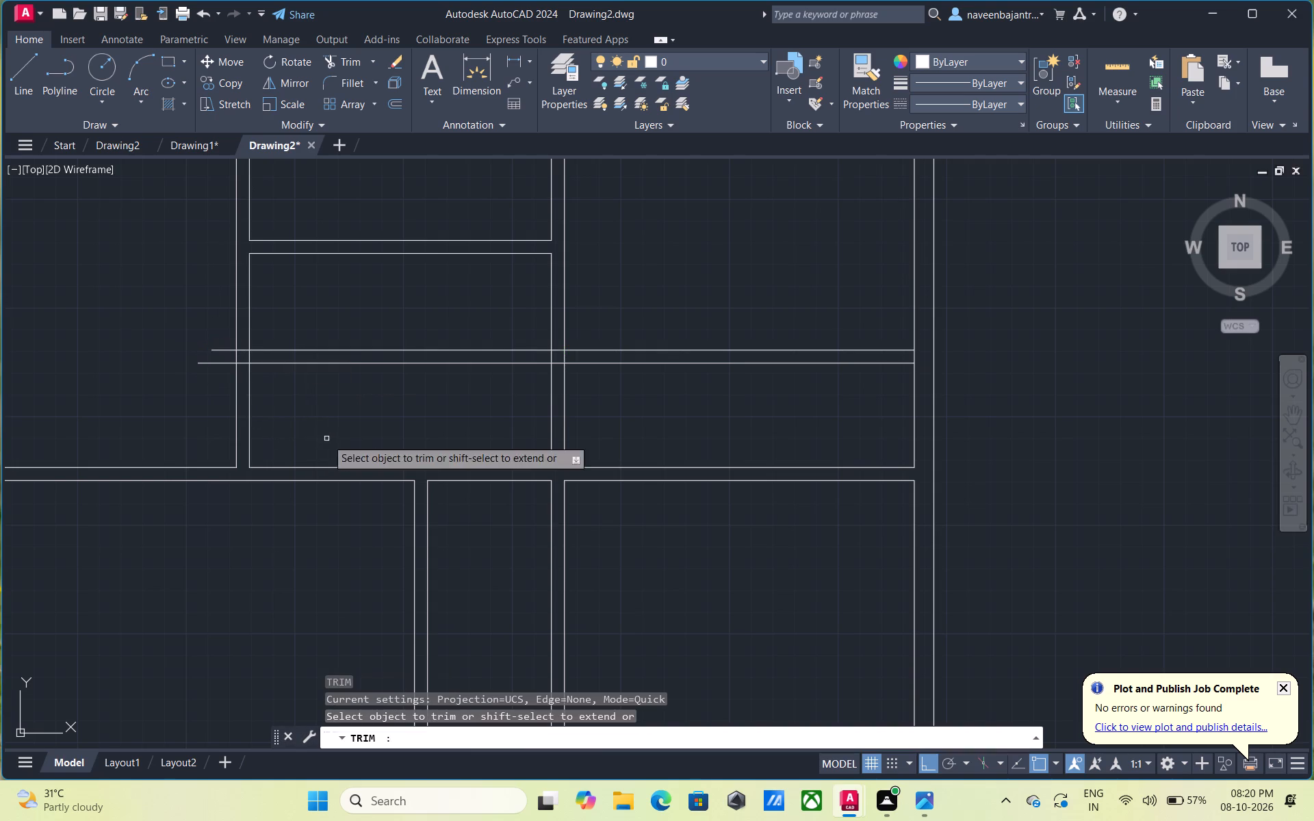
click(218, 348)
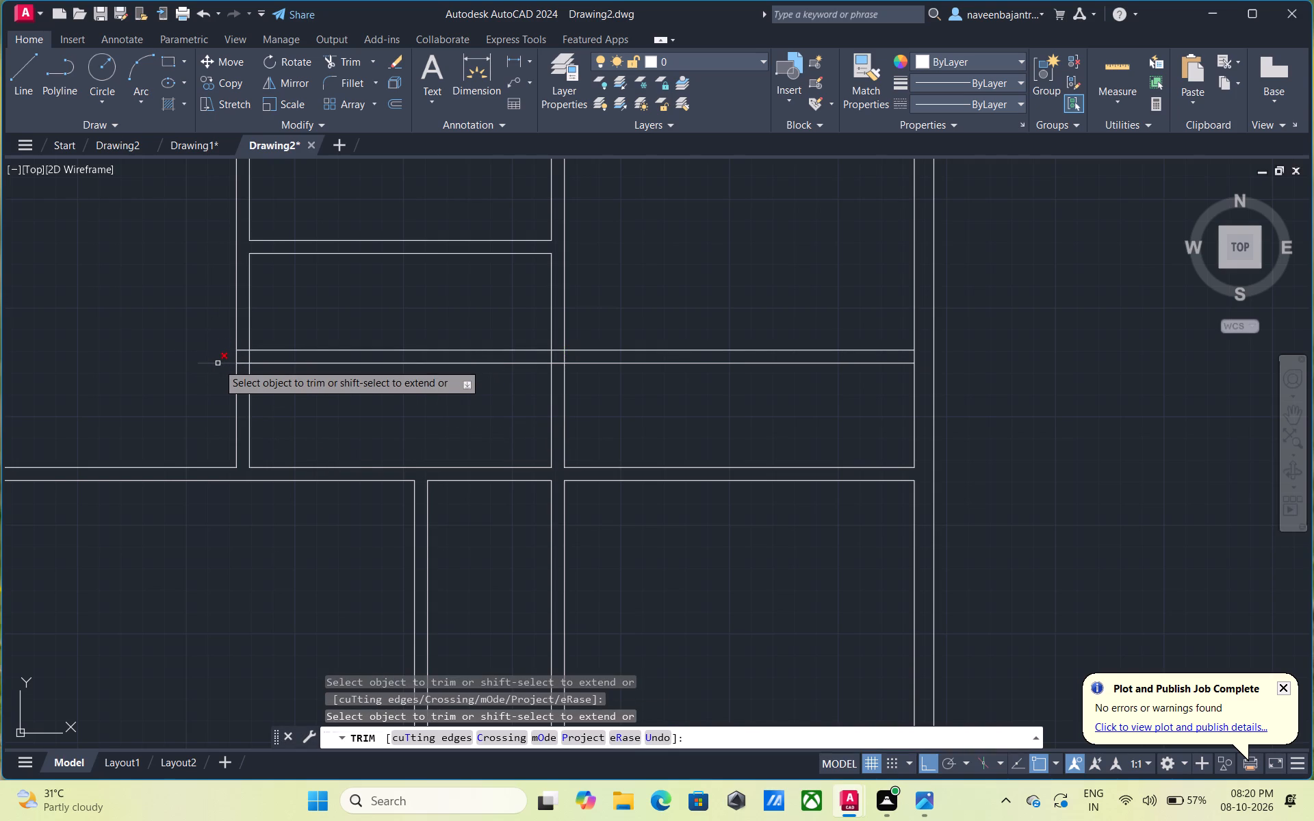
click(218, 363)
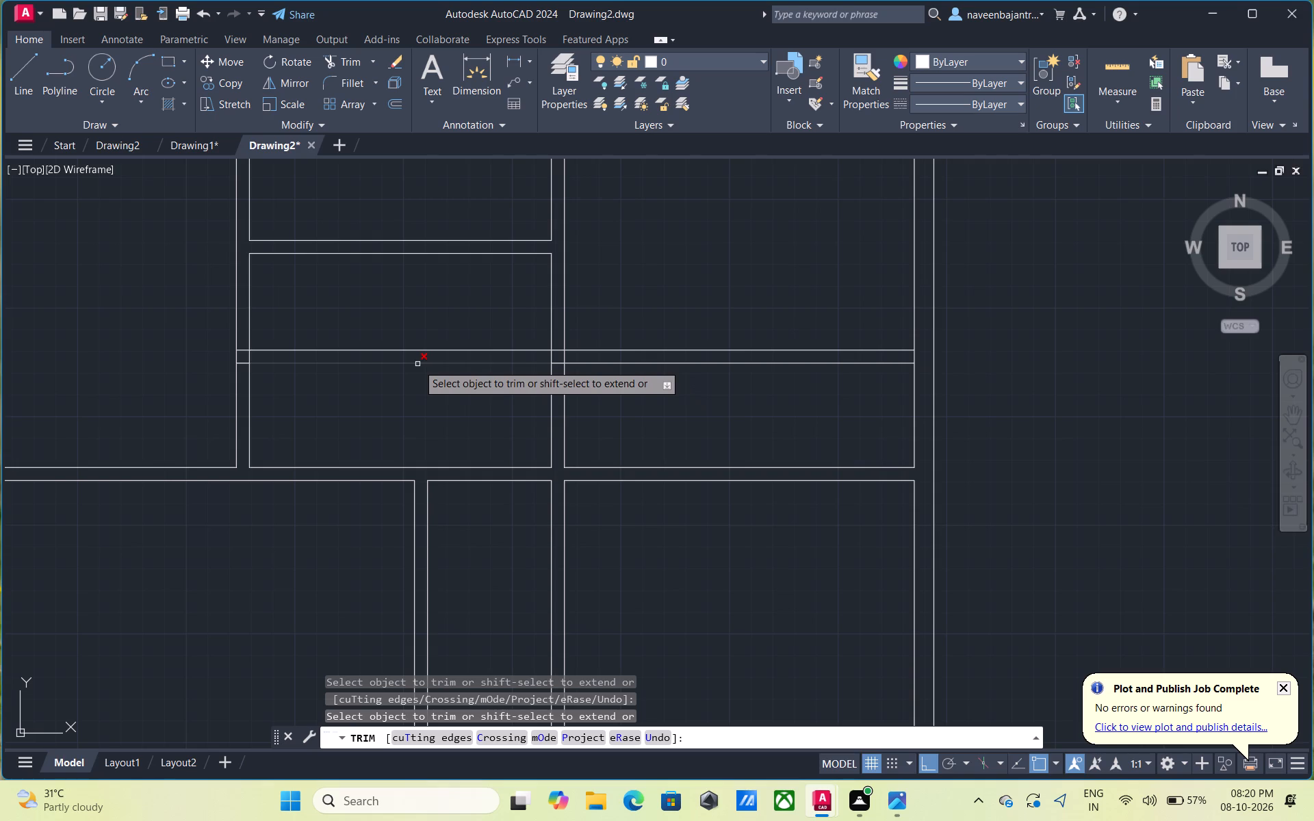
click(417, 364)
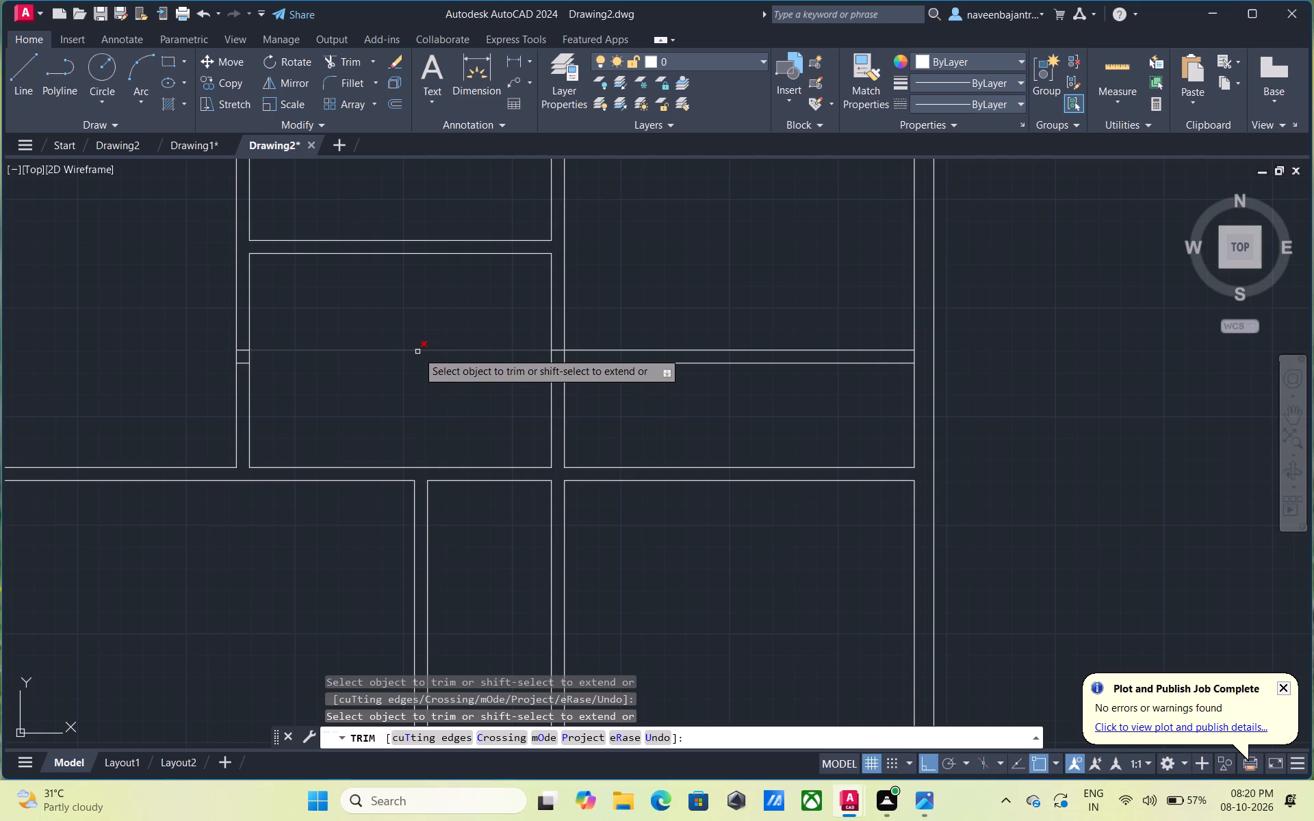
click(417, 352)
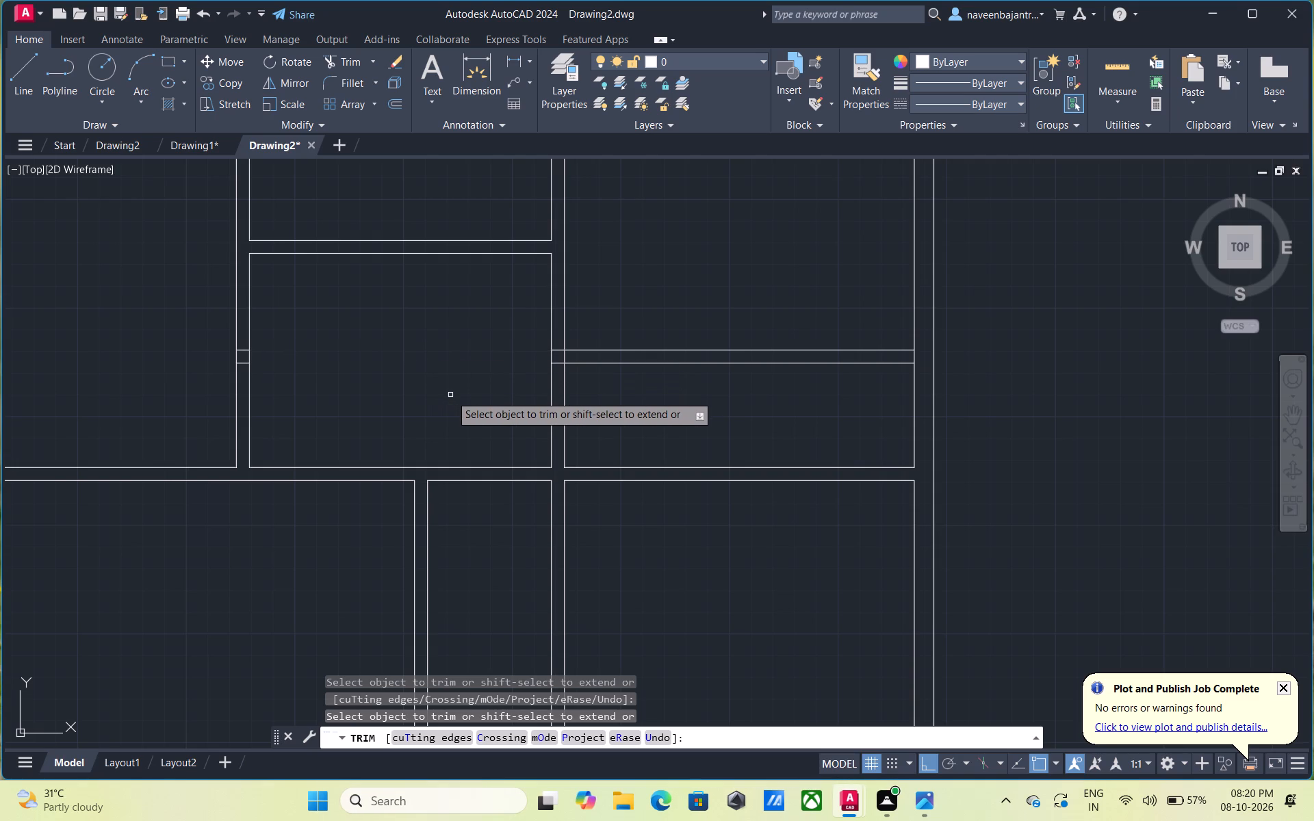
Trim the new 6" partition's junction with the vertical partition beside the upper-right room, removing the face segment and both line stubs.
click(565, 359)
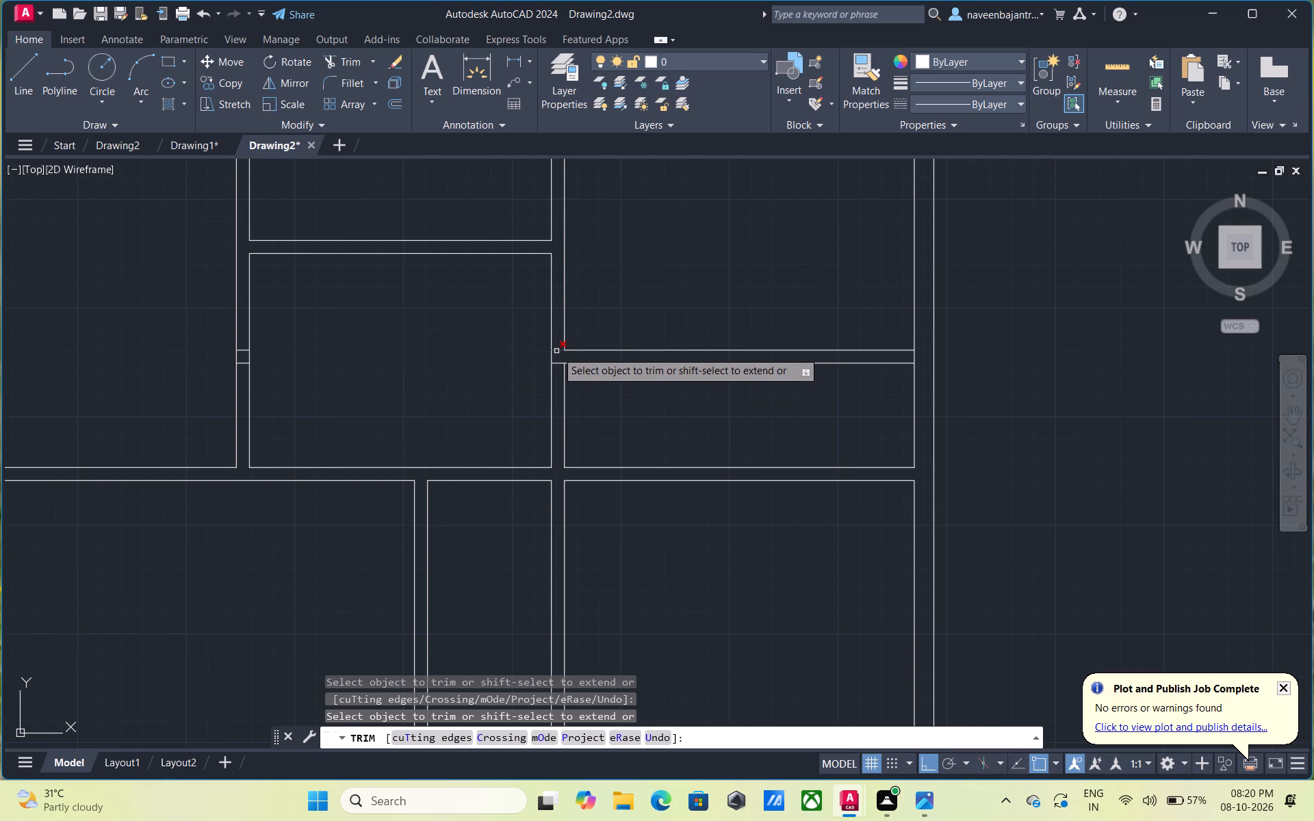
click(556, 351)
click(558, 363)
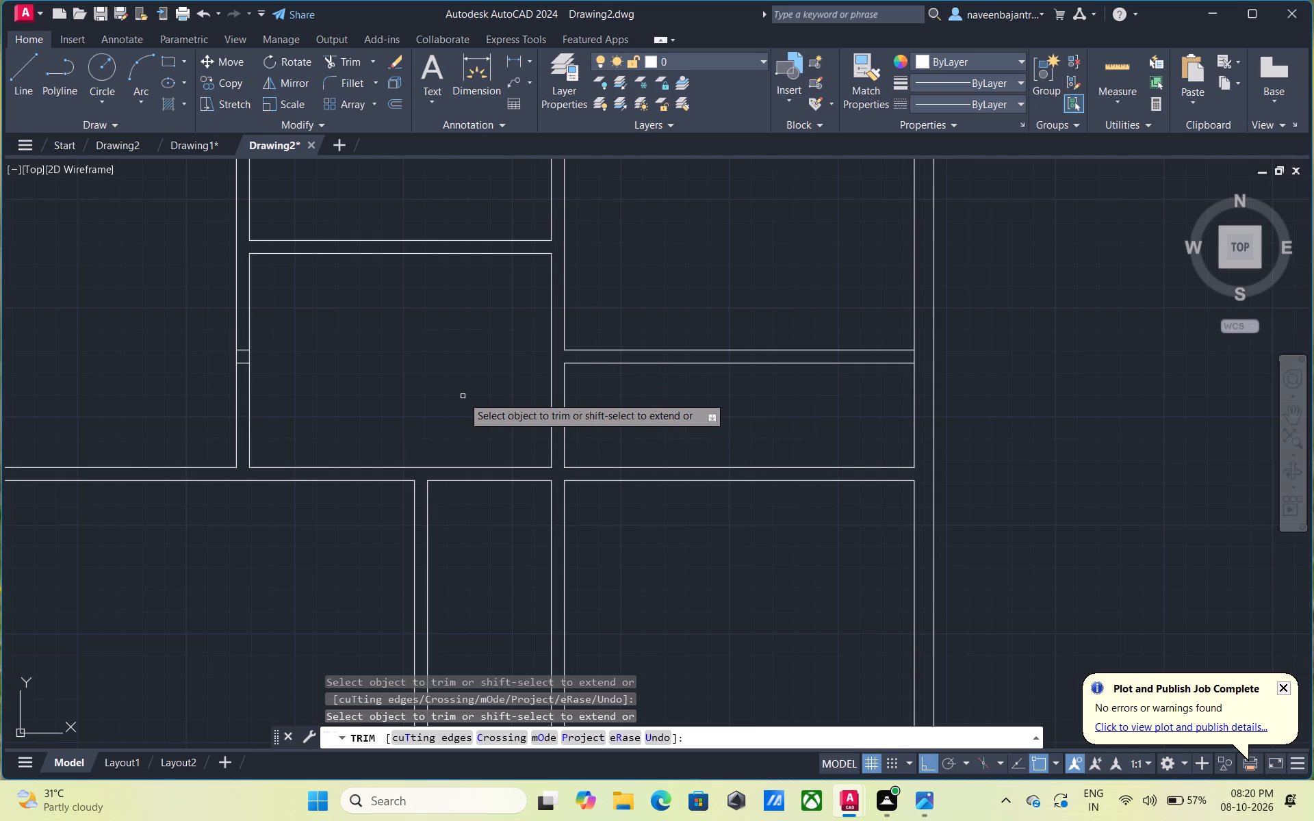
Trim both faces of the upper-left vertical partition between the lower short cross line and the long horizontal partition to create an opening.
middle_drag(463, 396, 582, 395)
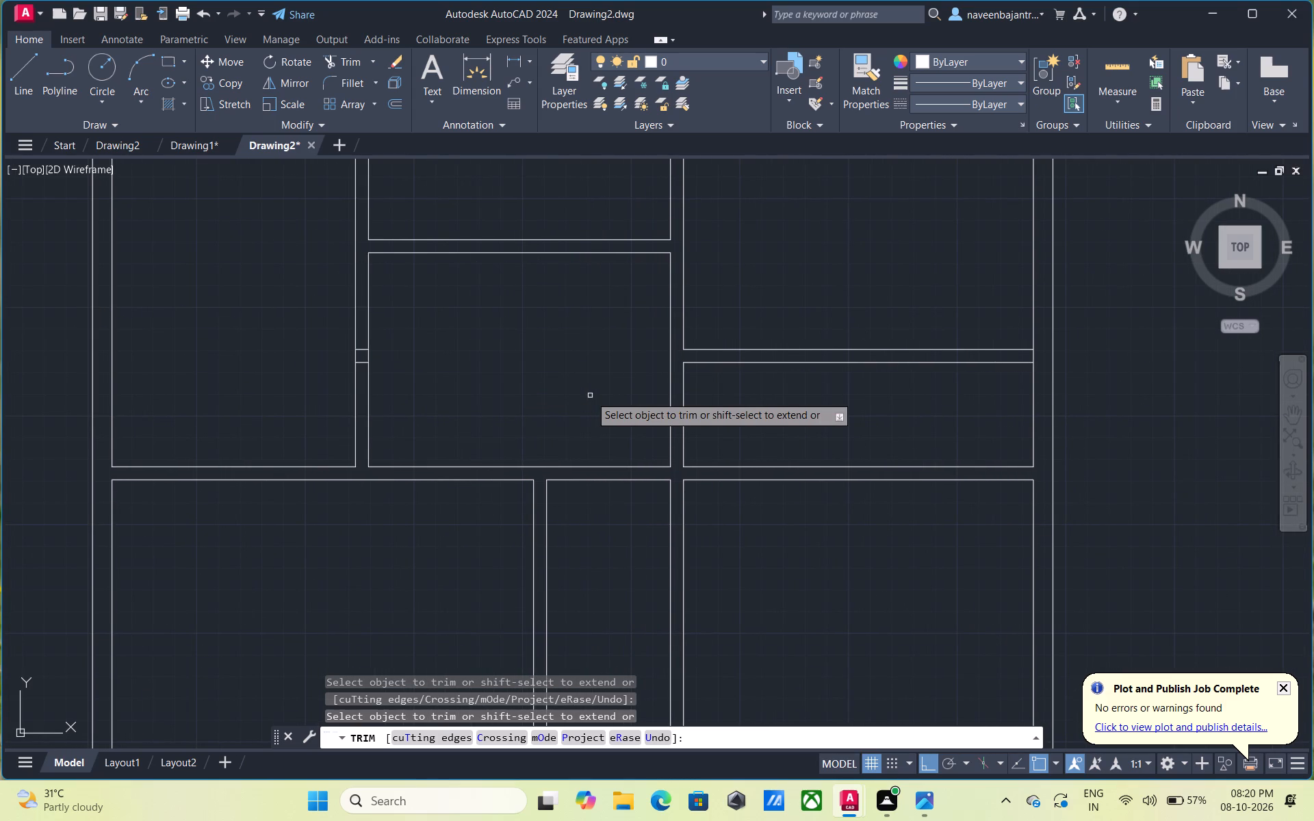
click(366, 402)
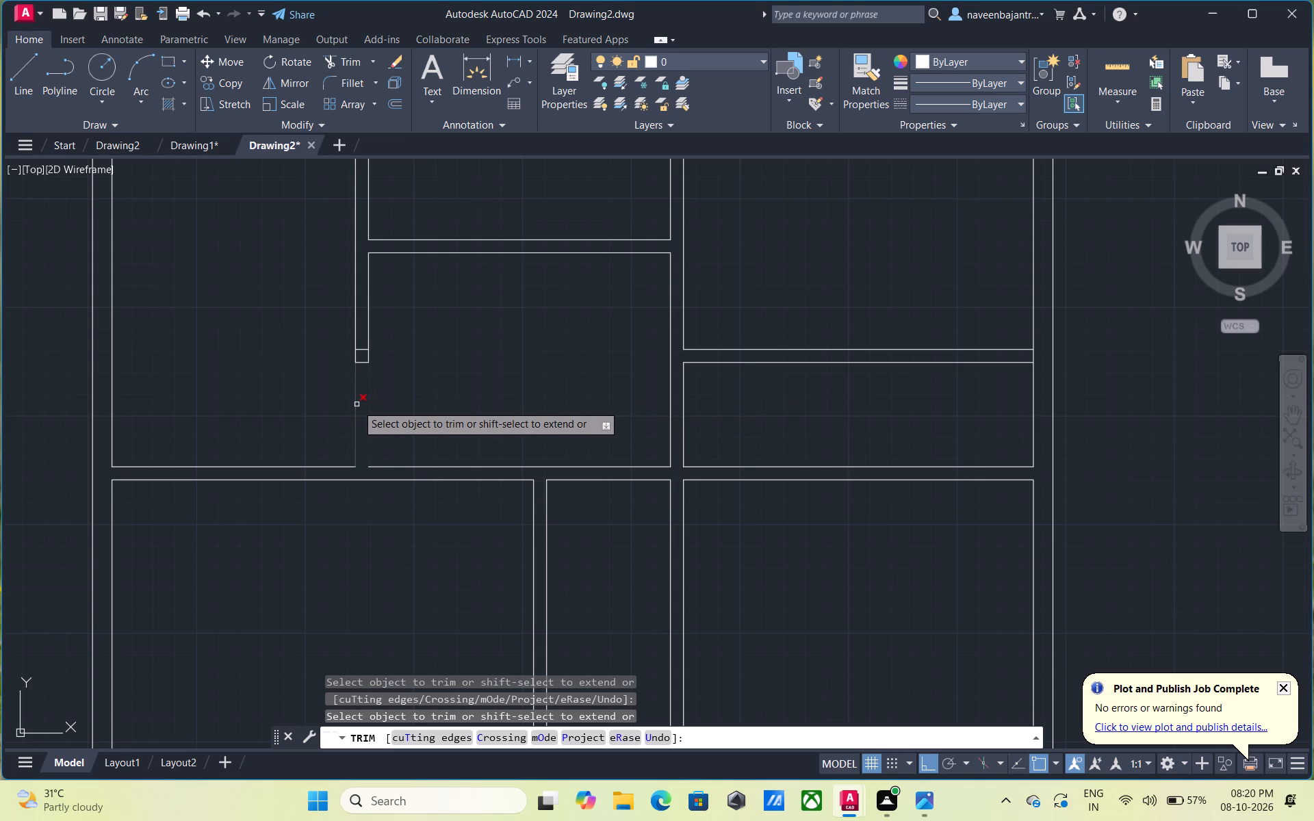
click(357, 404)
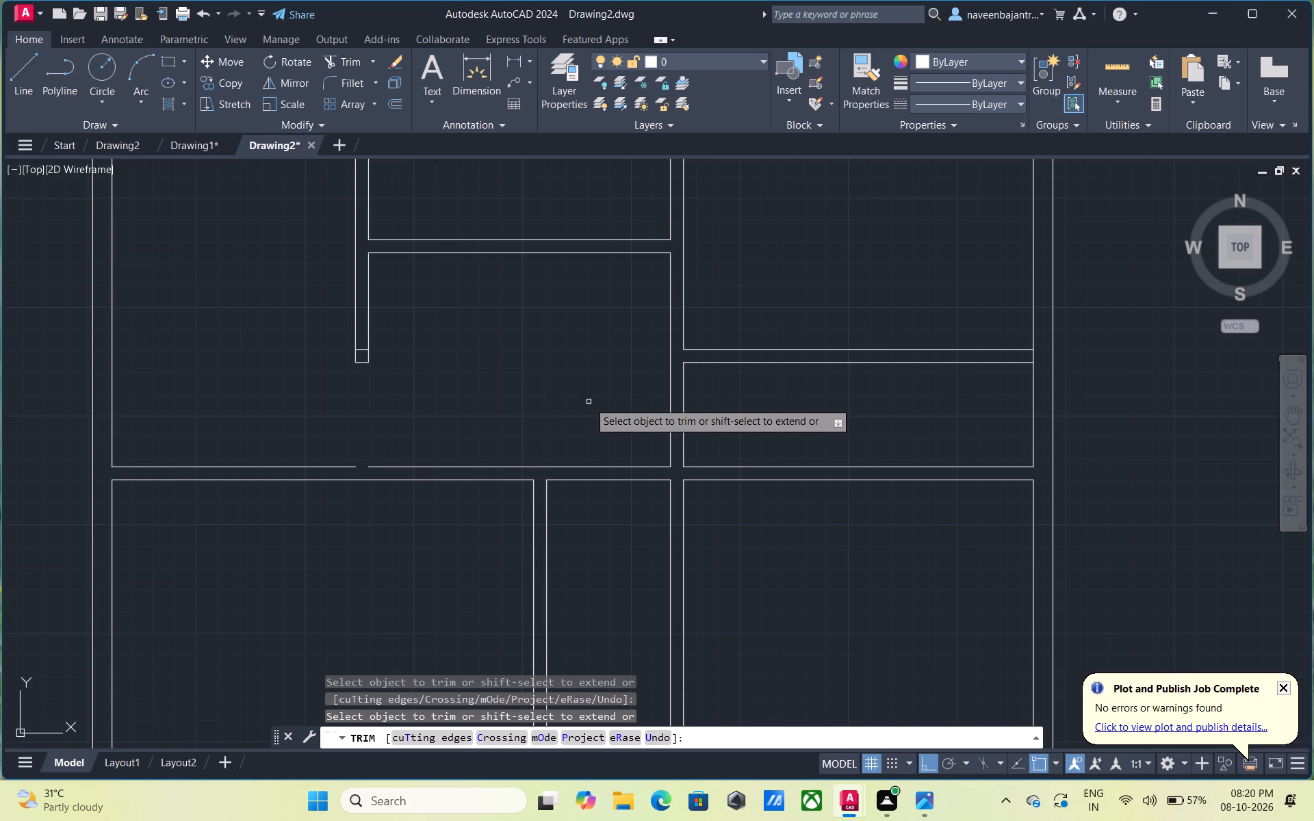
key(Escape)
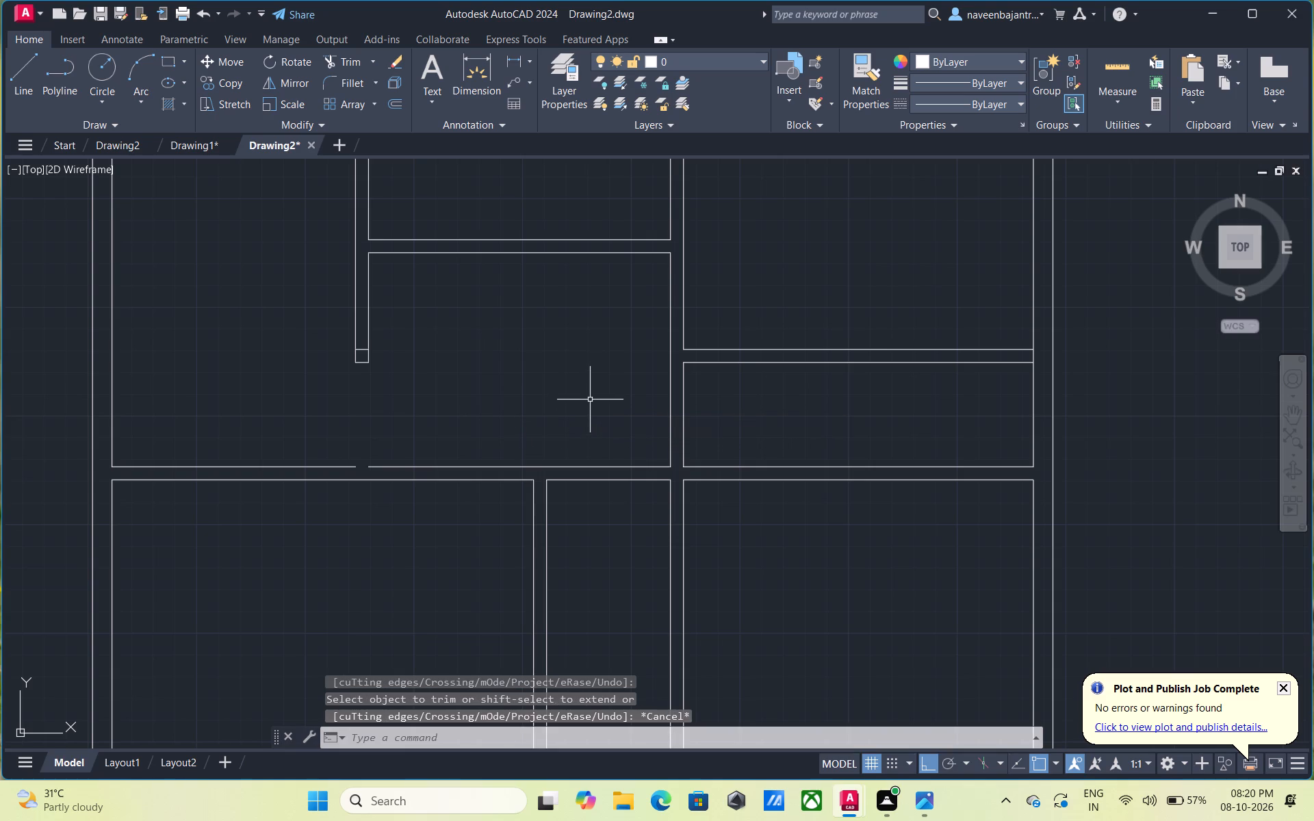
Draw a short horizontal line from the lower face of the upper-right room's bottom partition leftward across the adjoining vertical partition.
text(l)
key(space)
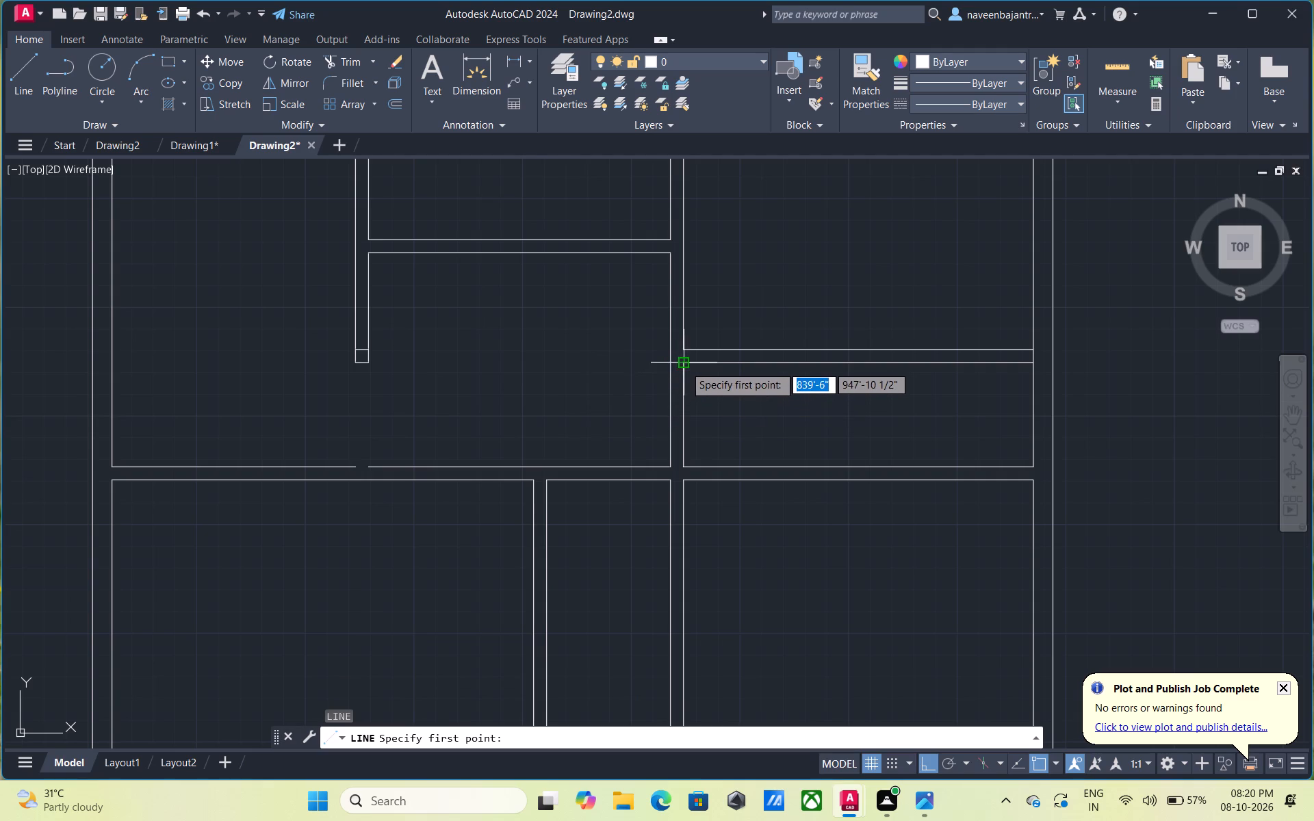
click(684, 365)
click(652, 365)
key(Escape)
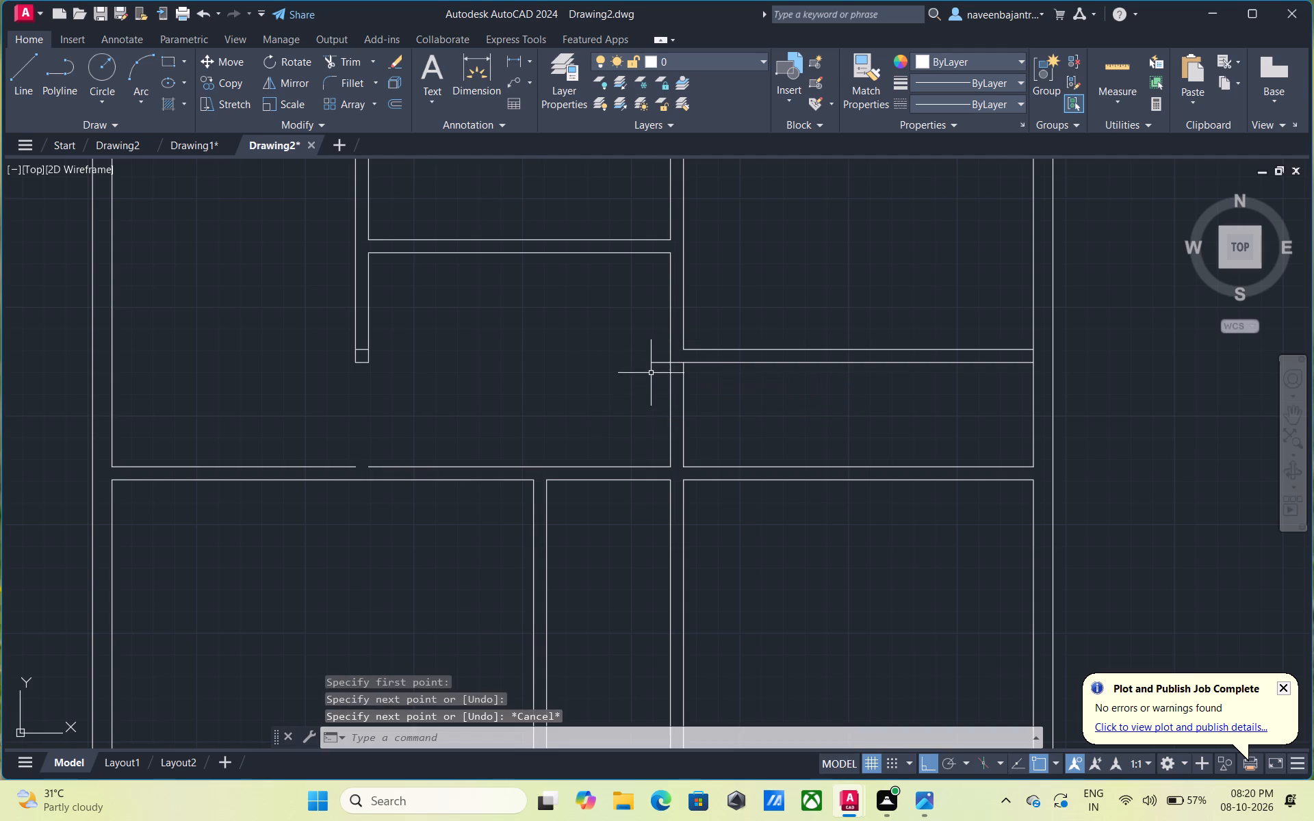
Trim both faces of the vertical partition below the new short line, and trim the line's stub beyond the partition's left face.
text(tr)
key(space)
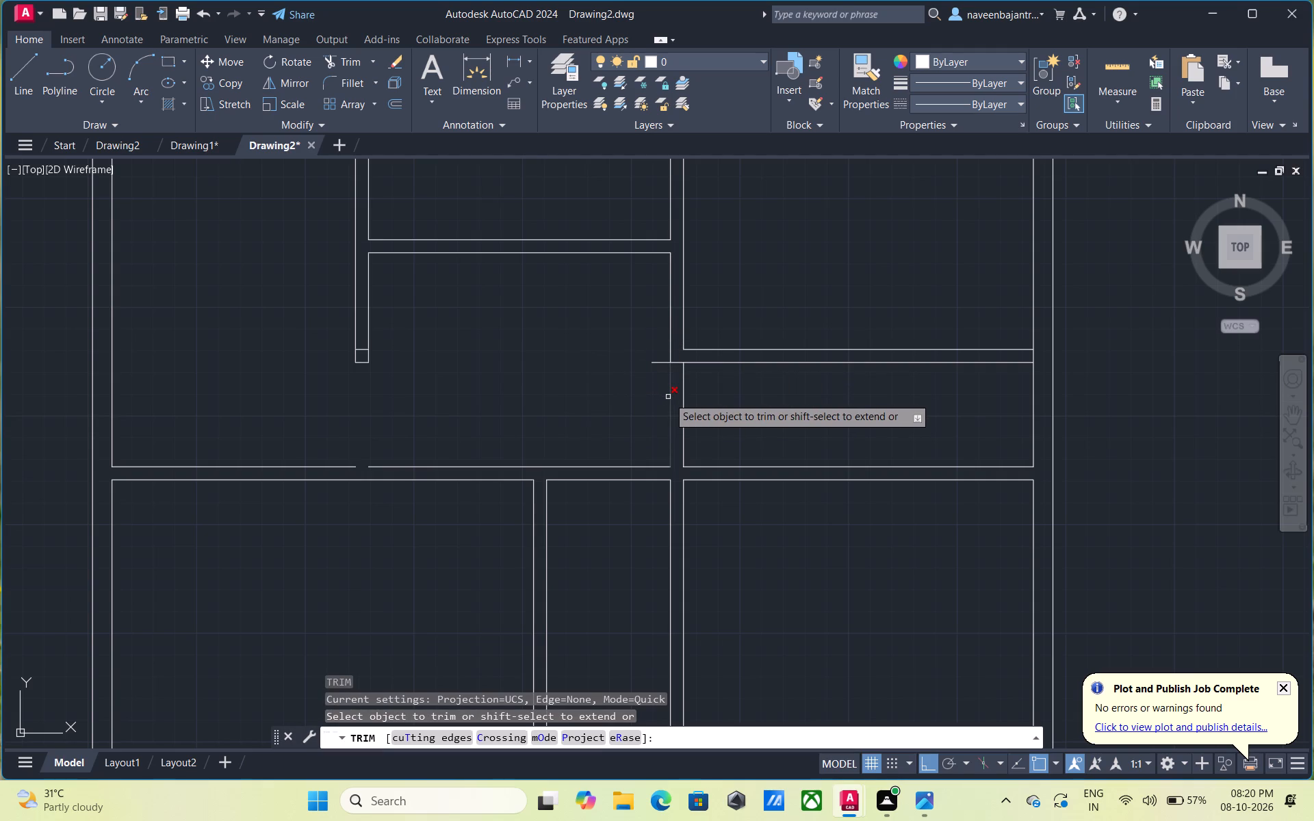
click(668, 397)
click(683, 397)
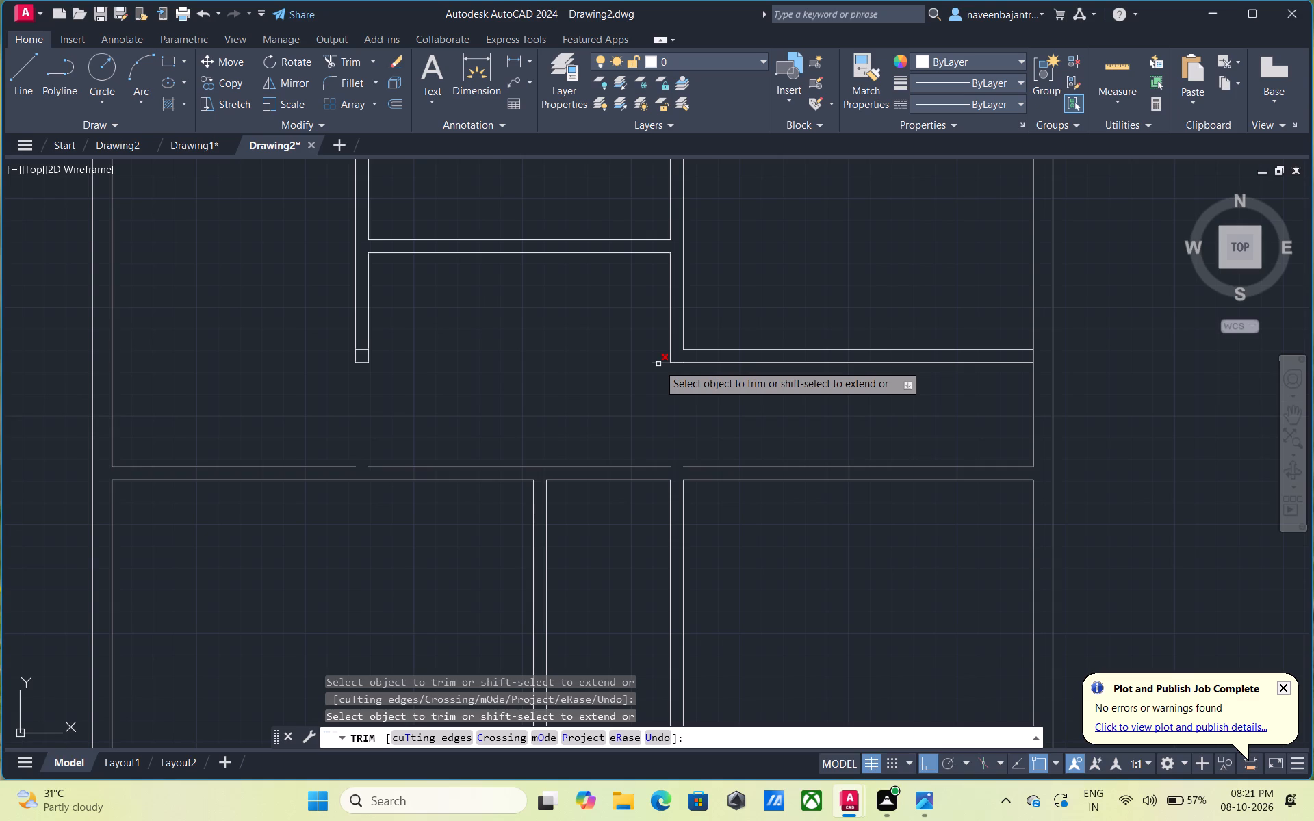
click(658, 364)
scroll(654, 393, down, 2)
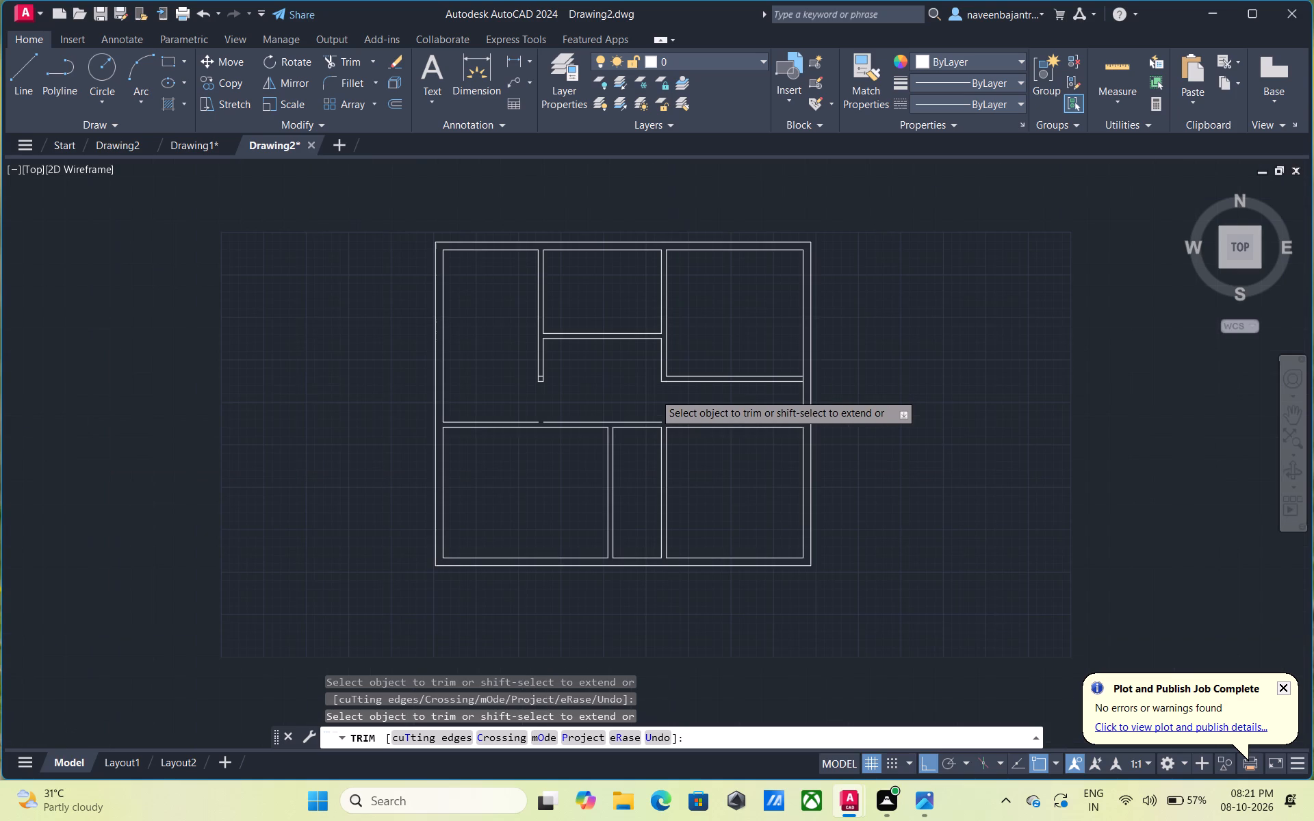
scroll(654, 393, up, 1)
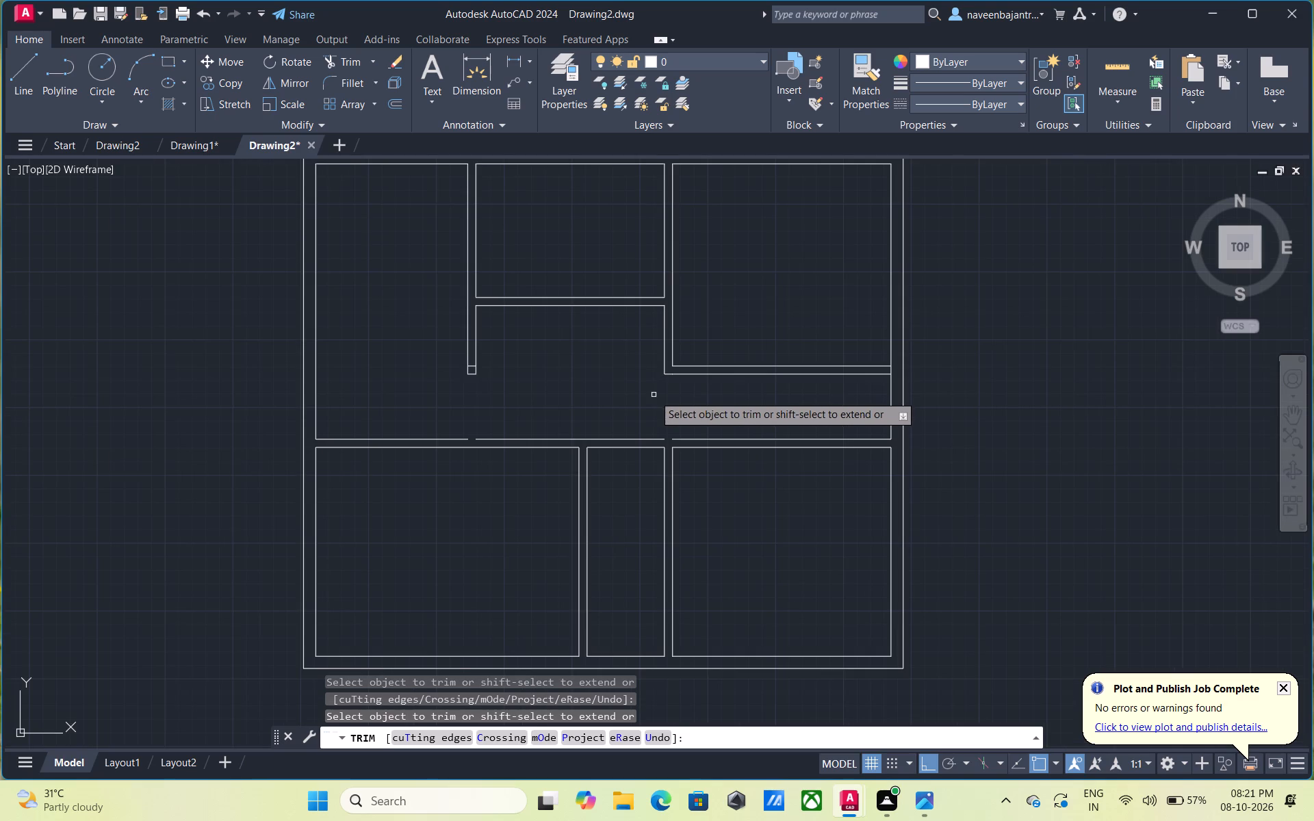
key(Escape)
Extend the upper face line of the long horizontal partition across its two gaps below the vertical partitions.
text(ex)
key(space)
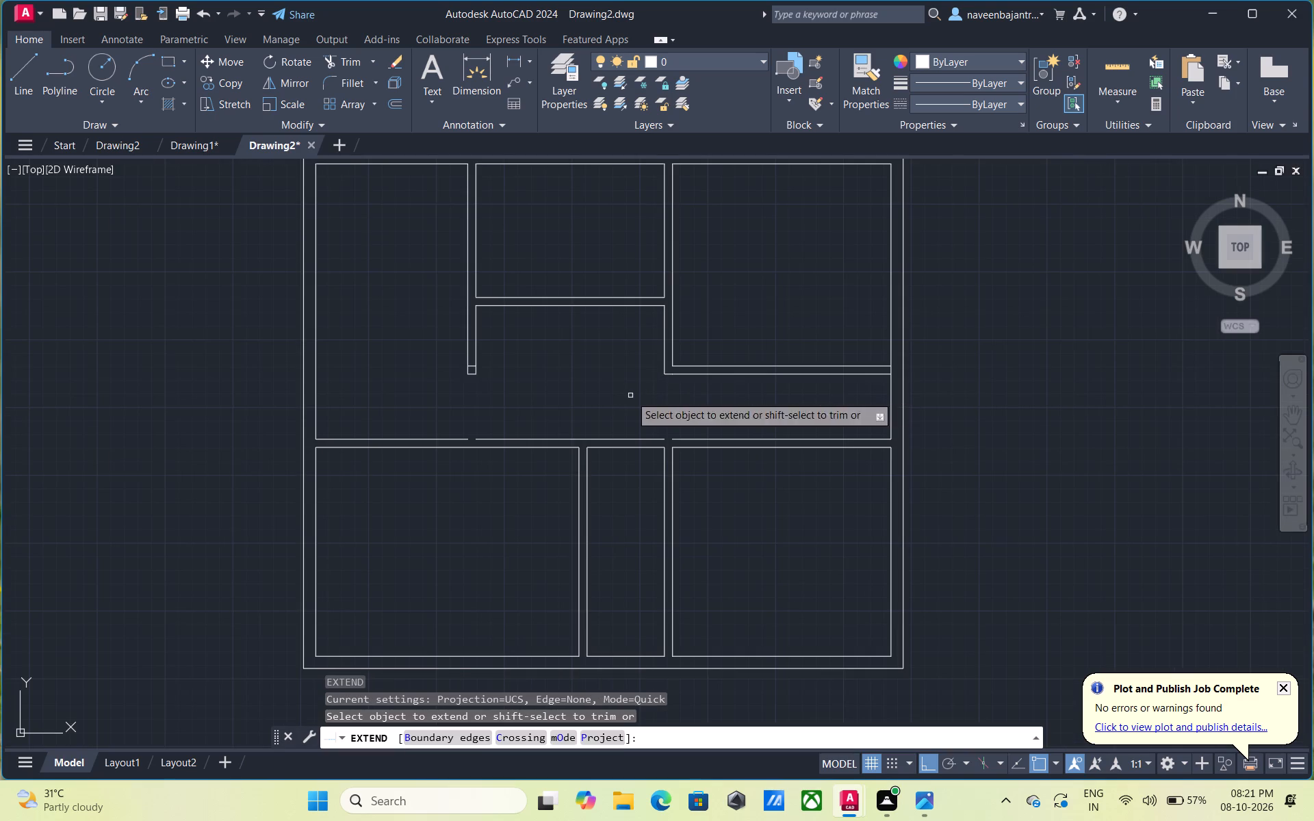
click(502, 439)
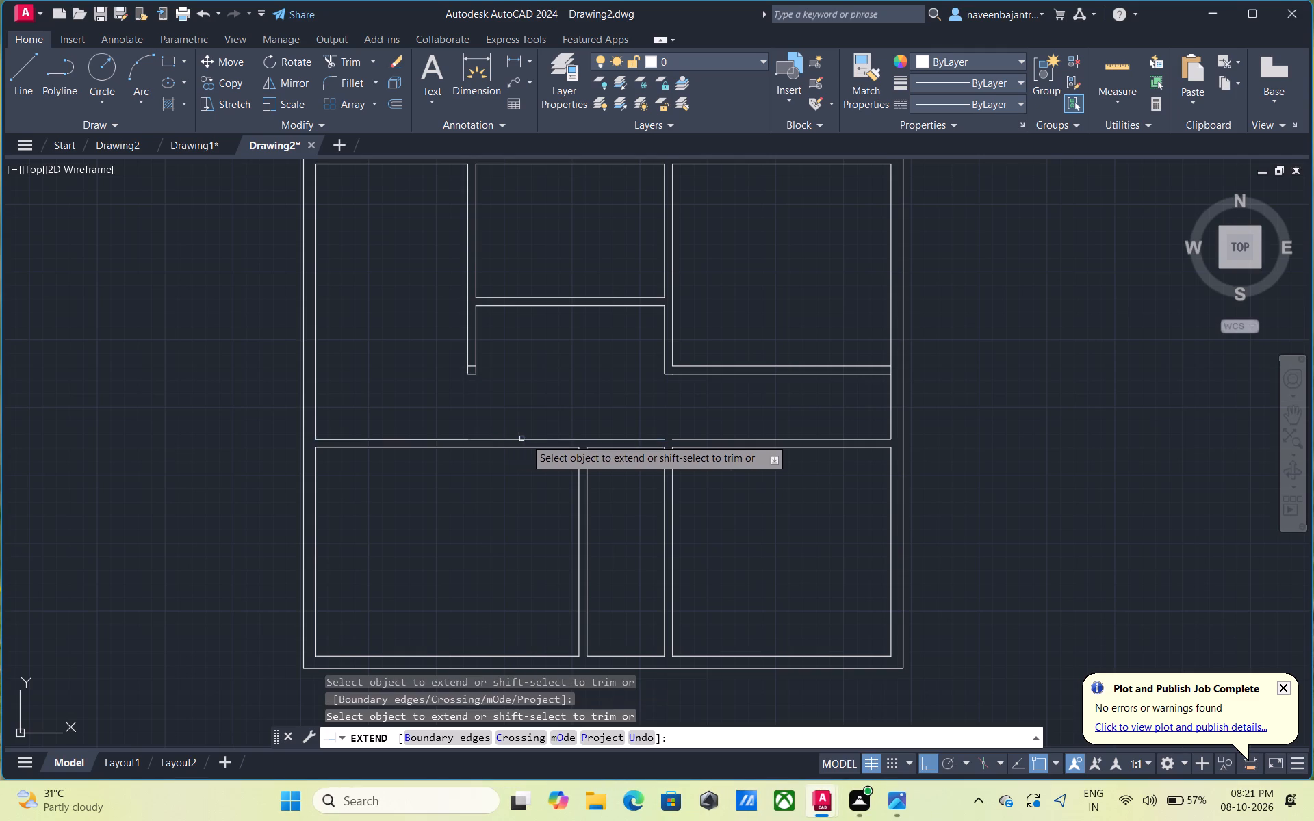
click(651, 438)
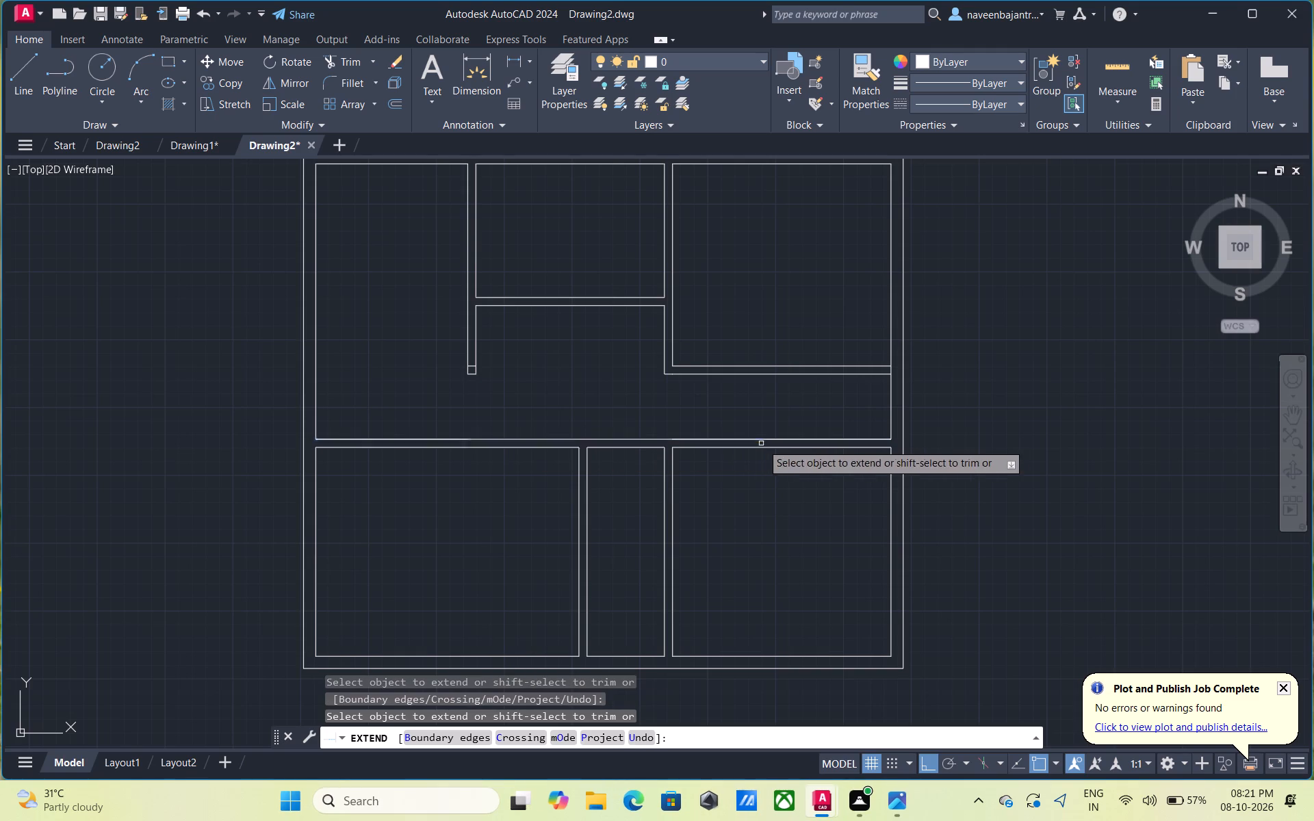
key(Escape)
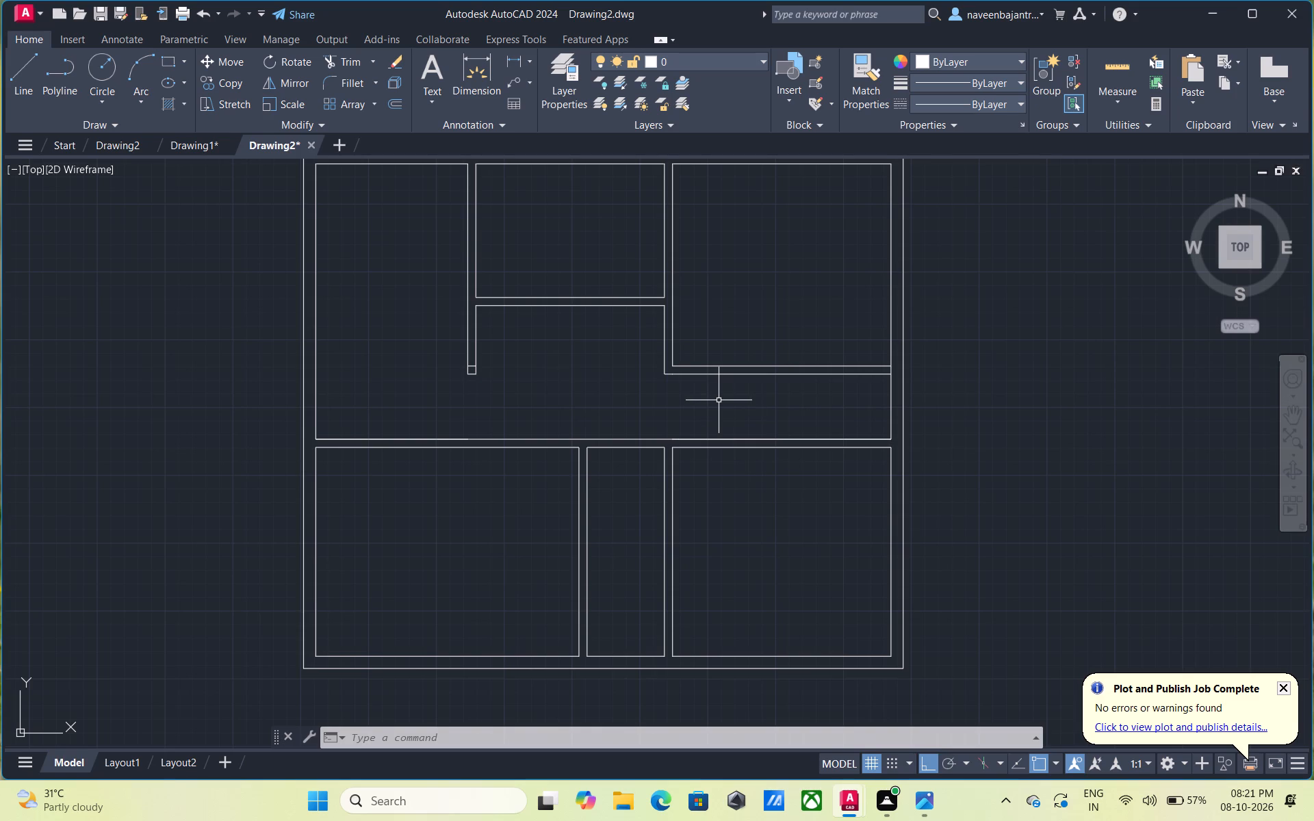
Draw a vertical line across the upper-right room's bottom partition from its inner left corner, and trim the excess below the lower face.
scroll(716, 400, up, 1)
middle_drag(716, 400, 721, 428)
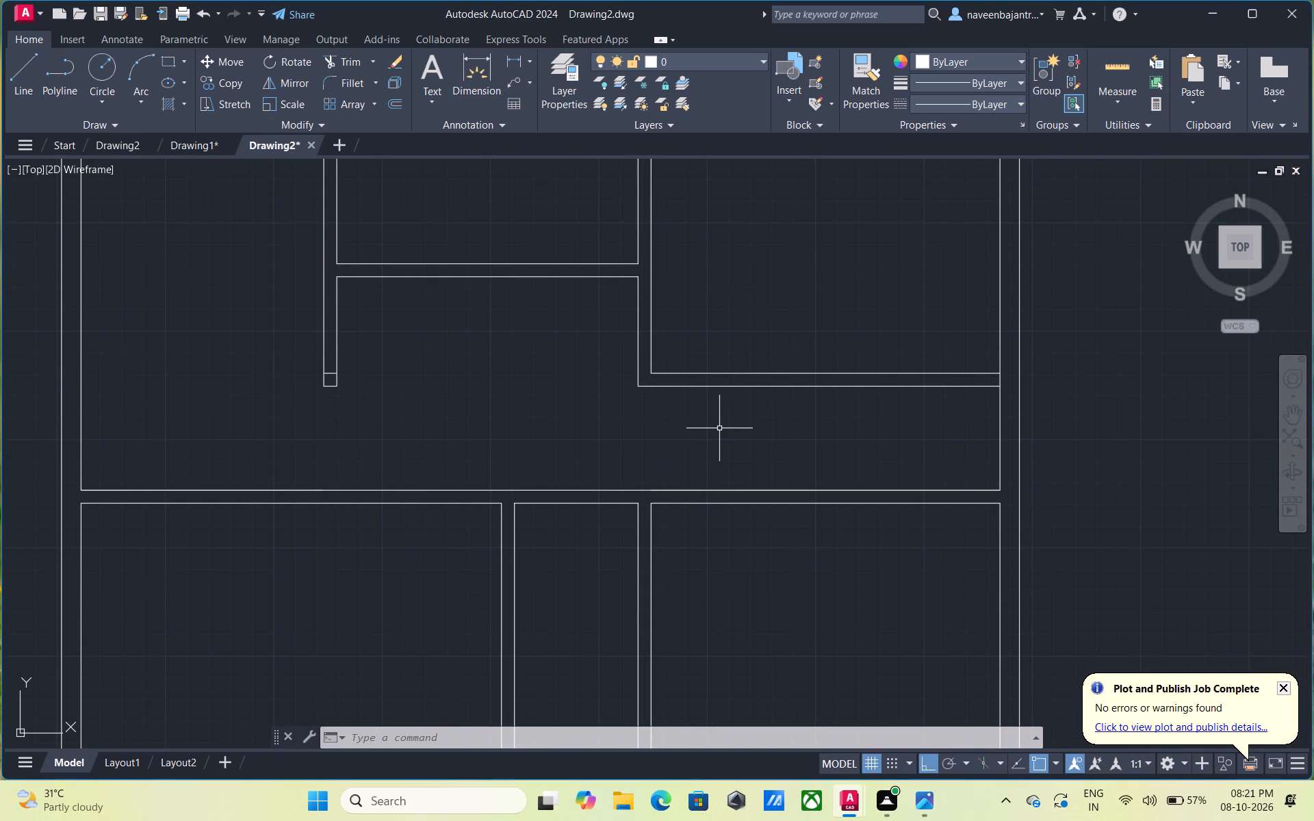
key(l)
key(space)
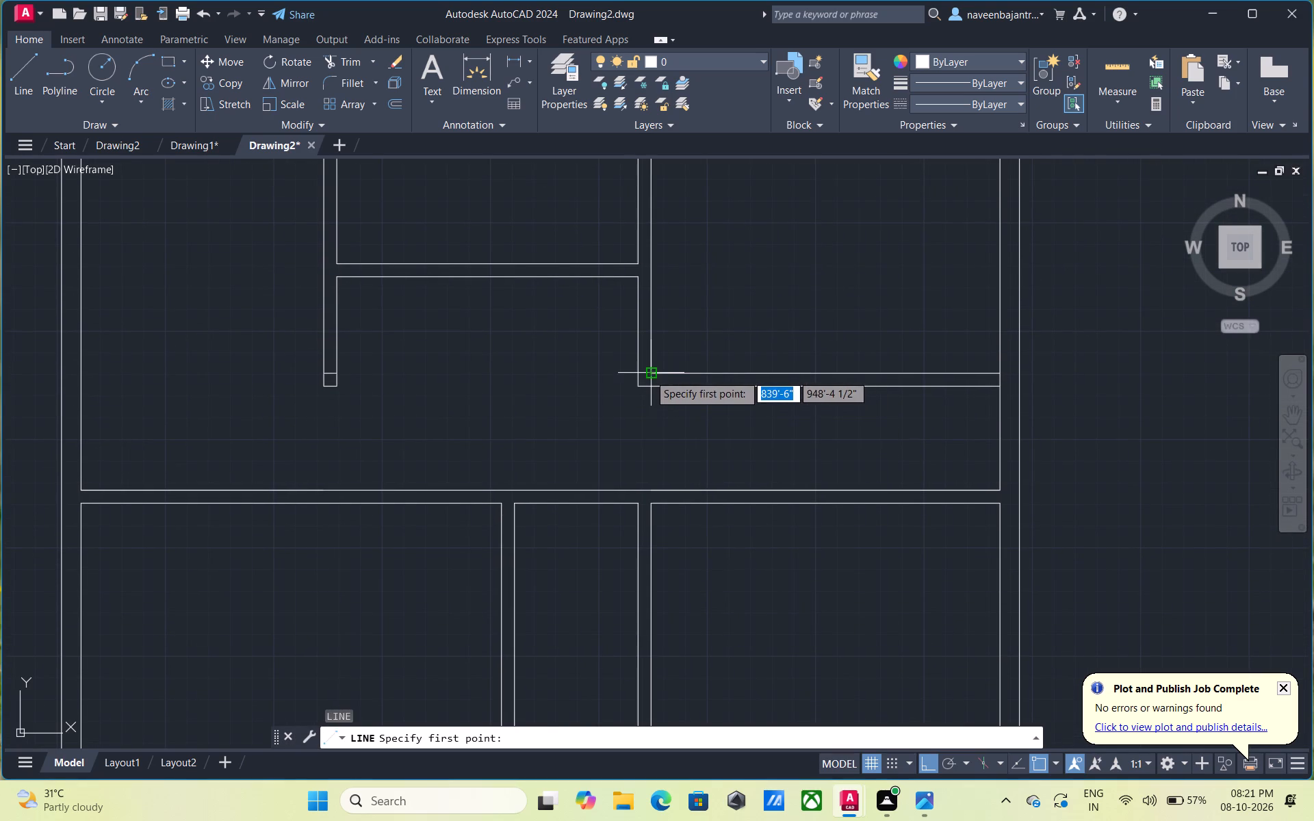
click(649, 374)
click(647, 411)
key(Escape)
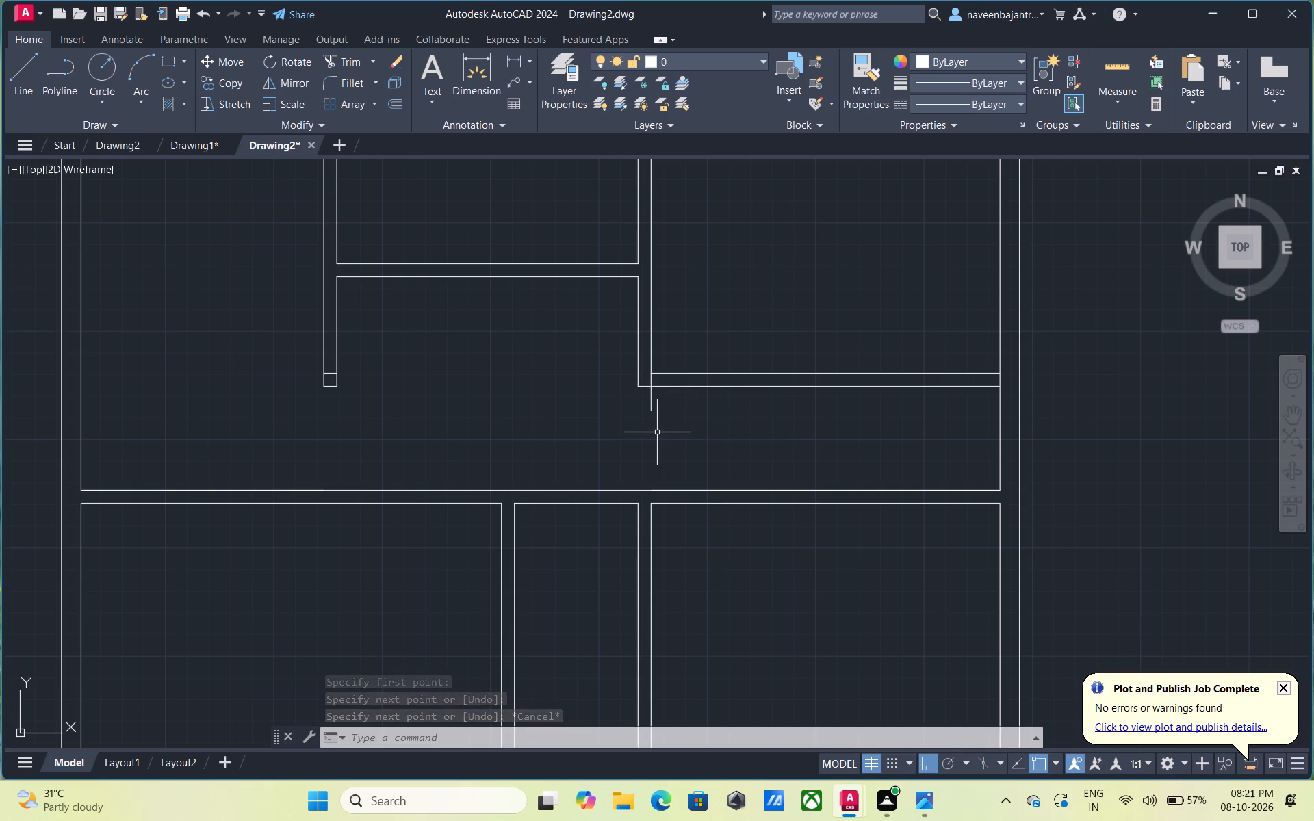
text(tr)
key(space)
click(653, 409)
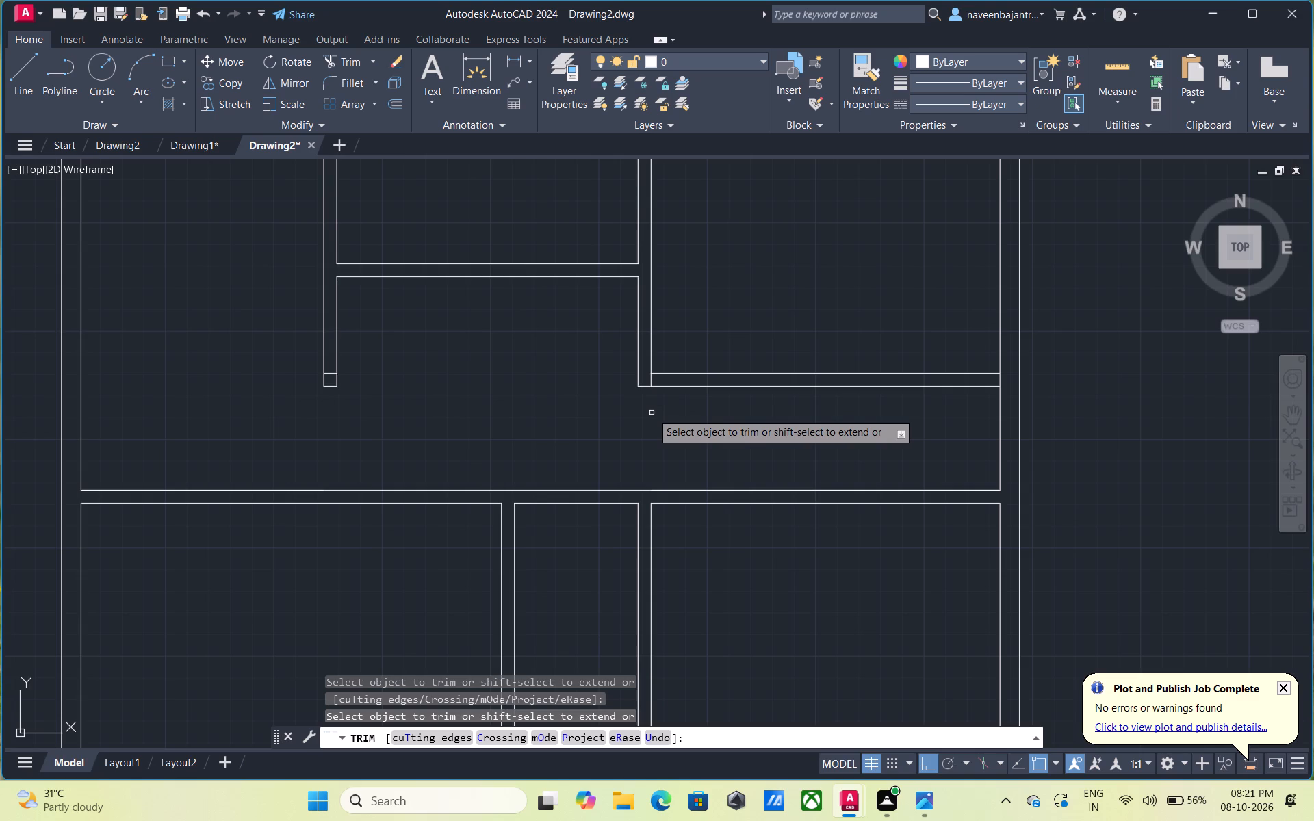
key(Escape)
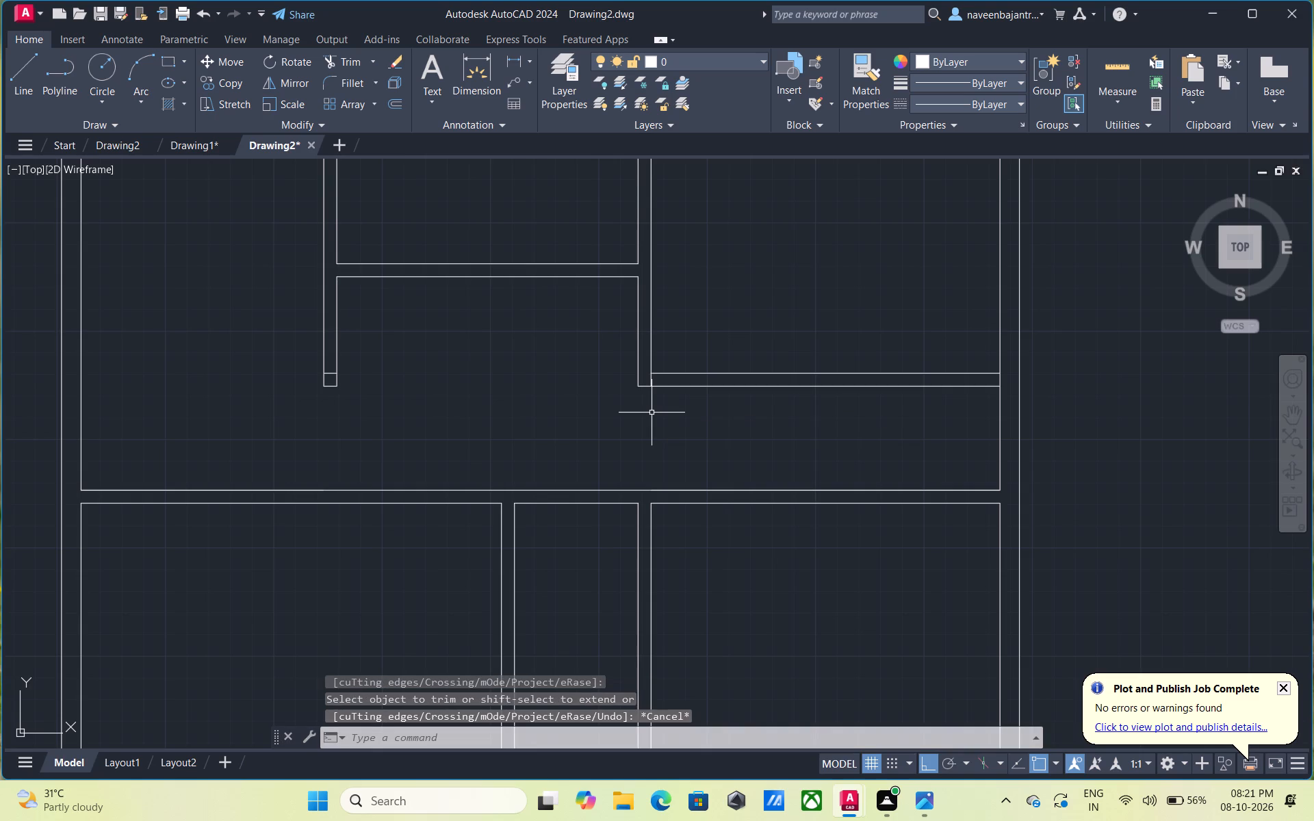
Offset the short vertical line in the upper-right room's bottom partition 2" to the right.
text(o)
key(space)
key(space)
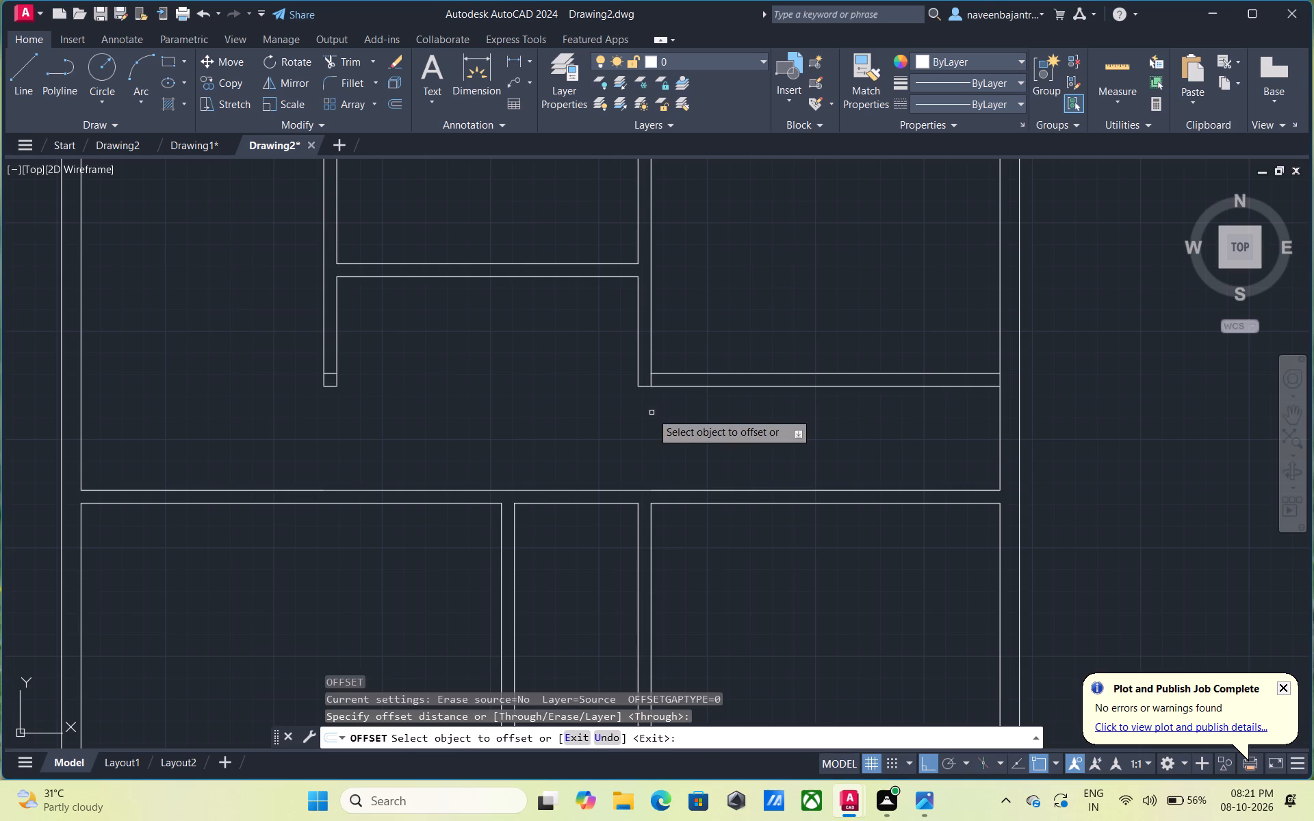
scroll(652, 413, up, 2)
click(647, 330)
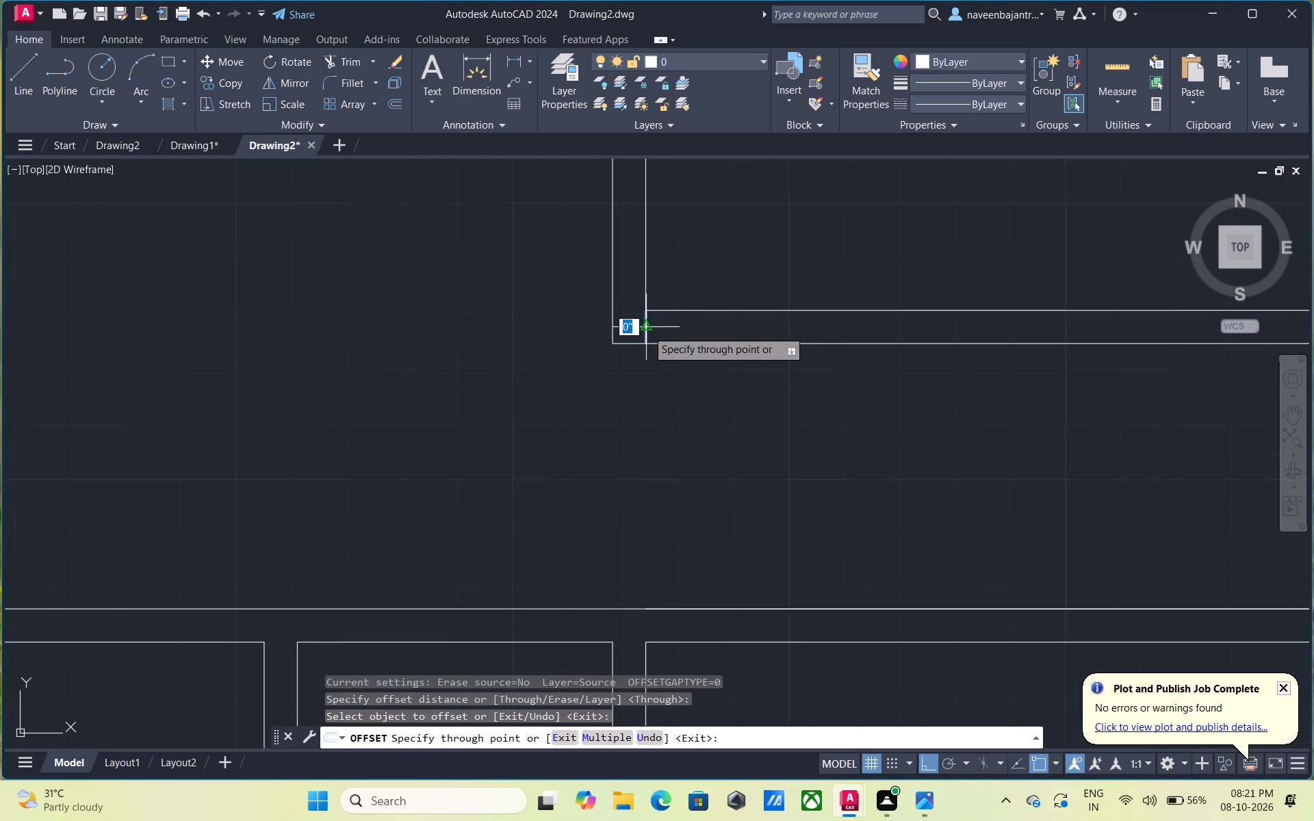
text(2")
key(Return)
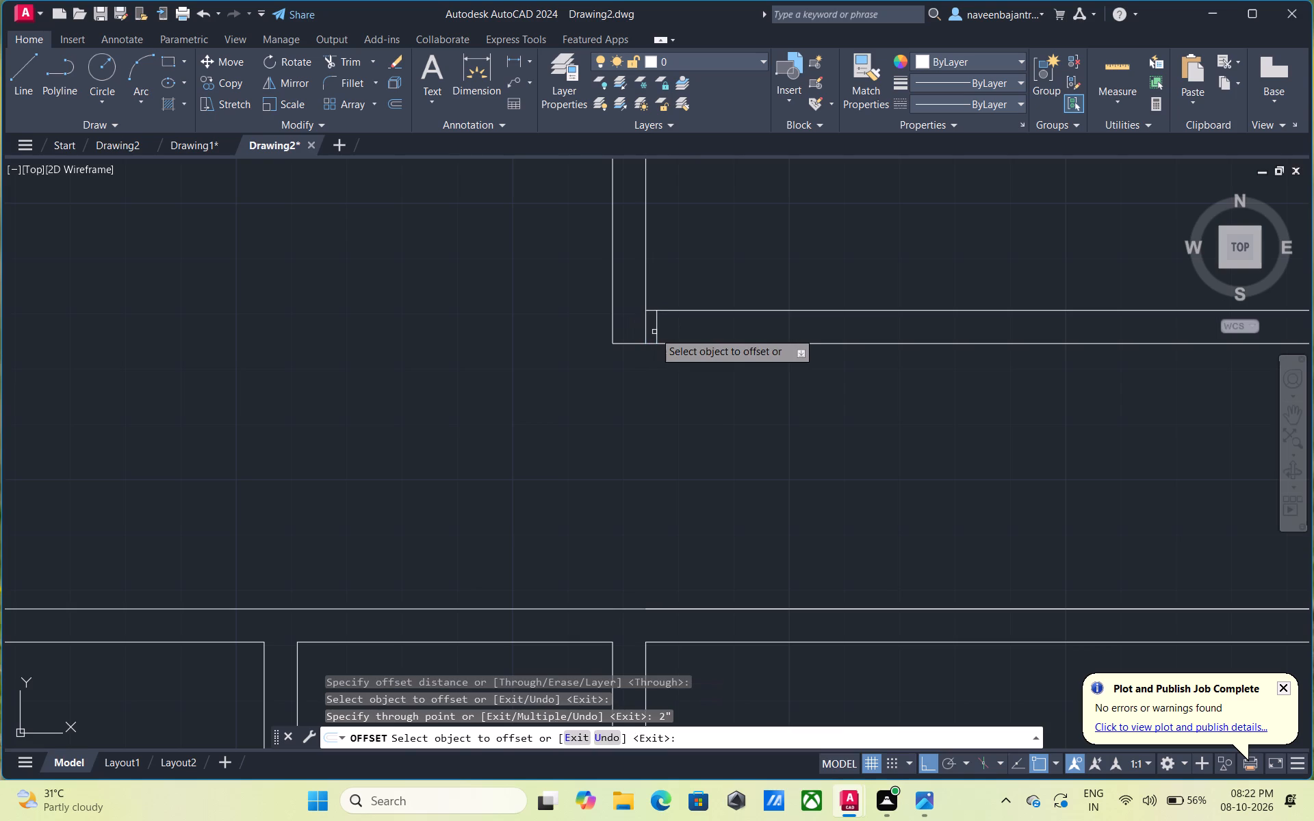
key(Escape)
Draw a 3' vertical line upward into the upper-right room from the top end of the 2" offset line.
text(l)
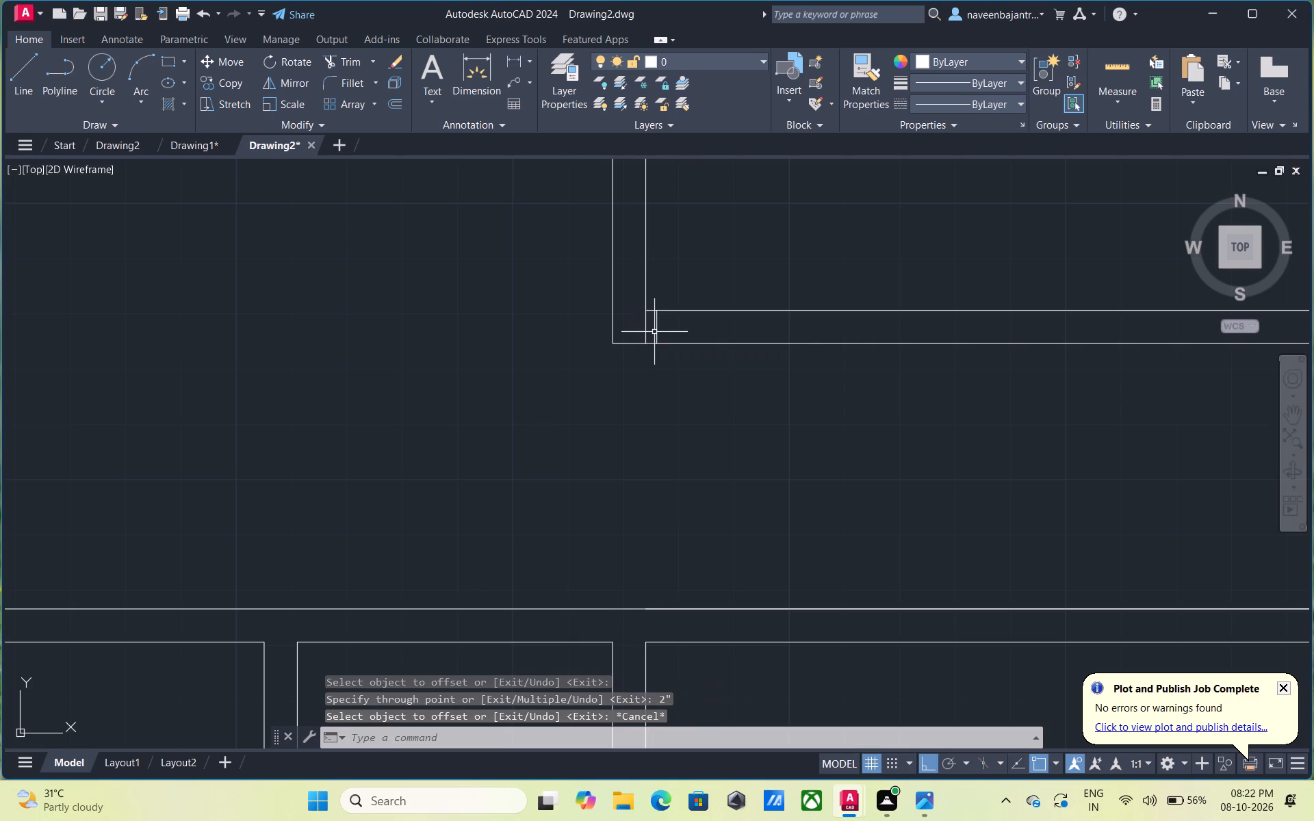
key(space)
click(656, 313)
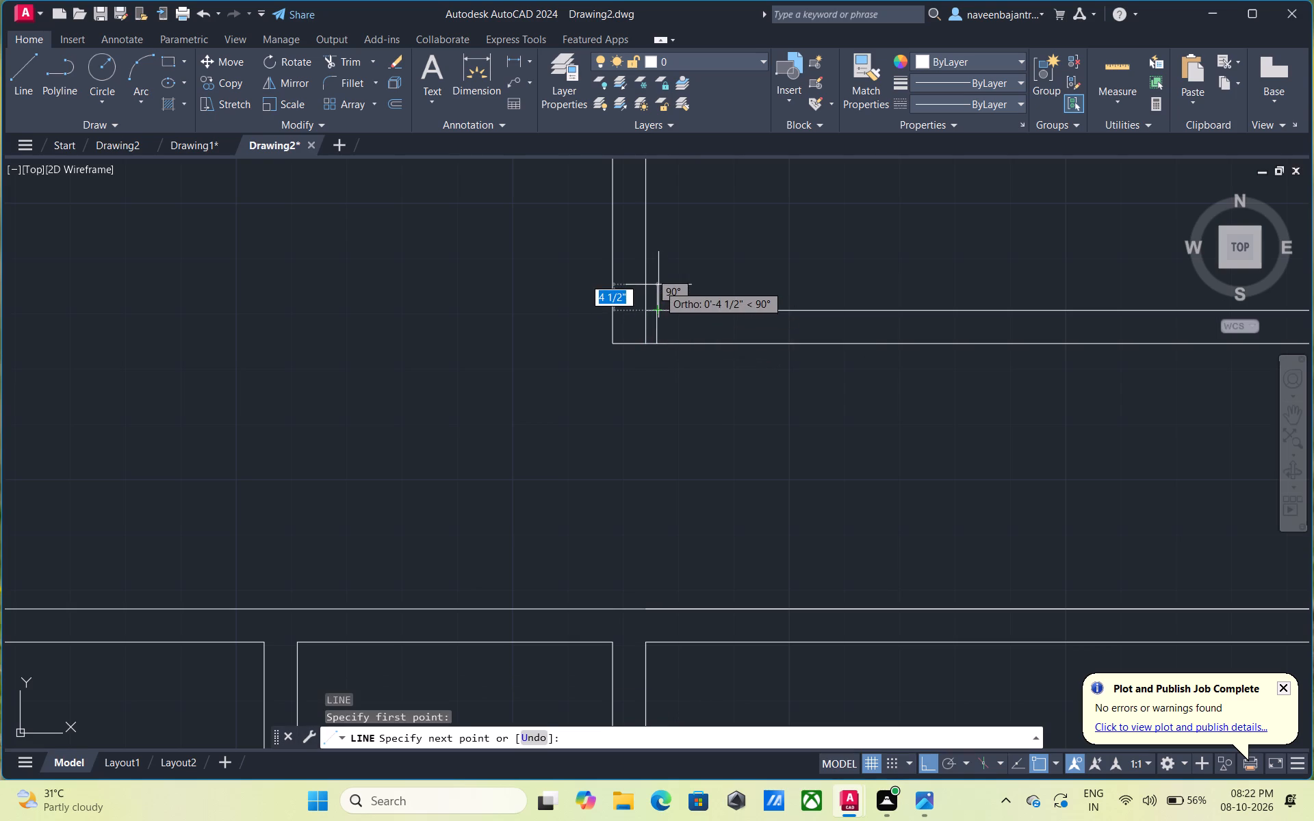
scroll(658, 285, down, 2)
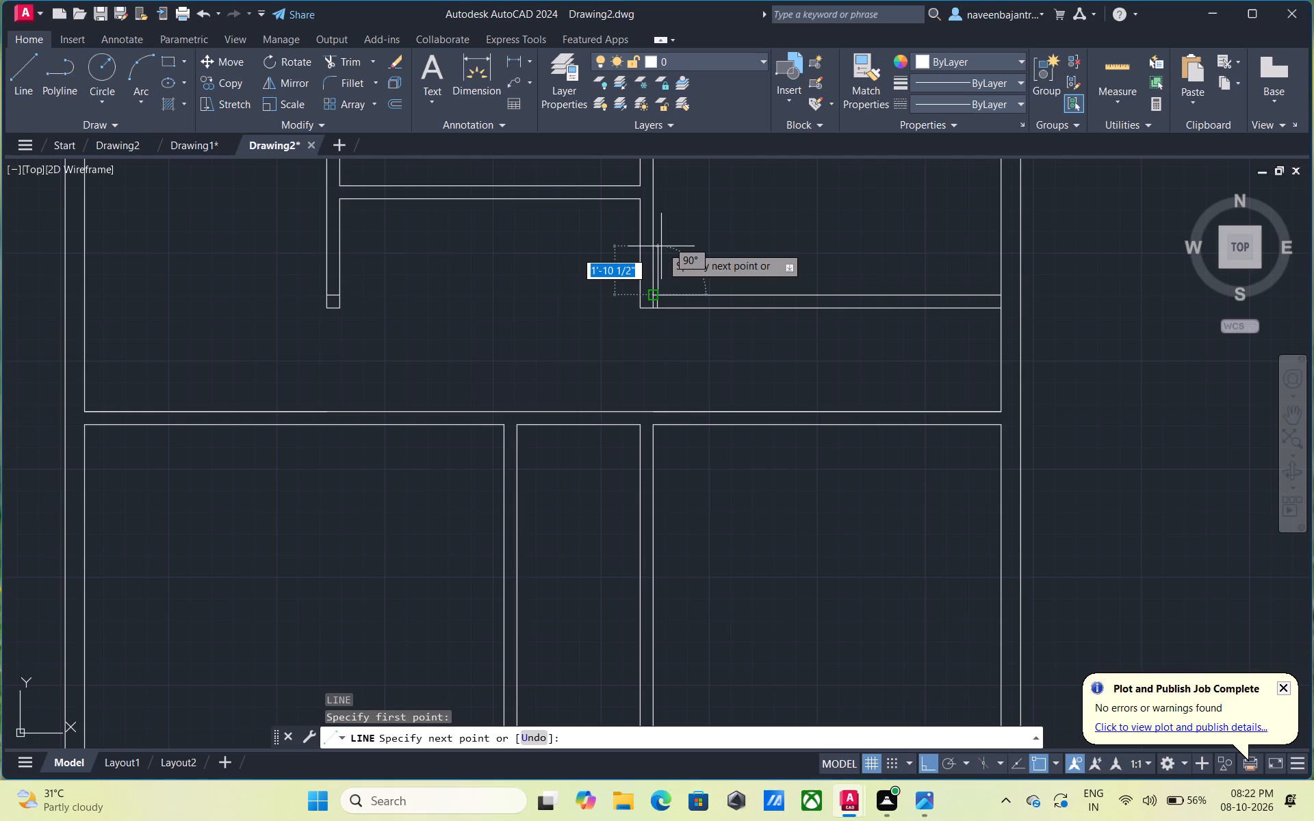
key(3)
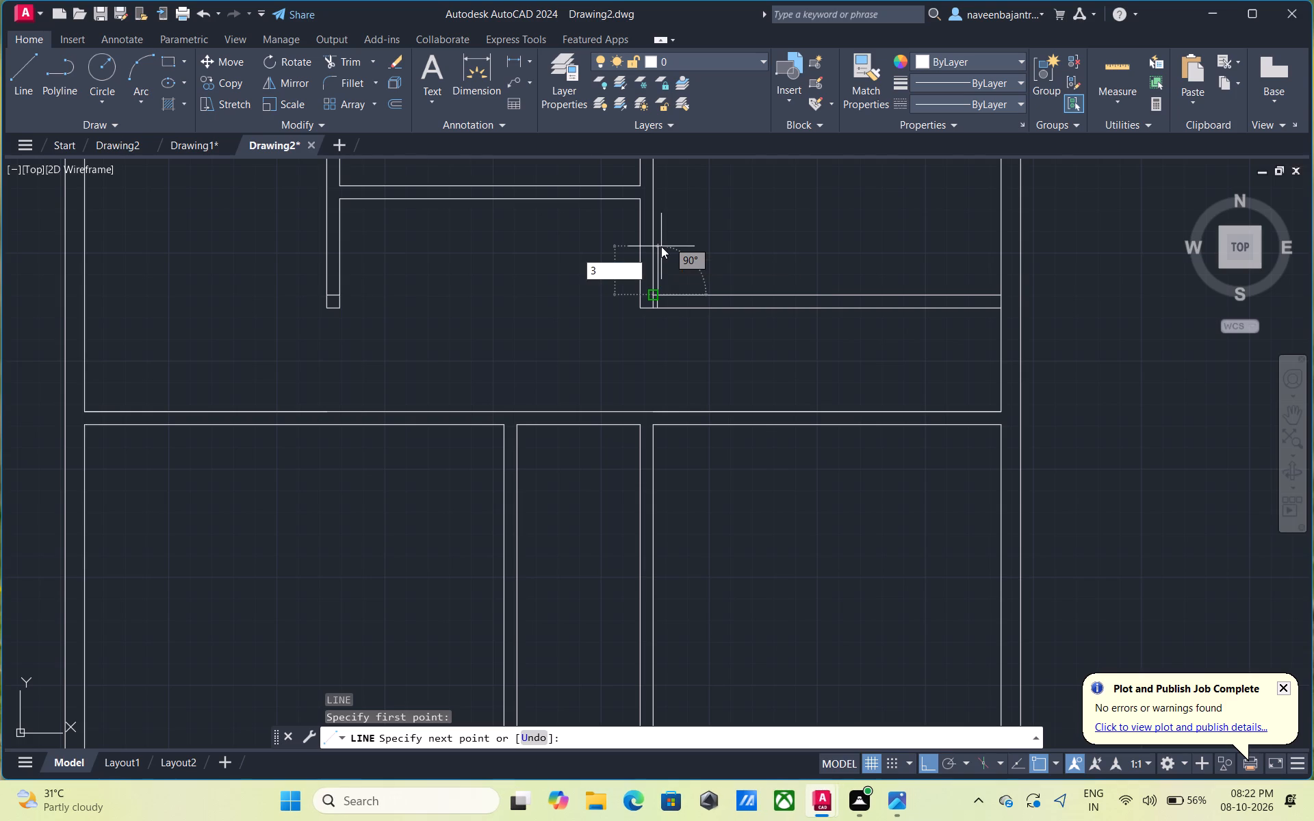
key(apostrophe)
key(Return)
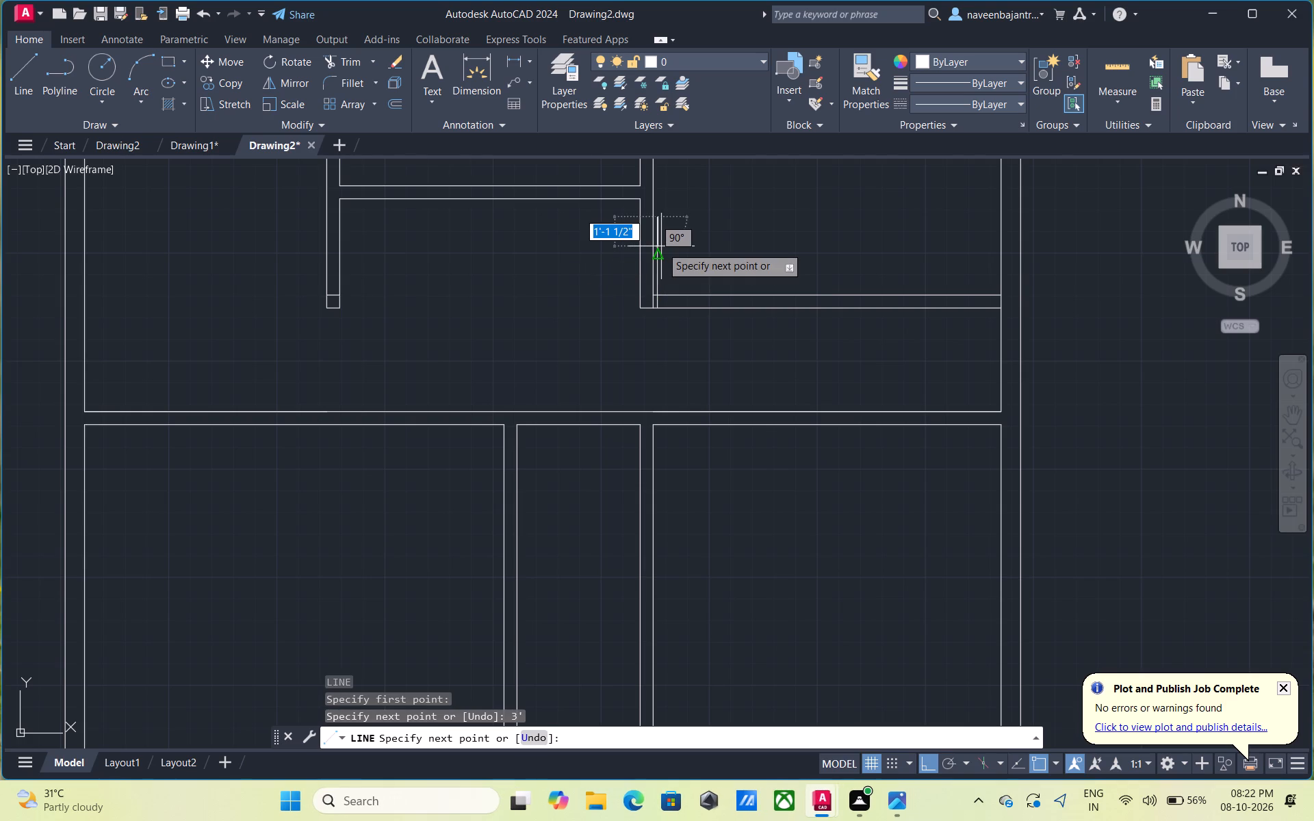
scroll(661, 249, down, 2)
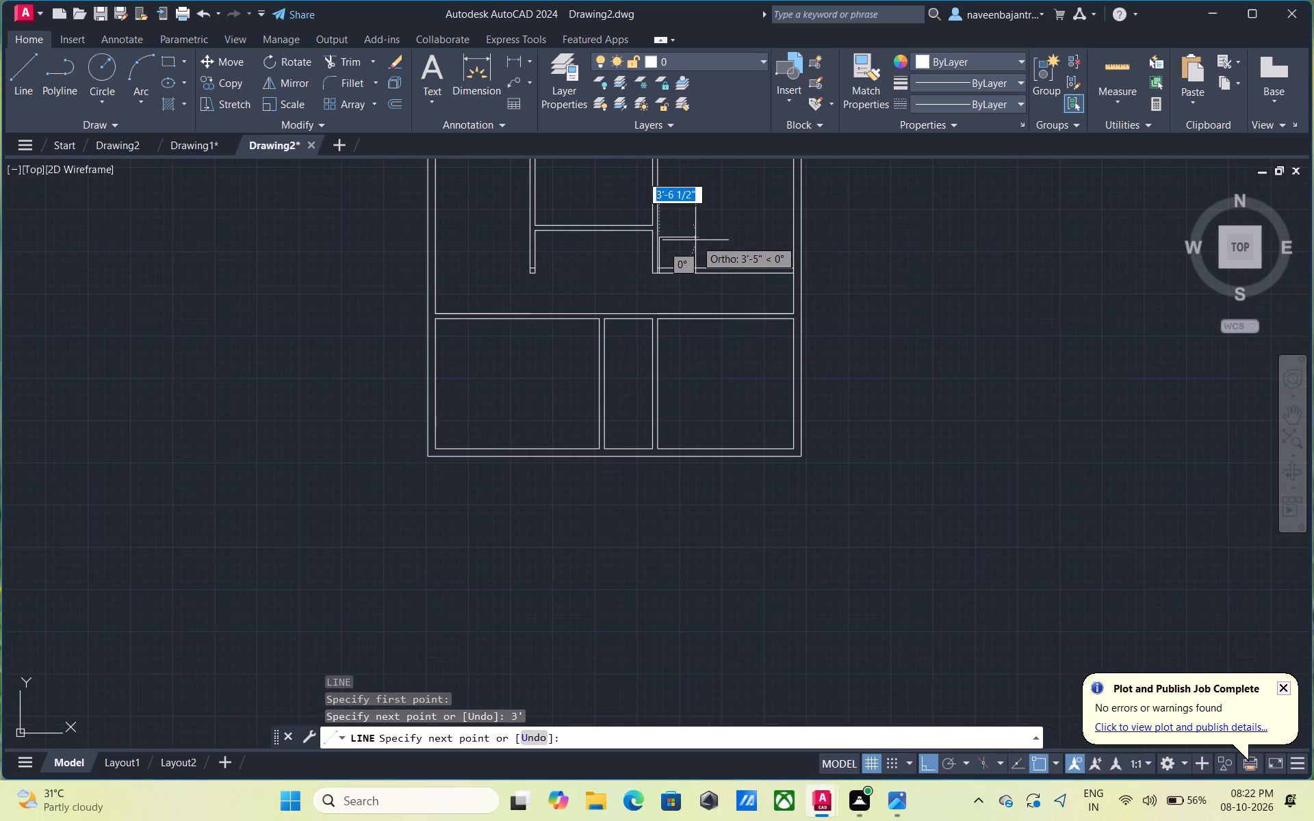
key(Escape)
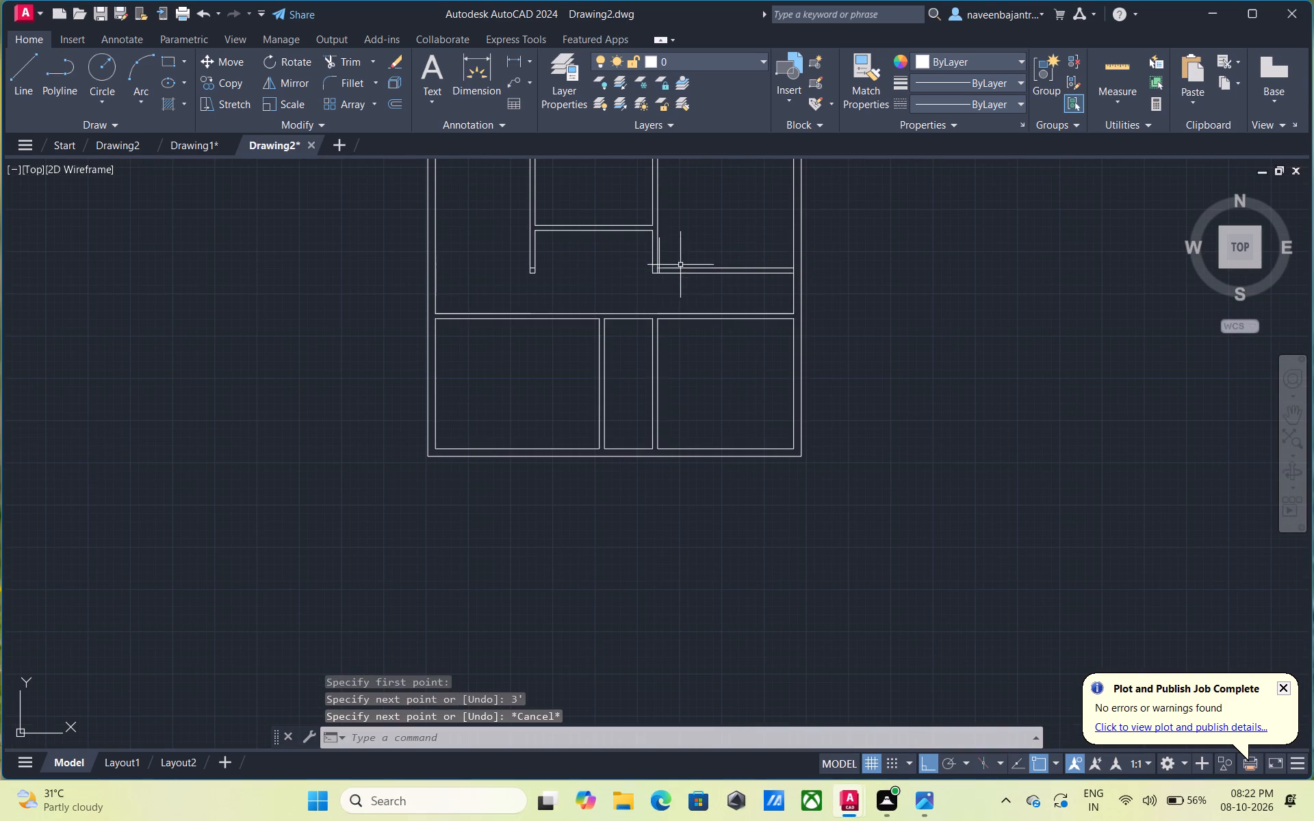
Offset the short line beside the corner 3' to the right to mark the far side of the door opening.
scroll(678, 291, up, 2)
middle_drag(678, 291, 662, 389)
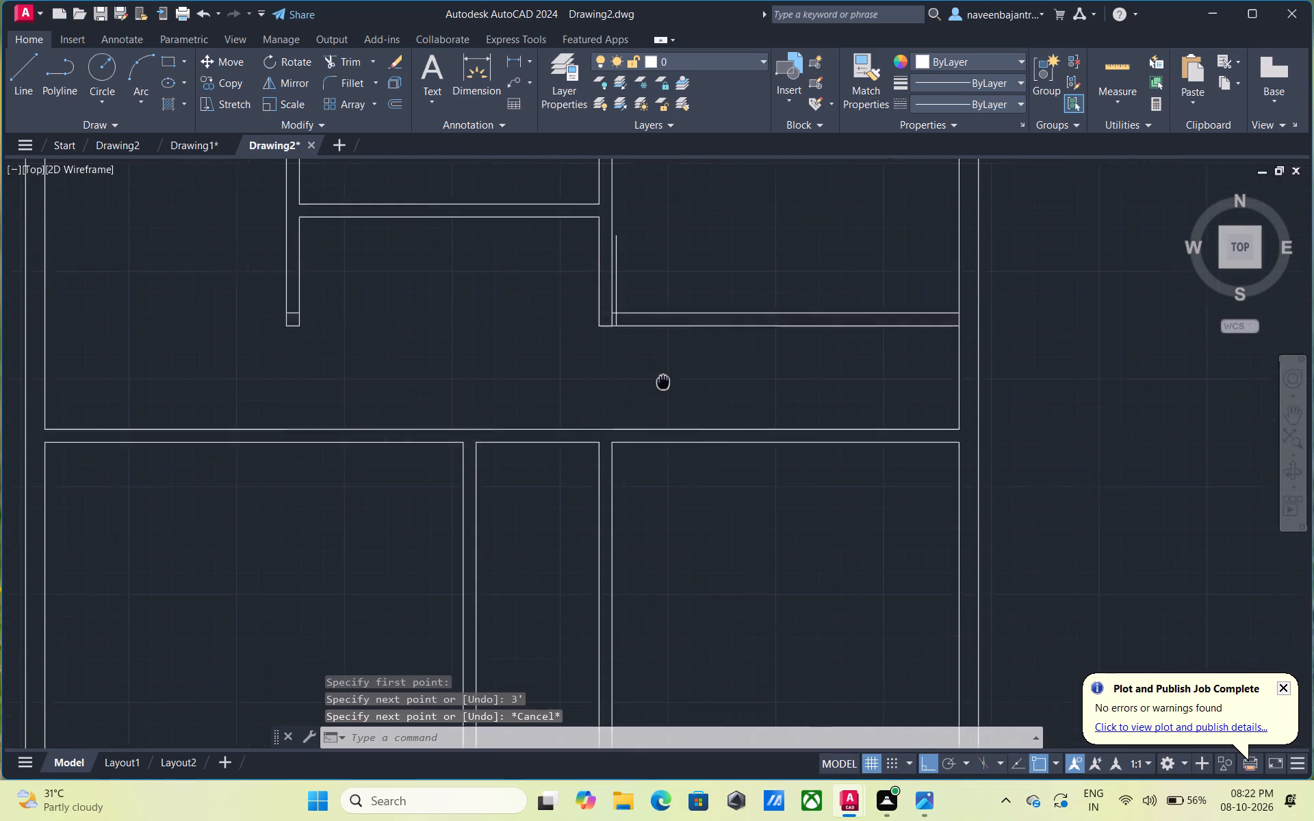
middle_drag(662, 389, 662, 391)
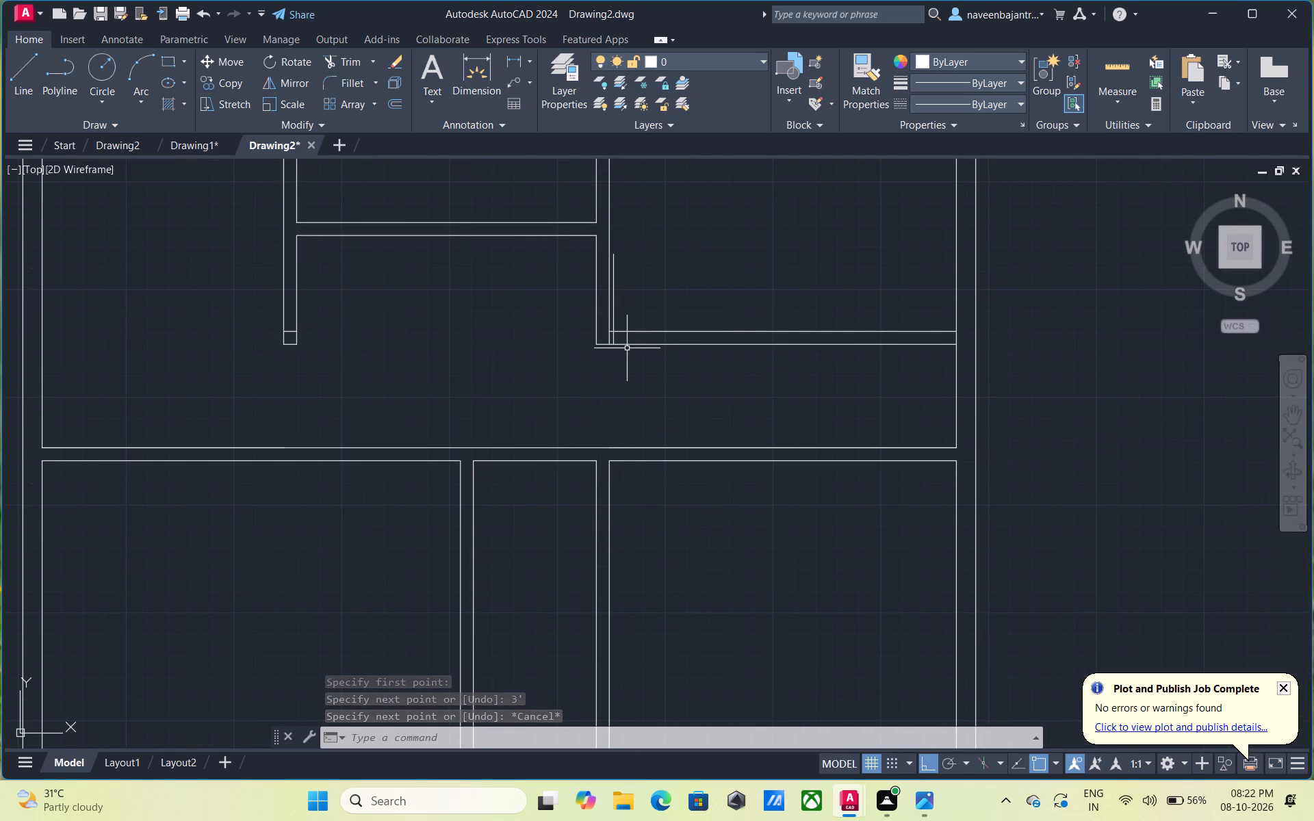
scroll(623, 360, up, 1)
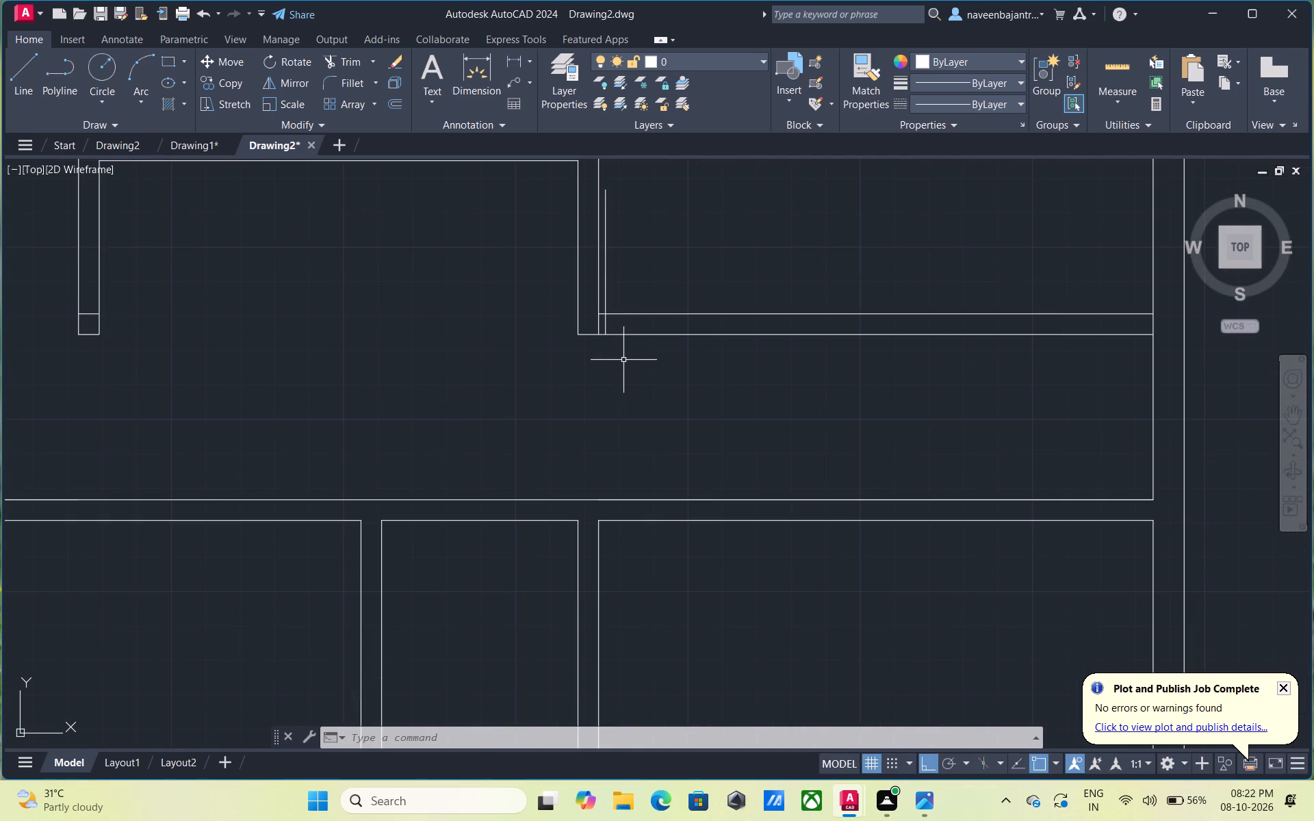
scroll(623, 360, up, 1)
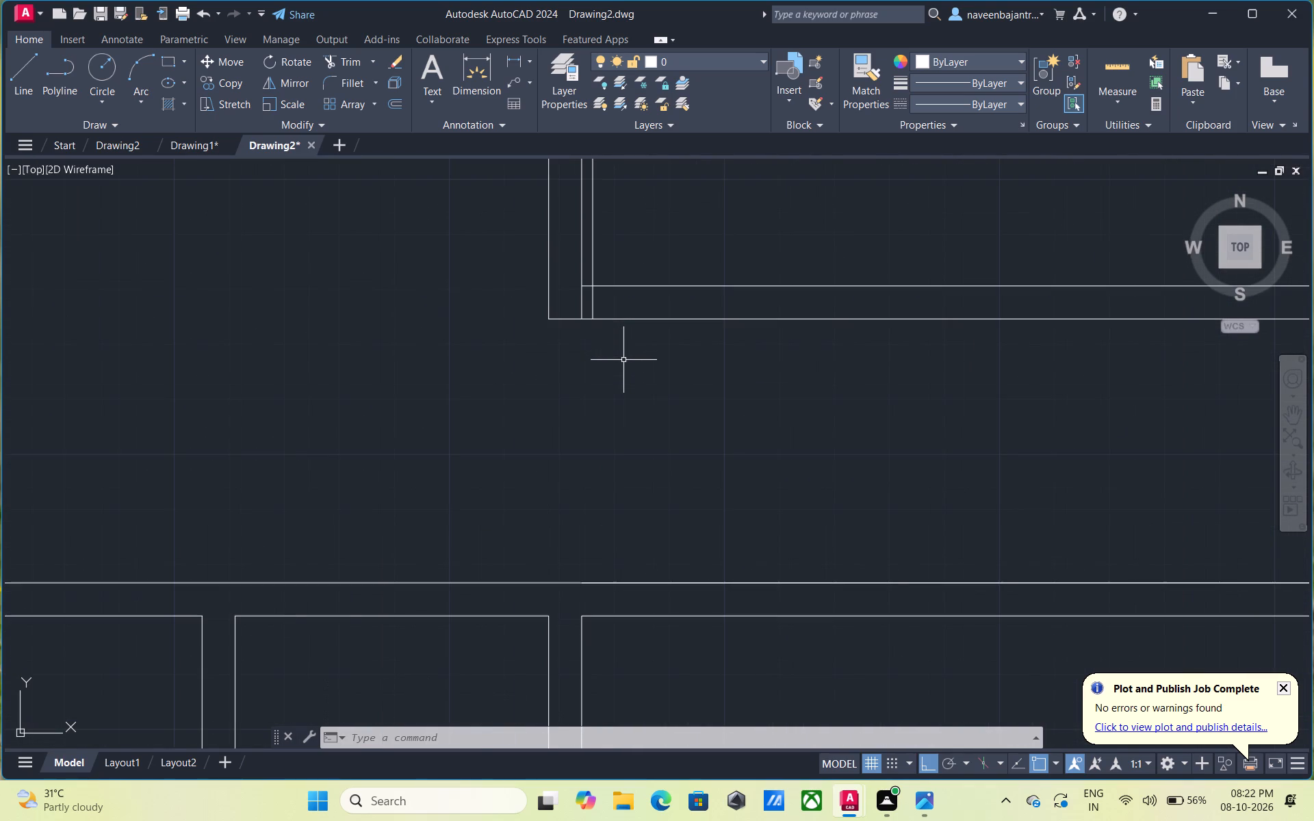
key(Escape)
key(o)
key(space)
key(space)
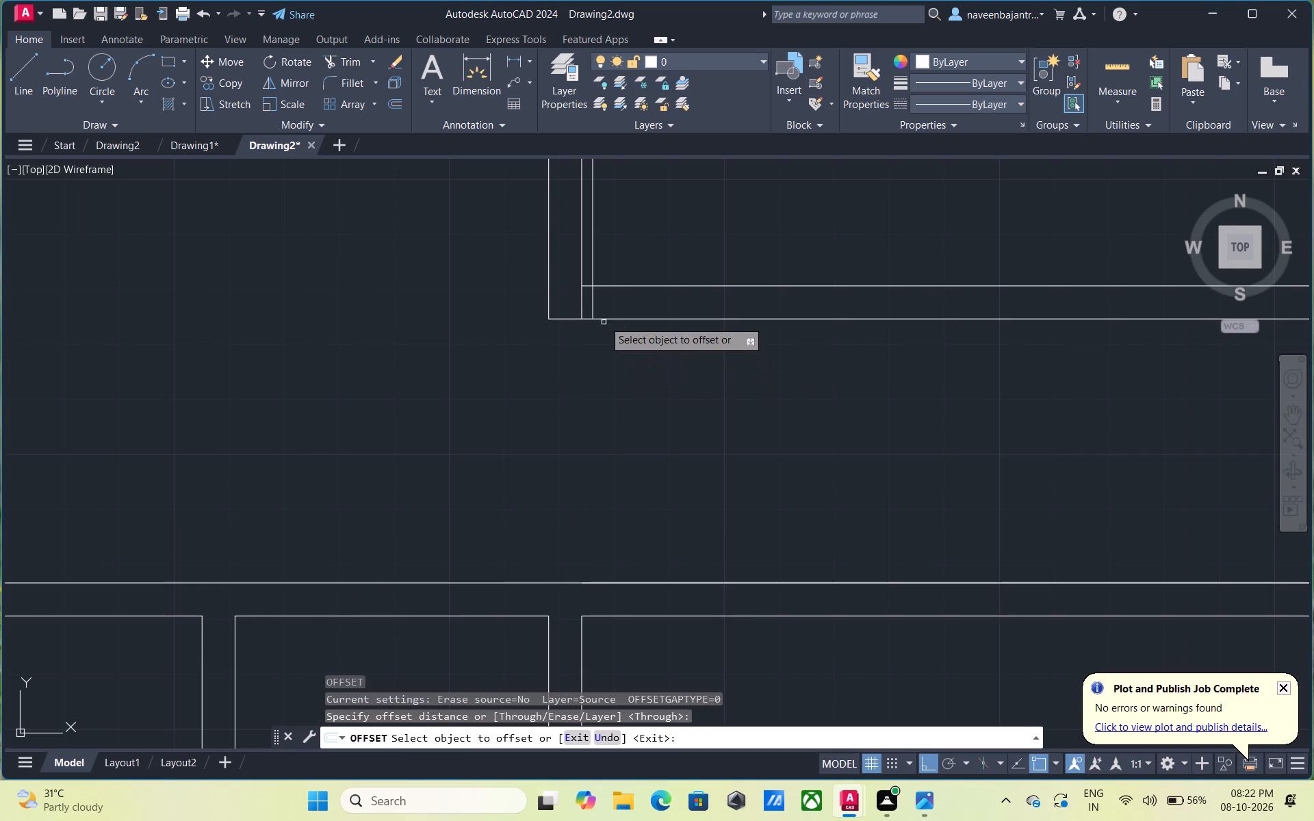
click(593, 304)
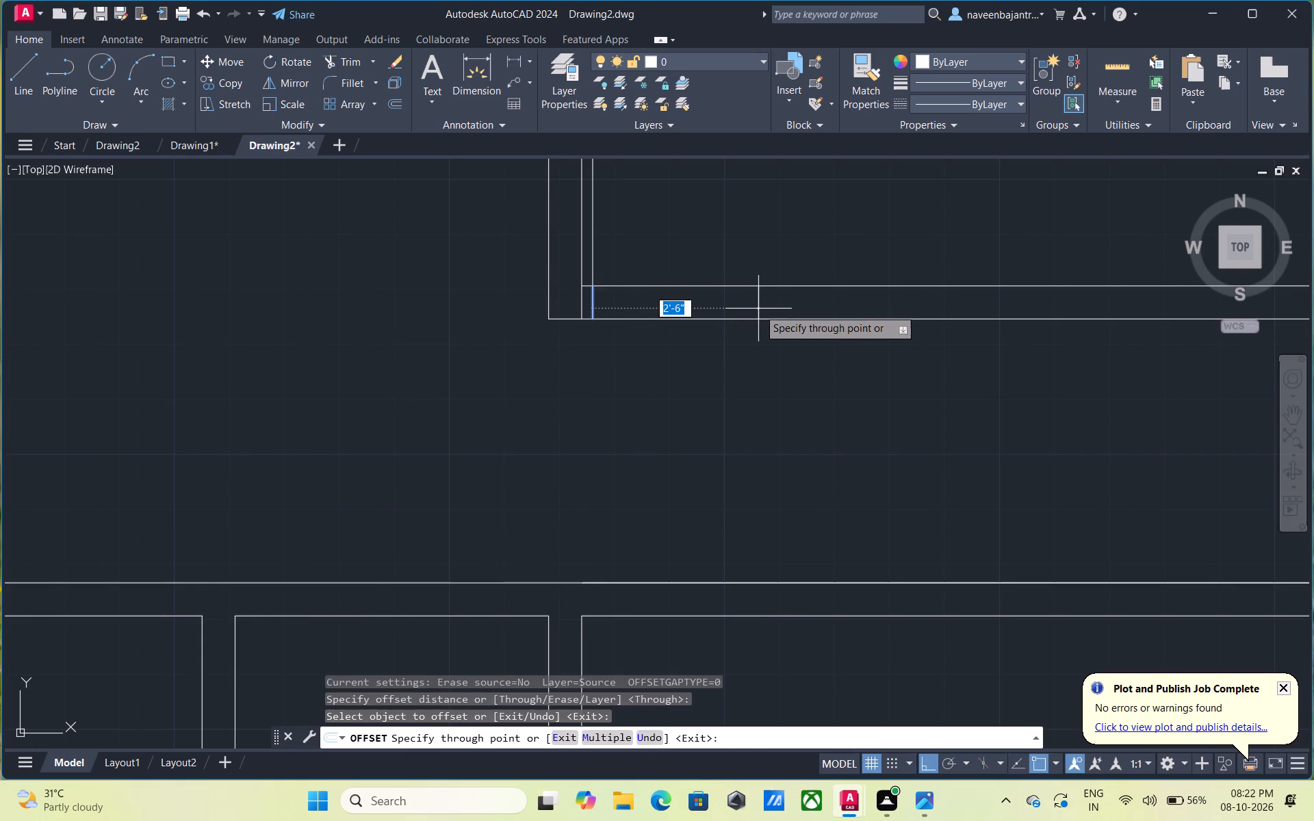
key(3)
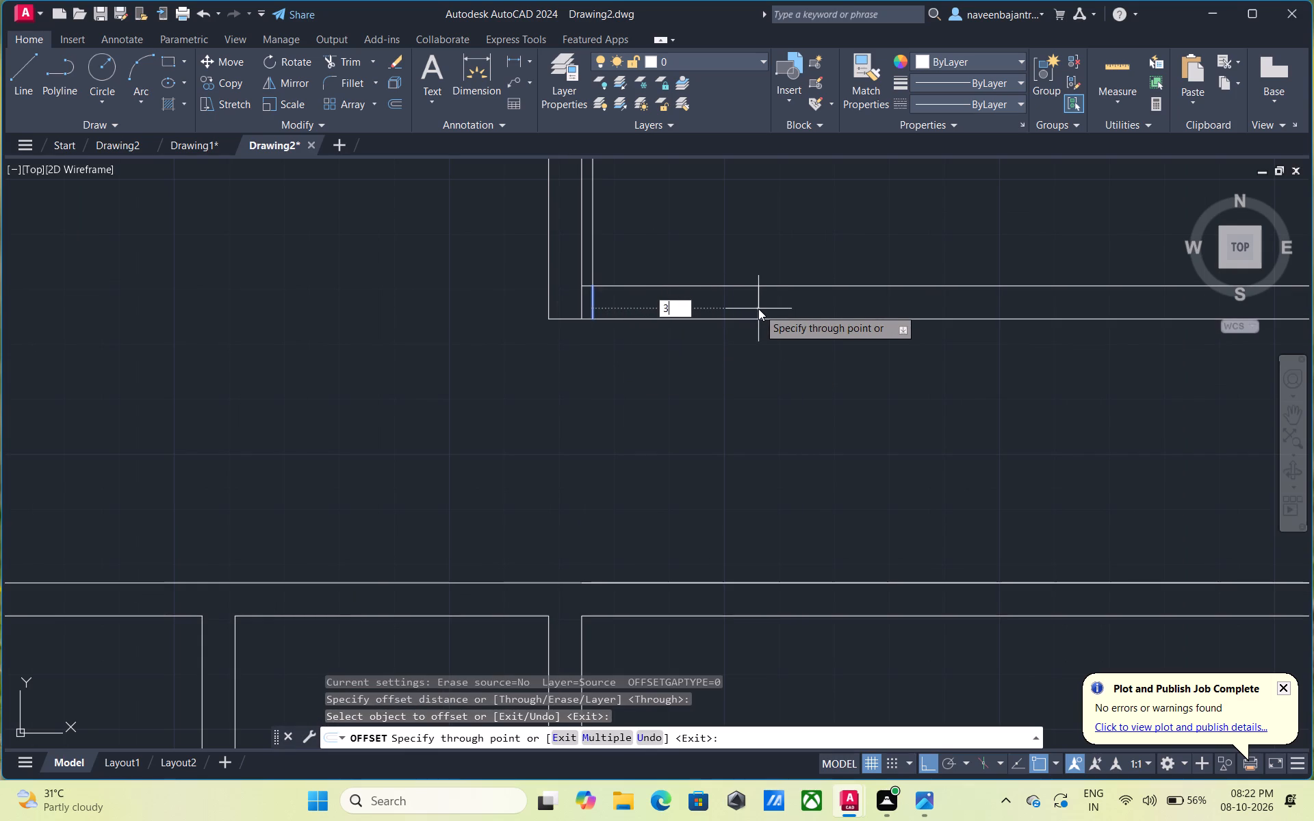
key(apostrophe)
key(Return)
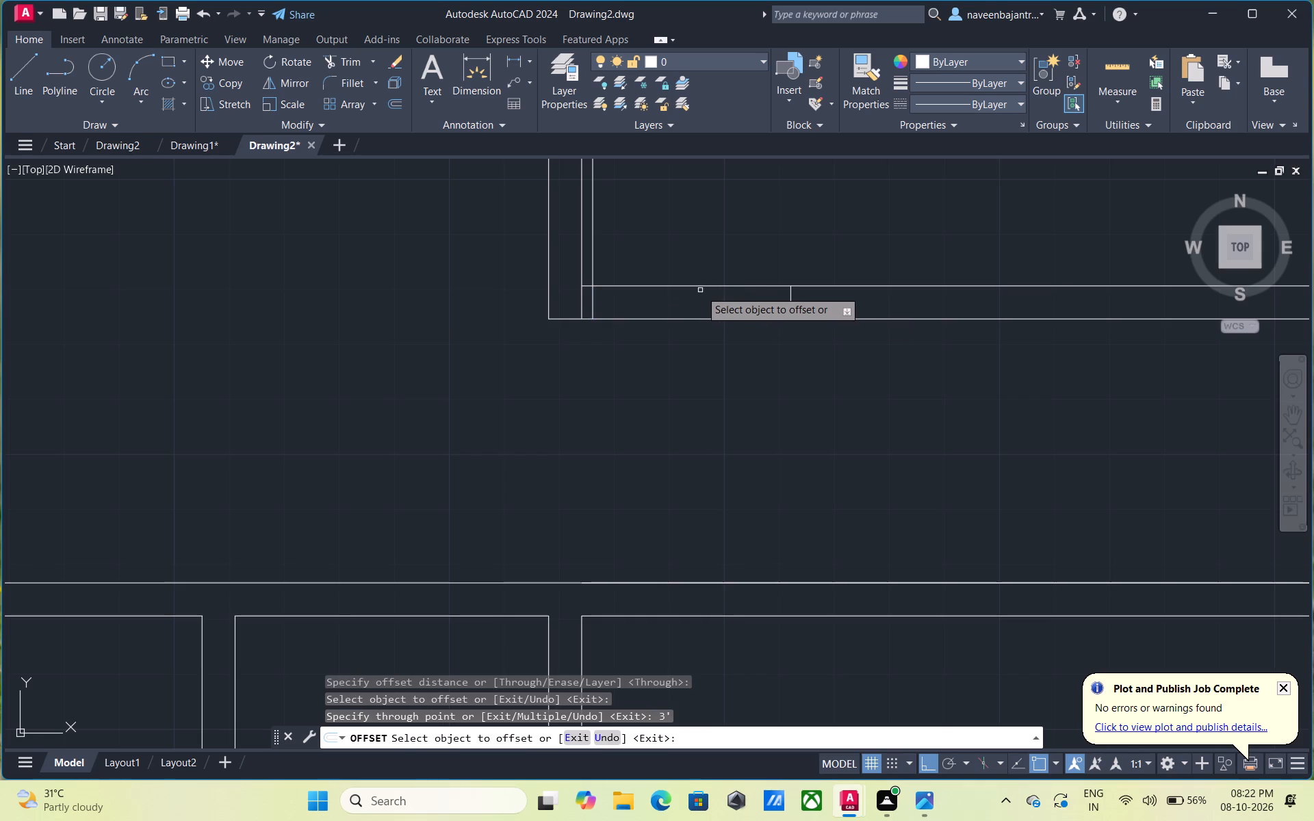
key(Escape)
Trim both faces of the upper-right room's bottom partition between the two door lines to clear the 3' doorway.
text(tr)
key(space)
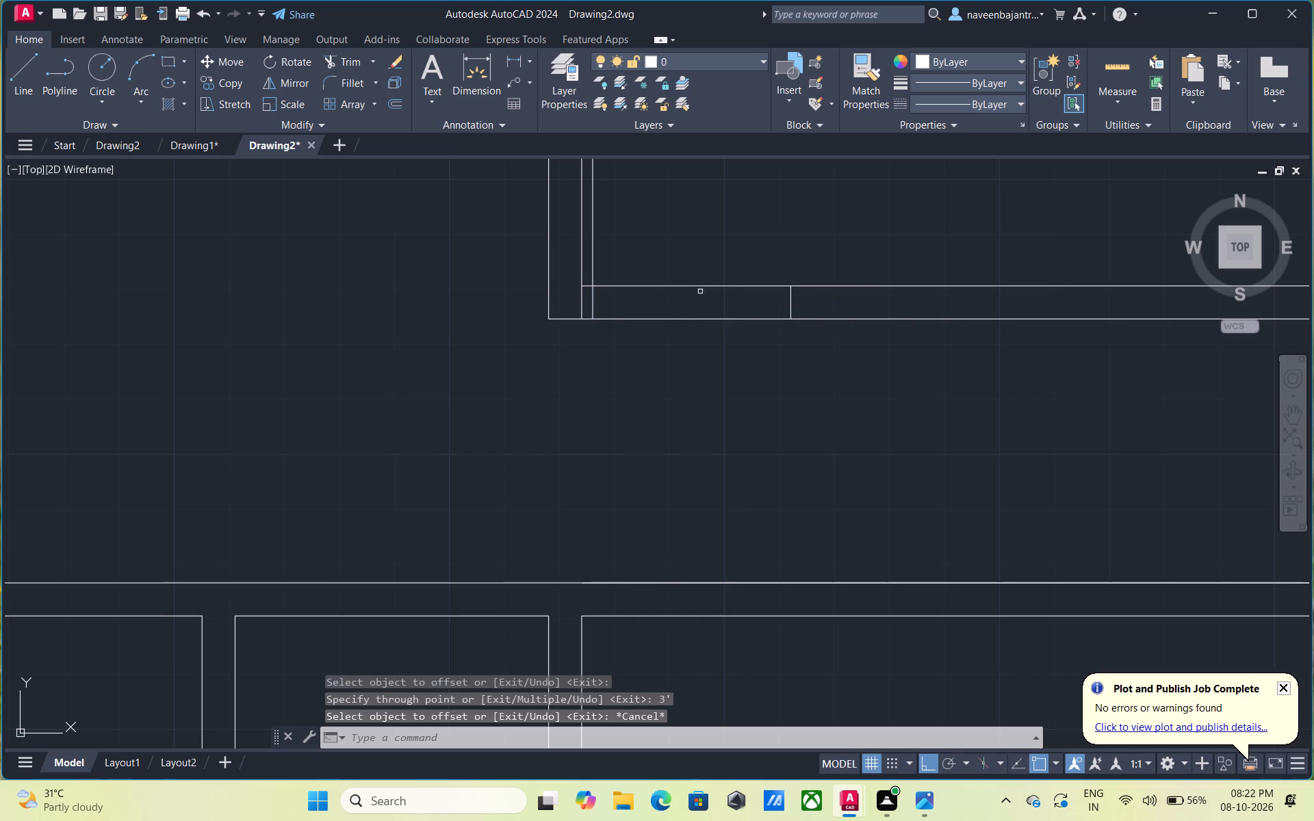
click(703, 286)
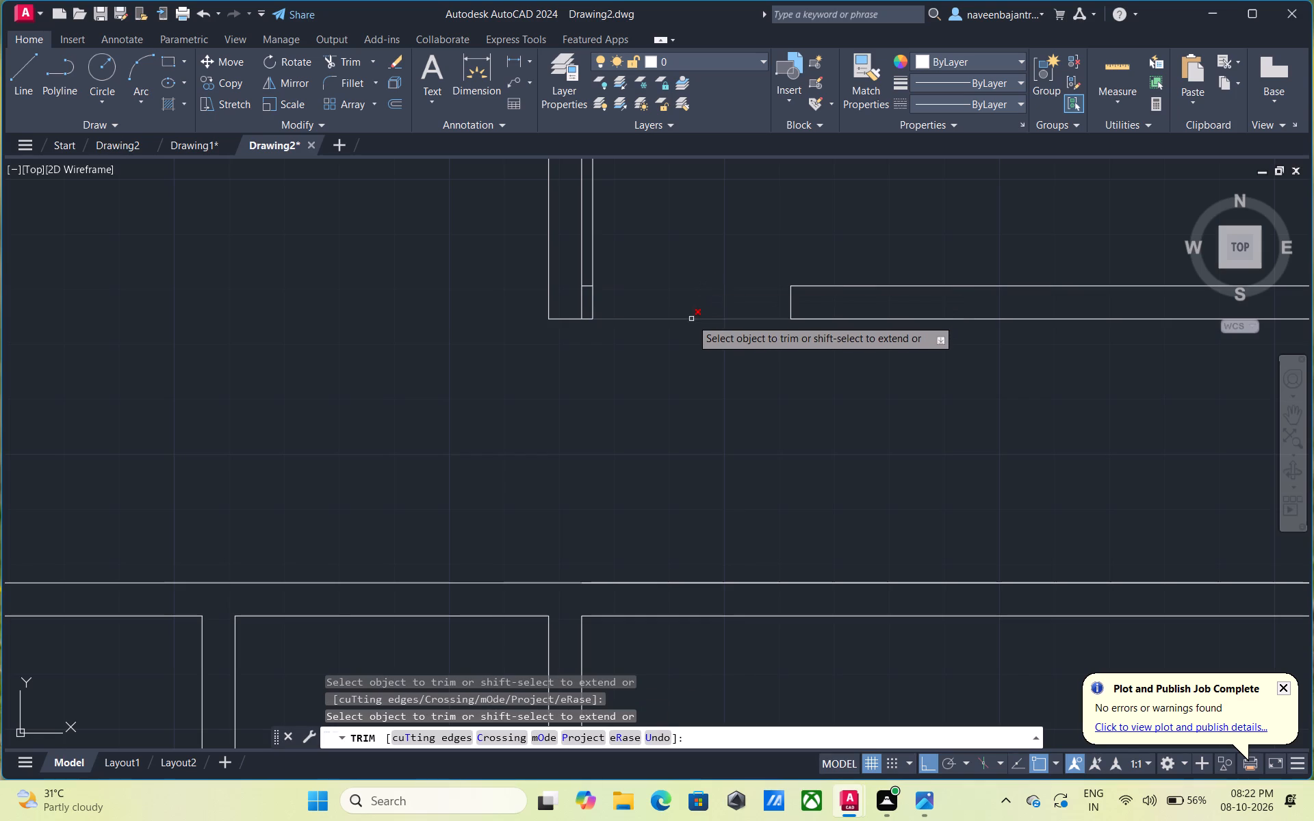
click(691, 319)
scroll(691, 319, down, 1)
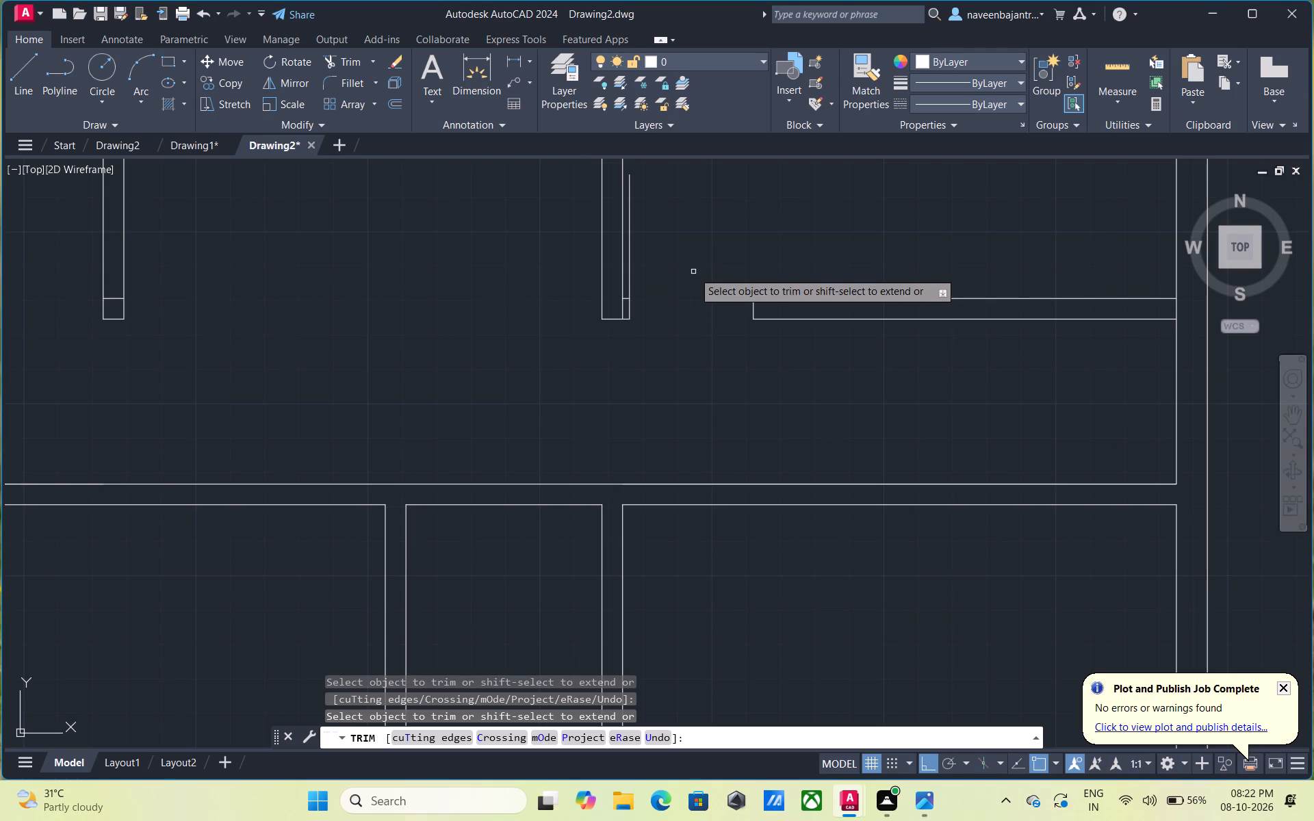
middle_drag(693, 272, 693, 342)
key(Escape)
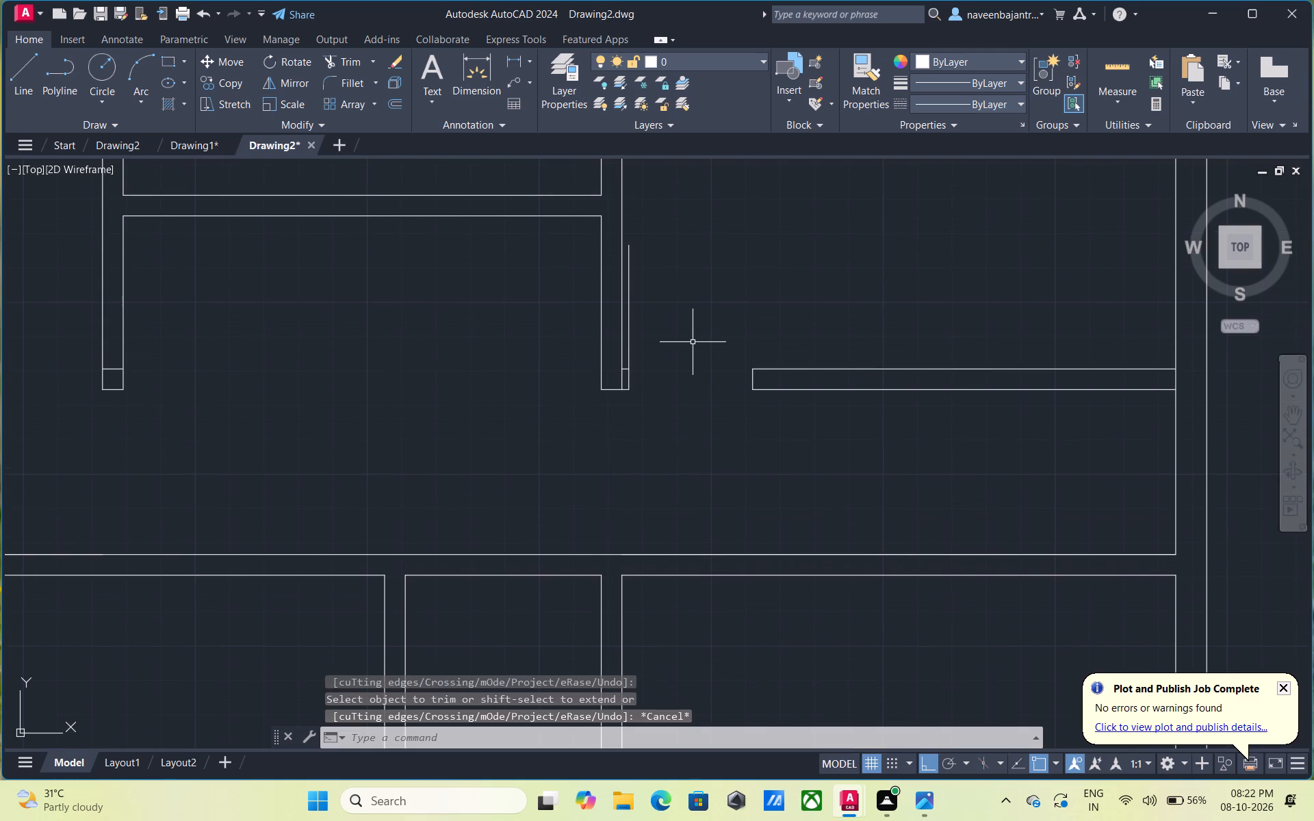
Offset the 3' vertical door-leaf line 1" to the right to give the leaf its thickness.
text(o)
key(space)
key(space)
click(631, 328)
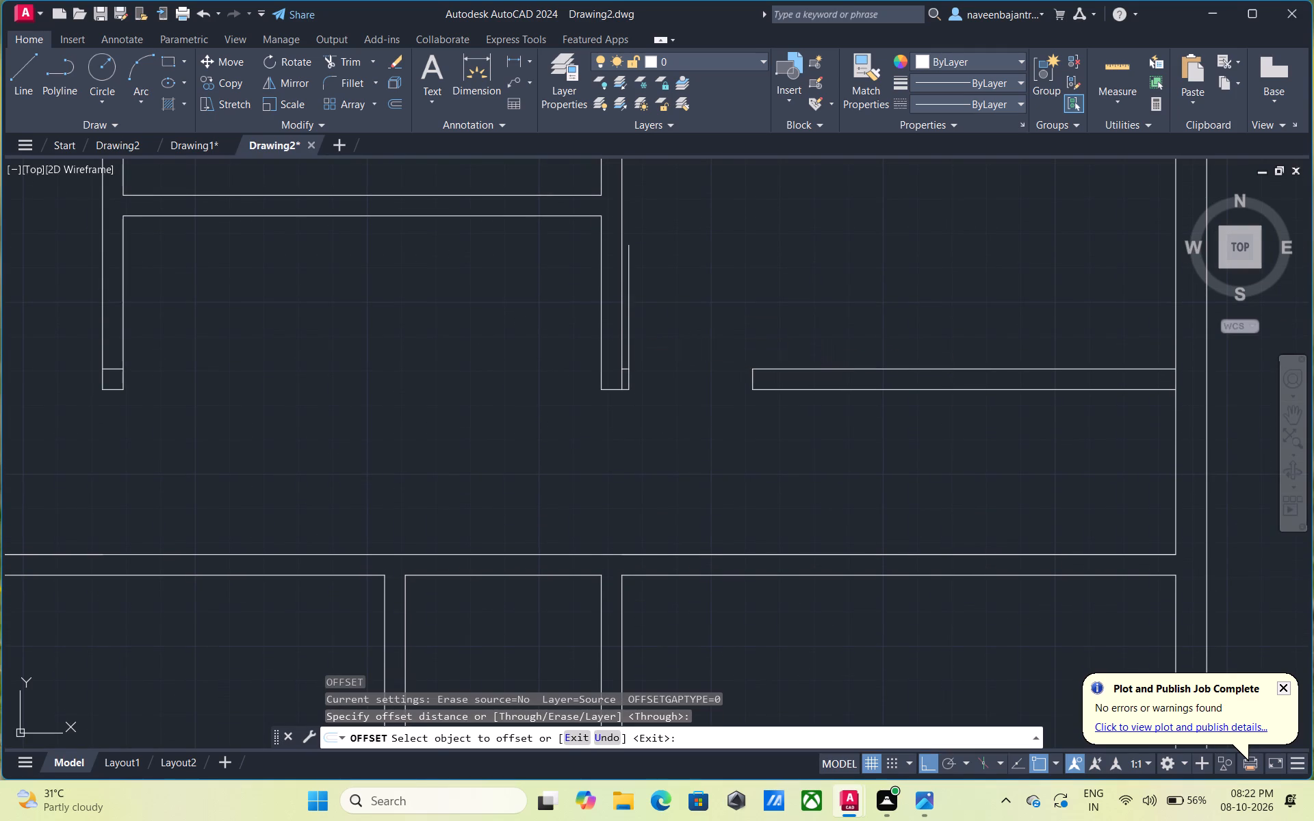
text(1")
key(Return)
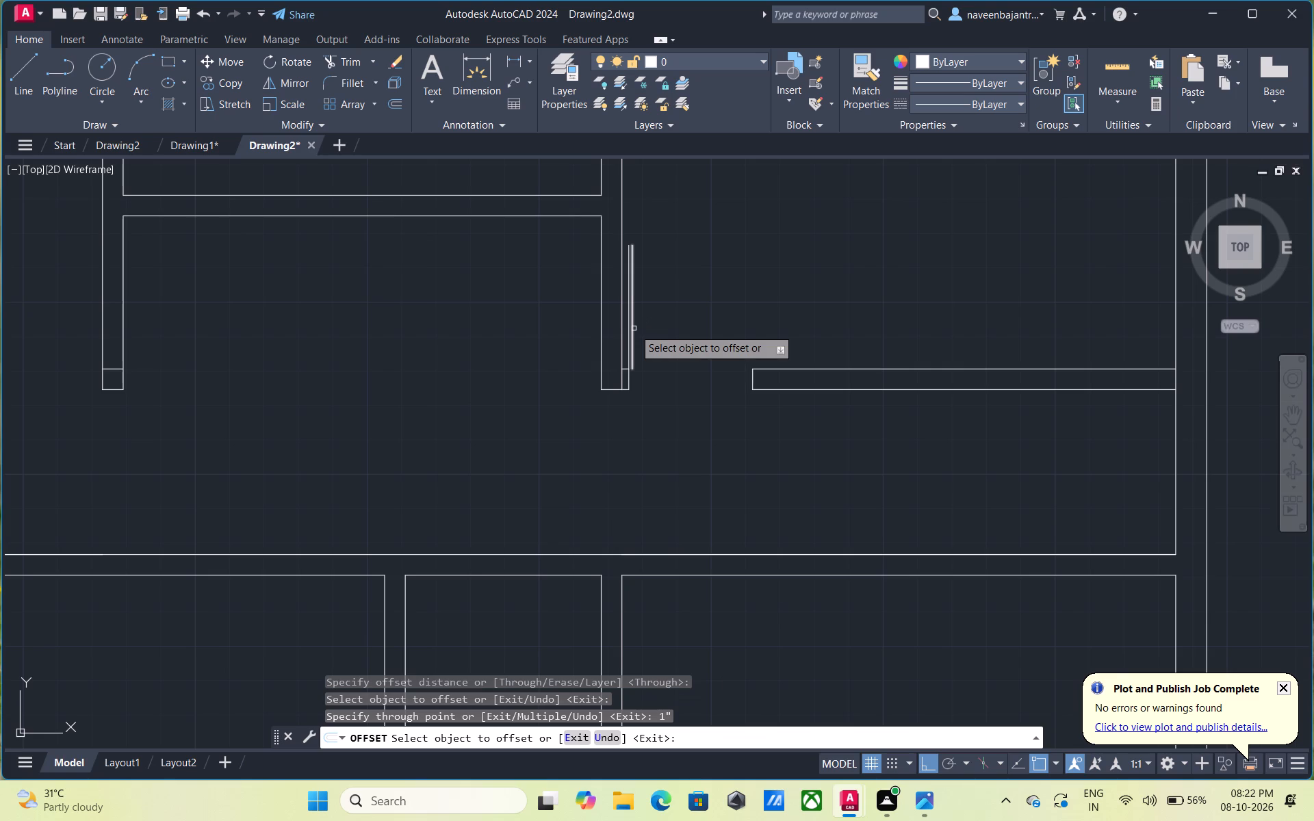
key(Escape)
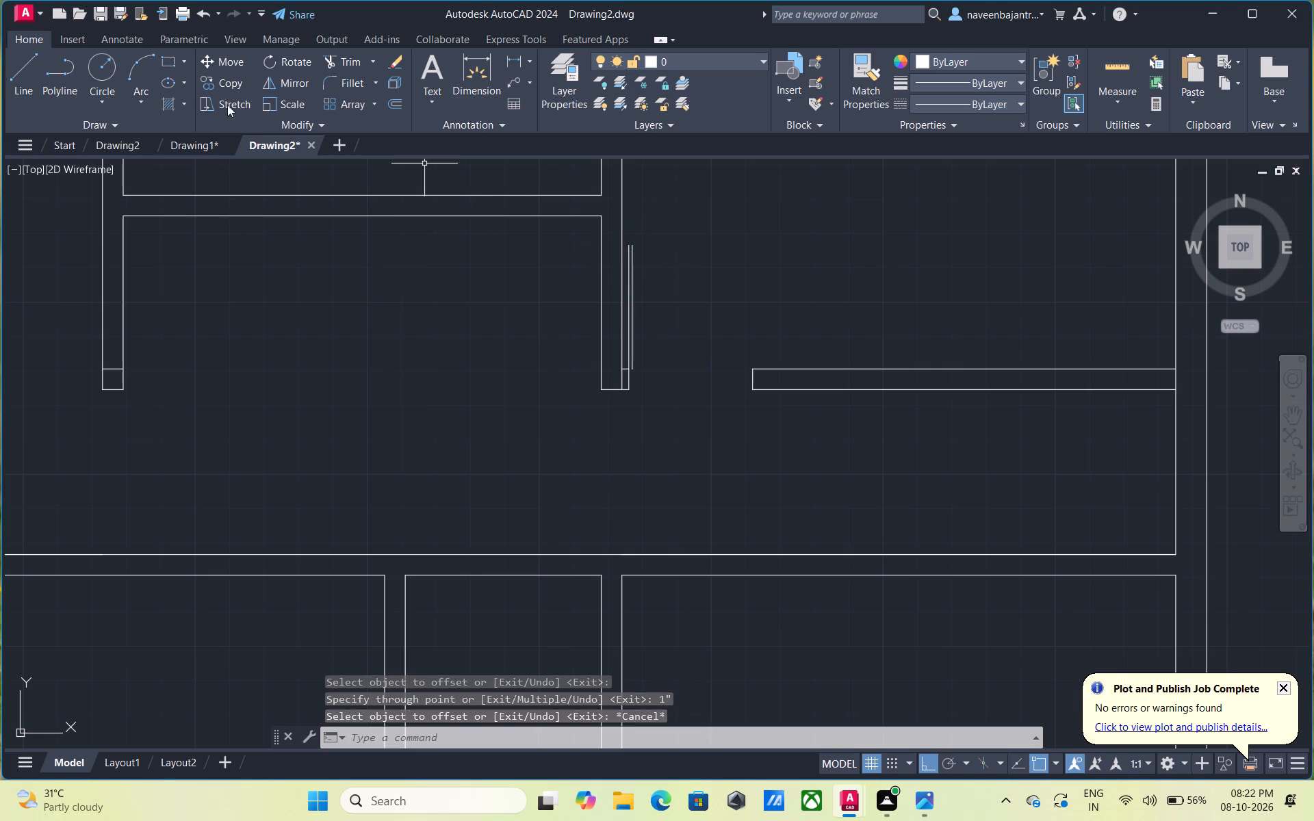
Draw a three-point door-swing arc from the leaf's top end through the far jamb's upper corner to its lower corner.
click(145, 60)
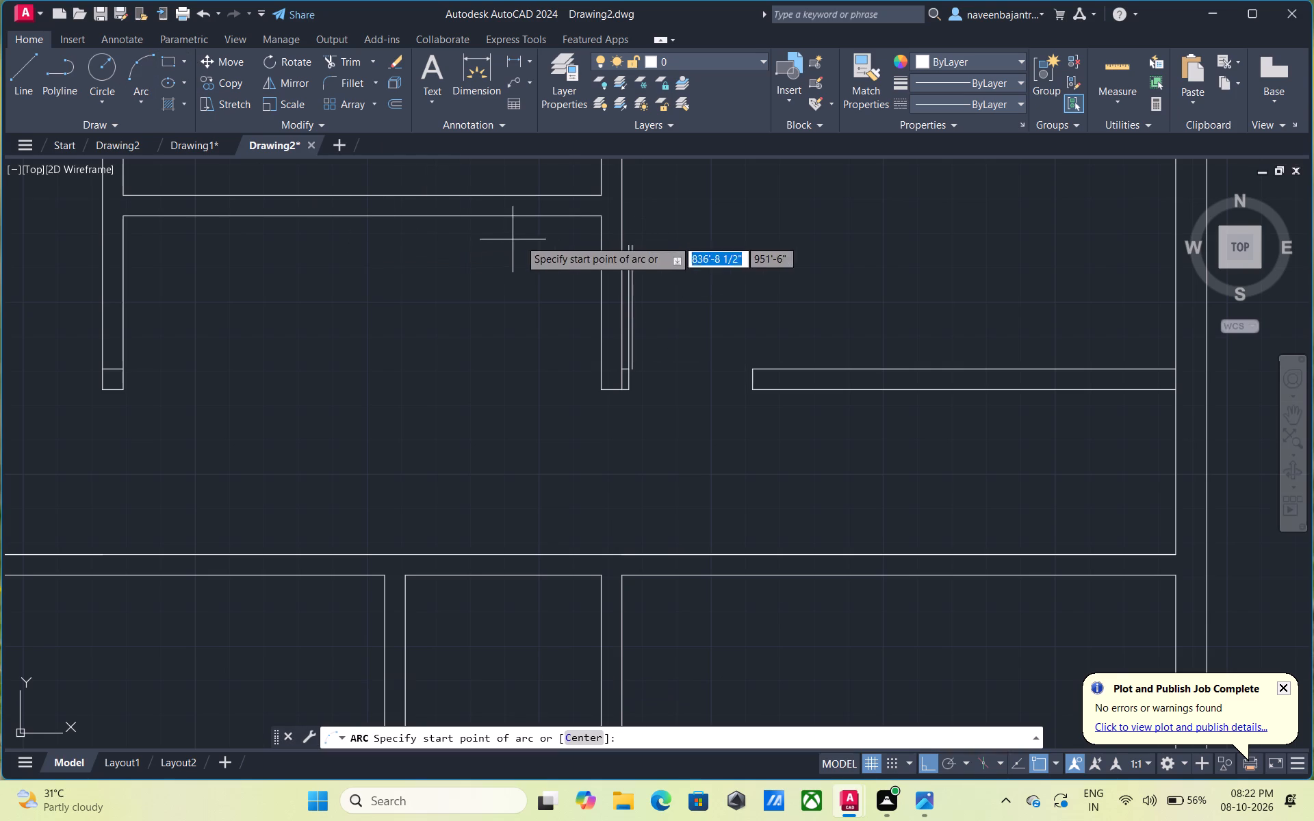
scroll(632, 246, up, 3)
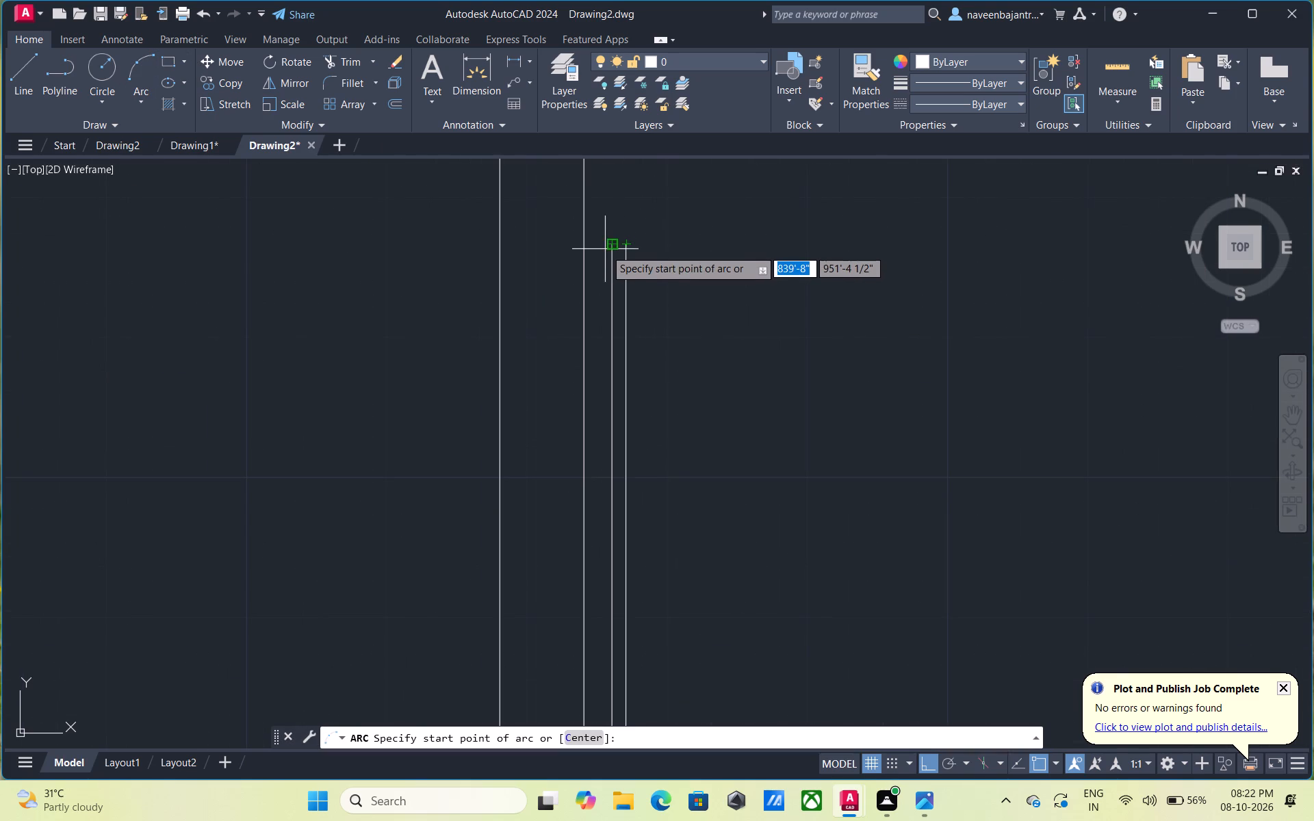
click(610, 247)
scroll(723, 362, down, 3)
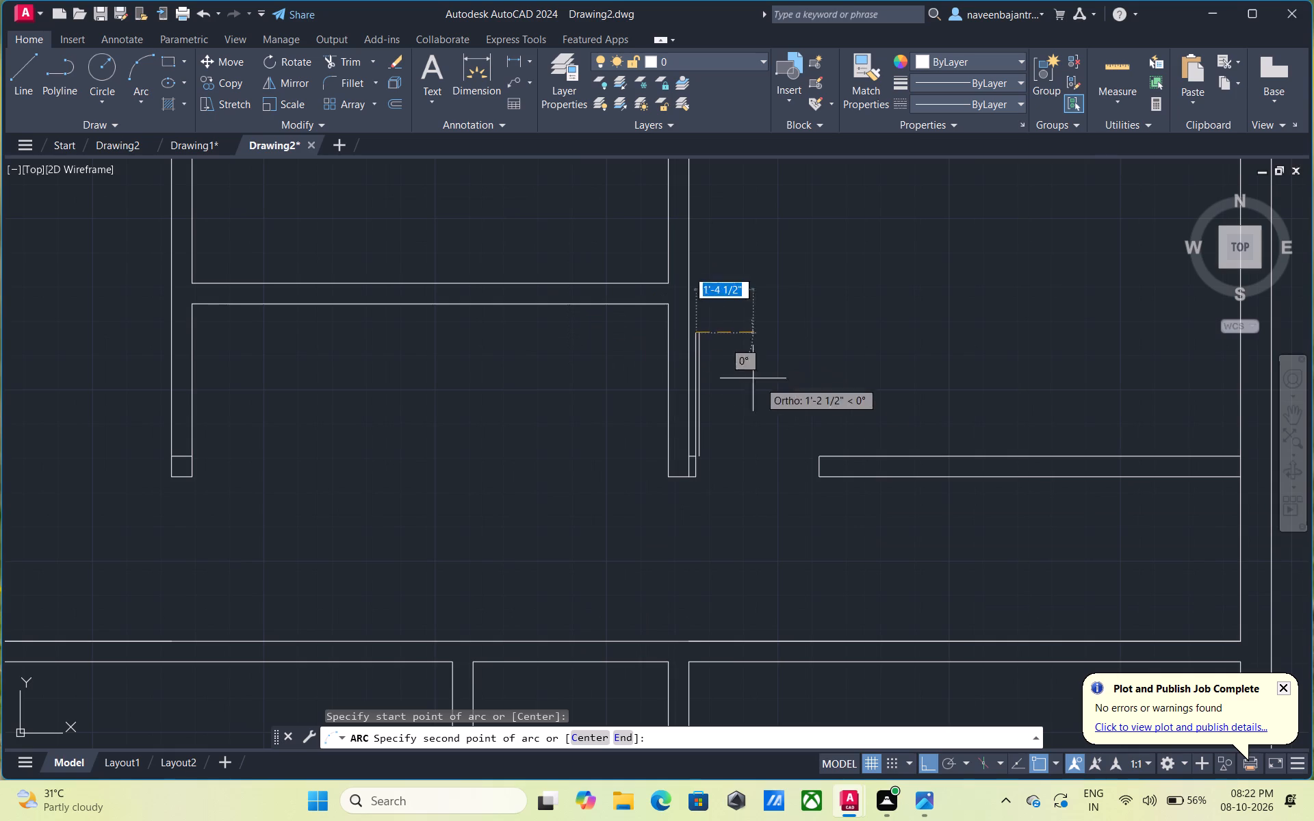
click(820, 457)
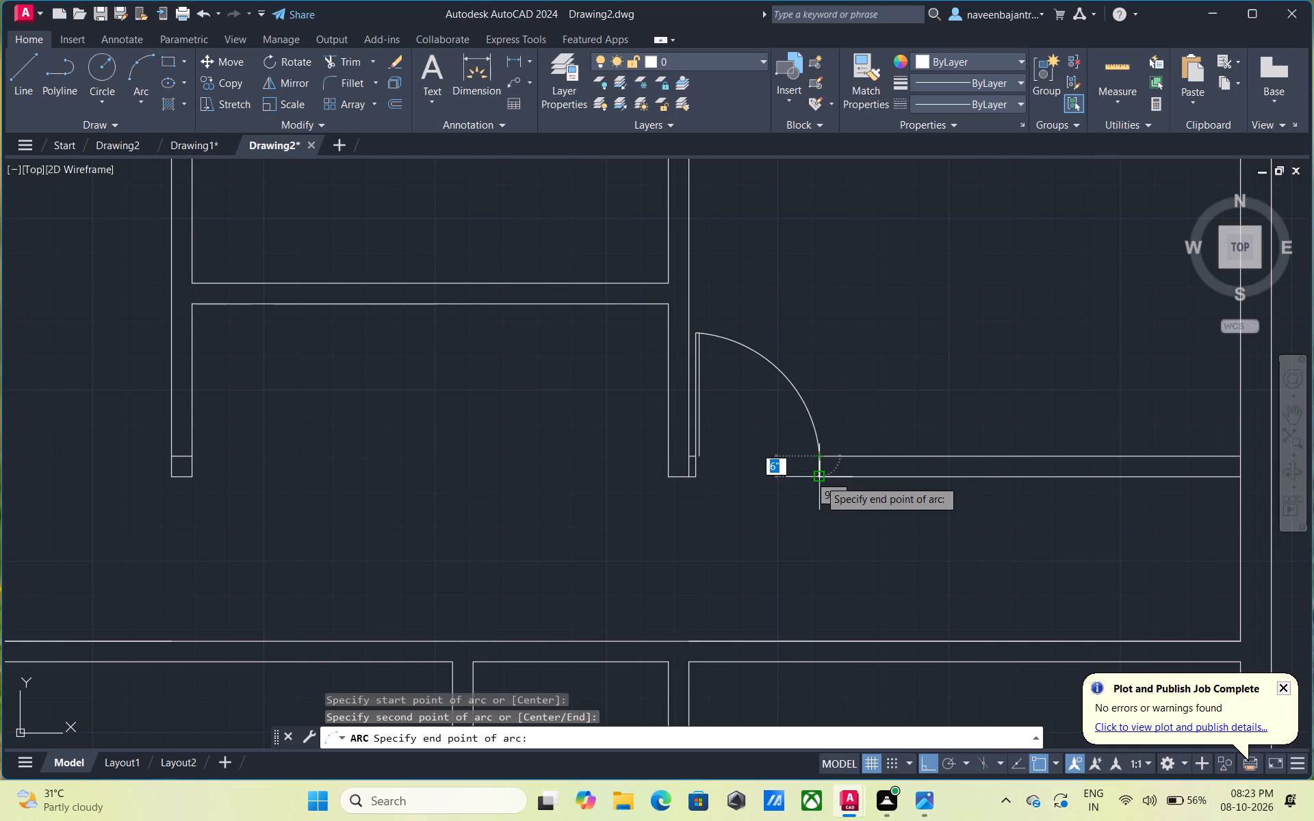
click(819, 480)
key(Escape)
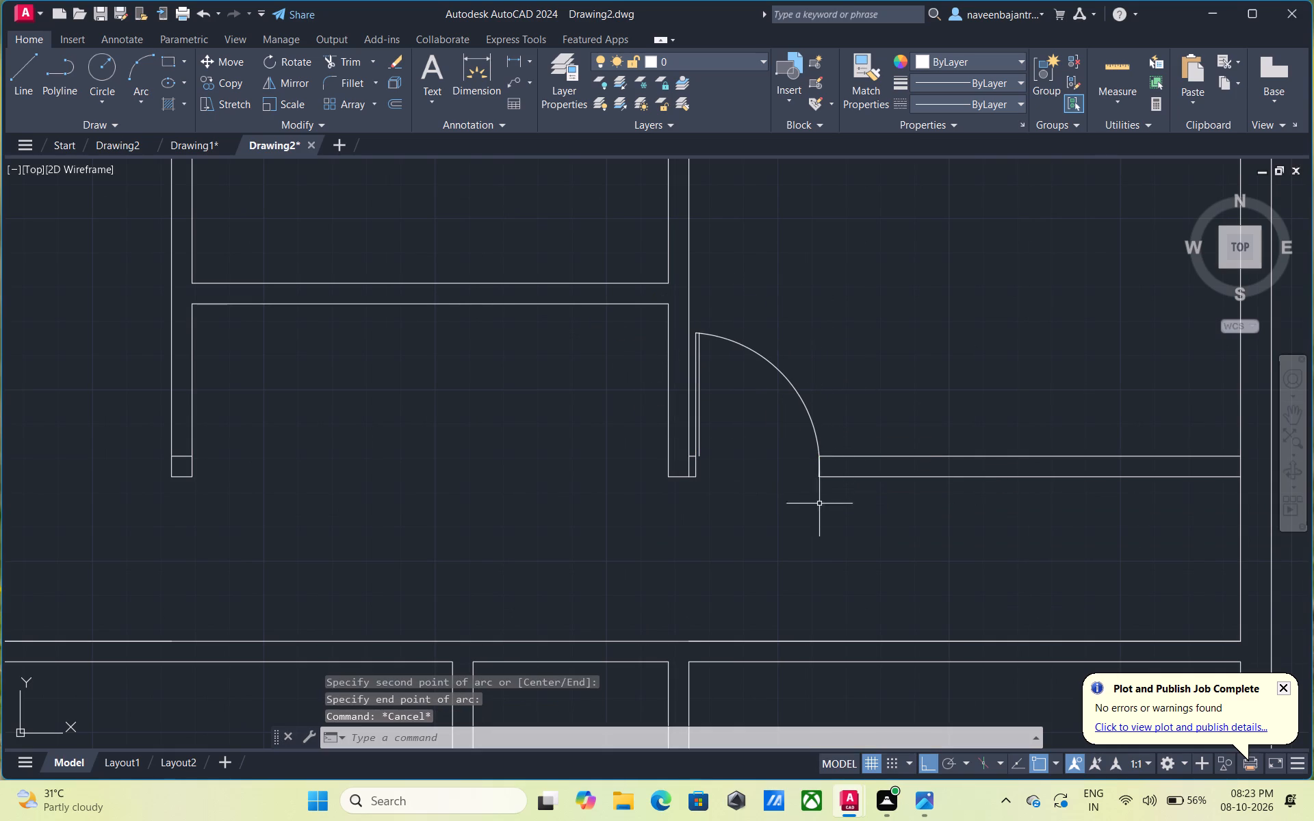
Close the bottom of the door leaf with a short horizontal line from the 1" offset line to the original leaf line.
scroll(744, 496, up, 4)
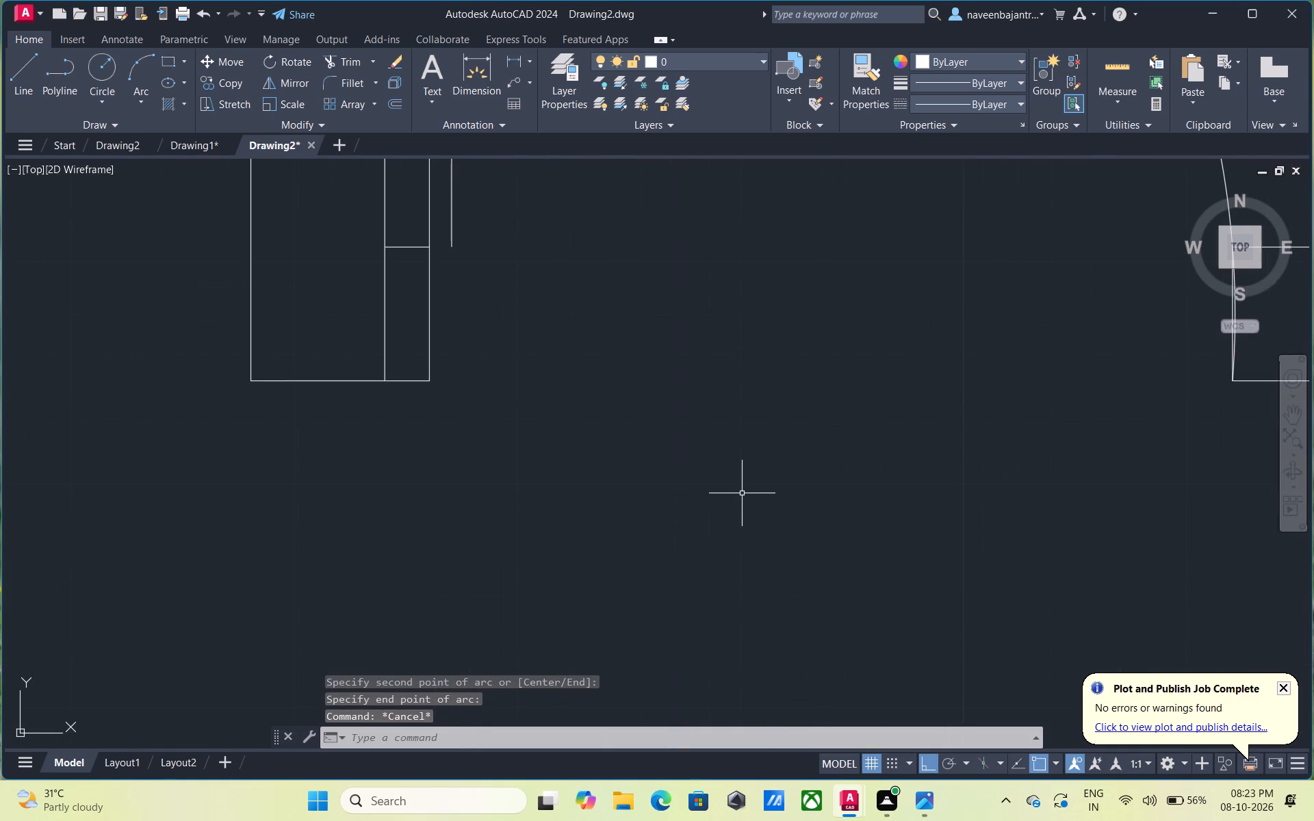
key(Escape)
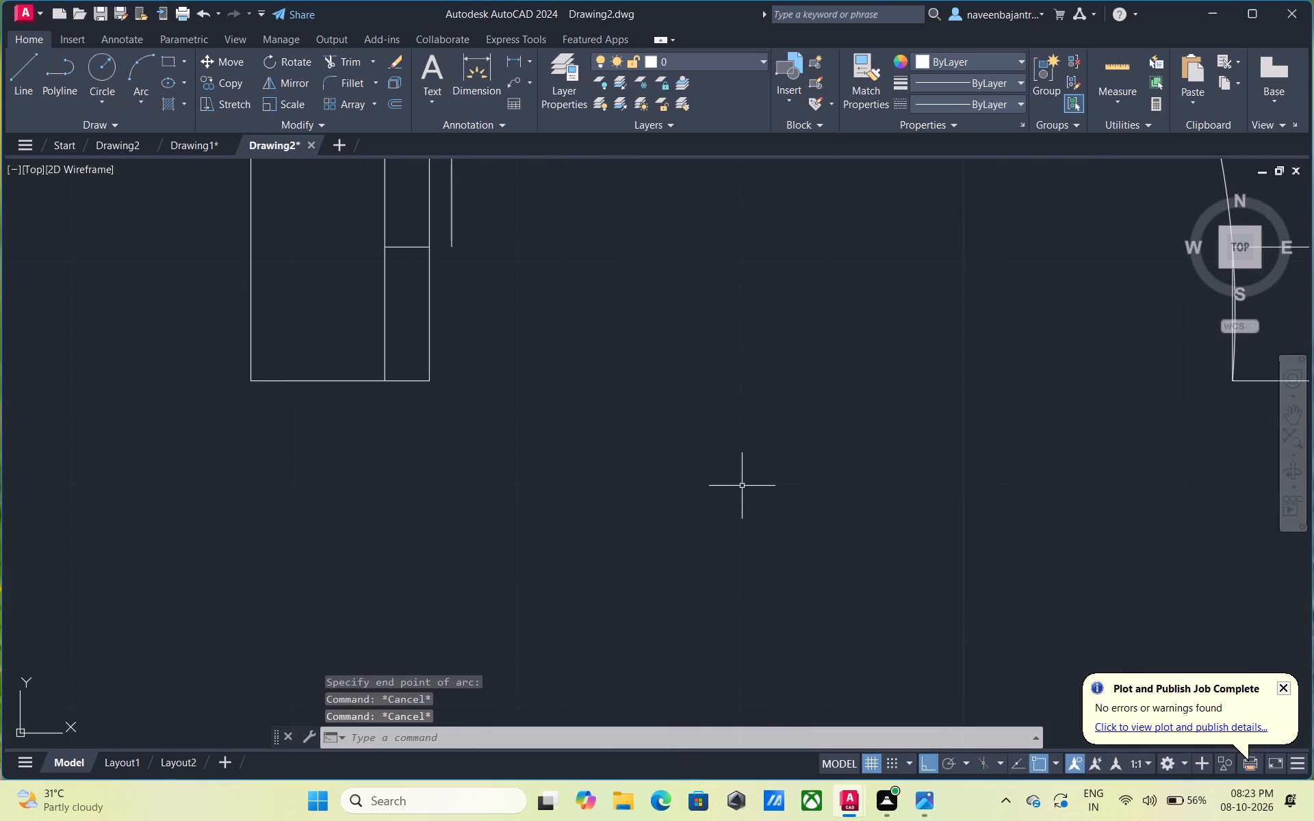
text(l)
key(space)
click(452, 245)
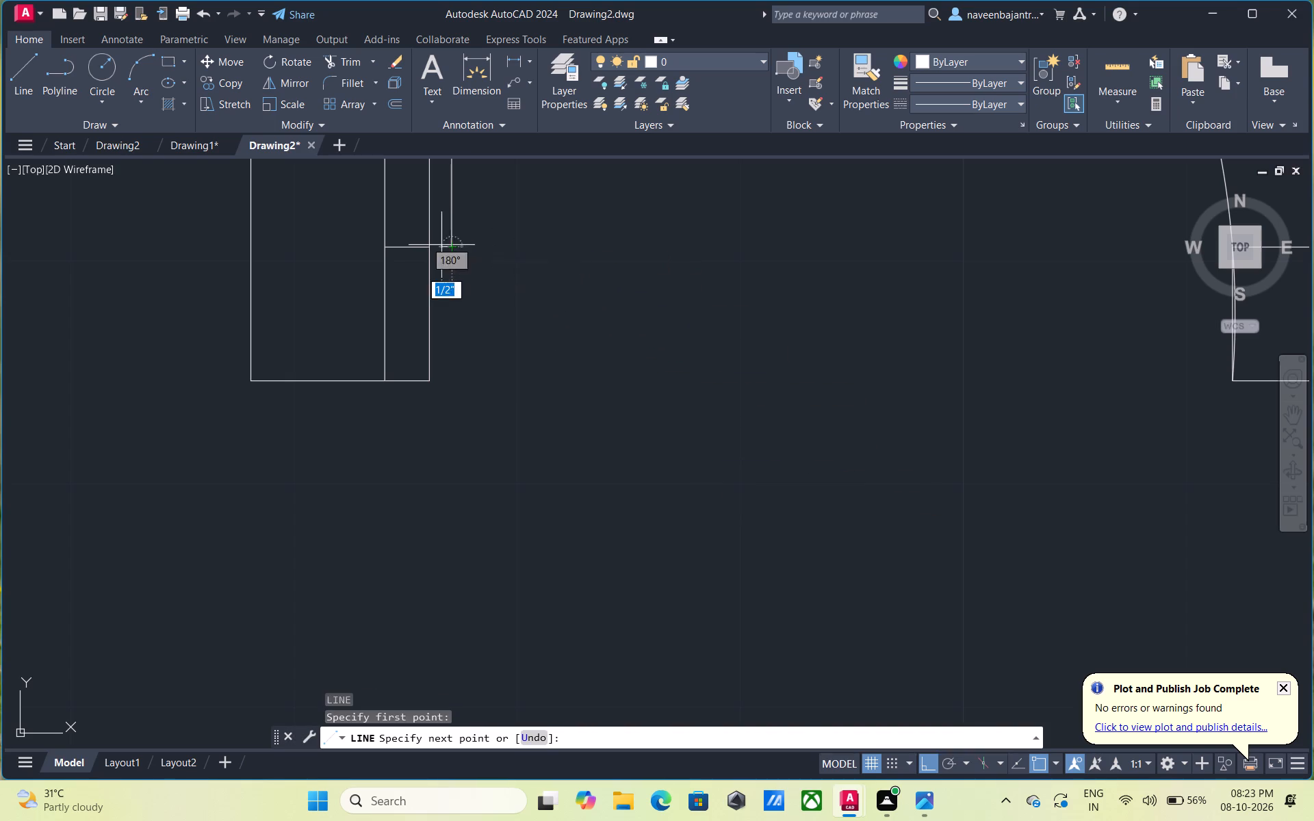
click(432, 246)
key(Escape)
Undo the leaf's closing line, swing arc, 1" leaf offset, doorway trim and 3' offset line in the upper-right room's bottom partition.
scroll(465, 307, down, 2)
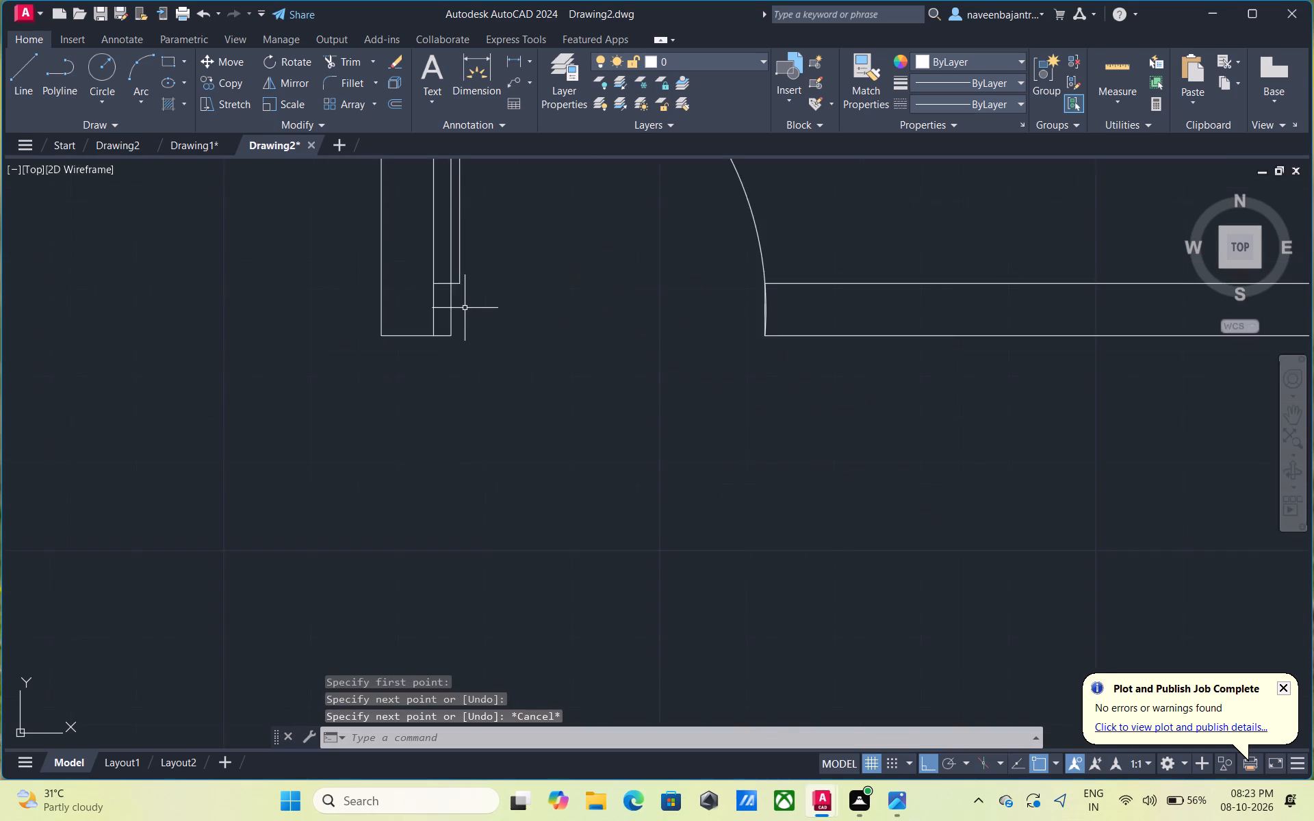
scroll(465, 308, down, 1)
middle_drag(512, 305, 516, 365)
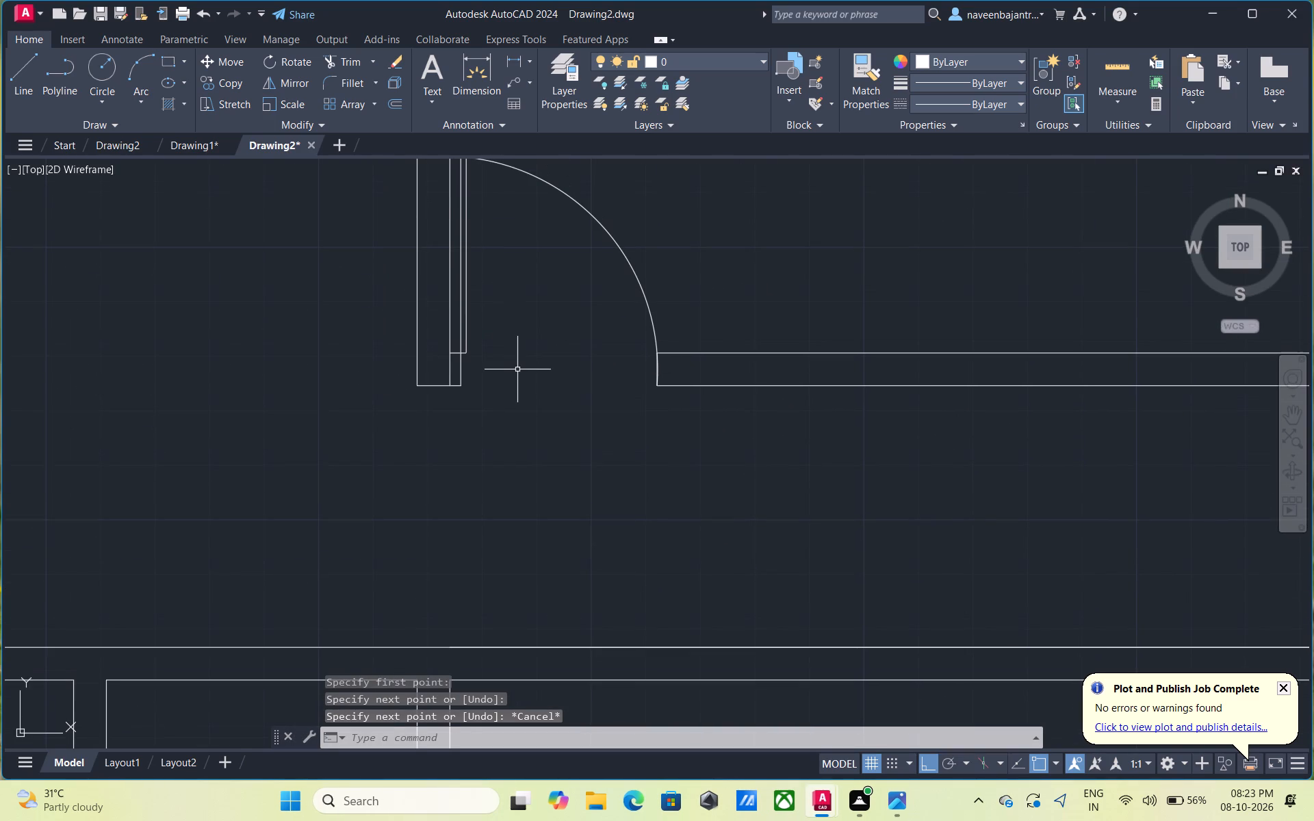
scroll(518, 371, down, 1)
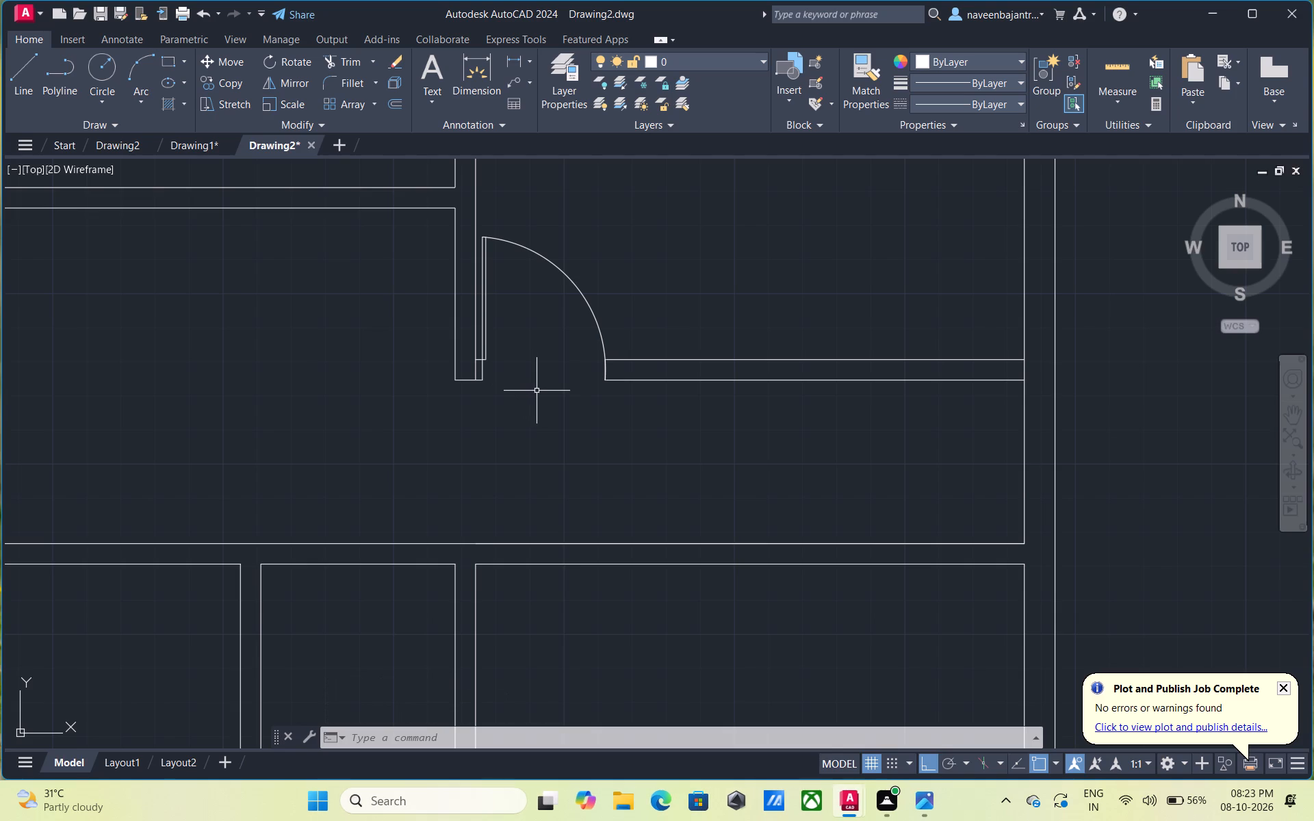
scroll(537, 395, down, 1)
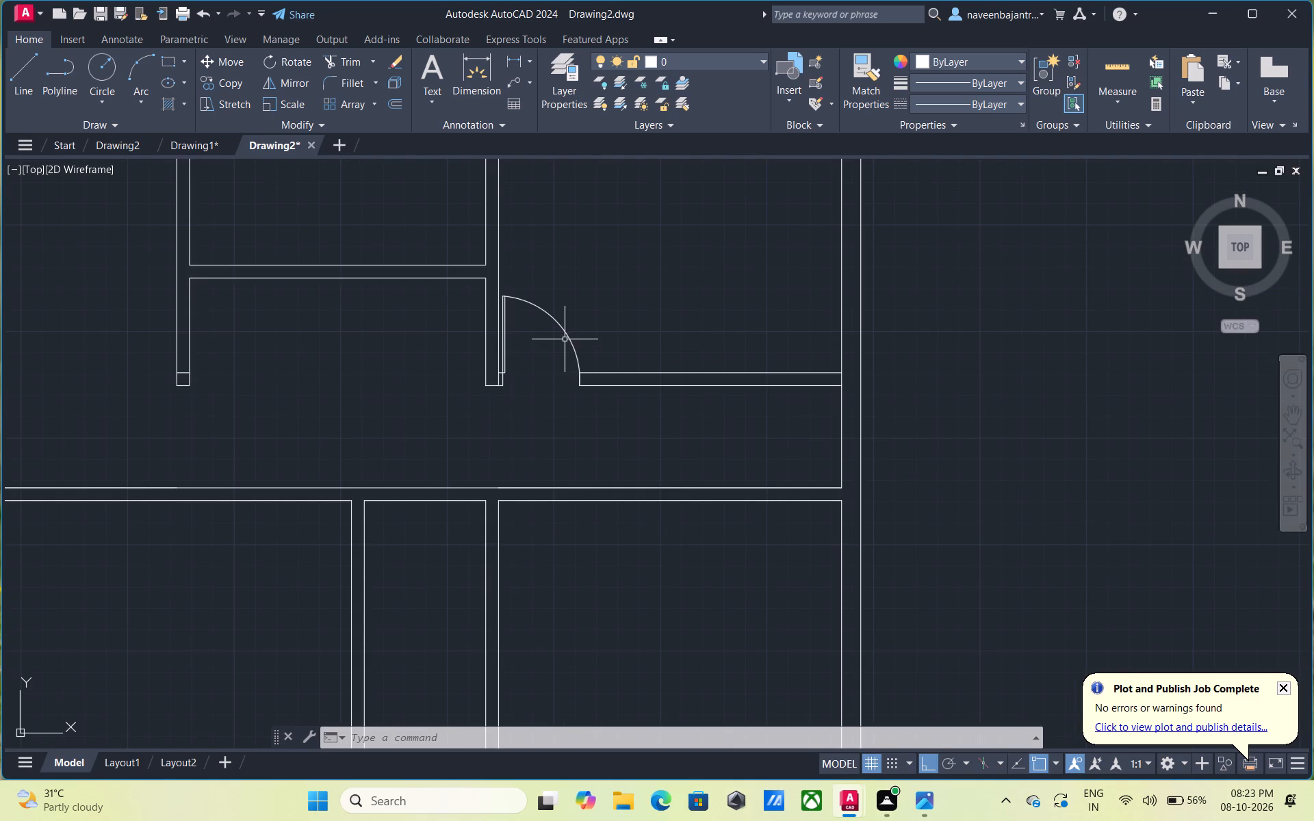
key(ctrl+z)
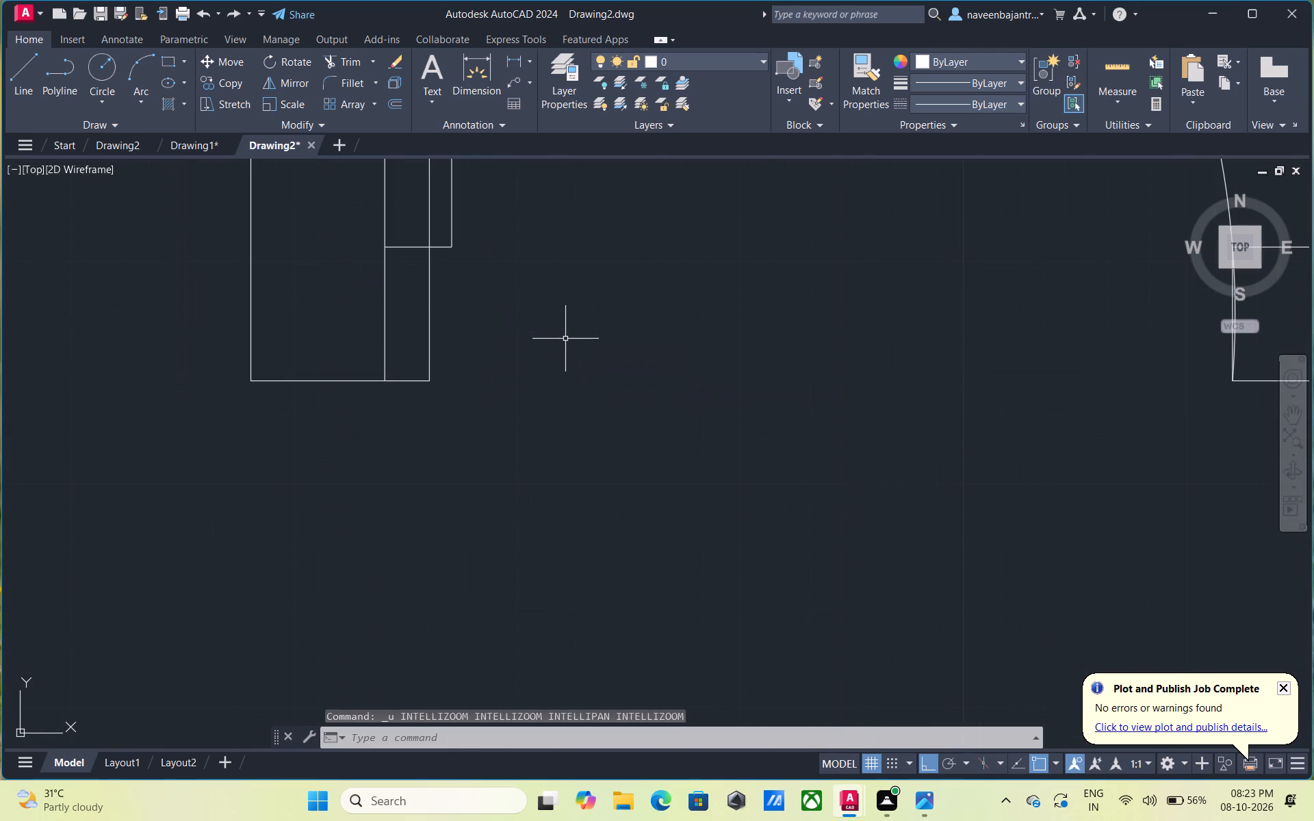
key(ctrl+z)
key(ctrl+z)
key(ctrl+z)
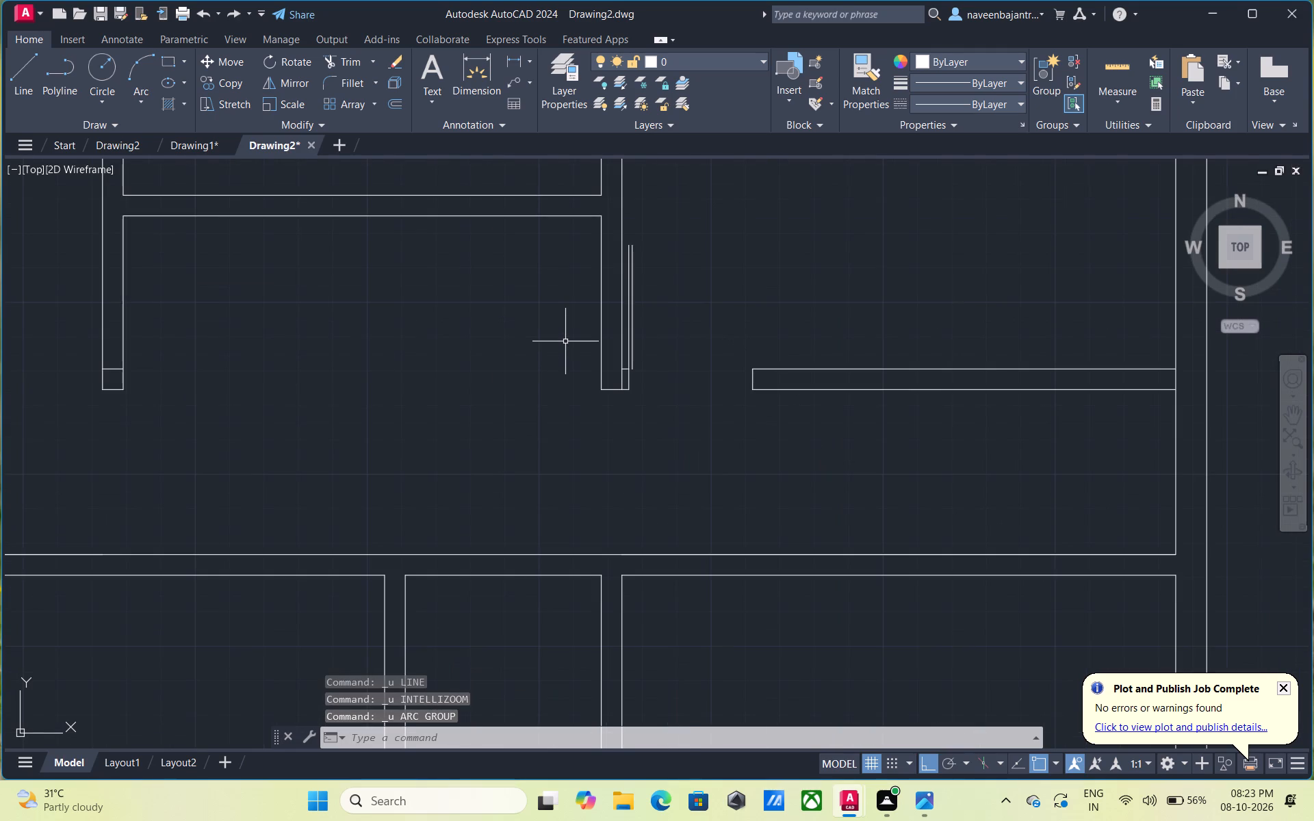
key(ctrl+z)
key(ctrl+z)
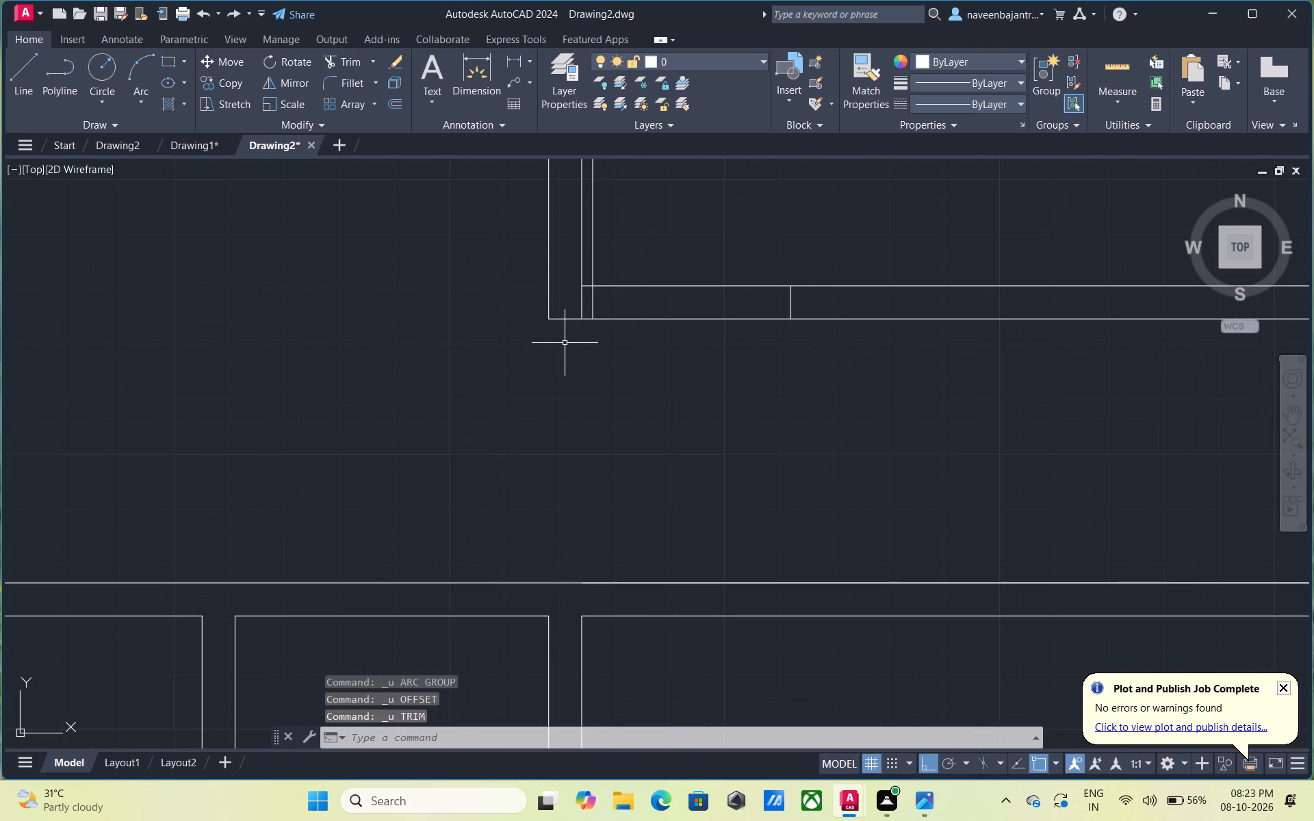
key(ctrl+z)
Erase the 3' vertical door-leaf line and the short 2" offset line beside the upper-right room's inner left corner.
scroll(565, 347, down, 2)
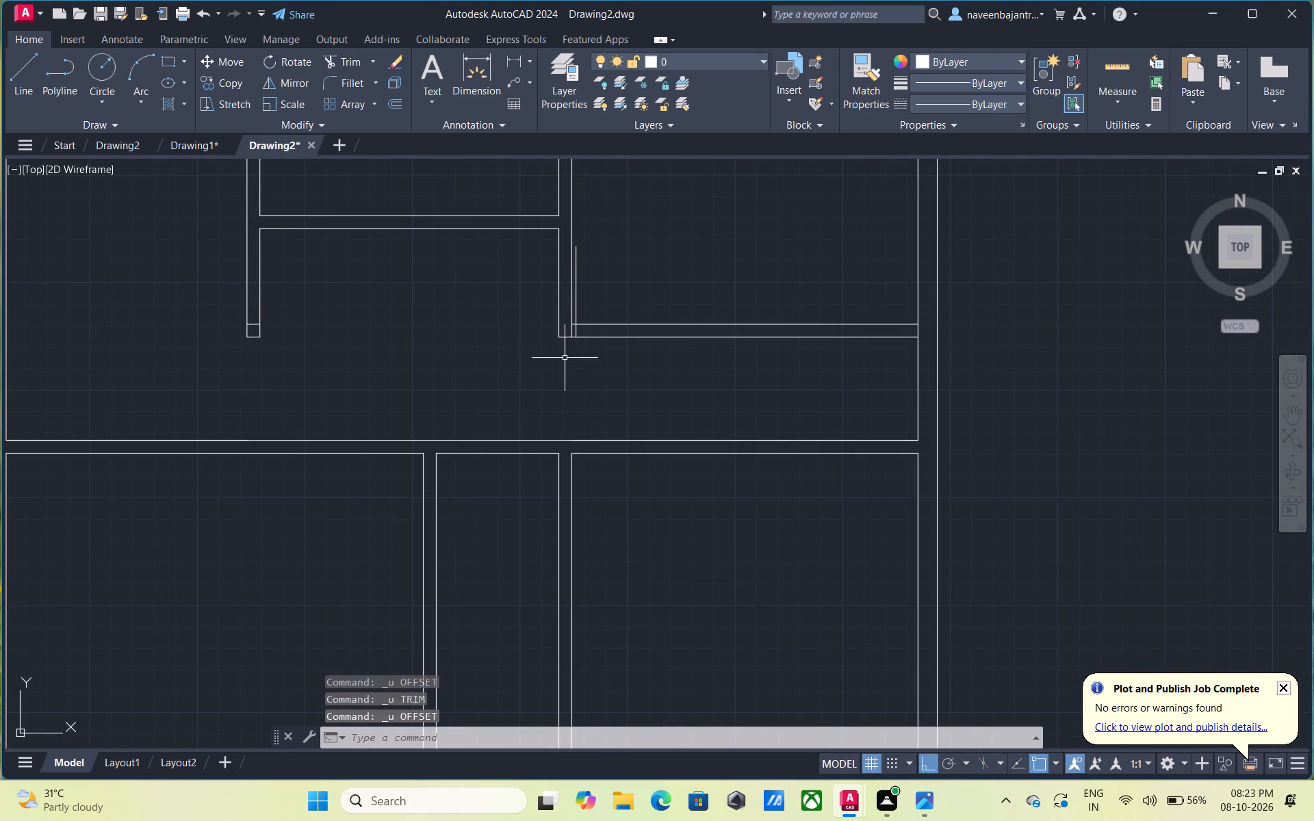
middle_drag(576, 382, 574, 429)
scroll(578, 376, up, 2)
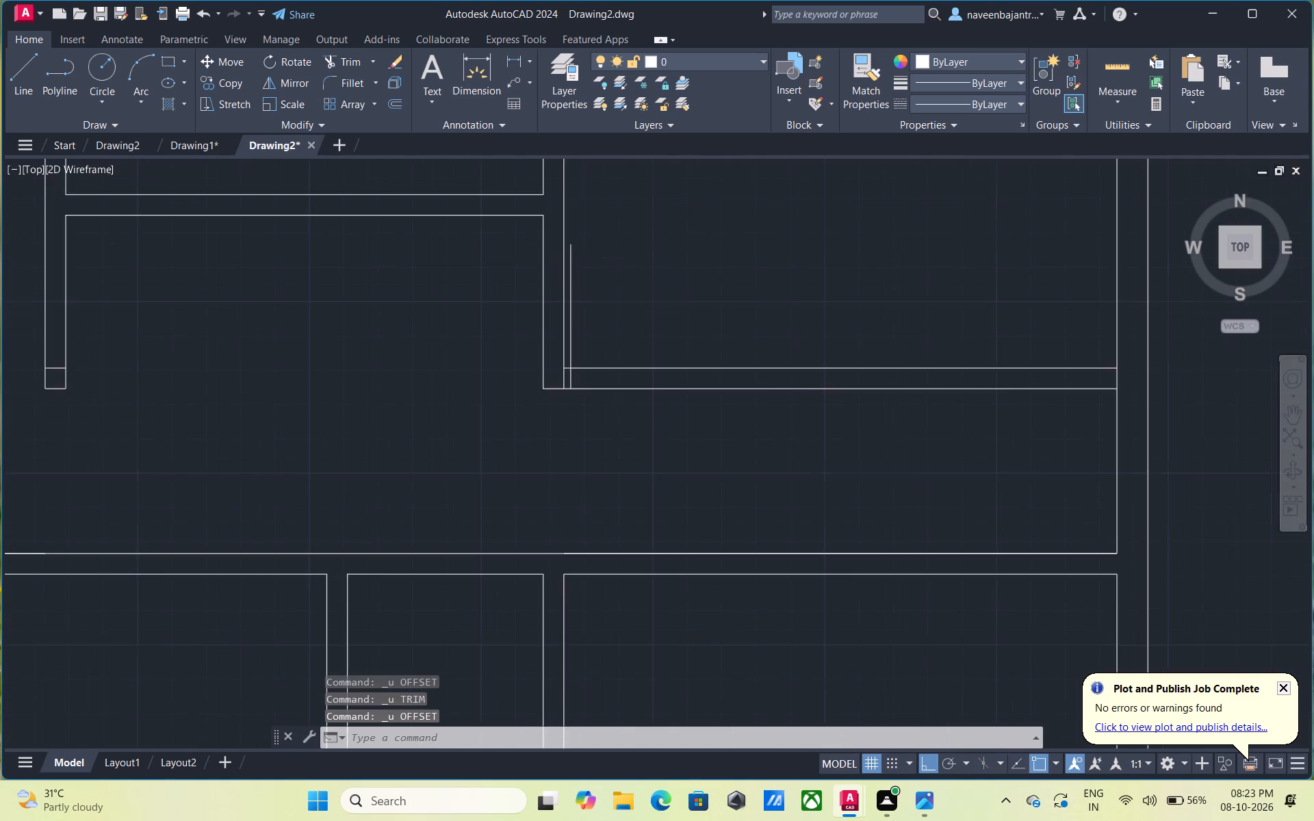
click(565, 316)
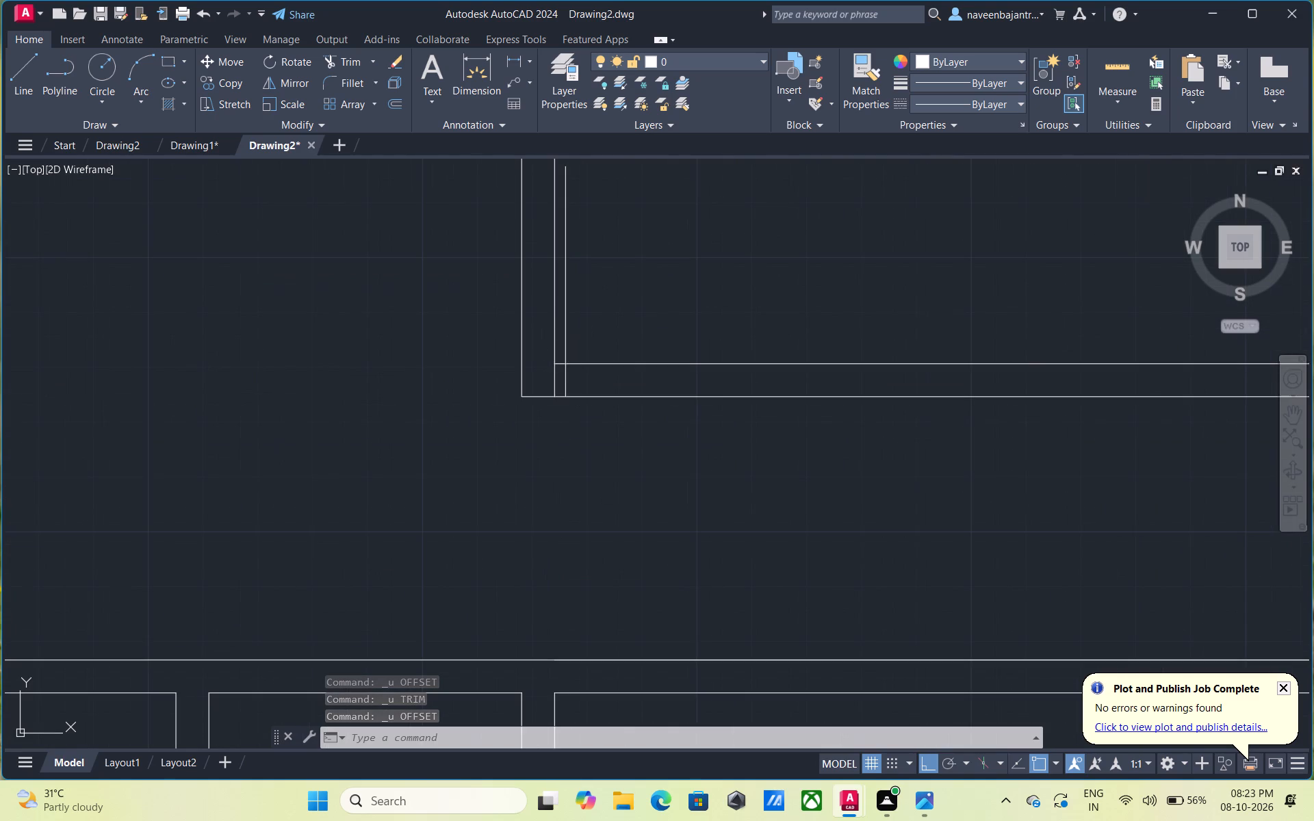
key(Escape)
click(566, 311)
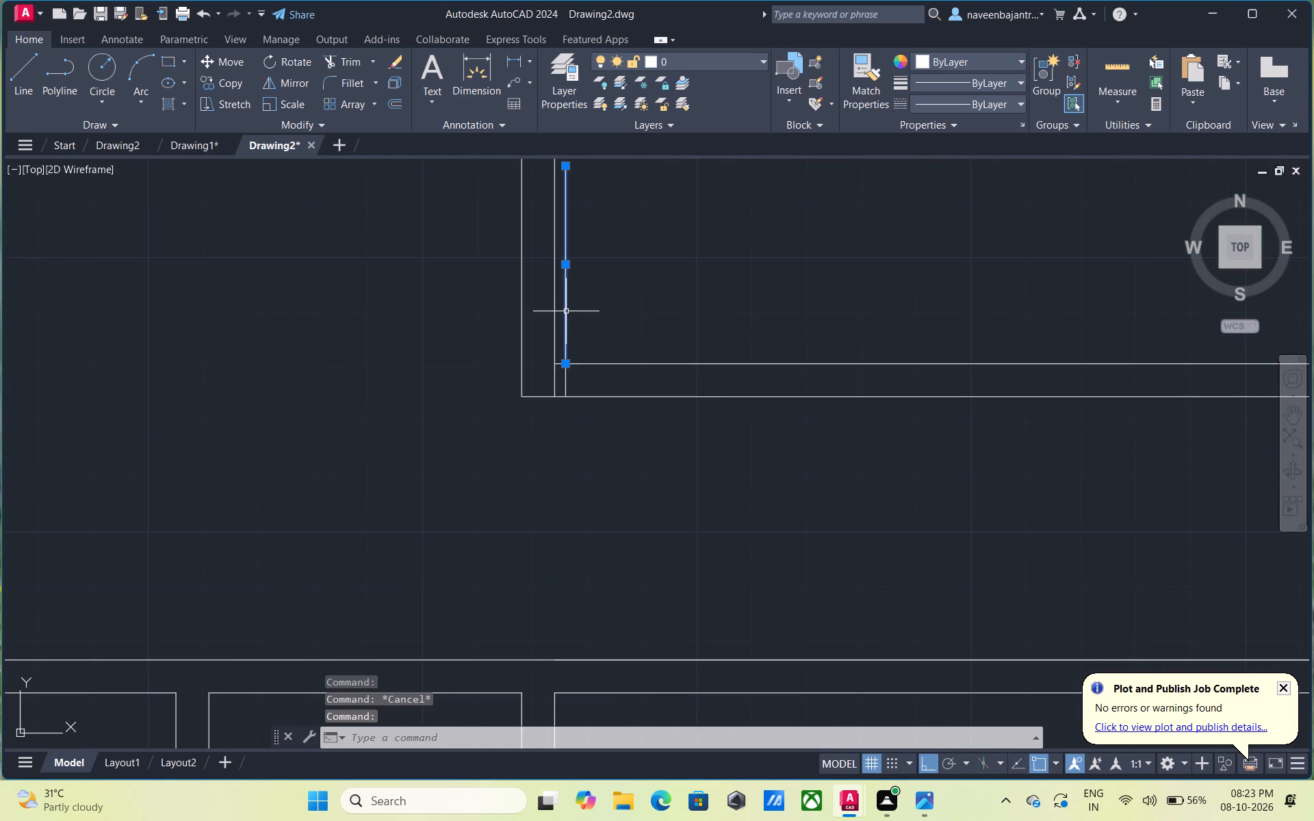
key(Delete)
click(565, 378)
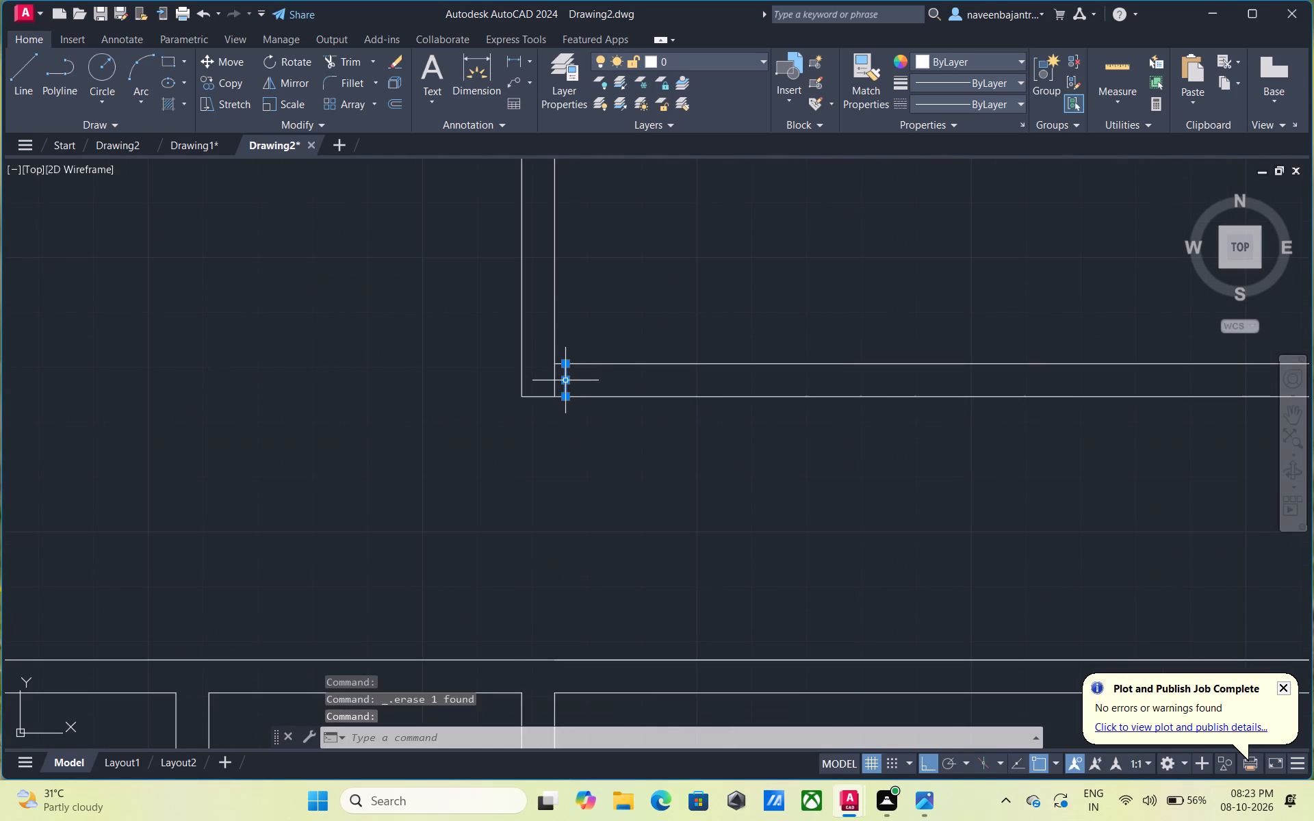
key(Delete)
Offset the short vertical line at the upper-right room's inner left corner 10" to the right within the bottom partition.
scroll(565, 379, down, 1)
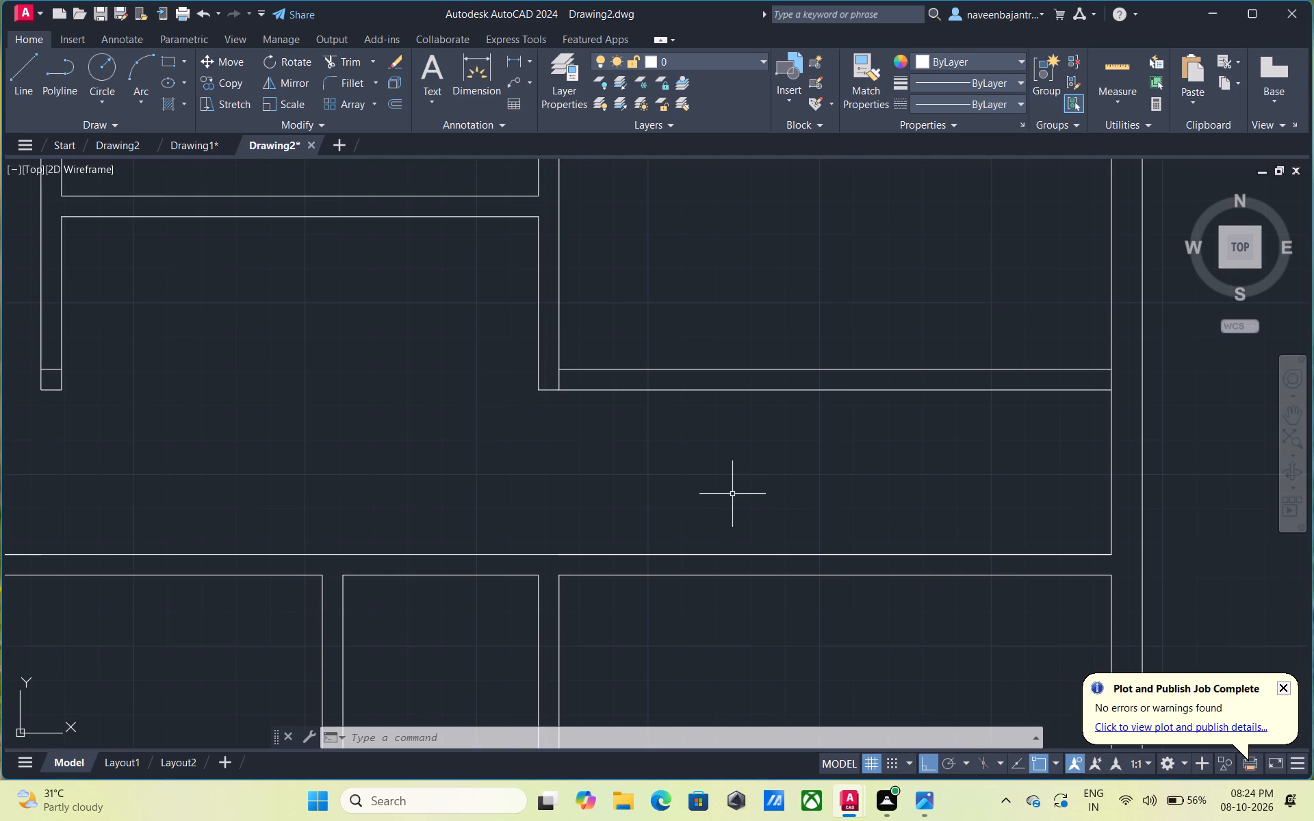
scroll(729, 497, down, 2)
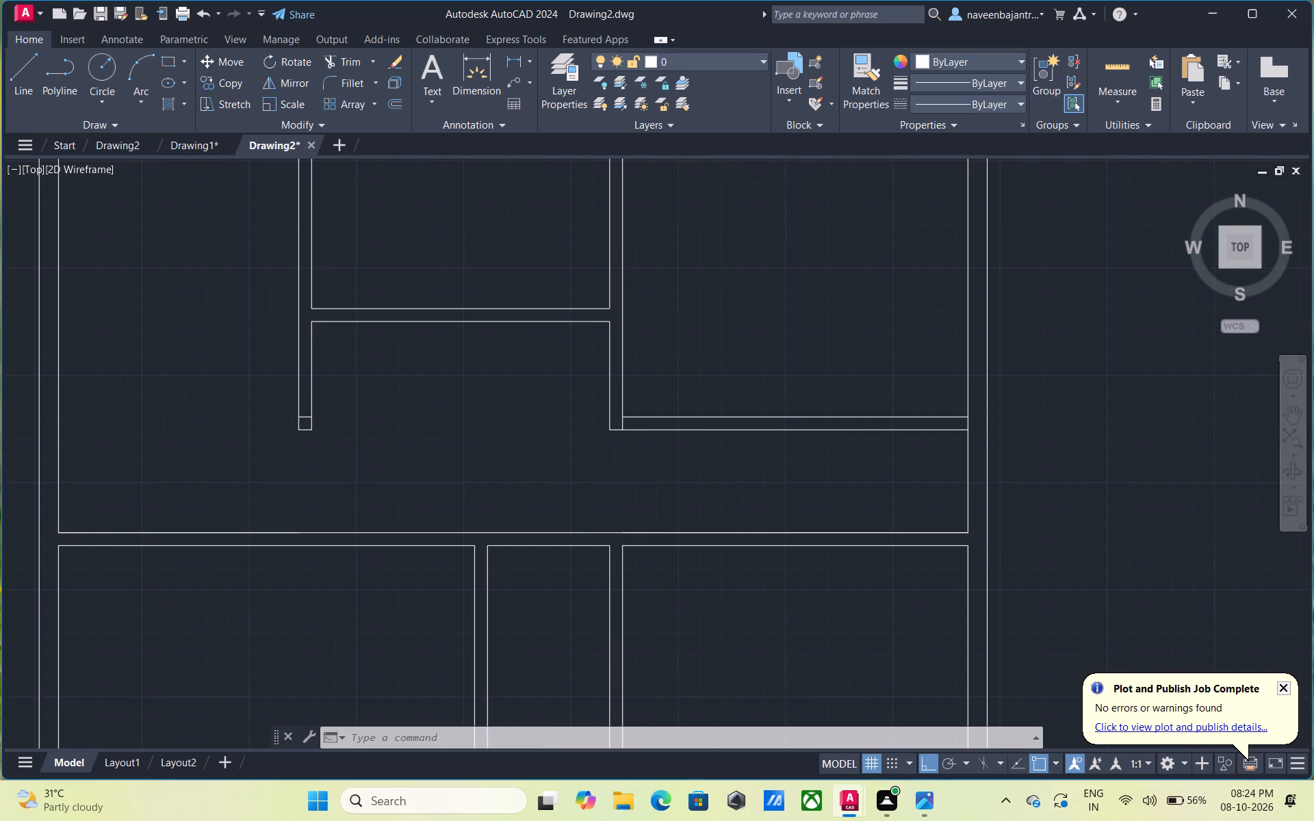
scroll(727, 498, up, 1)
key(Escape)
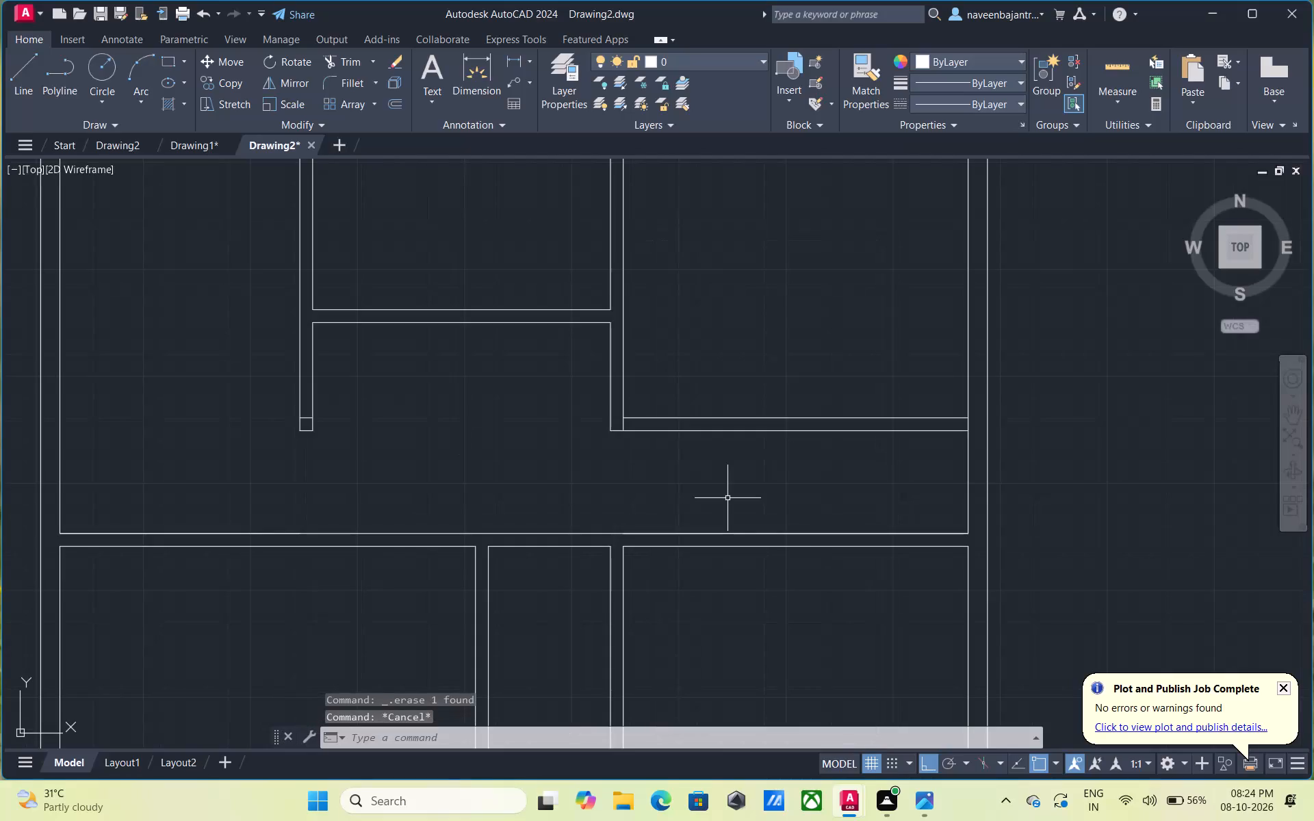
text(o)
key(space)
key(space)
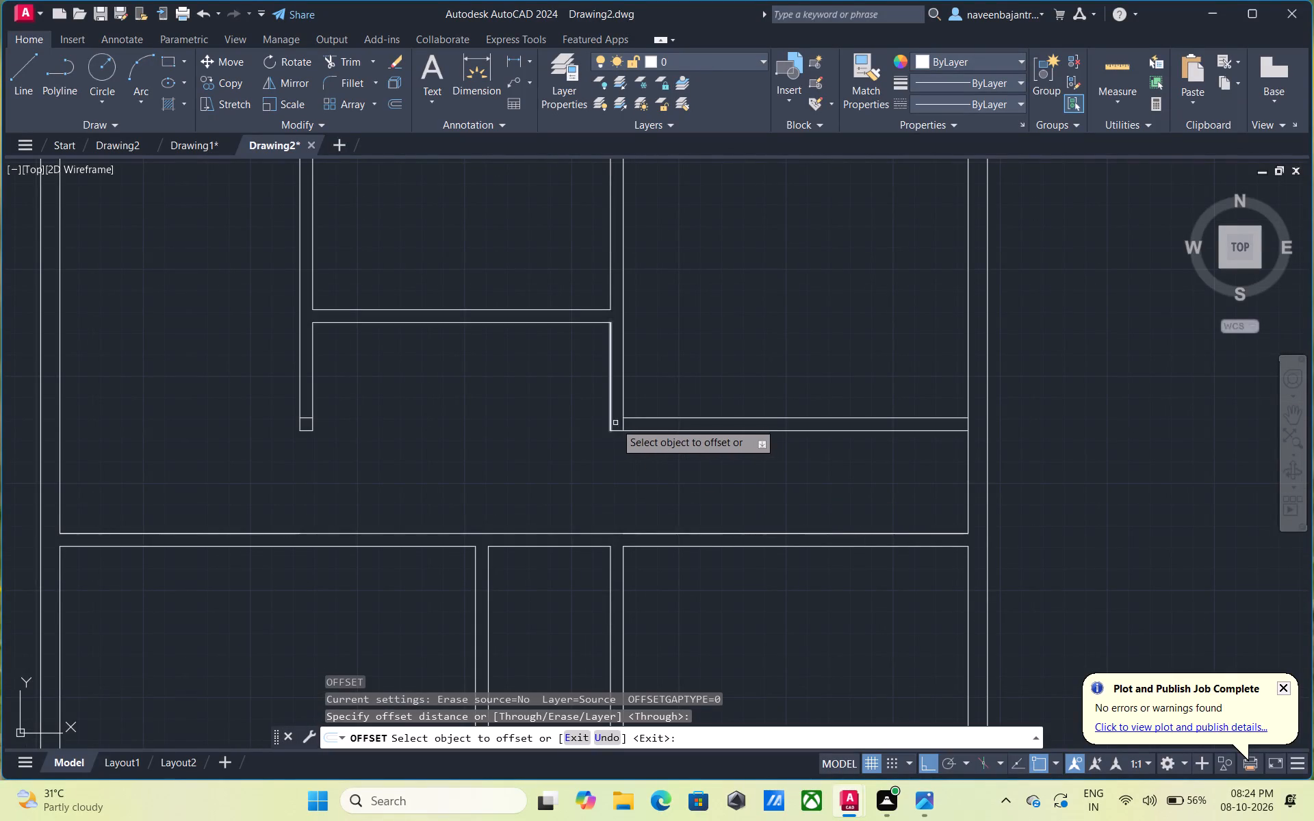
scroll(622, 426, up, 2)
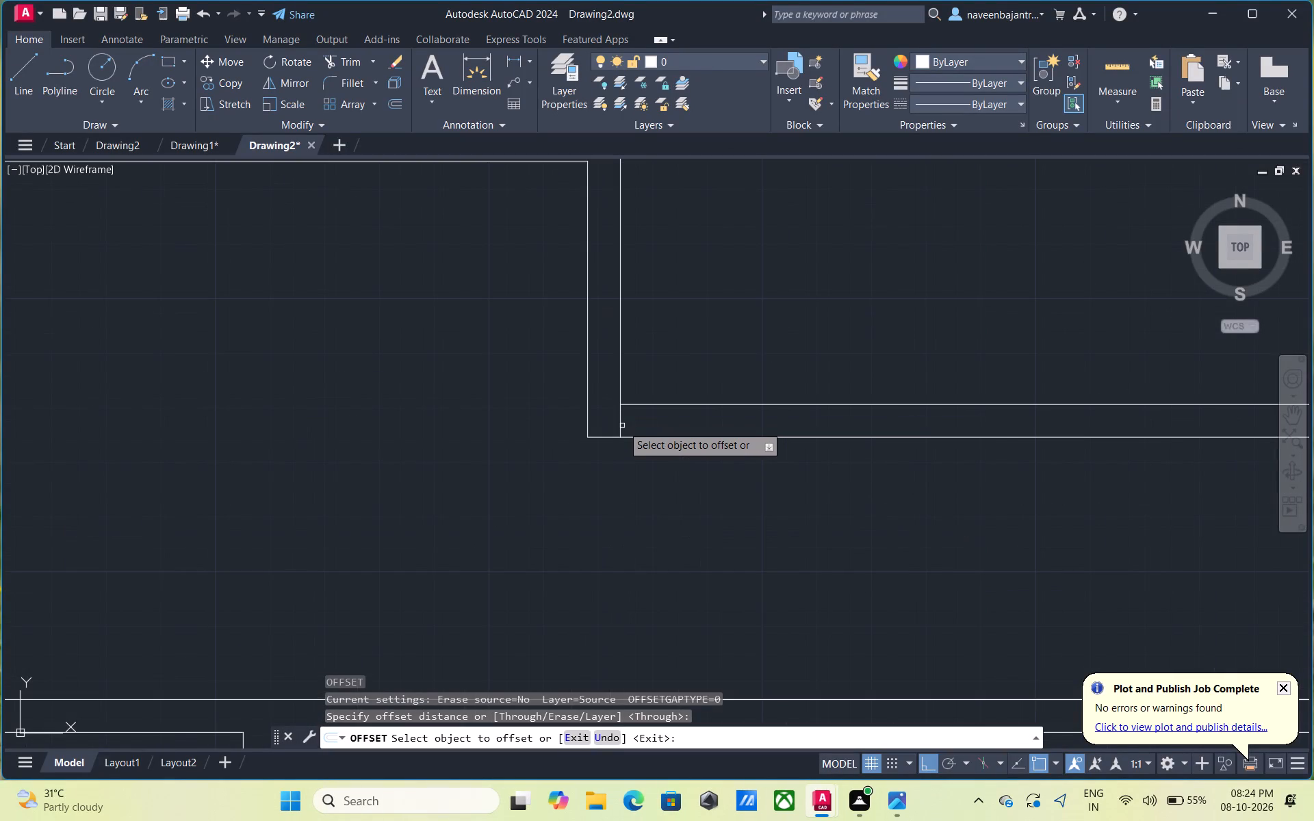
click(621, 421)
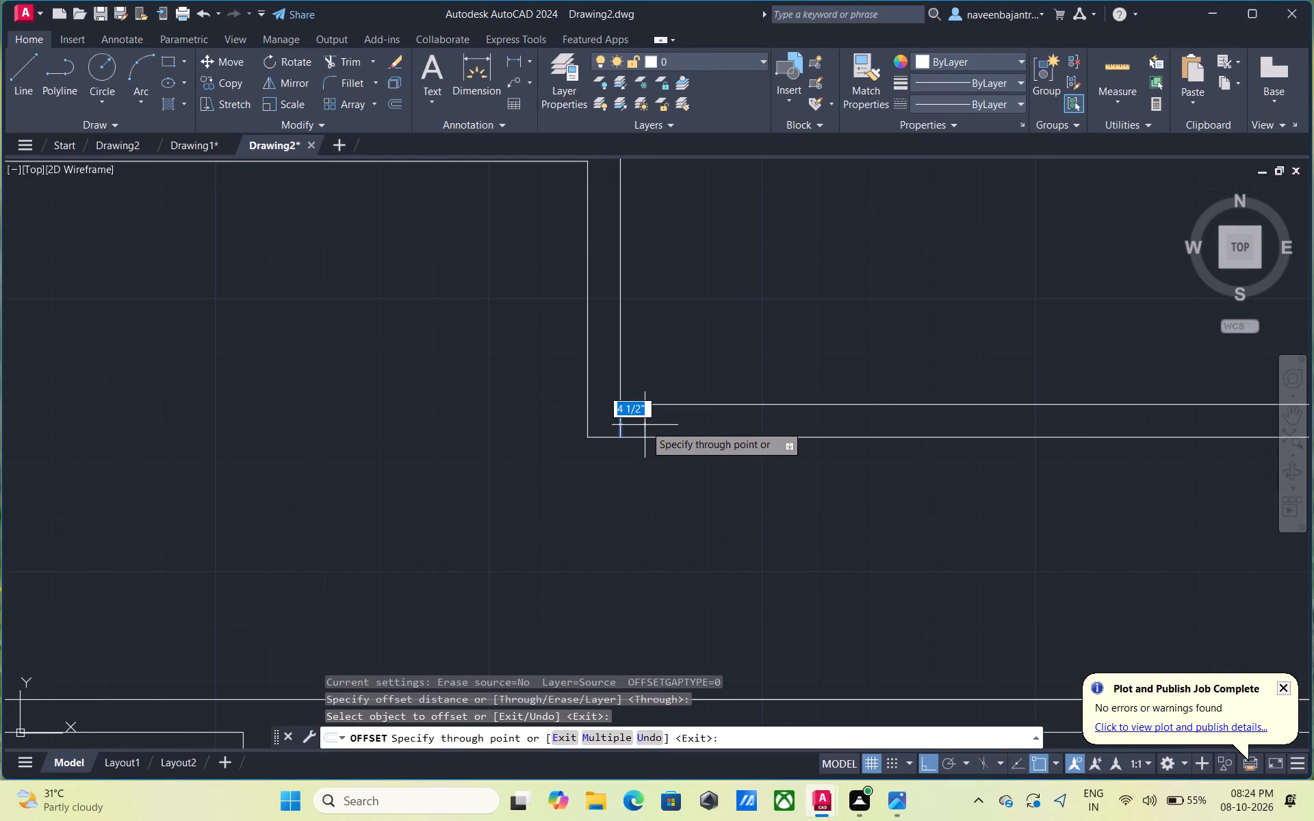
text(10)
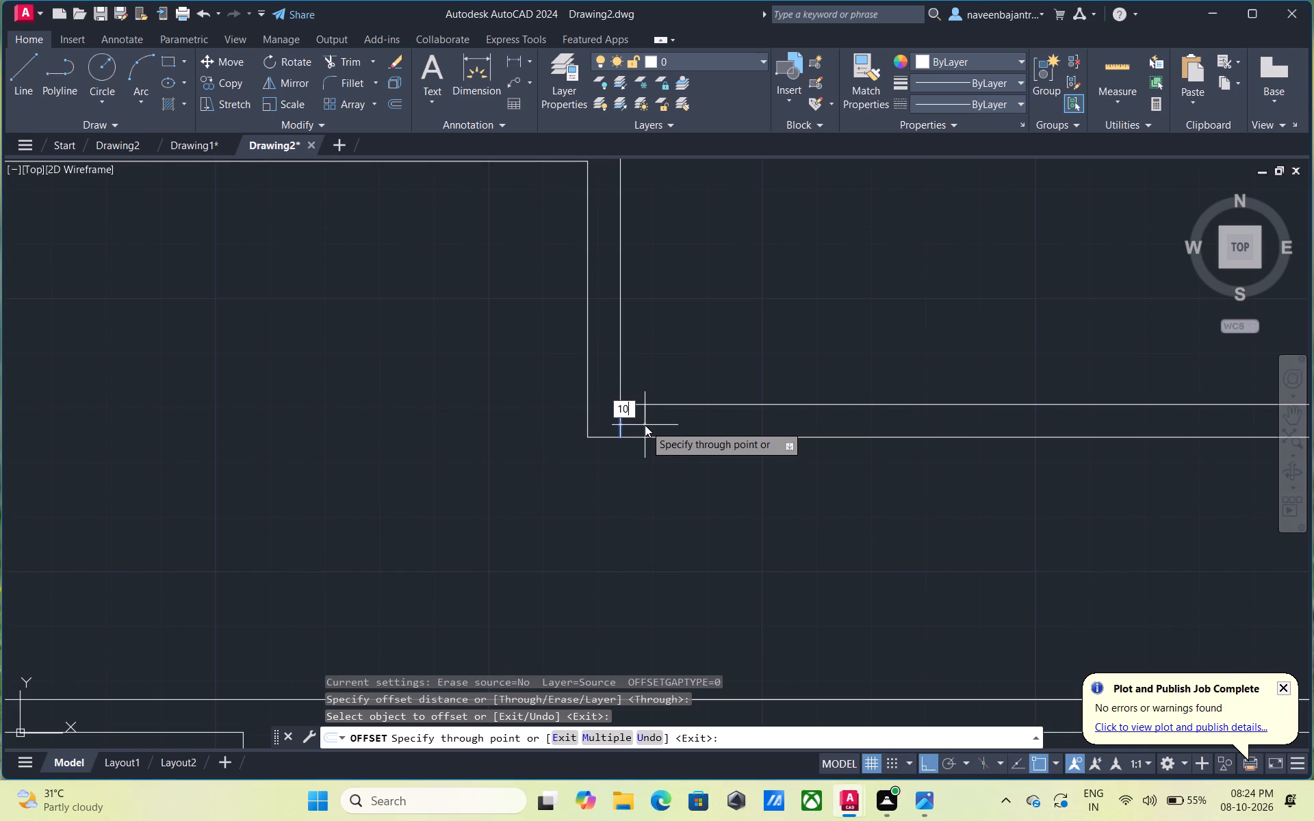
key(shift+quotedbl)
key(Return)
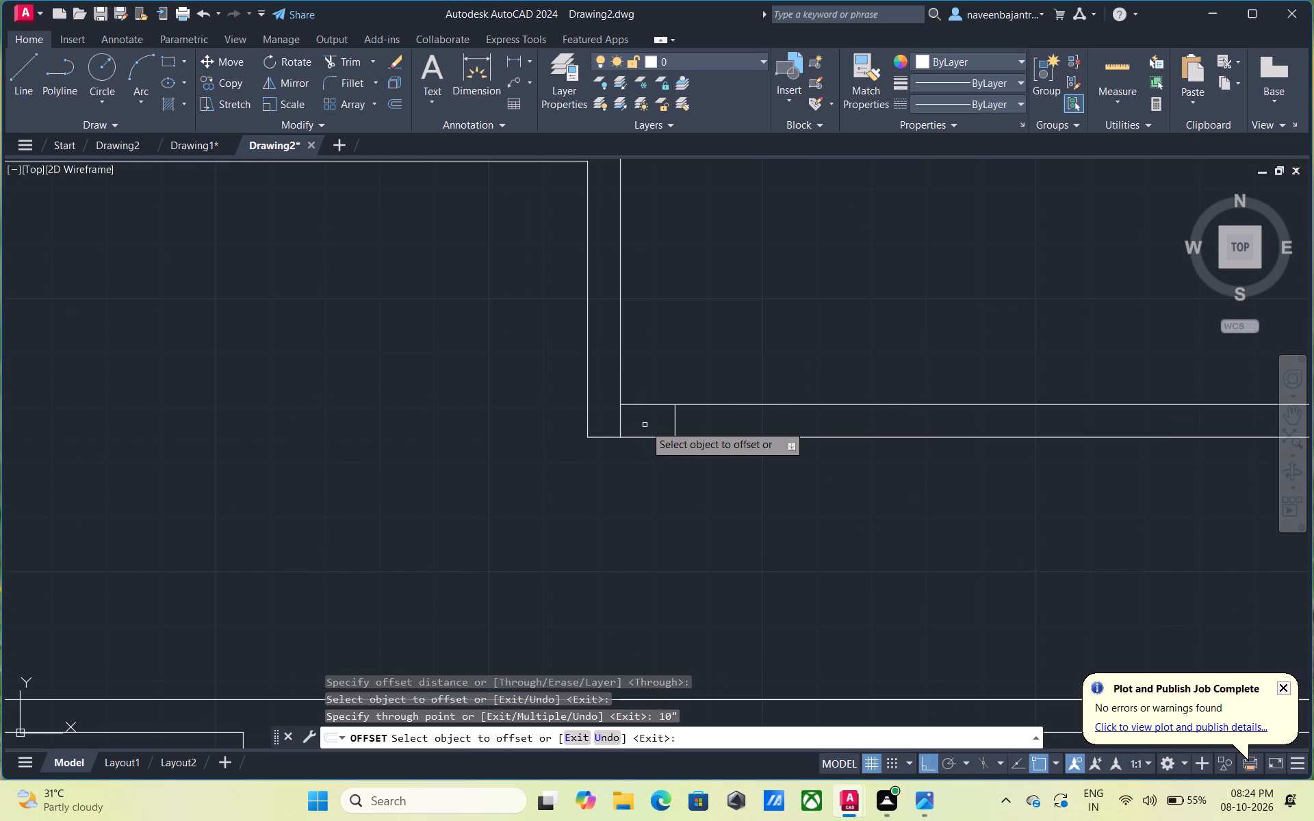
Trim away the short vertical line crossing the partition at the upper-right room's inner left corner.
scroll(656, 415, down, 1)
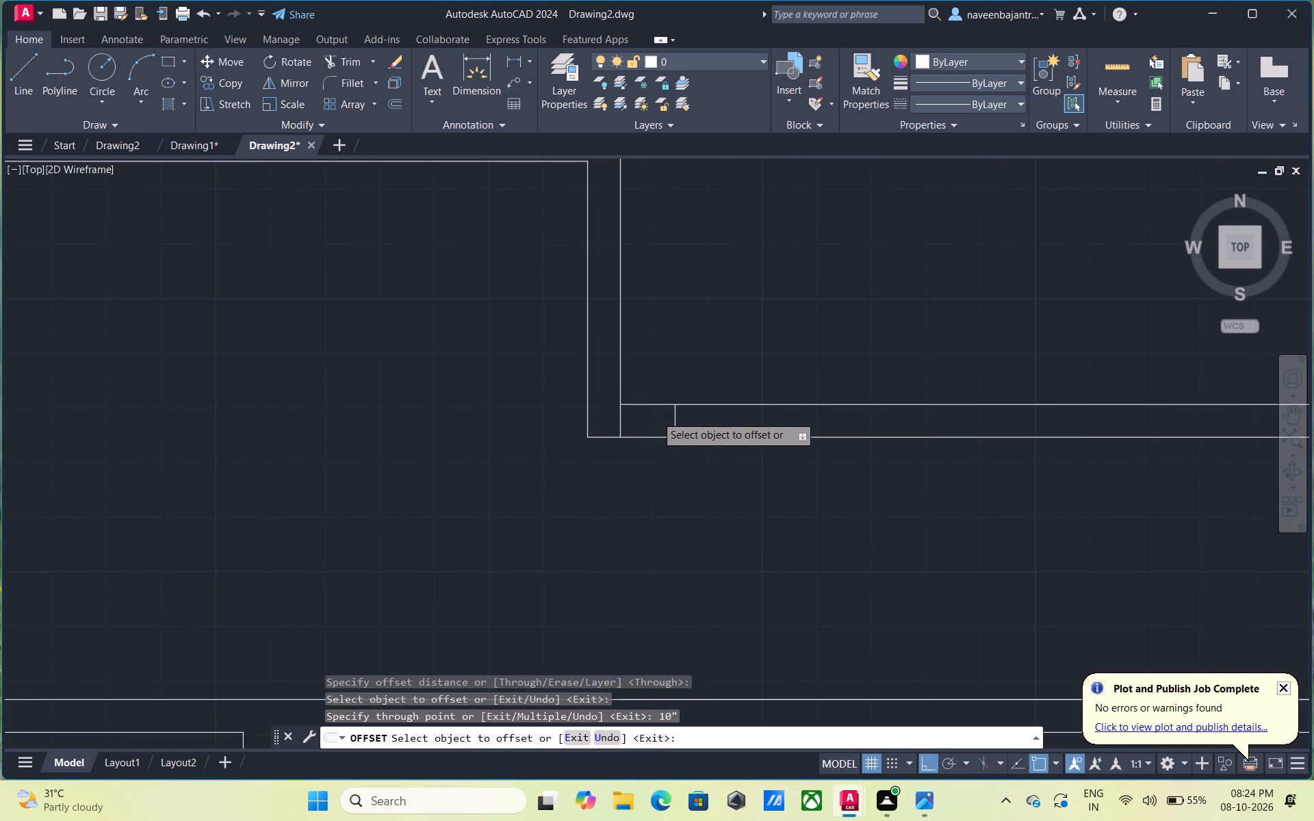
key(Escape)
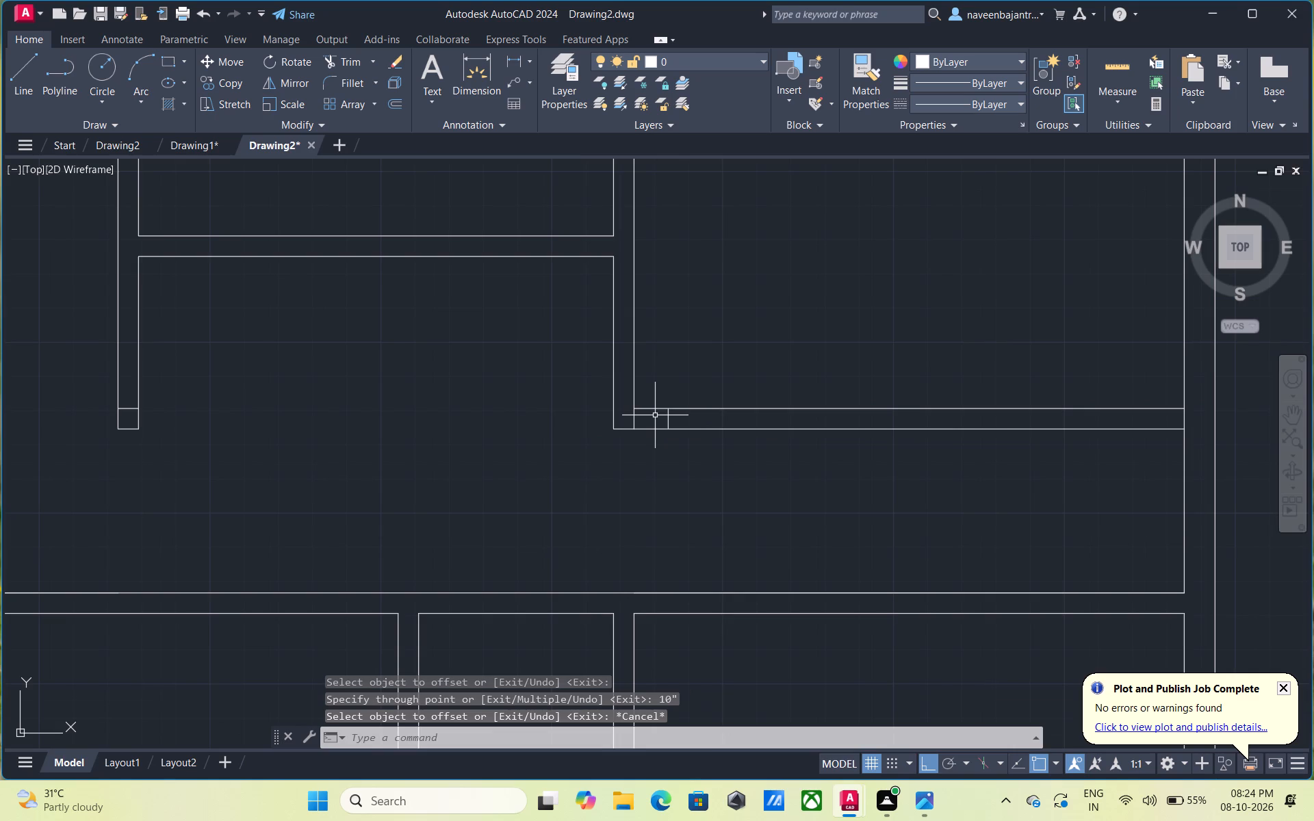
text(tr)
key(space)
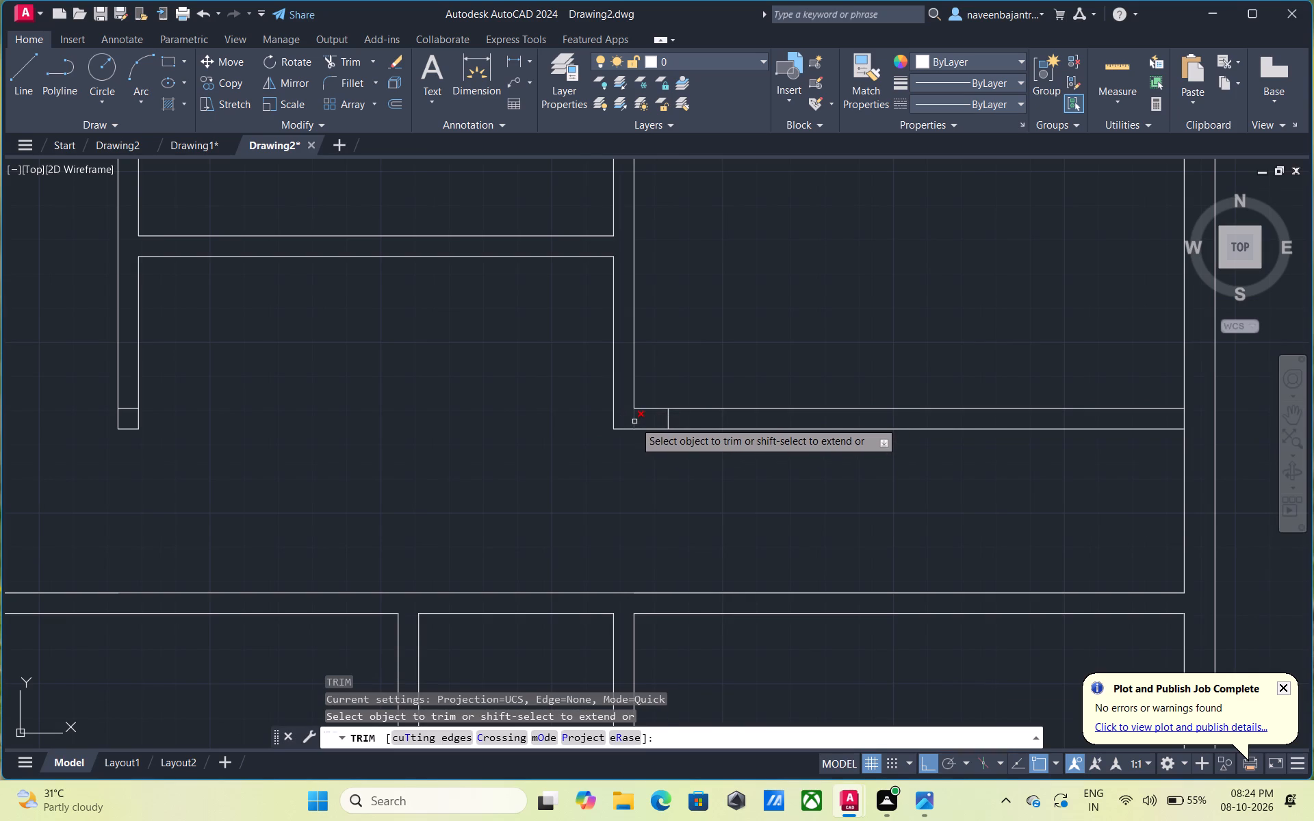
click(634, 421)
key(Escape)
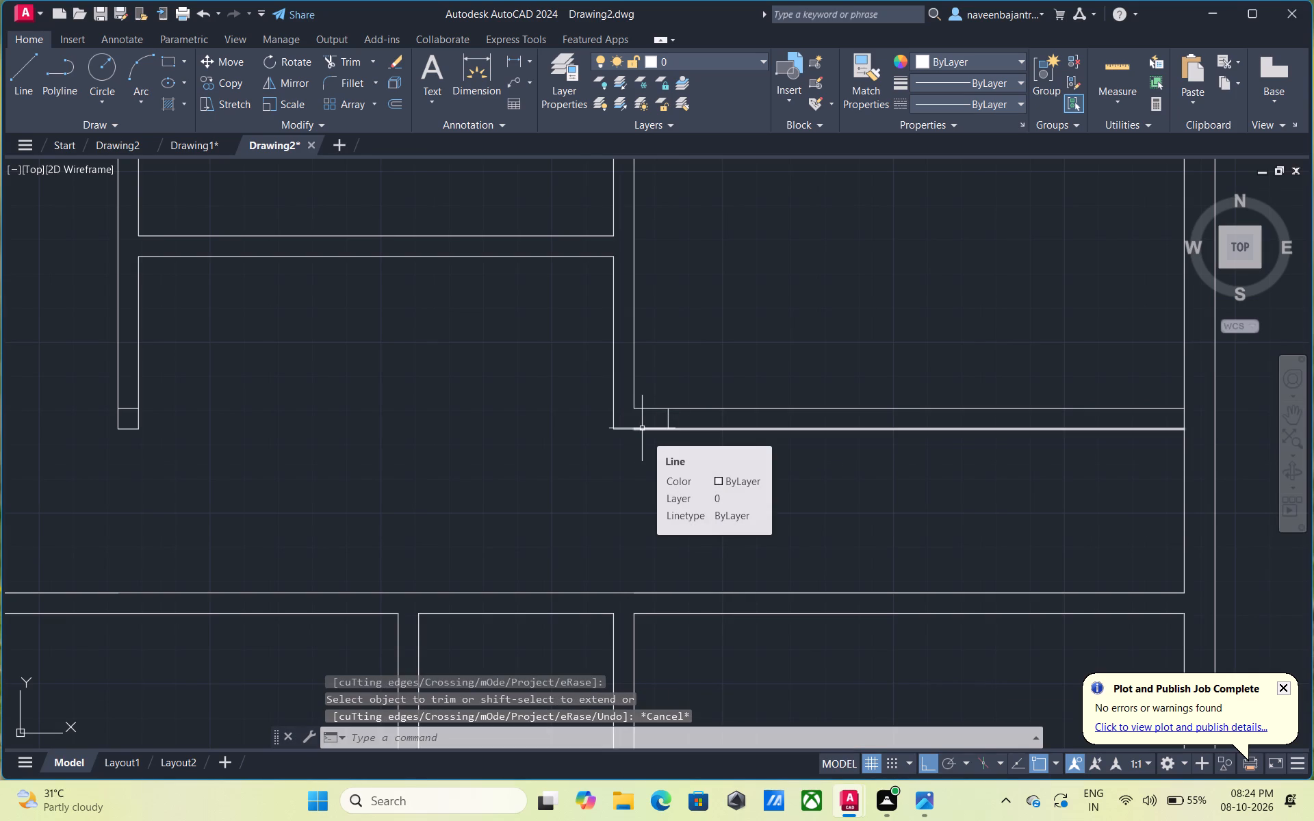
Draw a 3' vertical door-leaf line upward from the top end of the 10" offset line in the upper-right room.
text(l)
key(space)
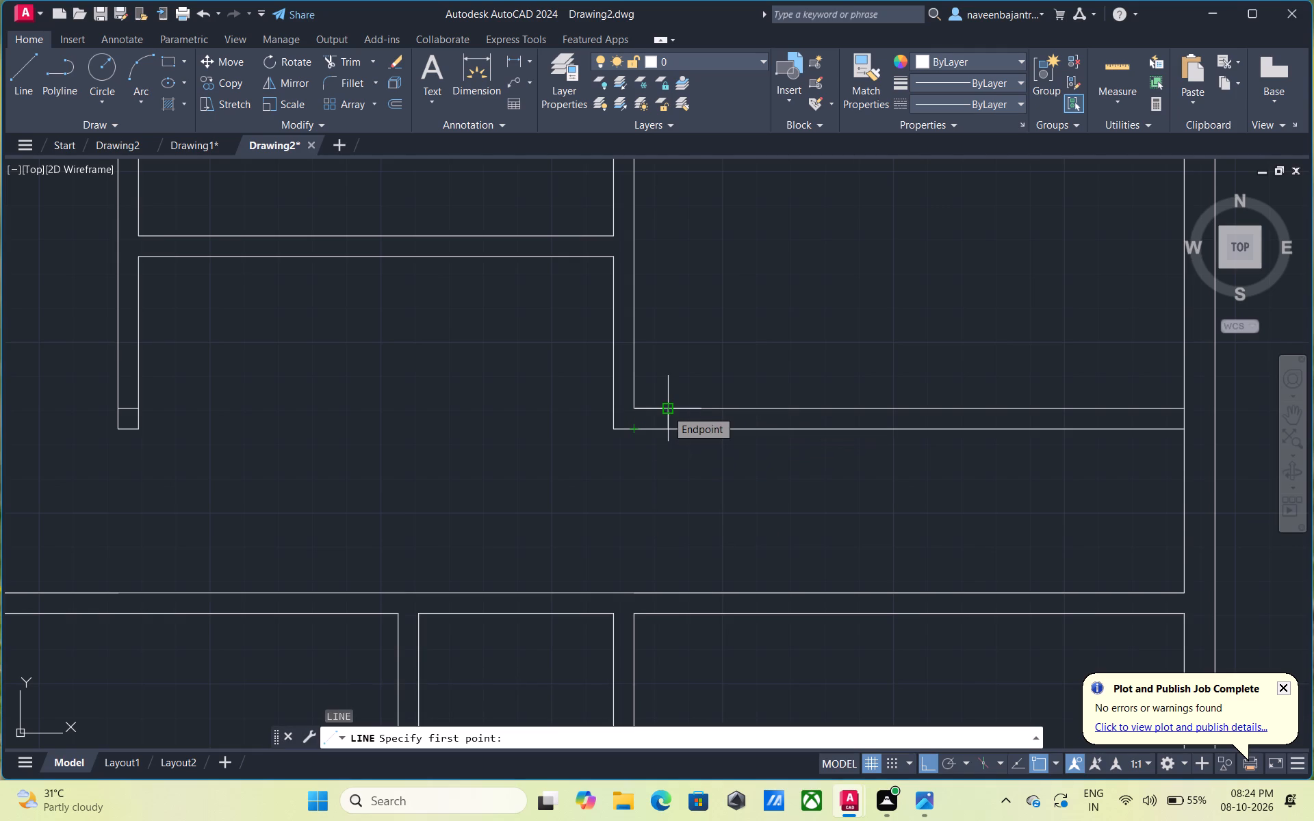
click(667, 410)
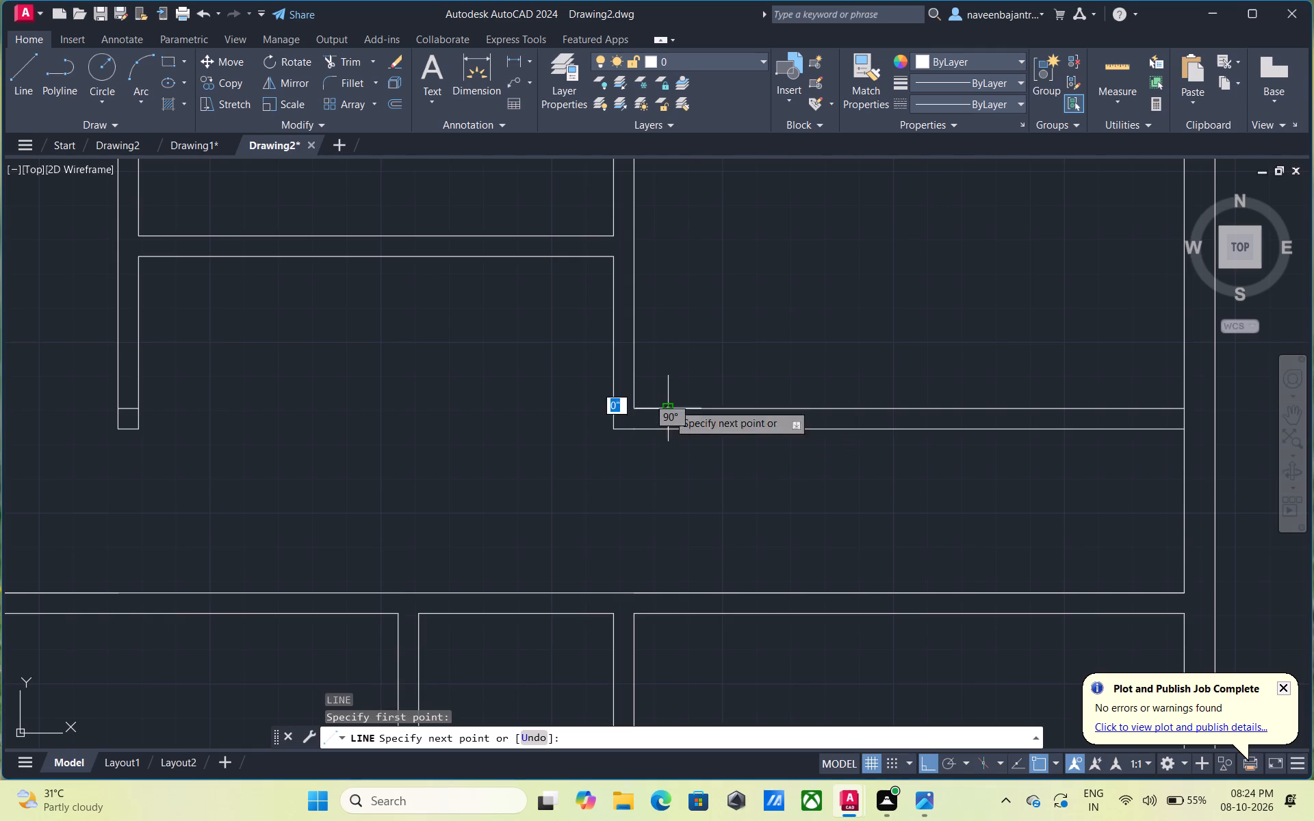
key(3)
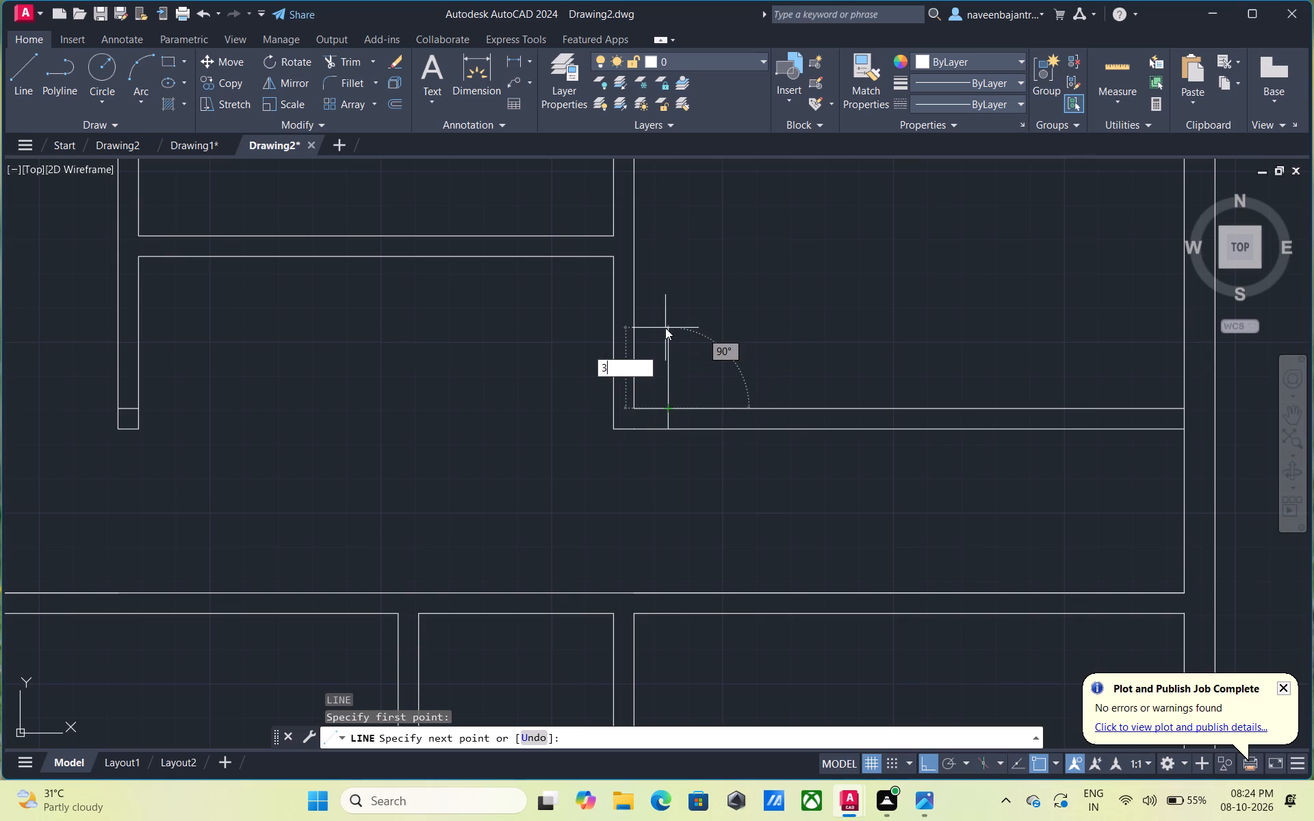
key(apostrophe)
key(Return)
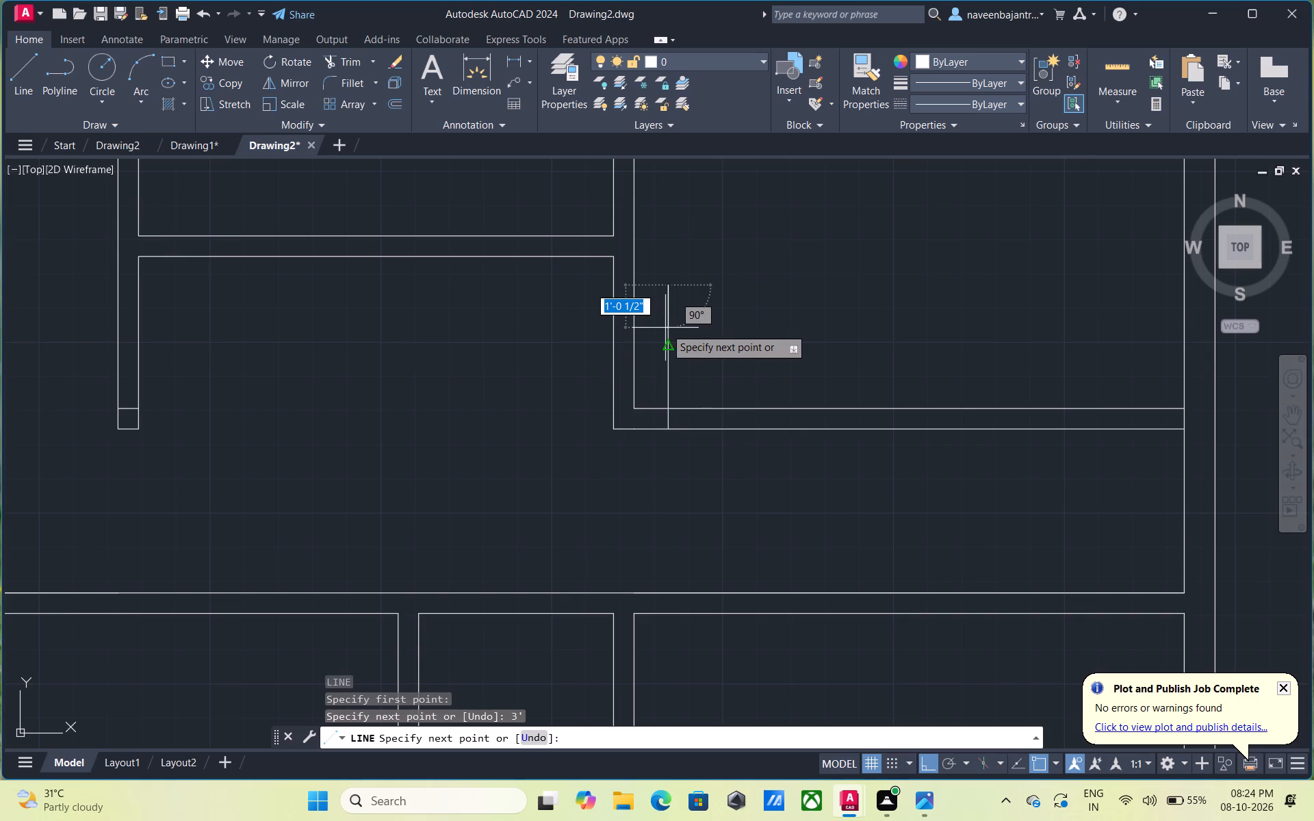
key(Escape)
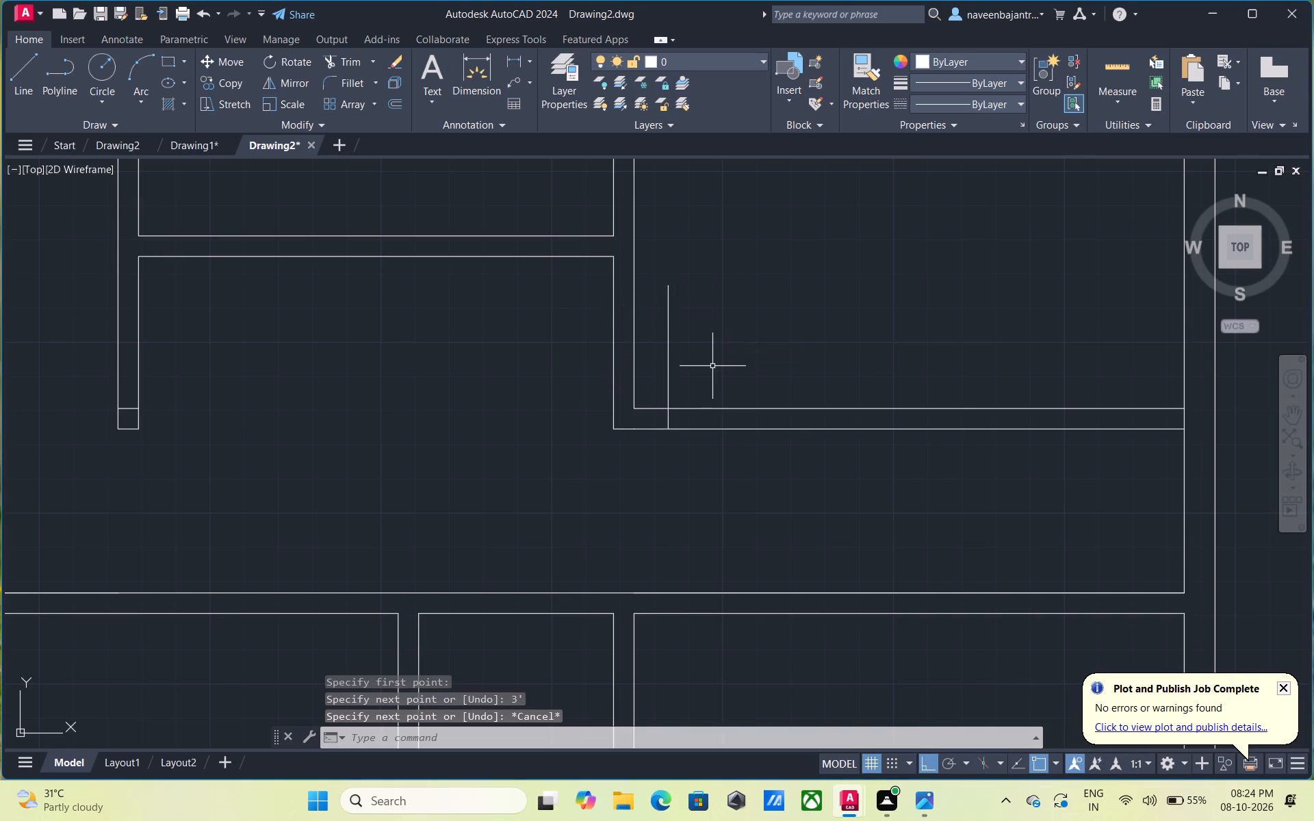
Offset the vertical door-leaf line 1" to the right.
text(o)
key(space)
key(space)
click(669, 353)
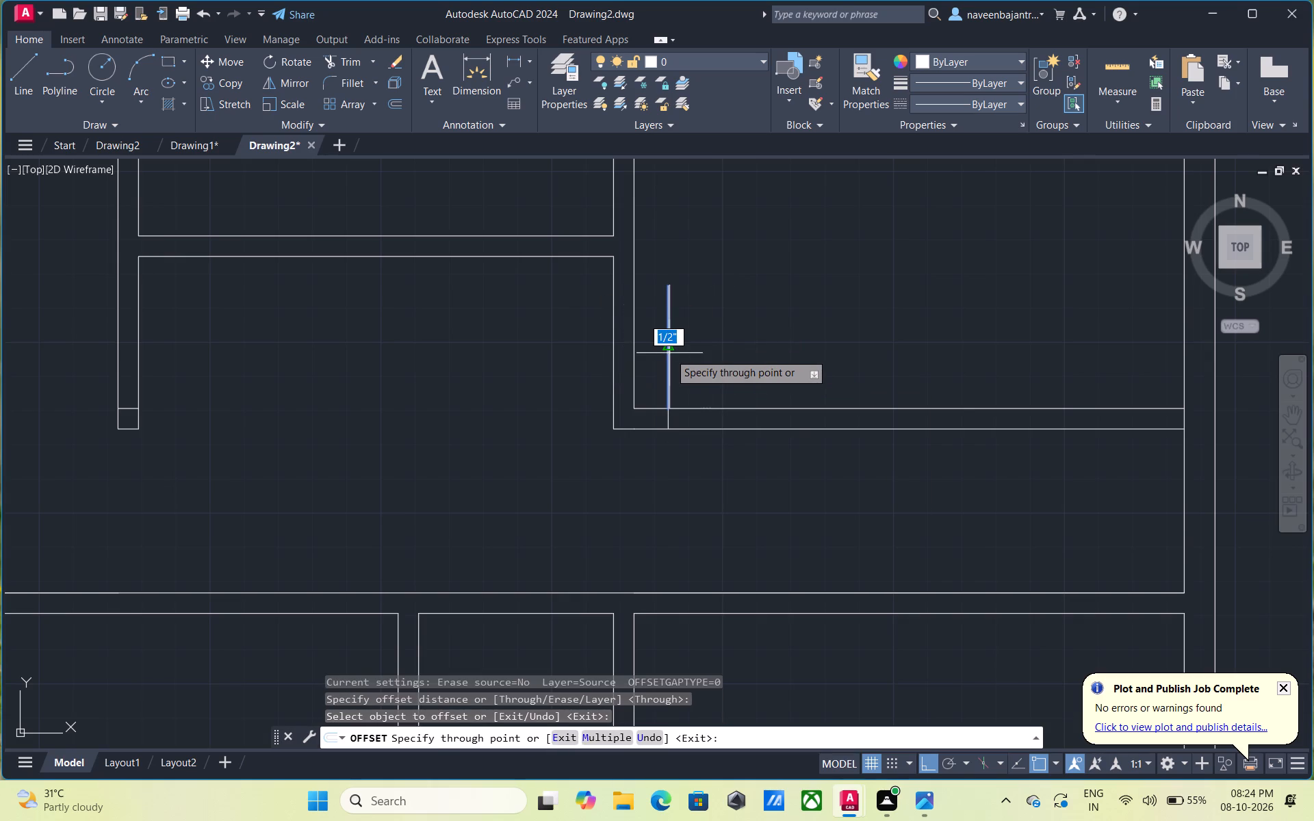
text(1")
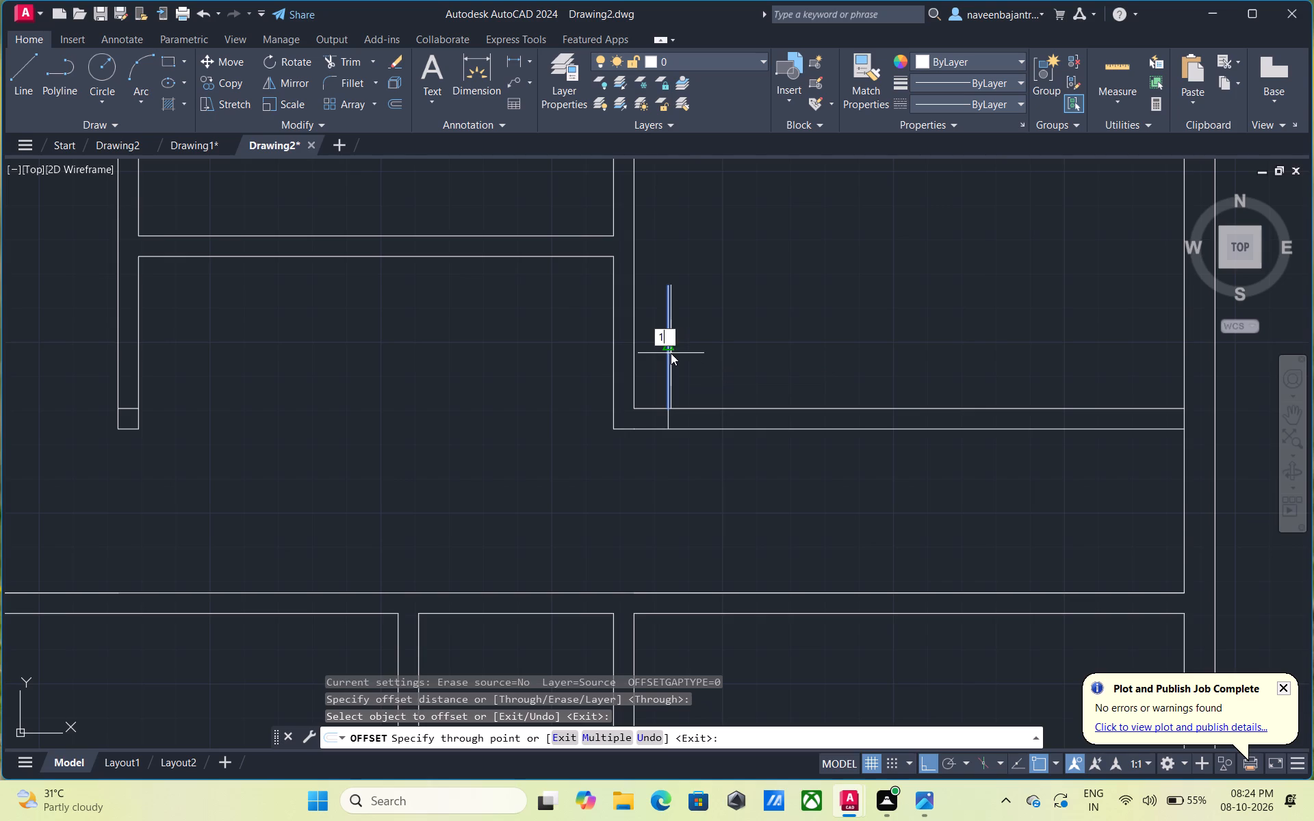
key(Return)
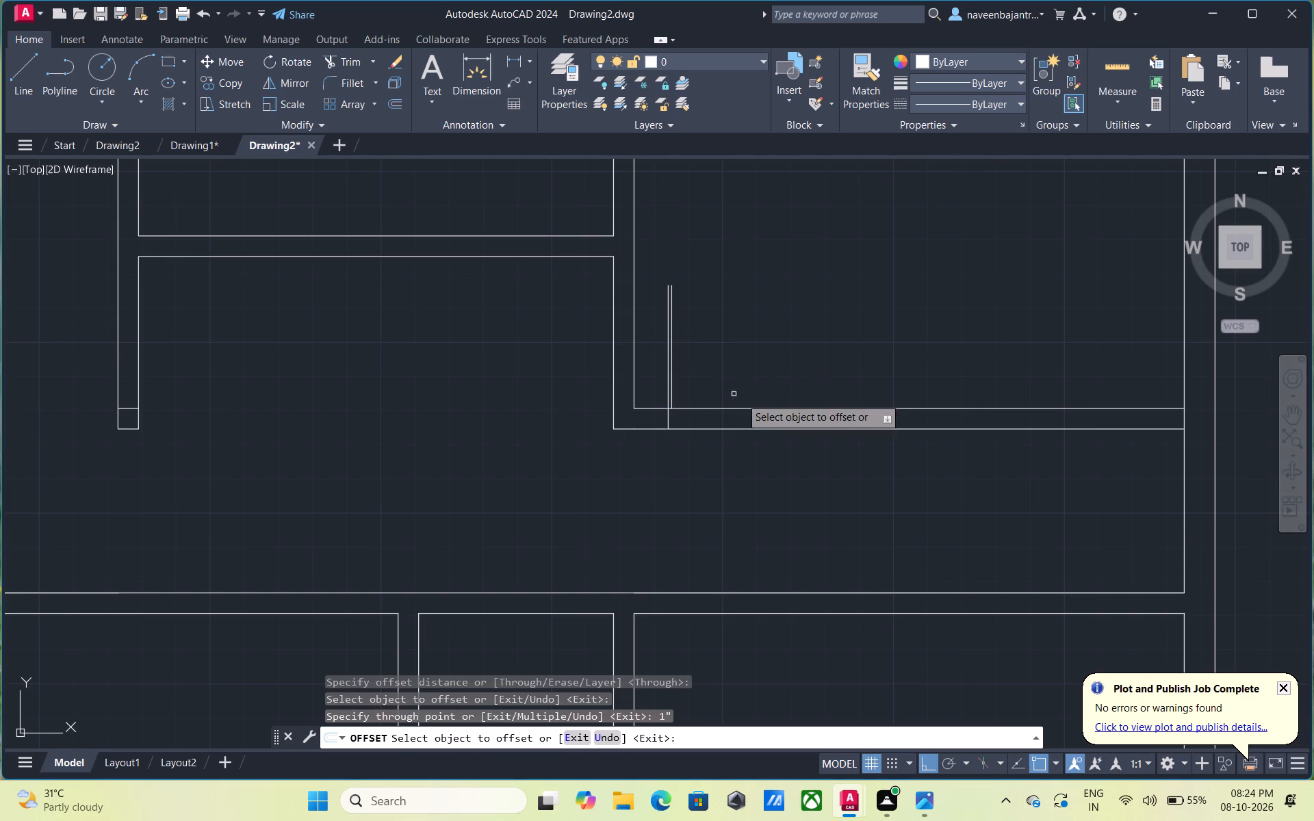
Offset the short jamb line below the door leaf 3' to the right within the bottom partition.
click(669, 421)
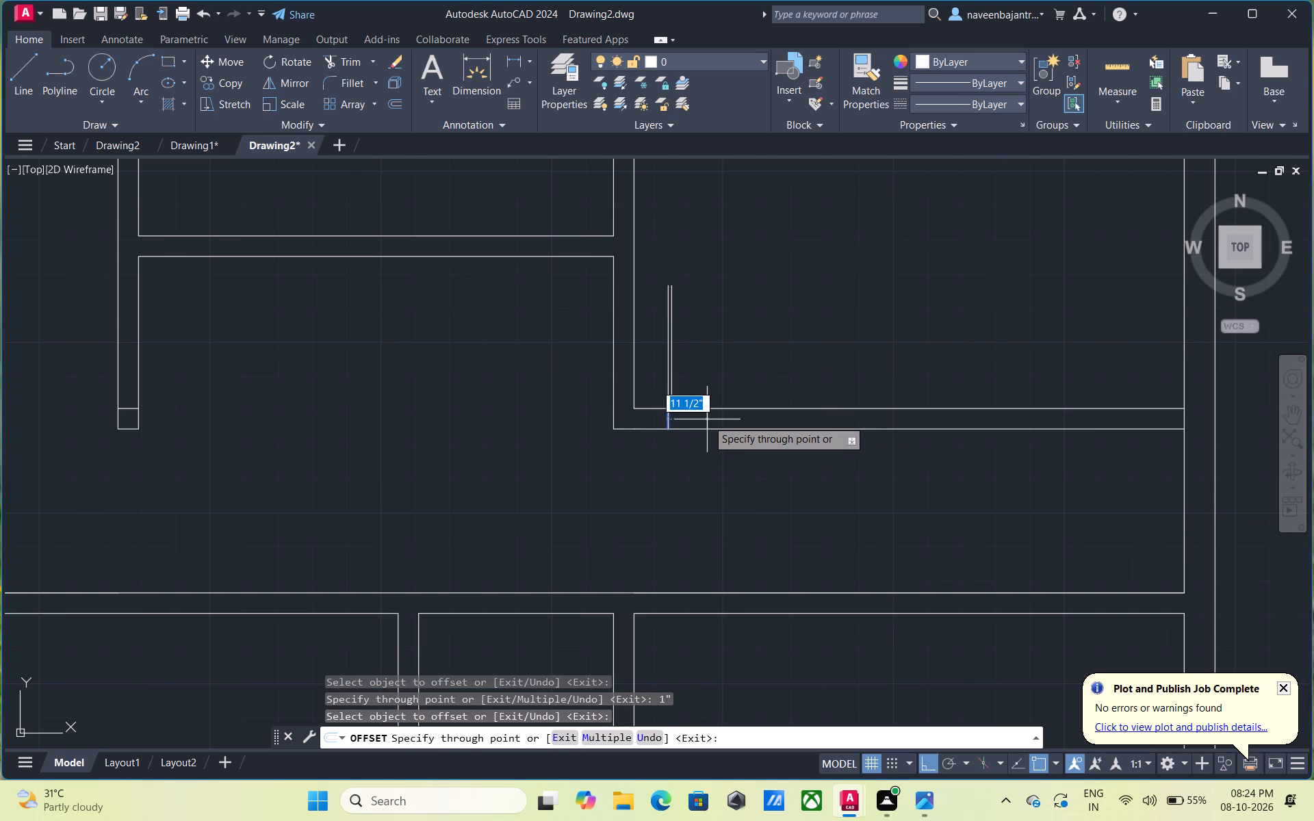
text(3')
key(Return)
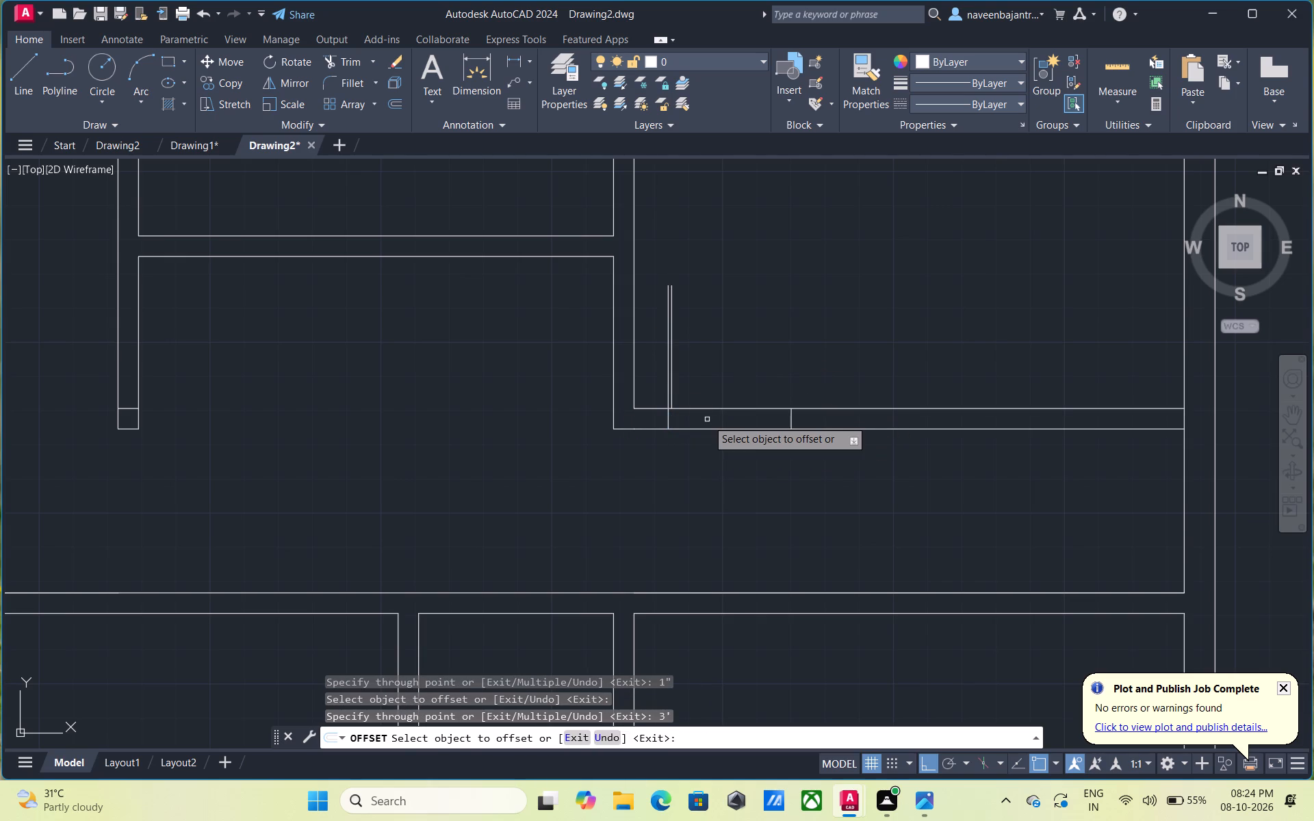
key(Escape)
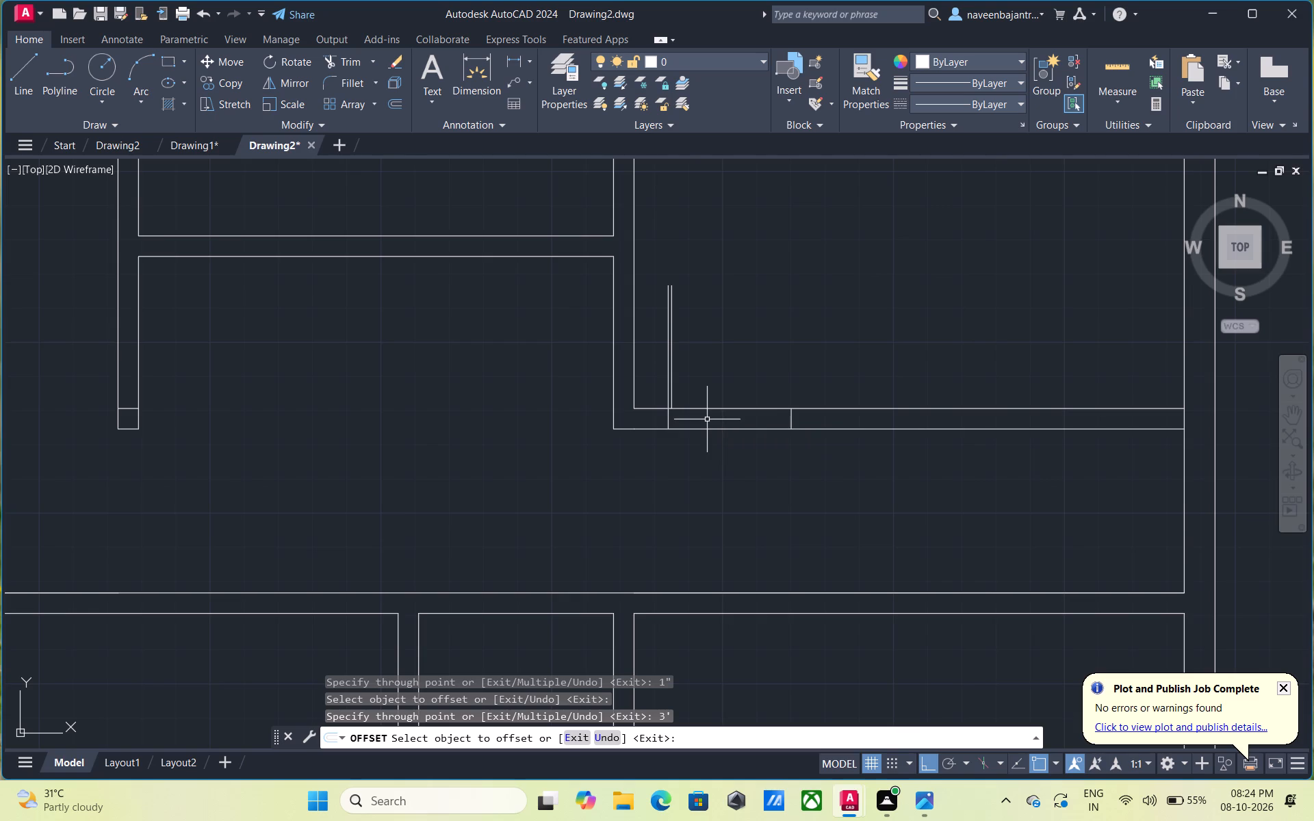
Trim both bottom partition lines between the two jamb lines to open the upper-right room's doorway.
text(tr)
key(space)
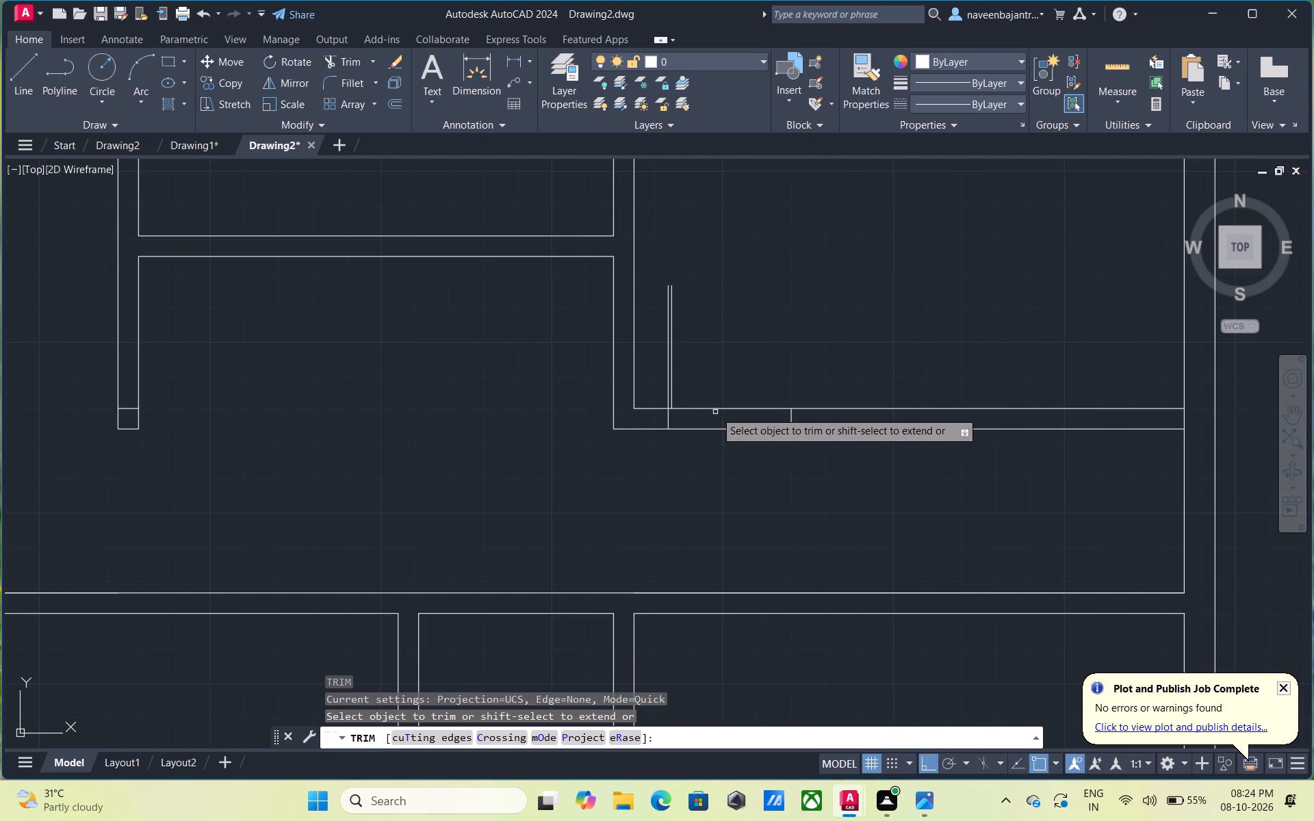
click(719, 408)
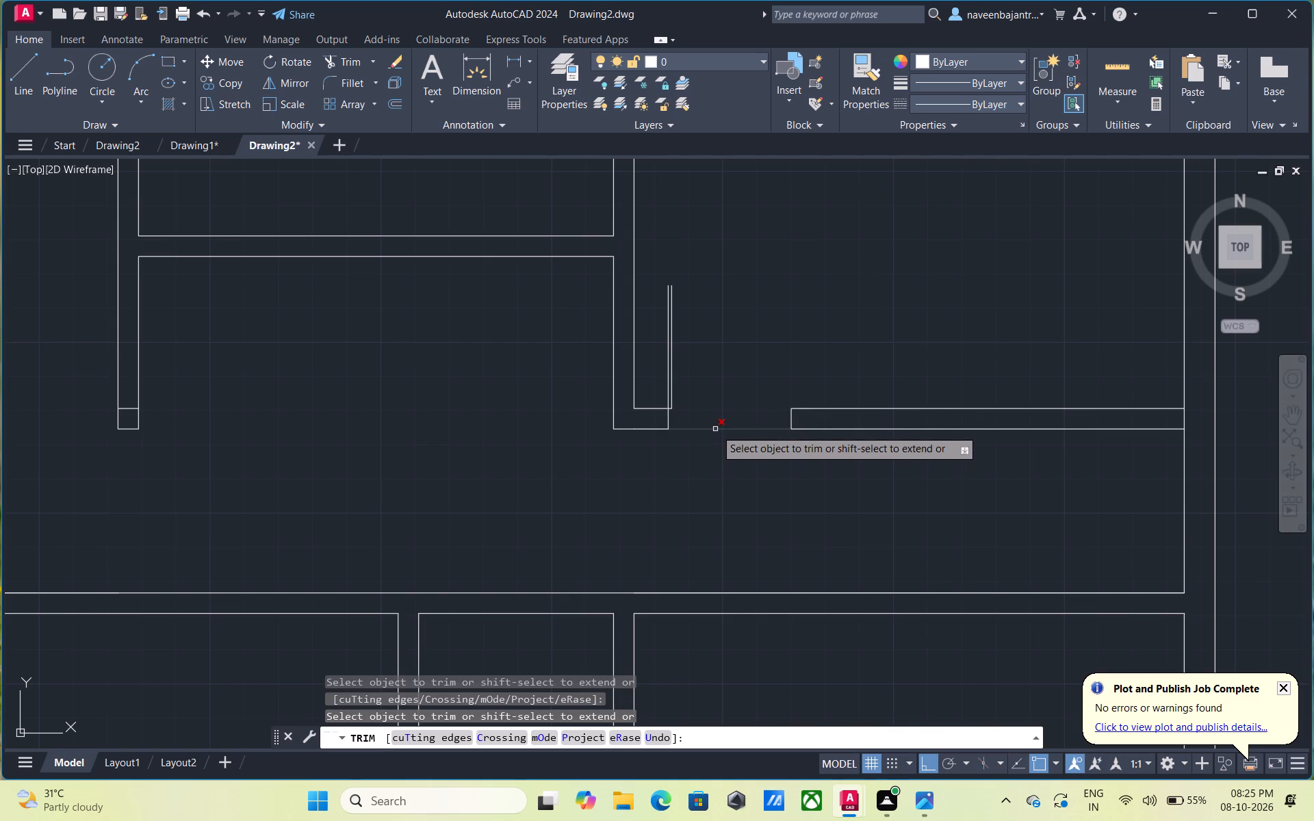
click(715, 429)
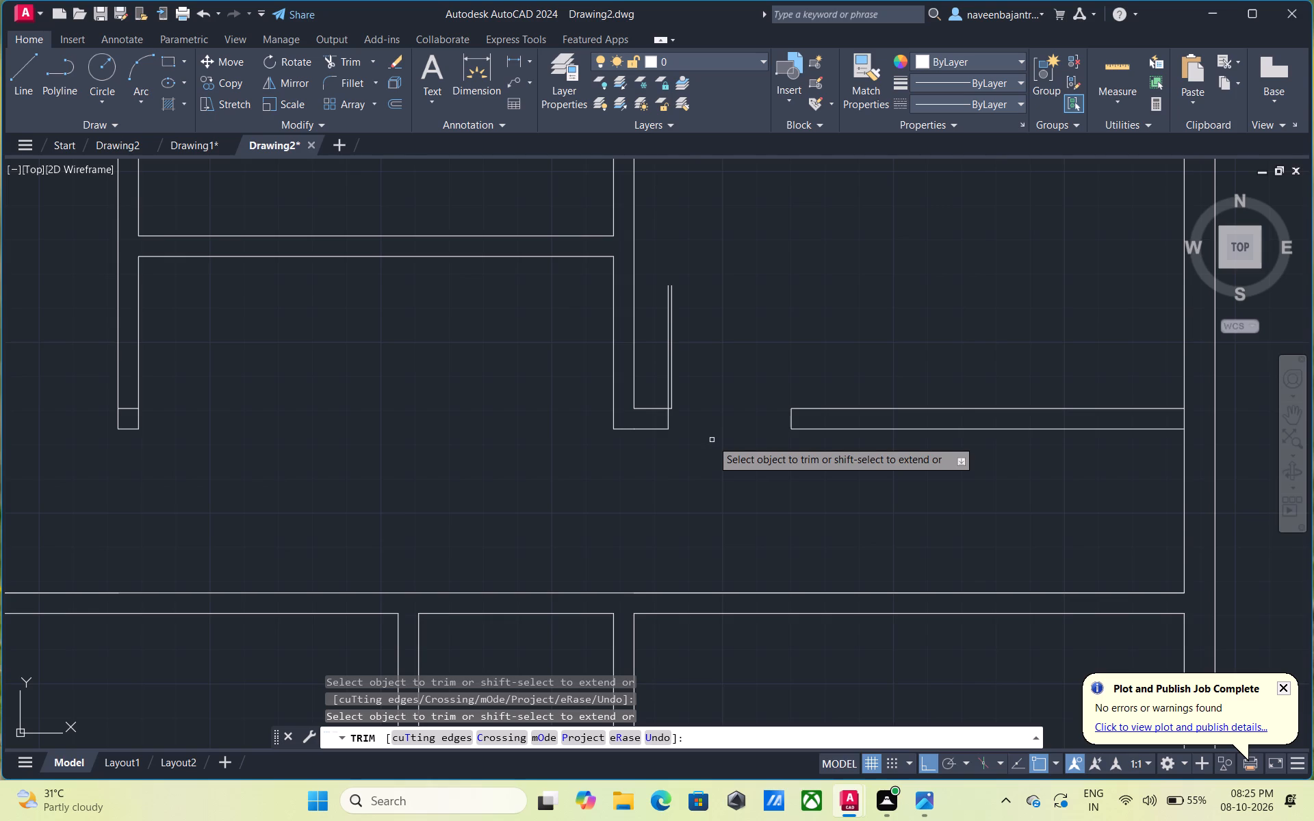
key(Escape)
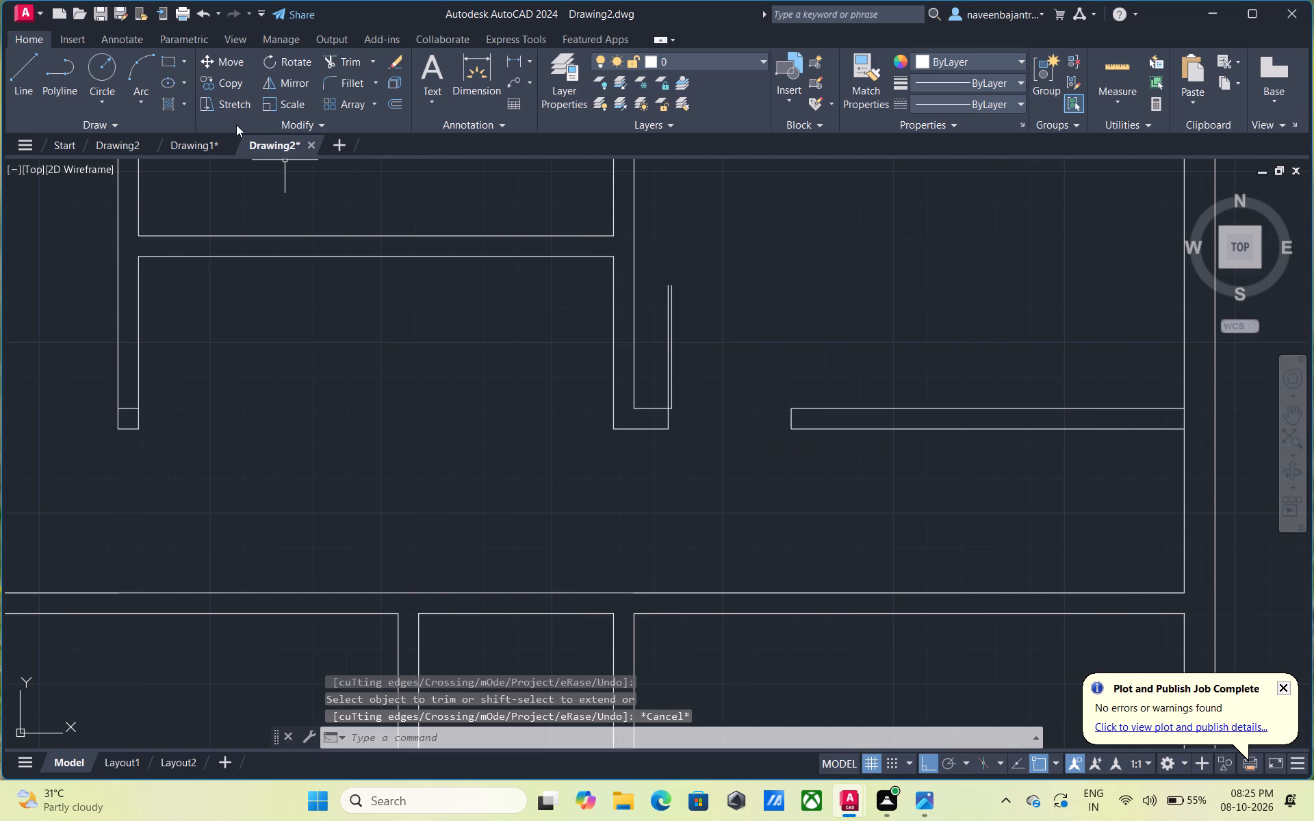
Draw the door swing as a three-point arc from the leaf's top left end through the right jamb's upper end to its lower end.
click(131, 72)
scroll(676, 289, up, 2)
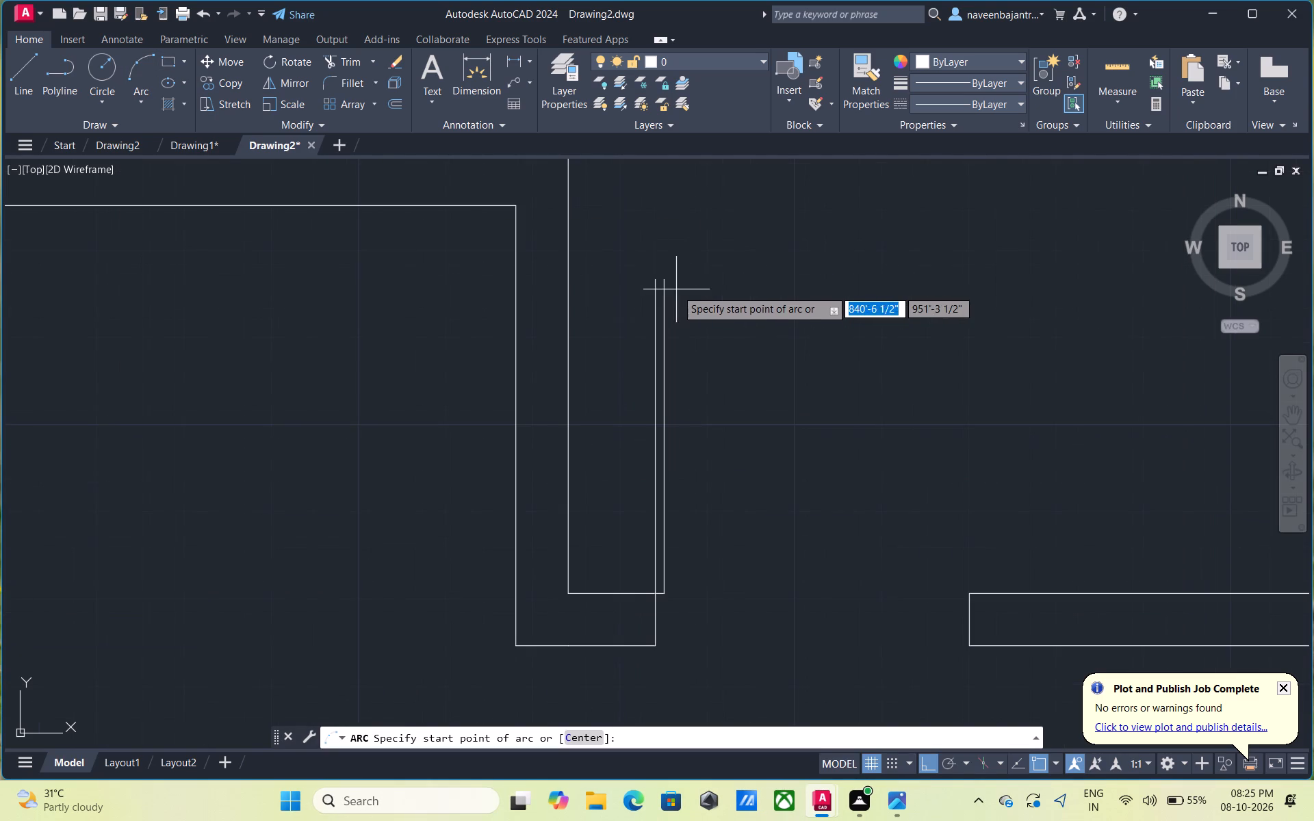
click(652, 284)
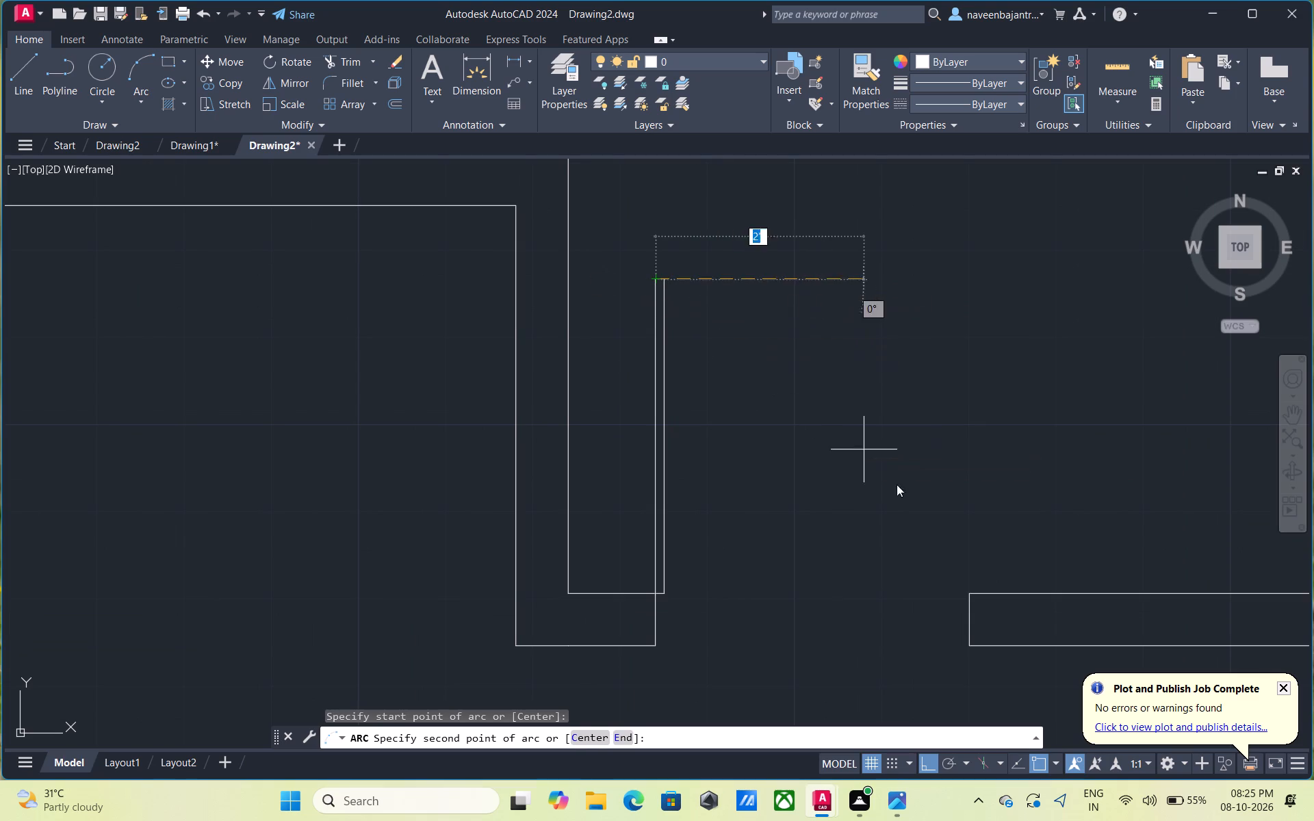
click(970, 597)
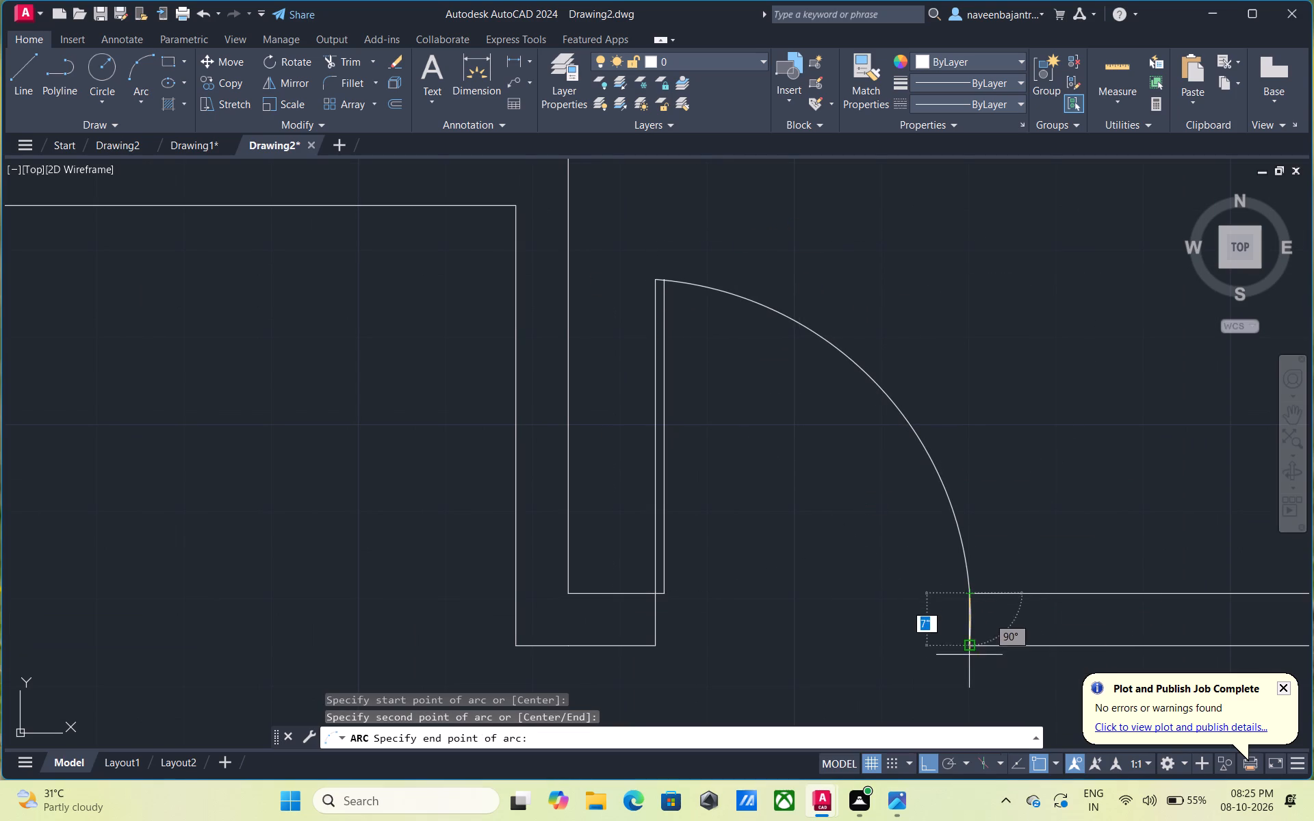
click(970, 641)
key(Escape)
Draw a vertical line from the doorway's lower left jamb corner down across the corridor and past the lower partition.
scroll(970, 642, down, 1)
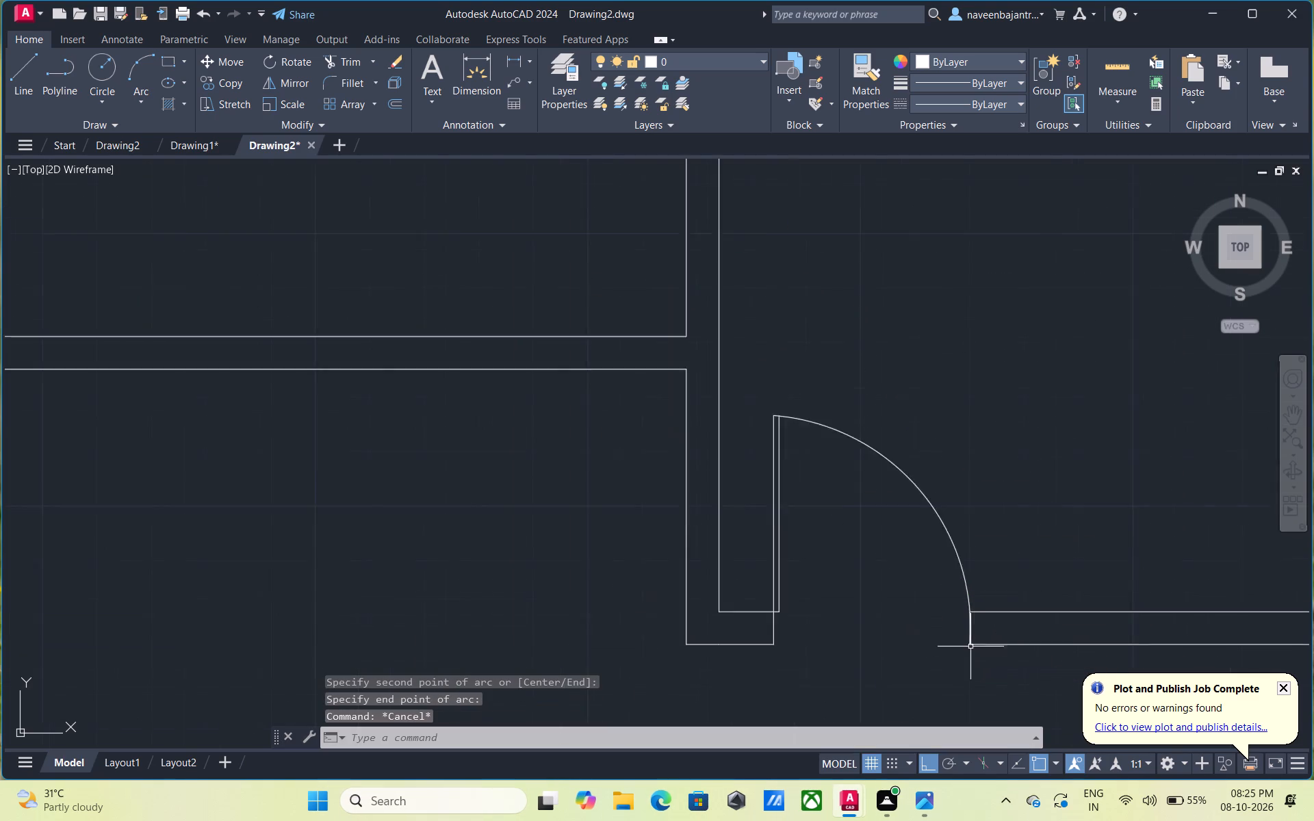
scroll(970, 647, down, 2)
middle_drag(942, 671, 838, 541)
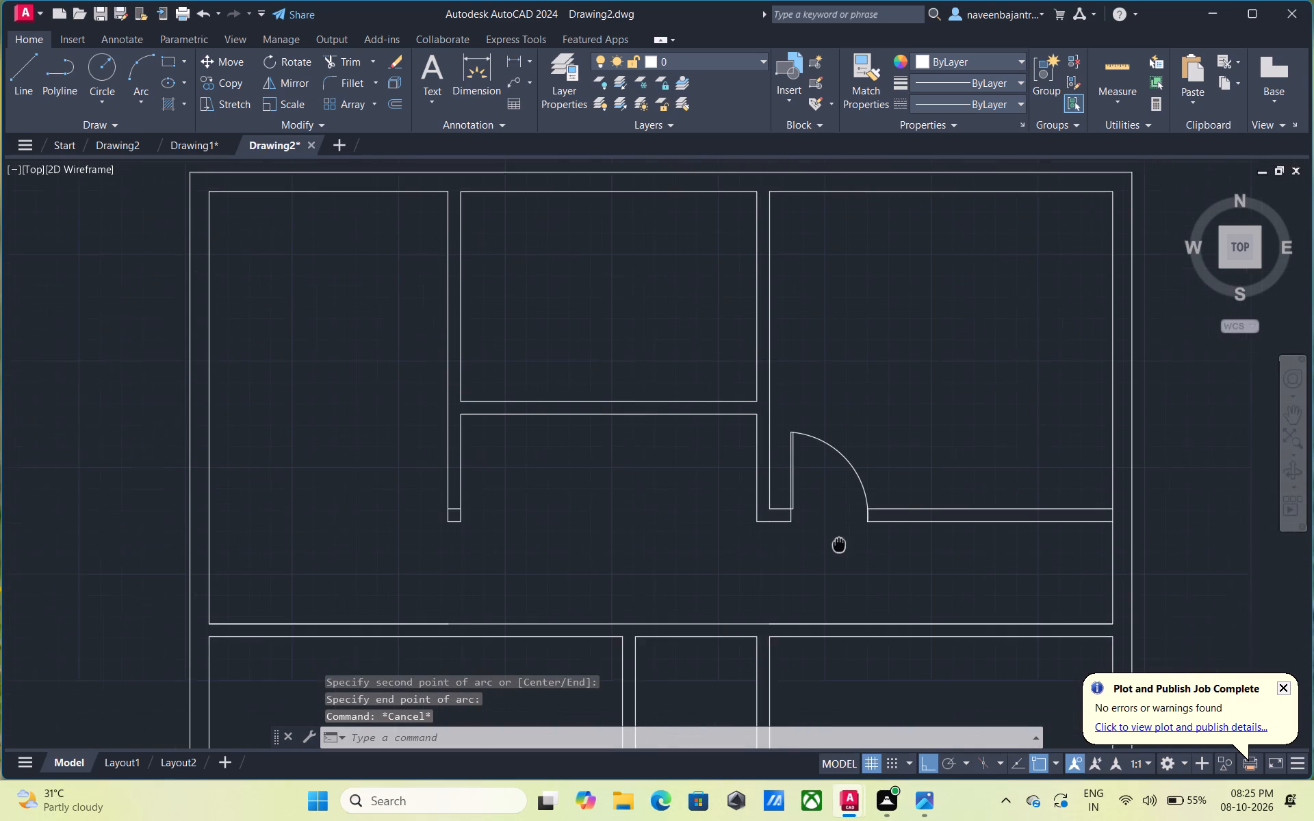
middle_drag(838, 541, 838, 540)
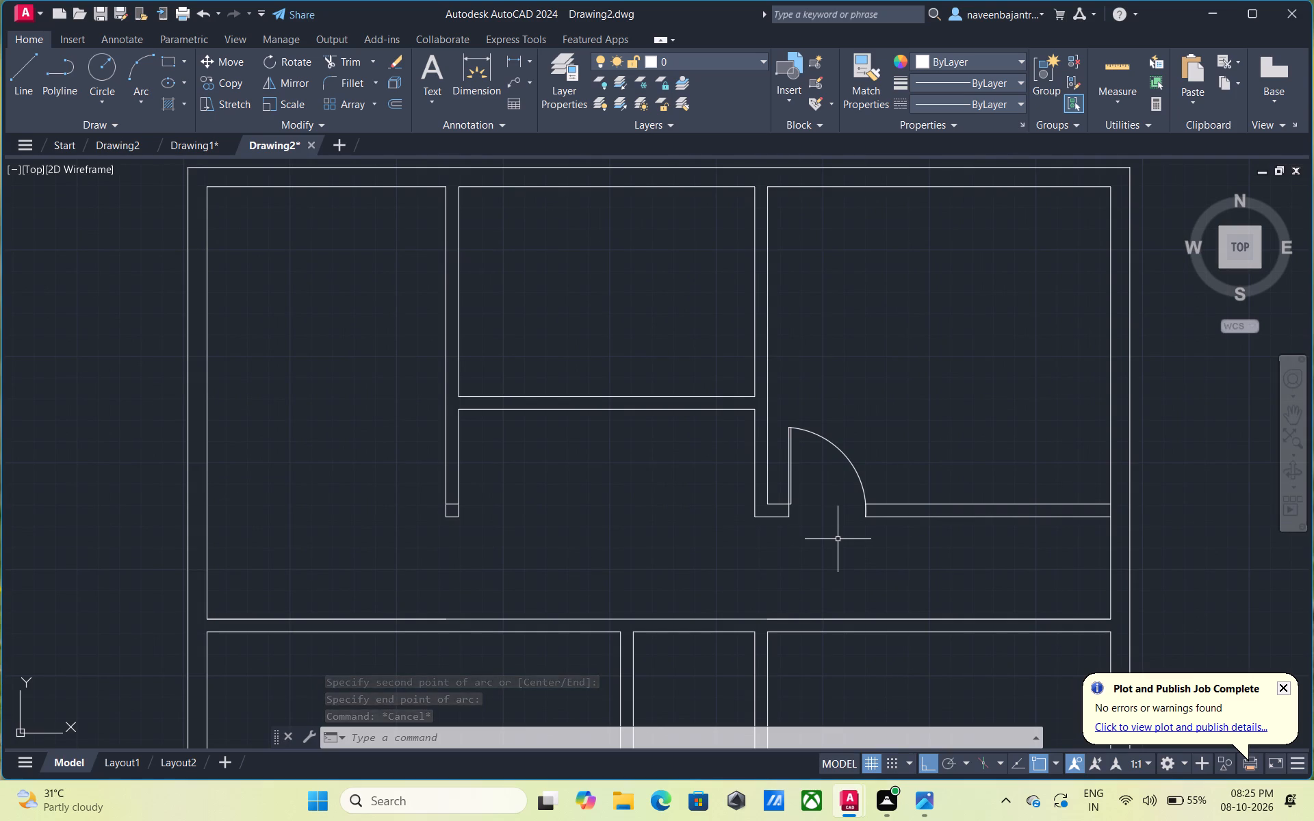
scroll(838, 553, up, 1)
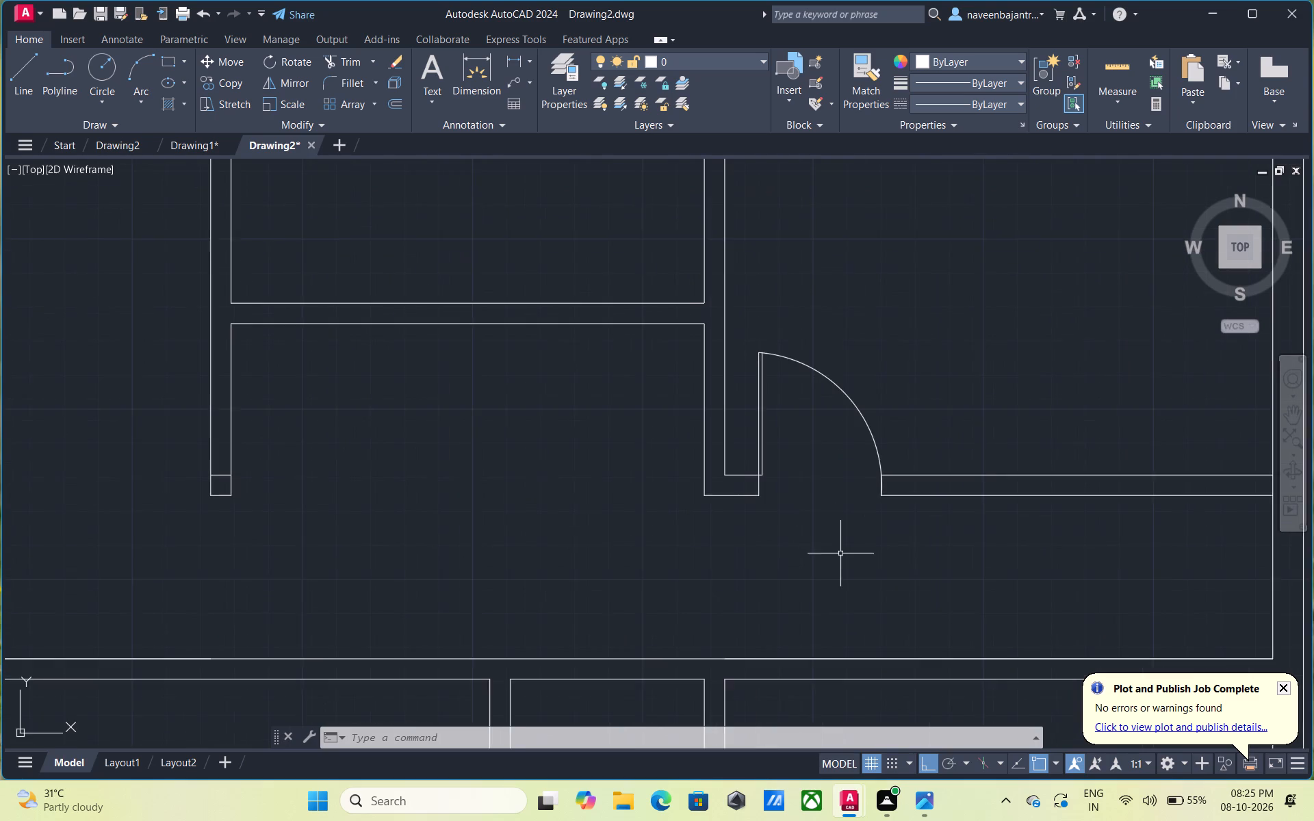
middle_drag(842, 553, 852, 498)
key(Escape)
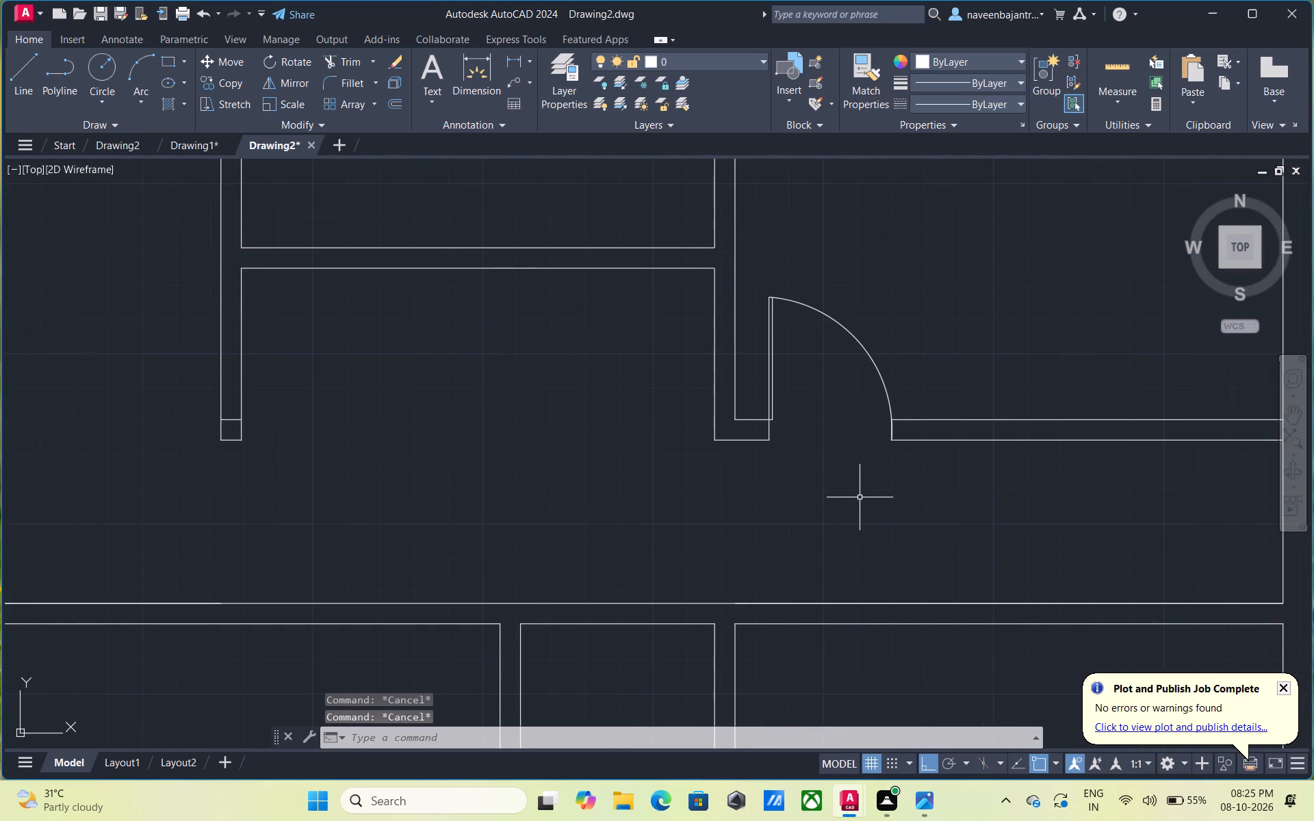
text(l)
key(space)
click(771, 443)
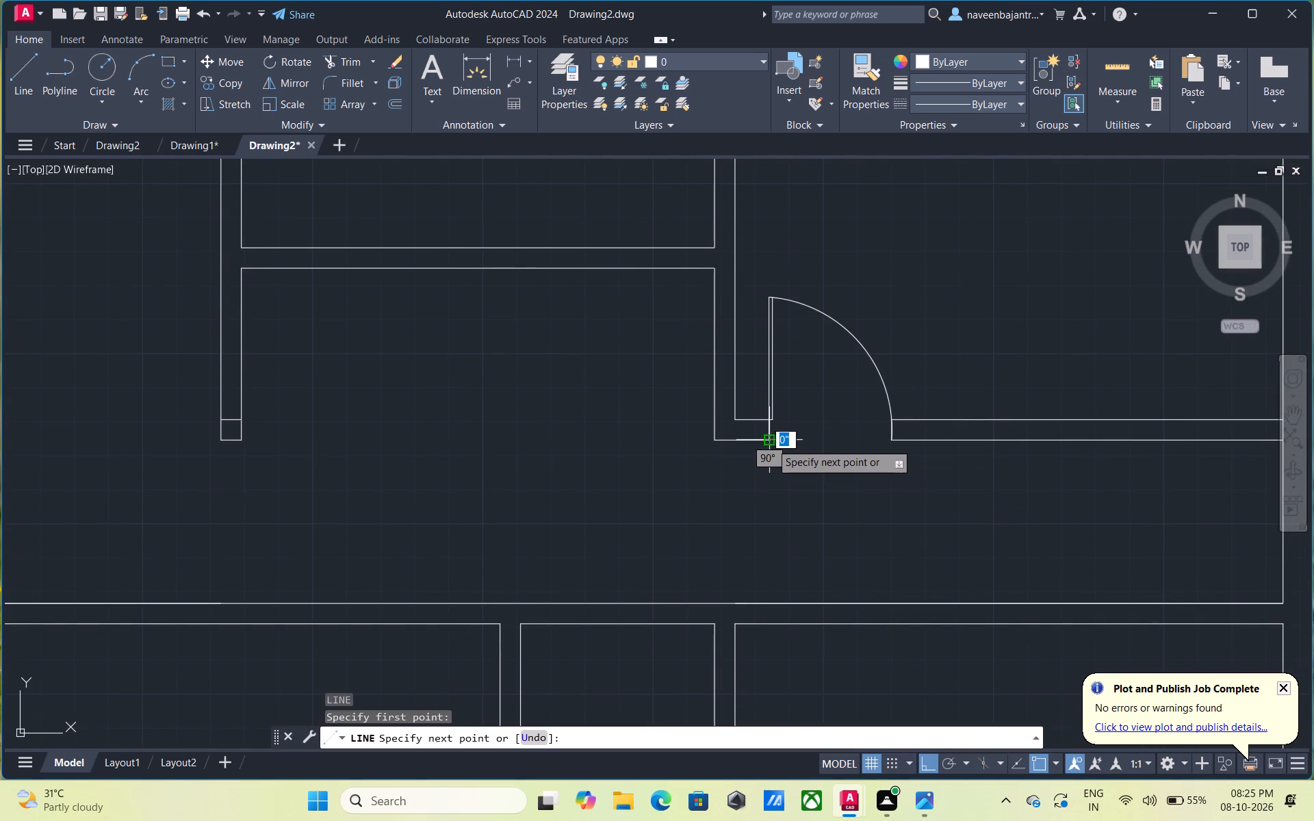
click(773, 650)
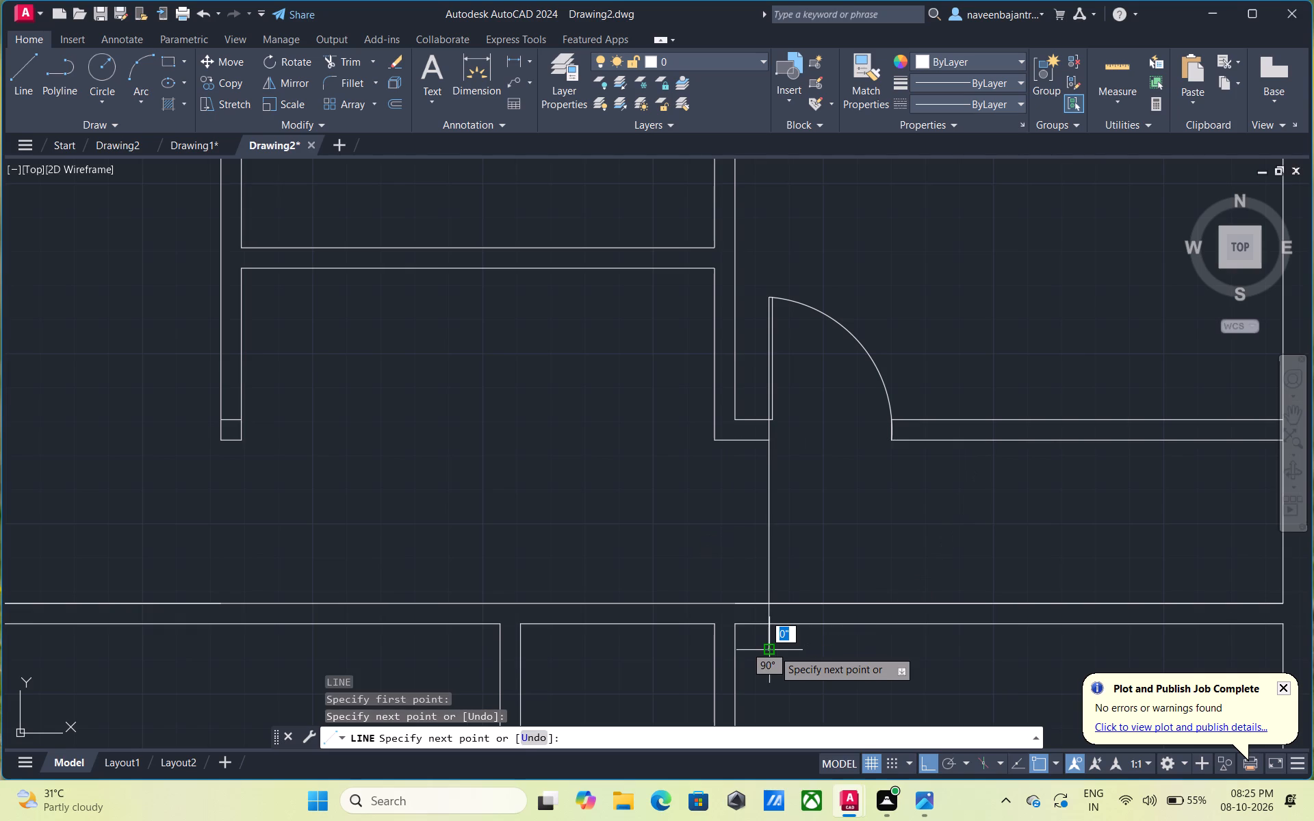
key(Escape)
Trim the vertical line above and below the lower partition, keeping only the piece between the partition's two lines.
text(tr)
key(space)
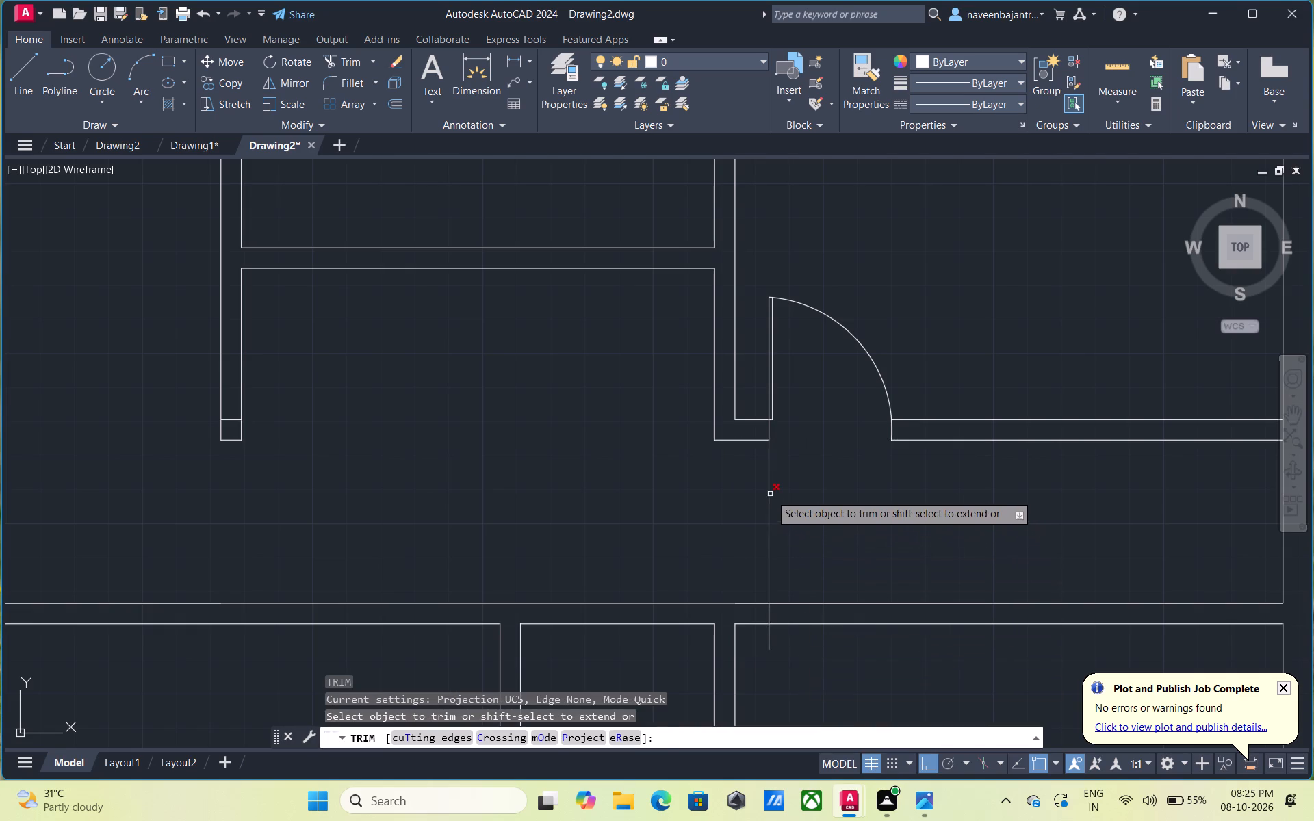
click(770, 494)
click(769, 638)
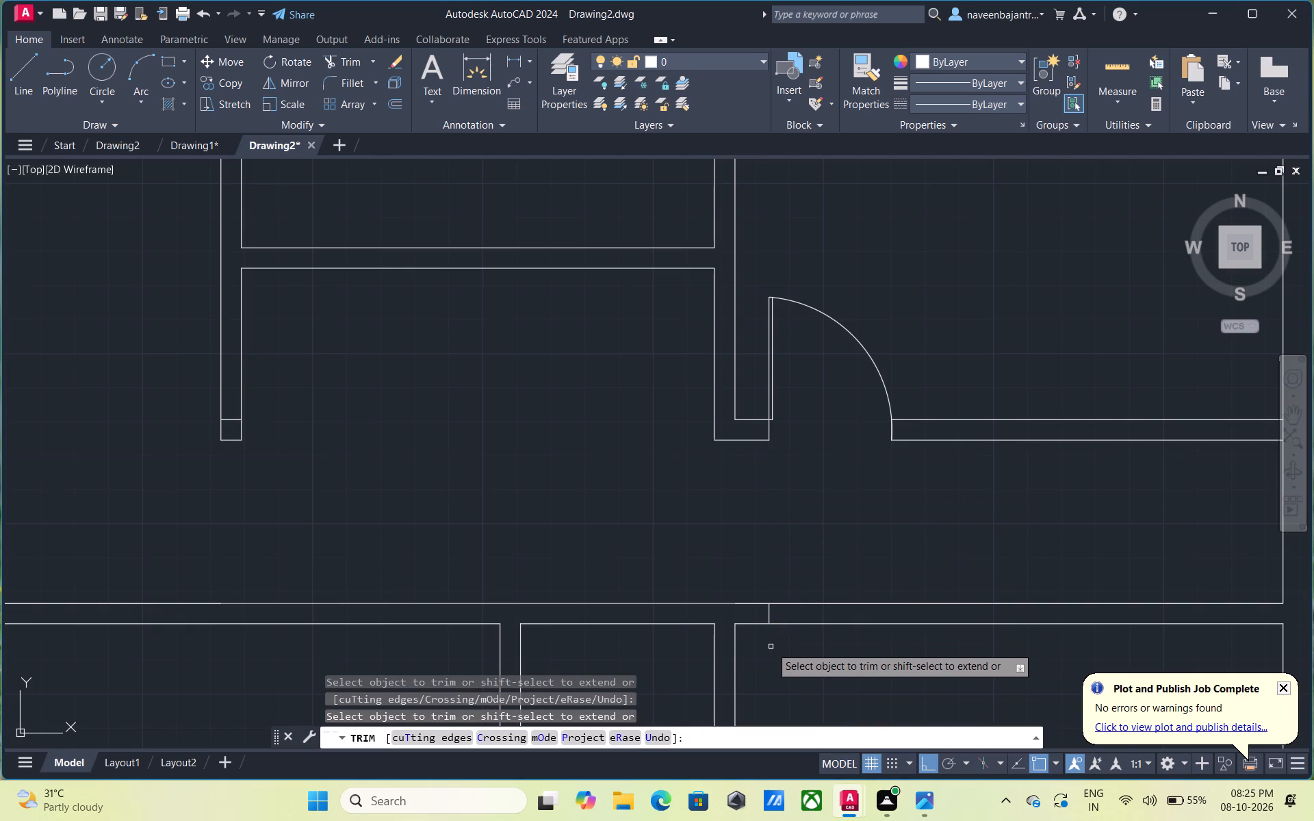
key(Escape)
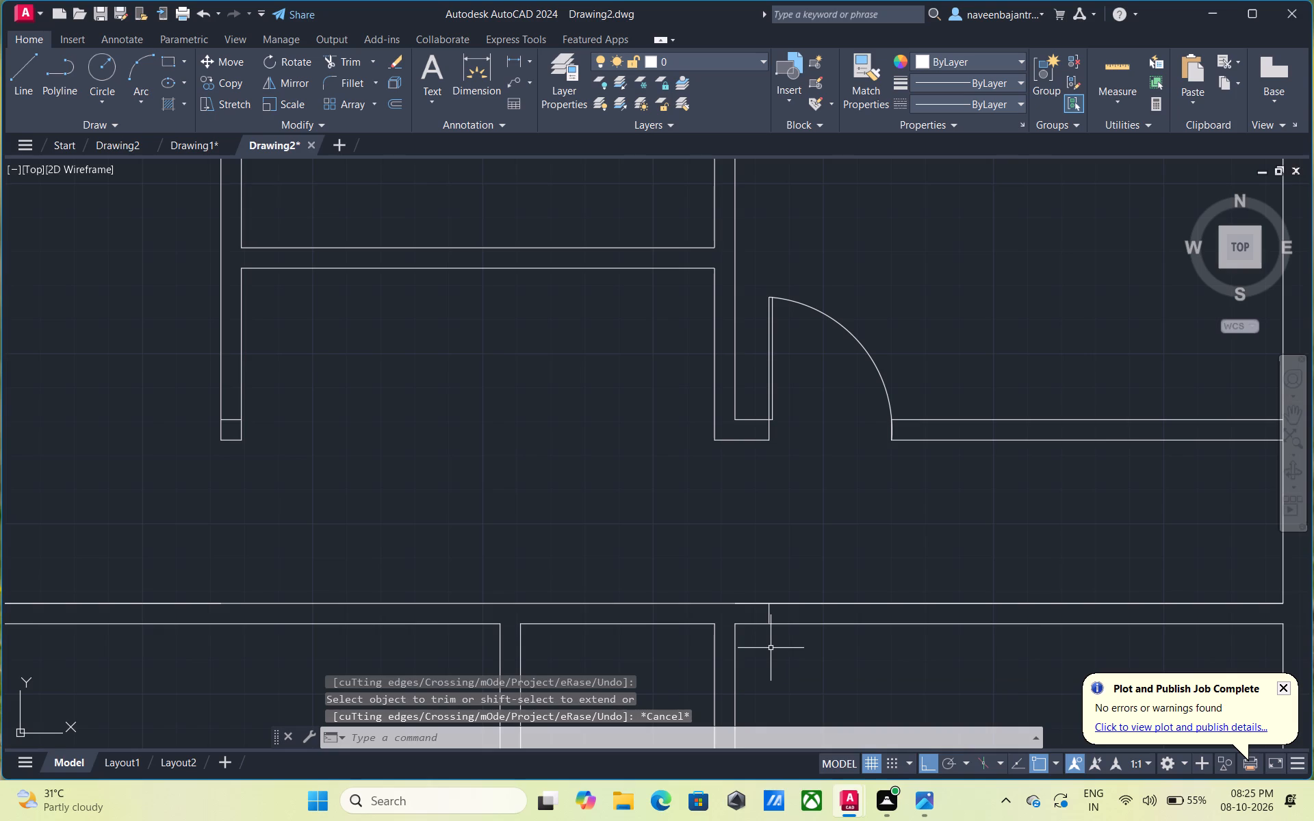
Offset the short jamb line in the lower partition 3' to the right for the lower-right room's doorway.
text(o)
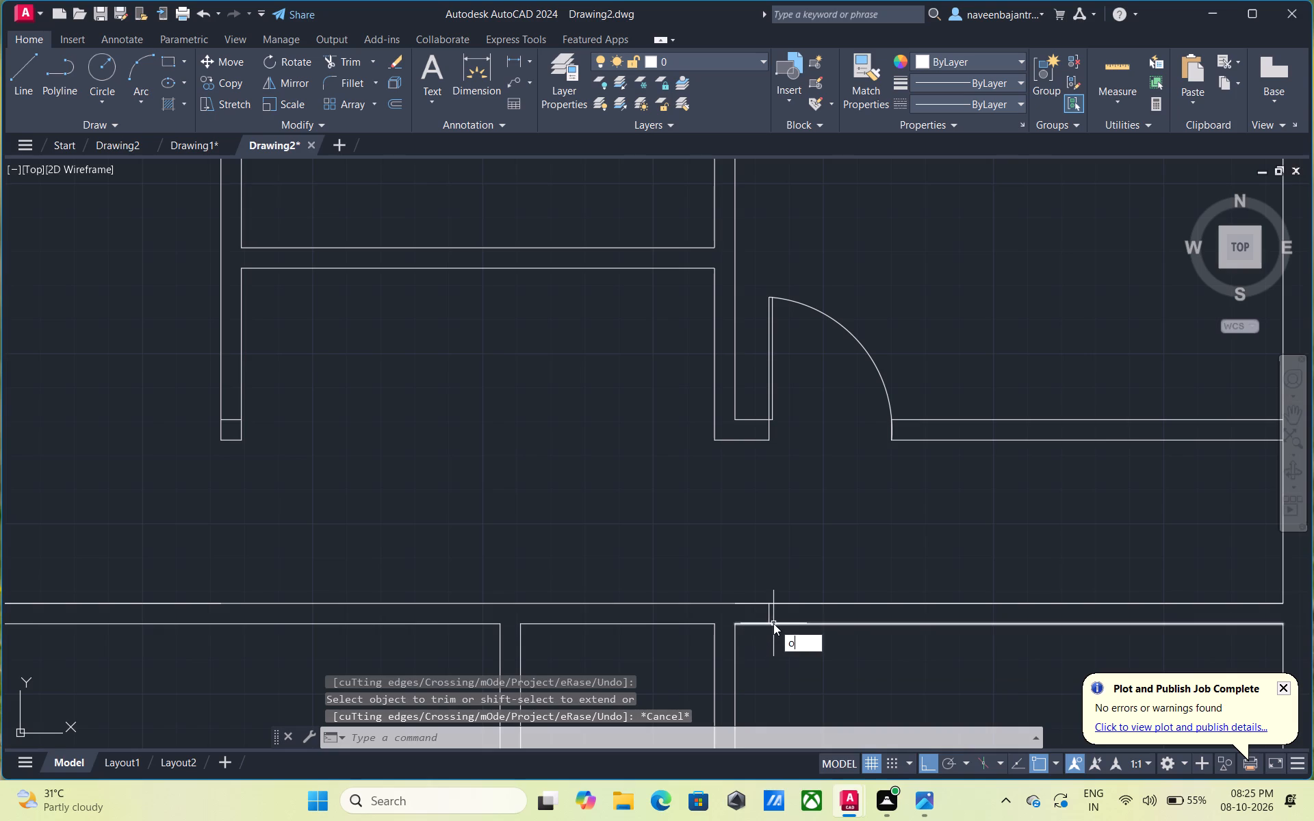
key(space)
key(space)
click(770, 616)
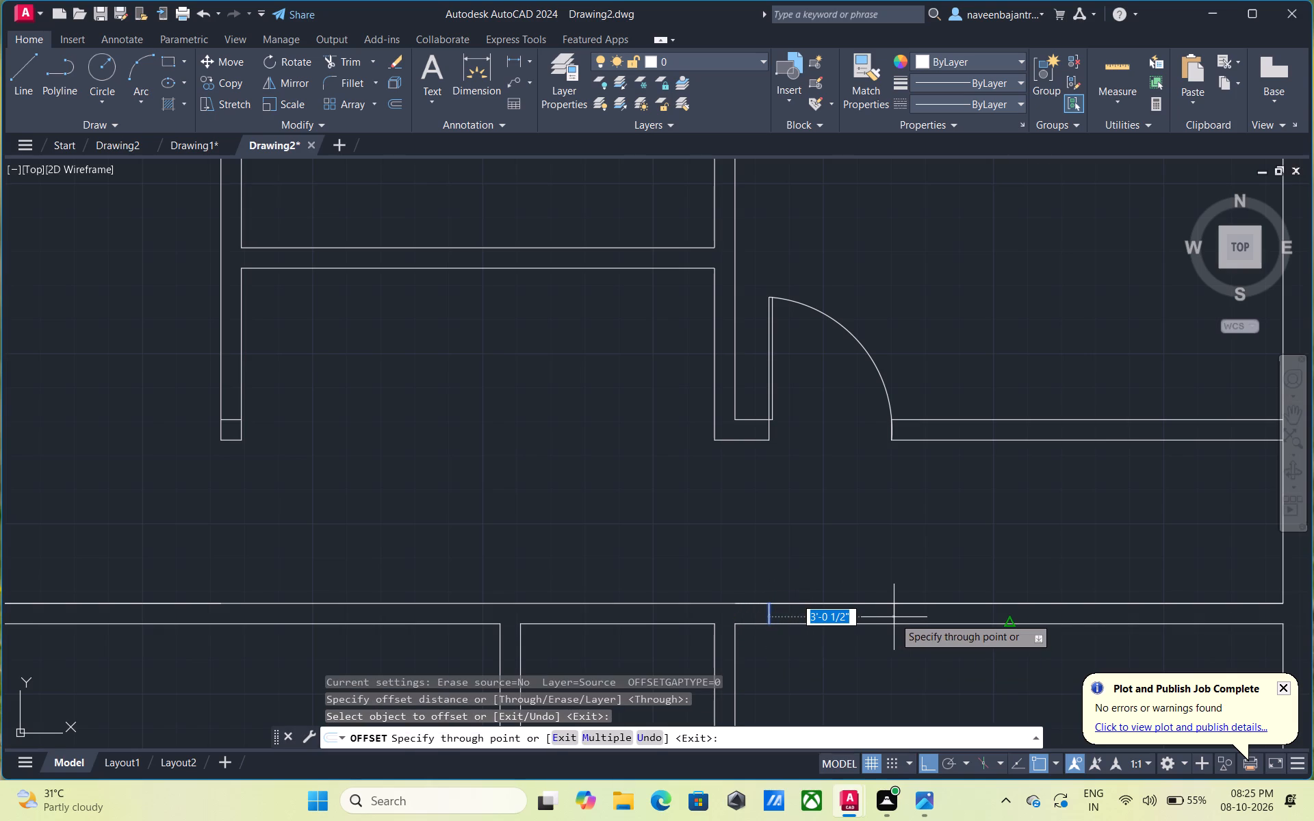
text(3')
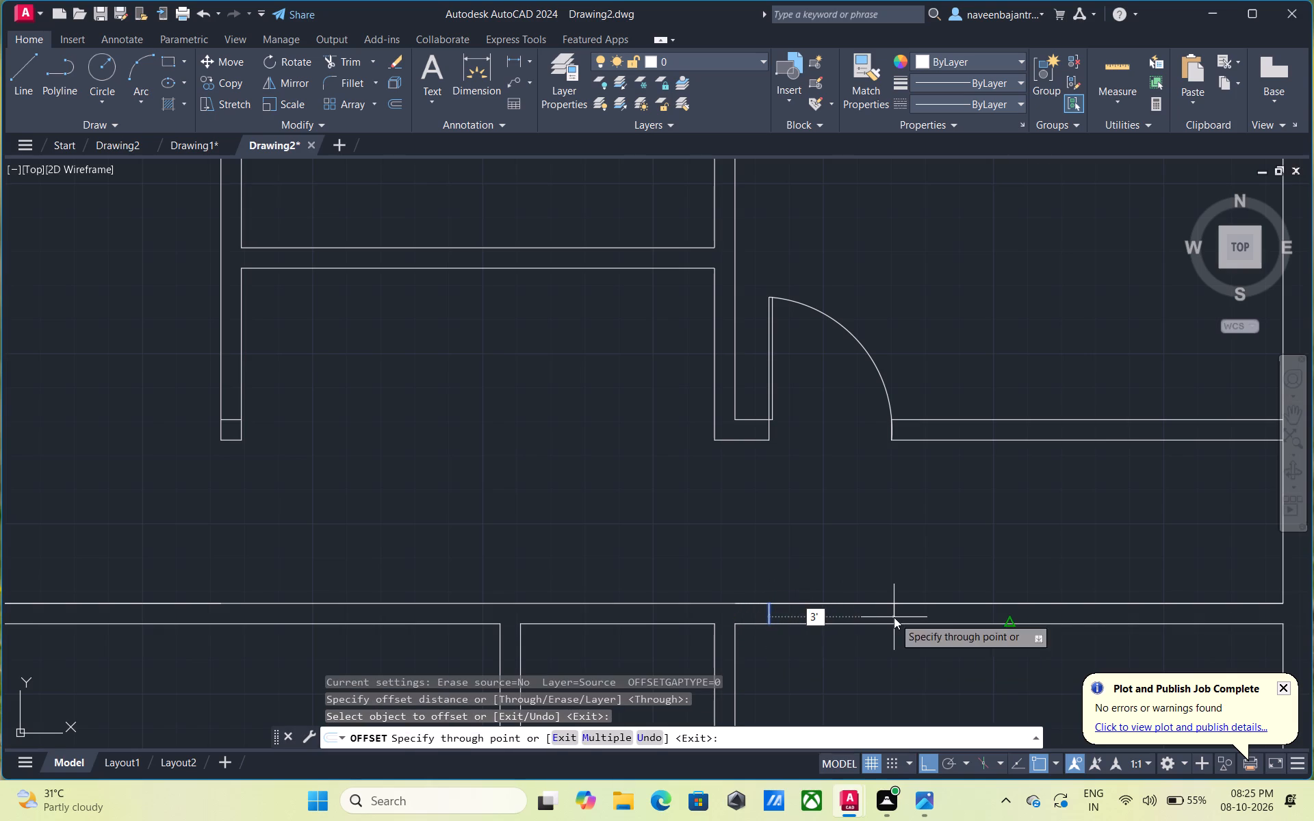
key(Return)
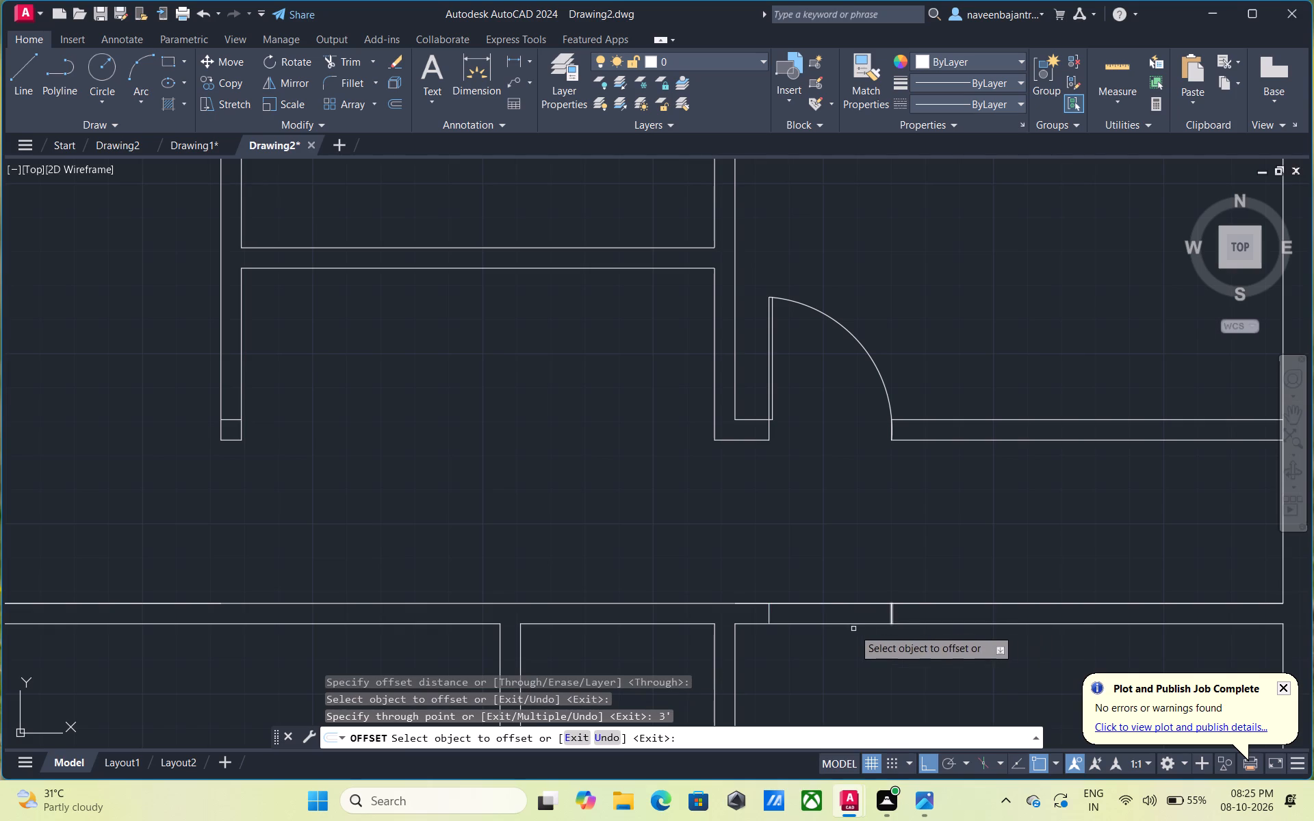
key(Escape)
Trim both lower partition lines between the two jamb lines to open the lower-right room's doorway.
text(tr)
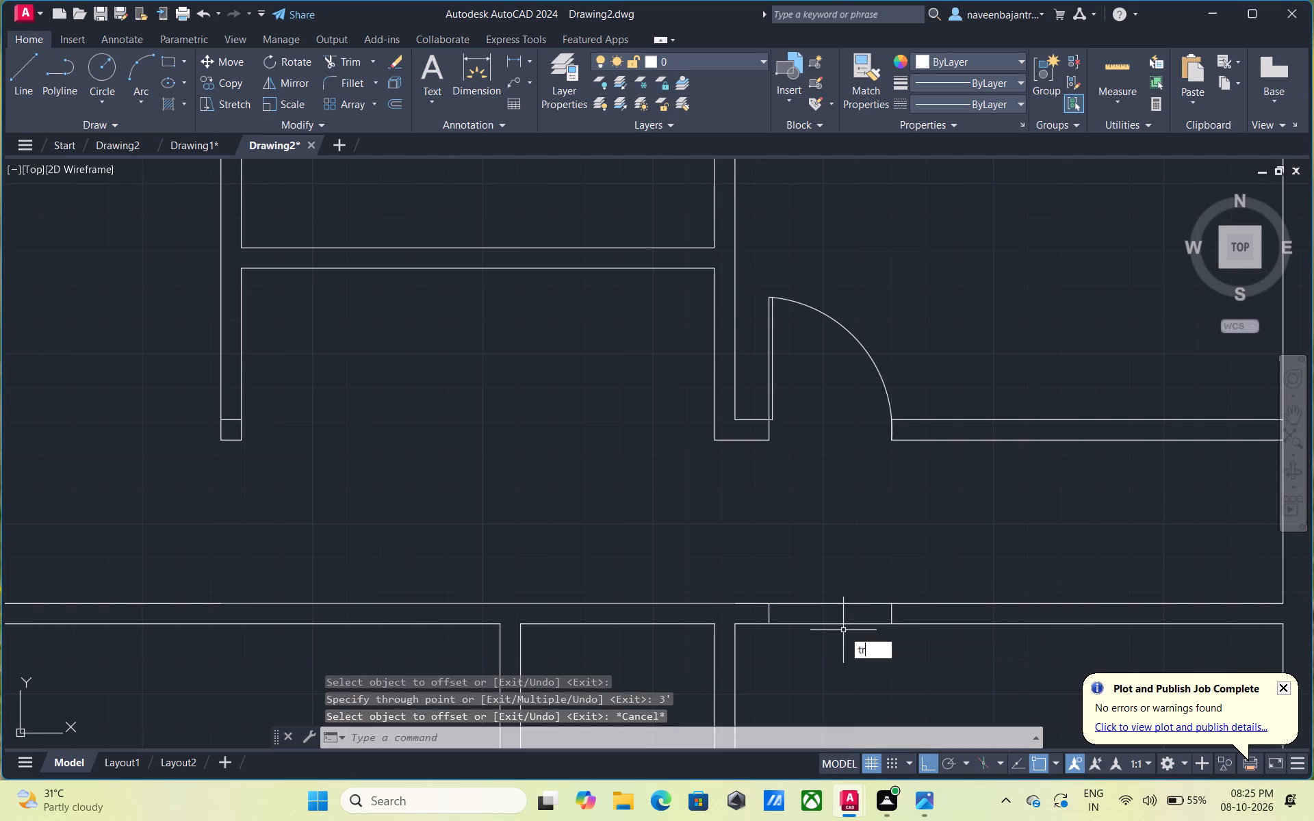
key(space)
click(830, 605)
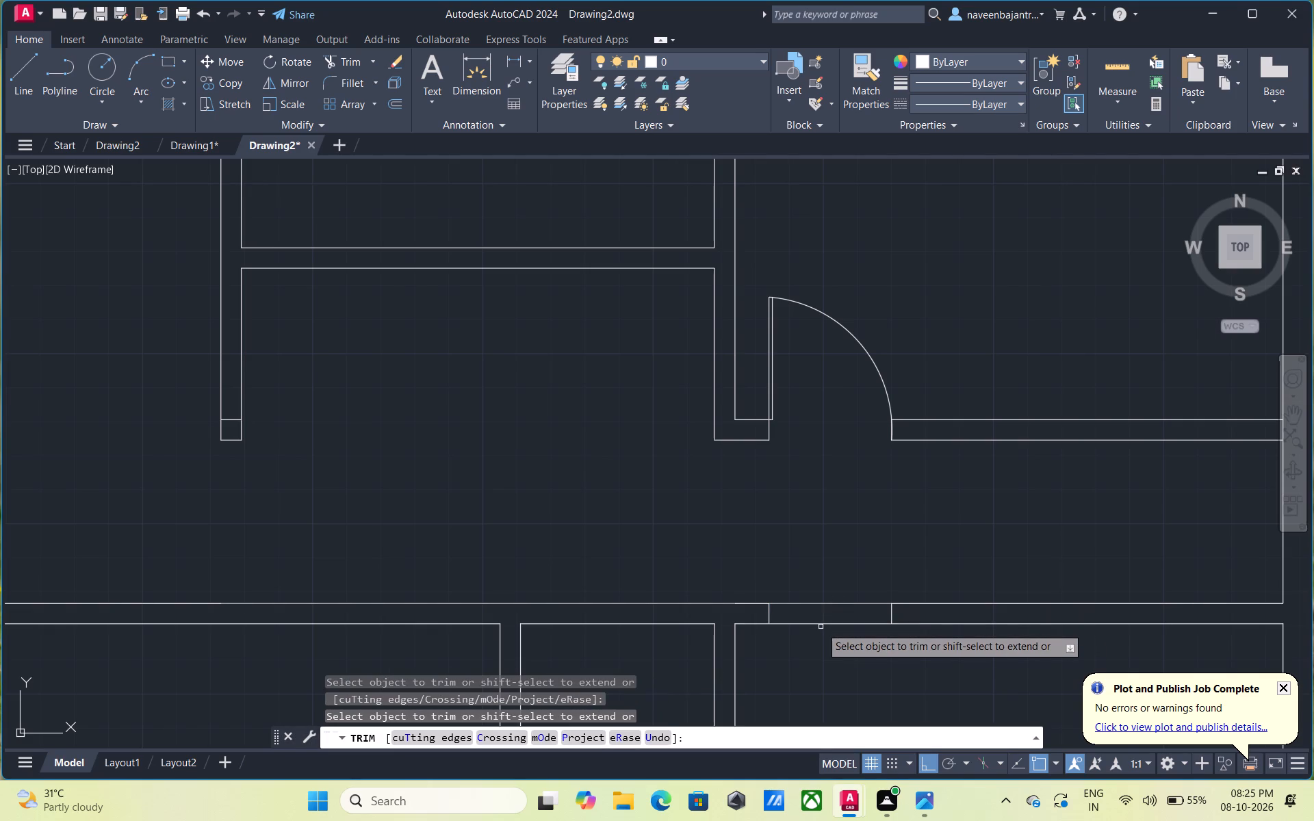
click(821, 625)
click(825, 602)
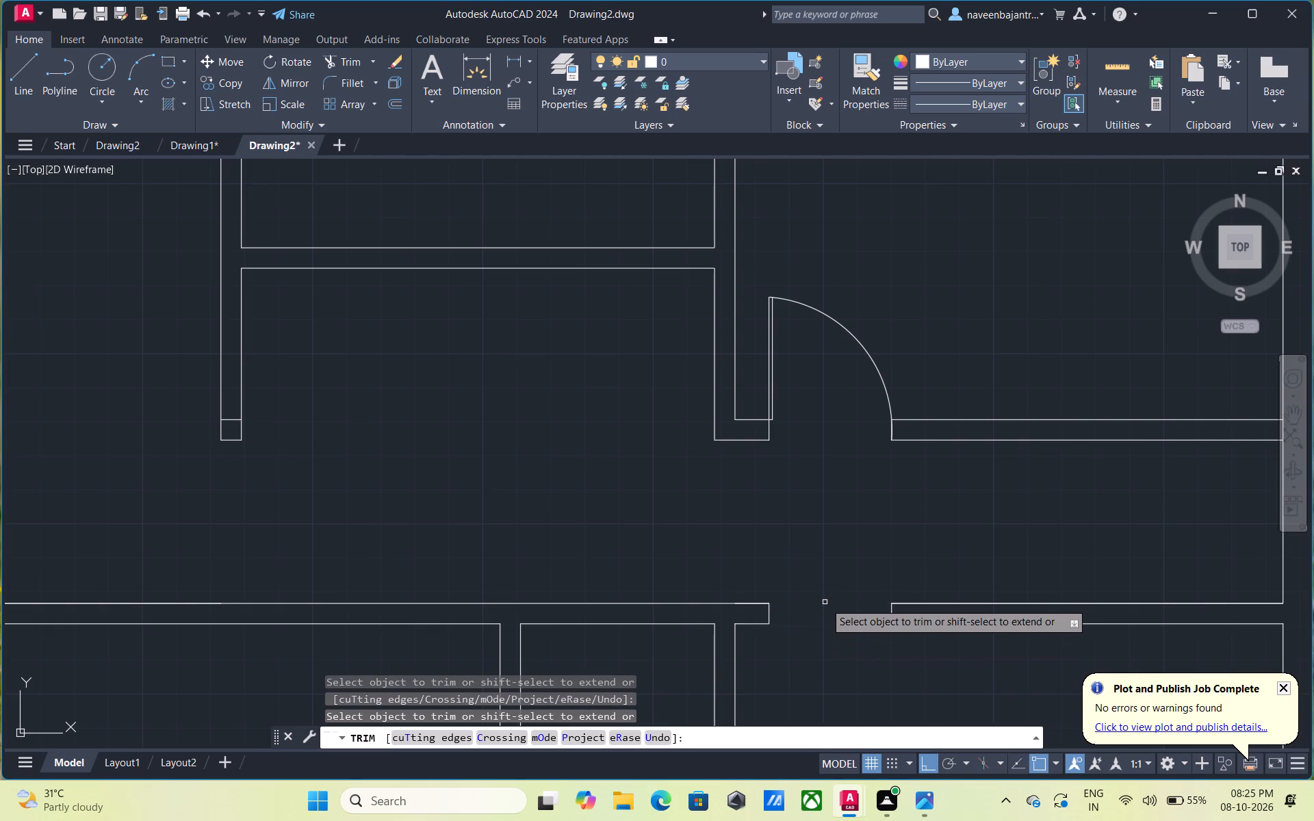
scroll(825, 603, down, 2)
middle_drag(823, 621, 835, 514)
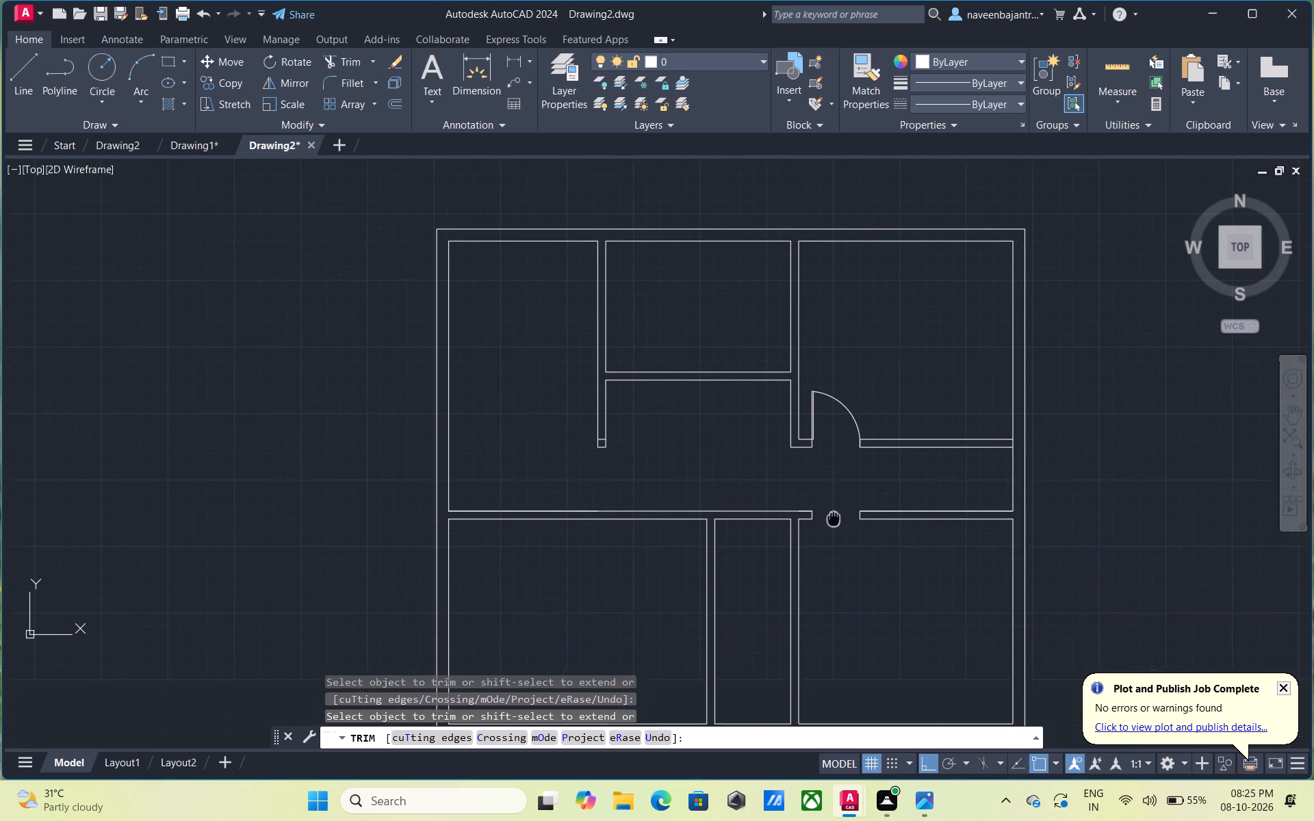
middle_drag(835, 514, 835, 514)
scroll(835, 514, up, 1)
key(Escape)
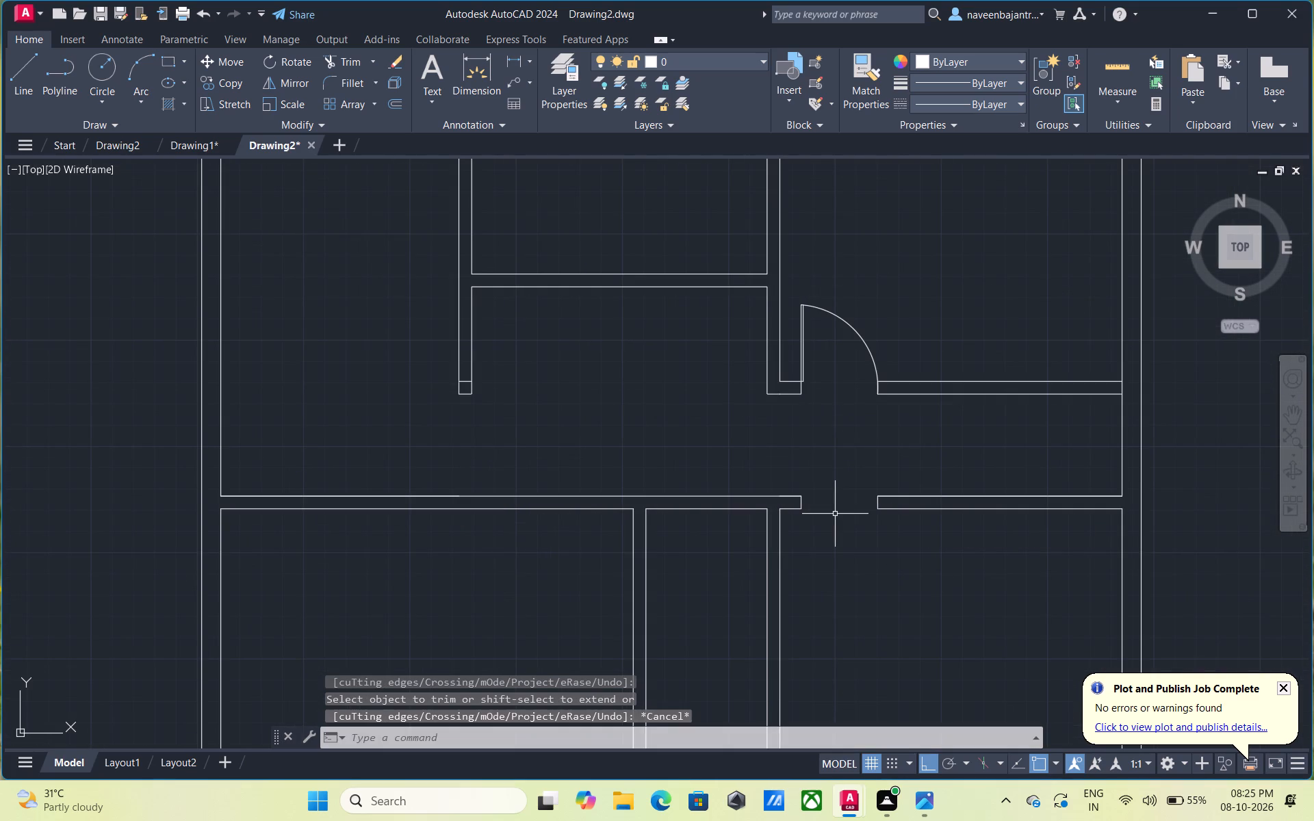
Draw a 3' vertical line down from the lower end of the lower-right doorway's left jamb for the door leaf.
text(l)
key(space)
click(802, 511)
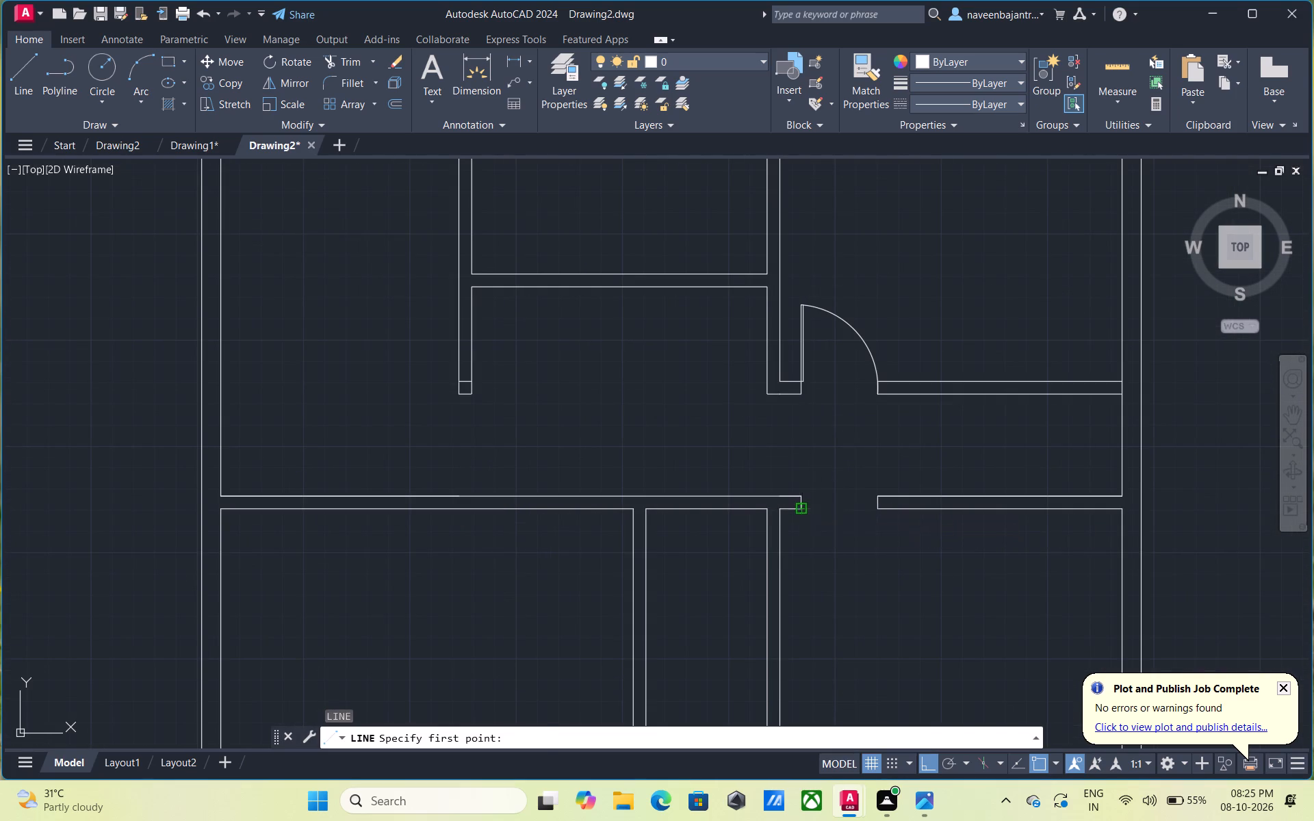
key(3)
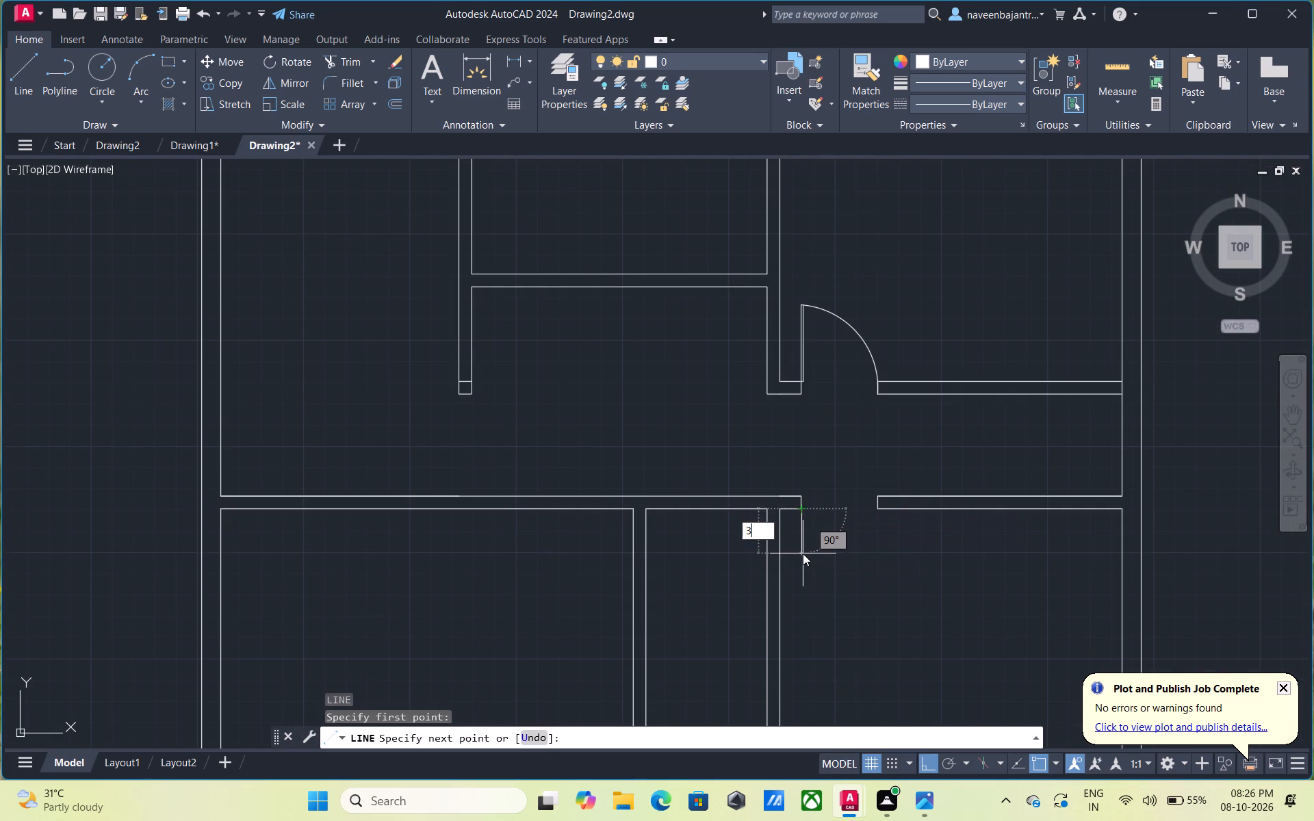
key(apostrophe)
key(Return)
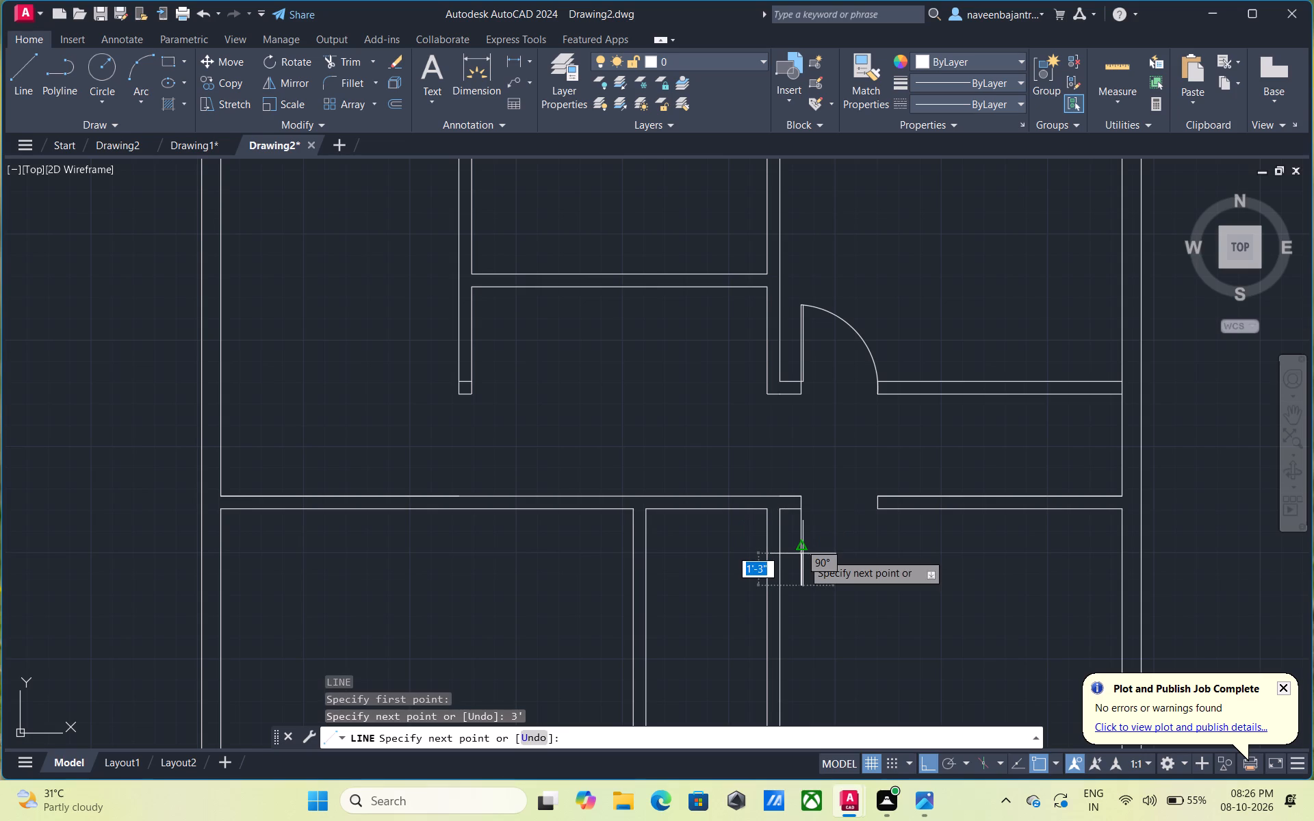
key(Escape)
Offset the 3' door leaf line 1" to the right to give the leaf its thickness.
scroll(812, 560, up, 1)
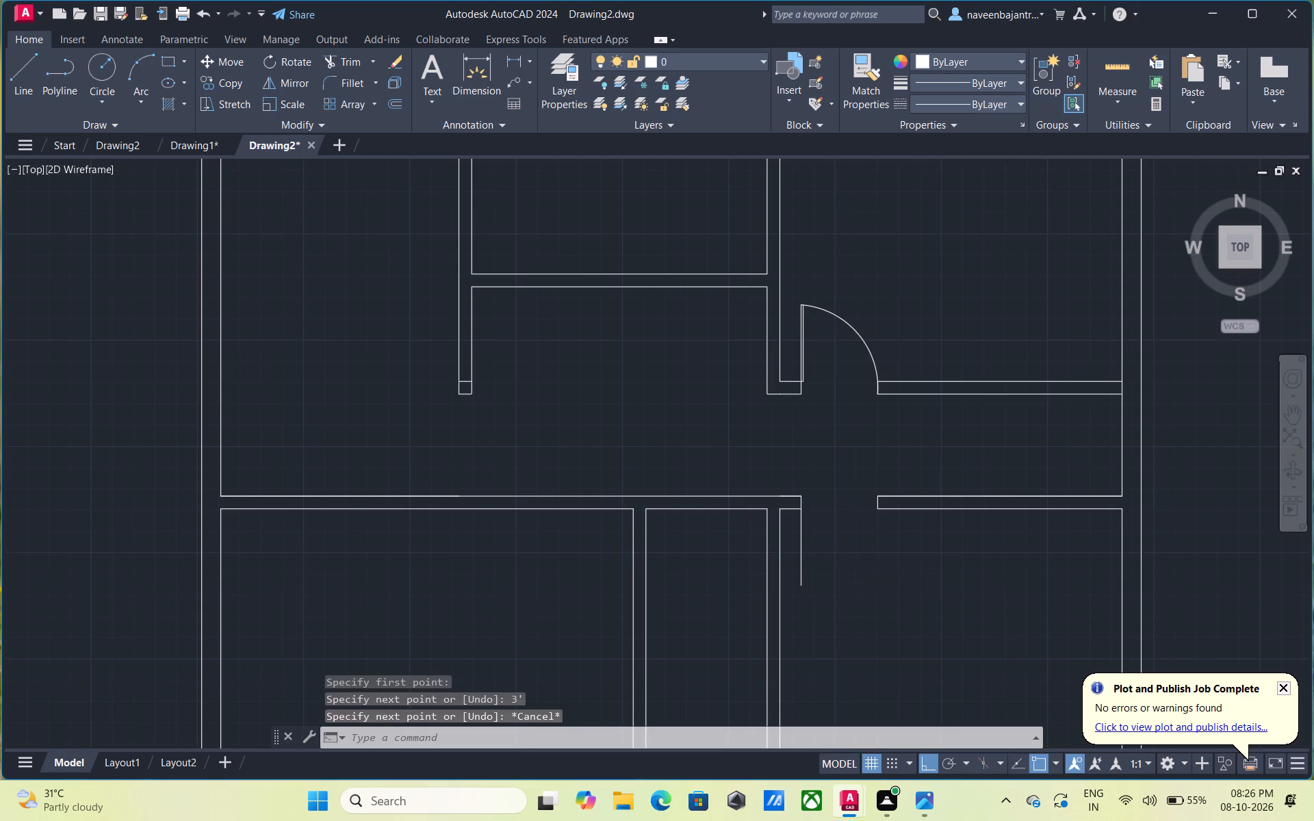
scroll(812, 560, up, 1)
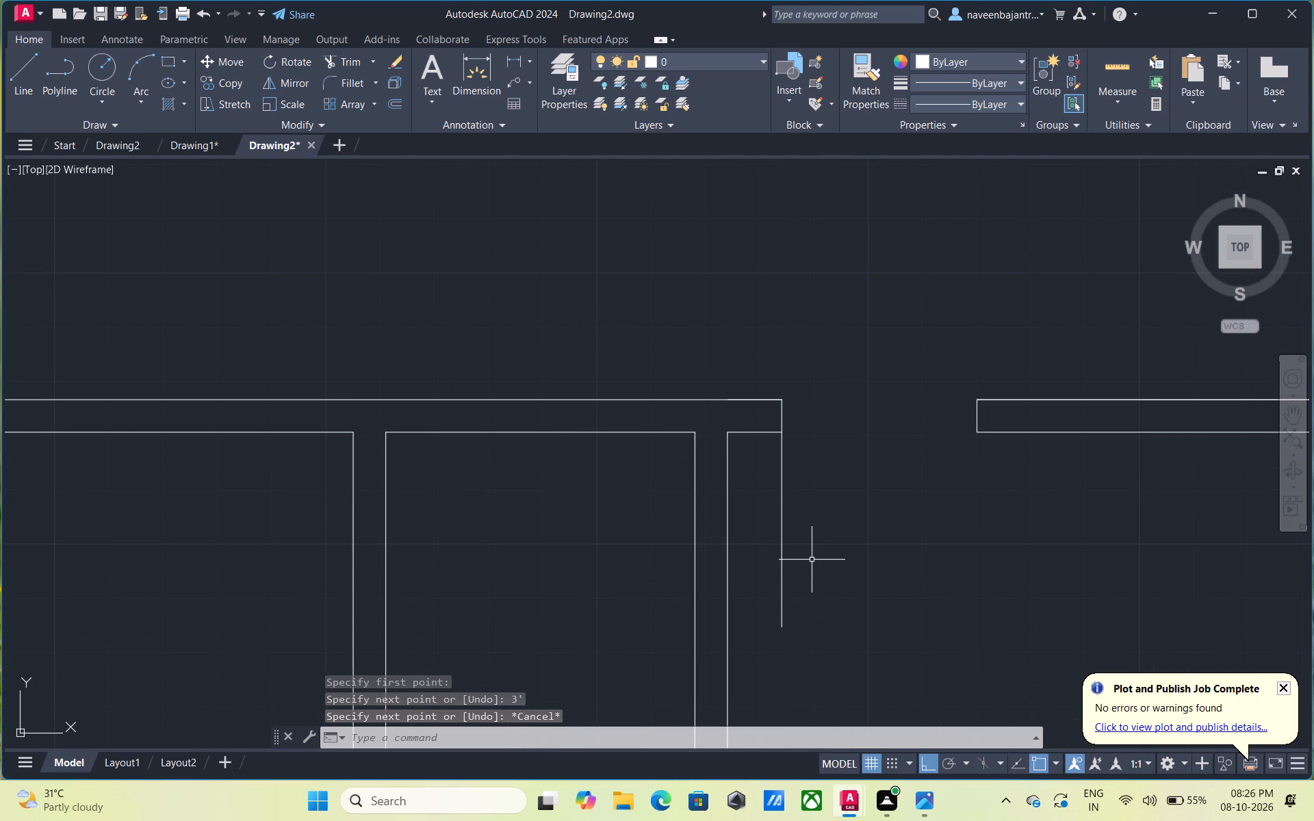
text(o)
key(space)
key(space)
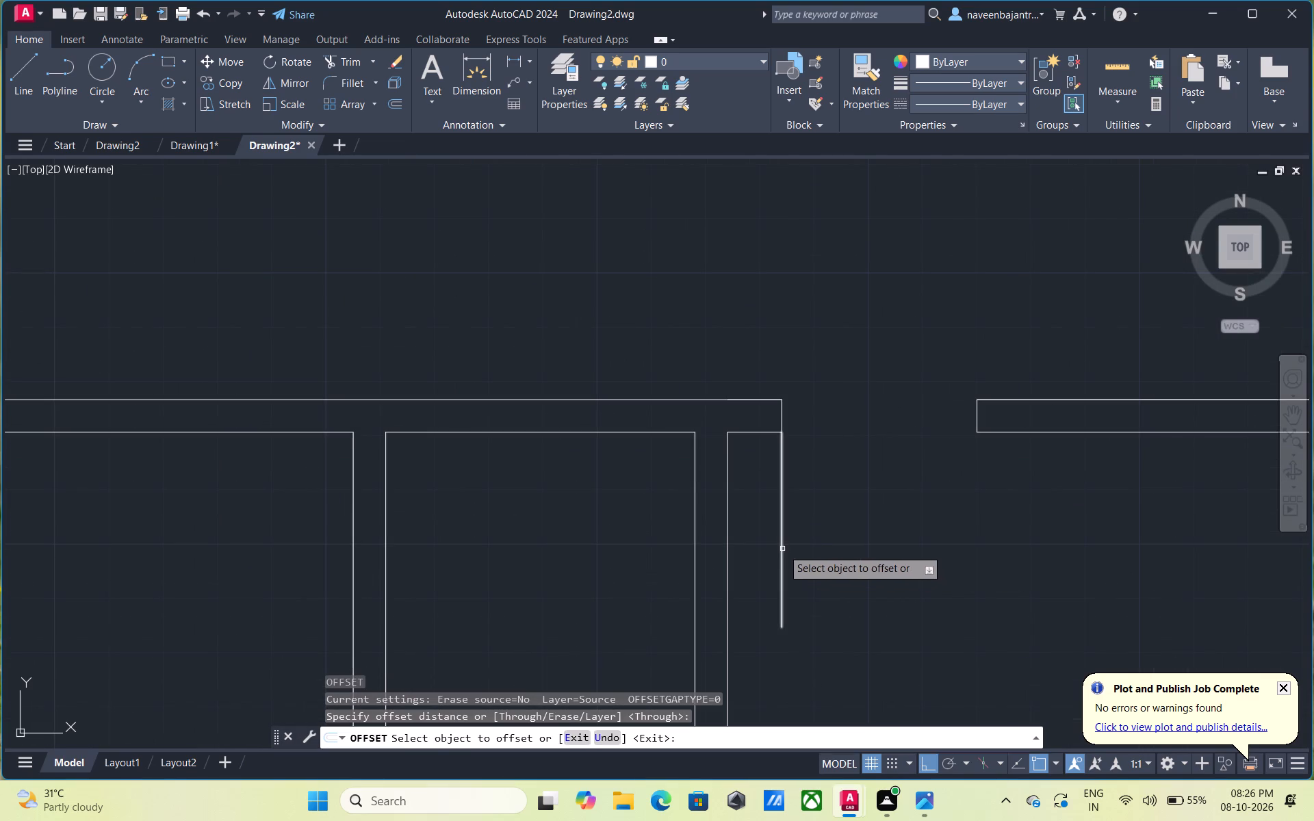
click(782, 549)
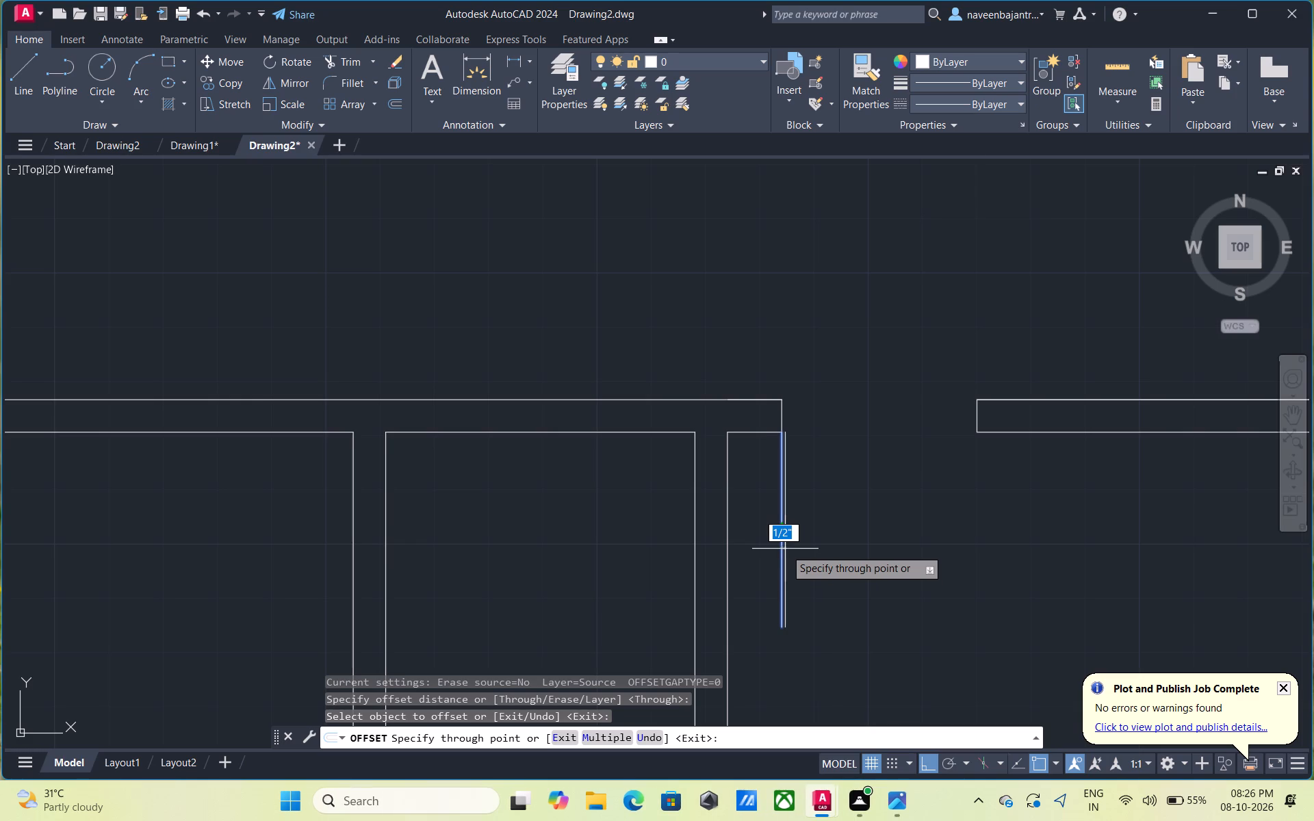
key(1)
key(shift+quotedbl)
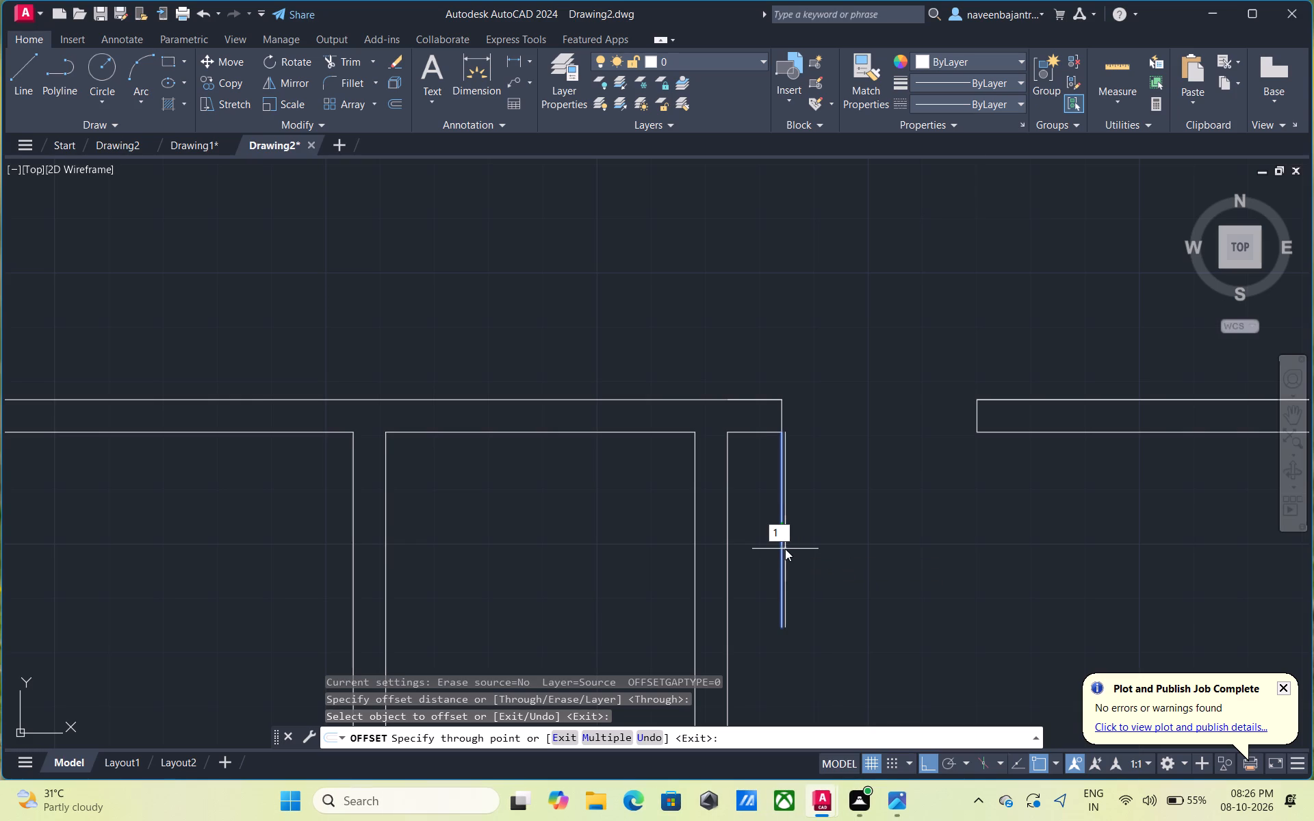
key(Return)
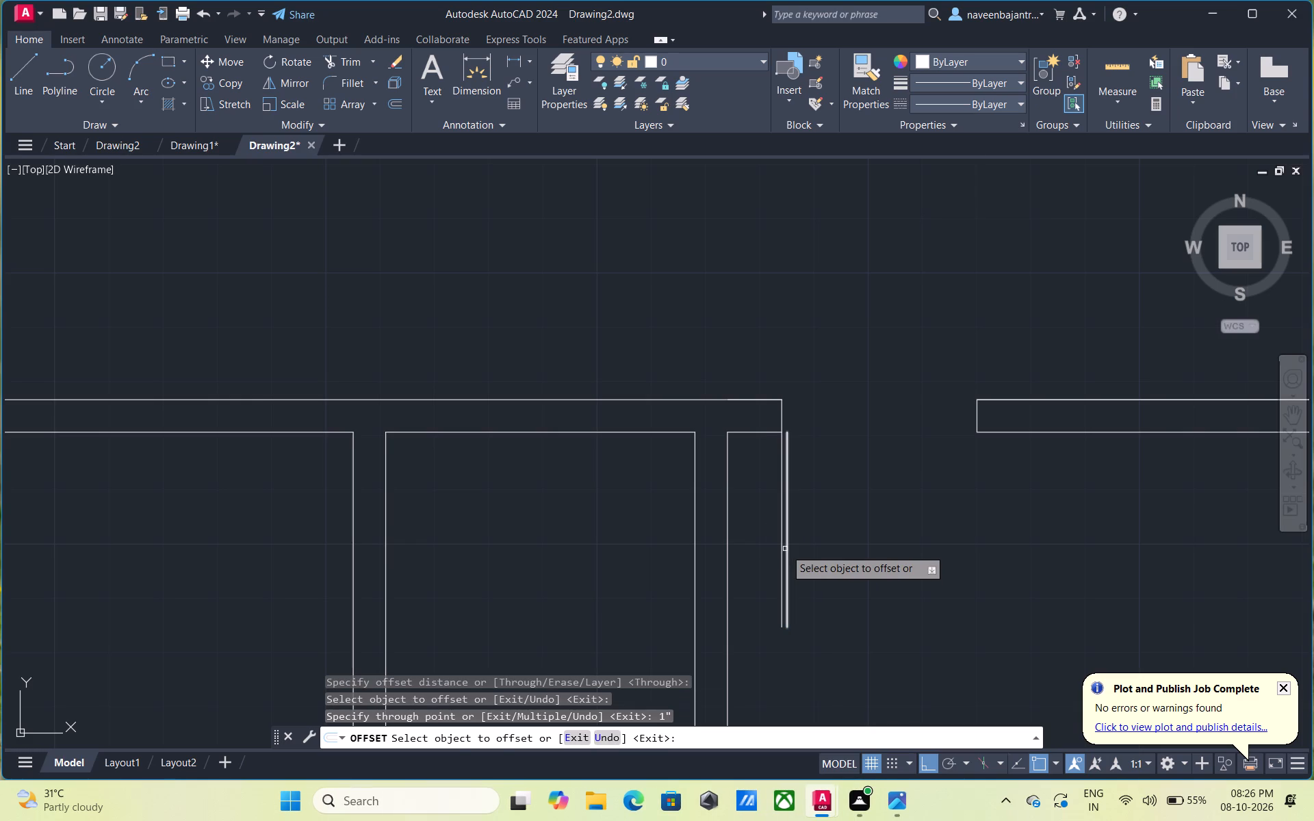
key(Escape)
Draw a 1" horizontal line closing the top of the door leaf between its two vertical lines.
scroll(789, 545, up, 2)
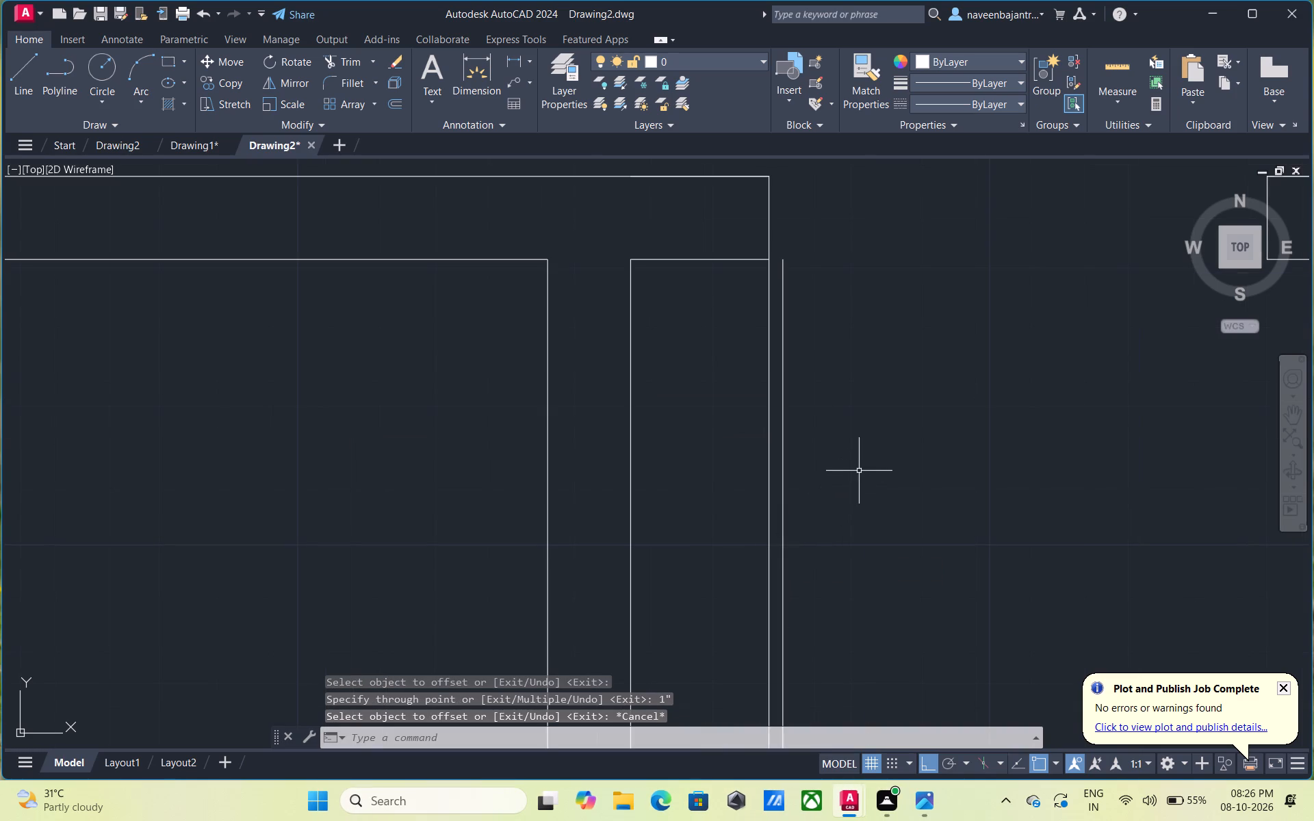
text(l)
key(space)
click(768, 262)
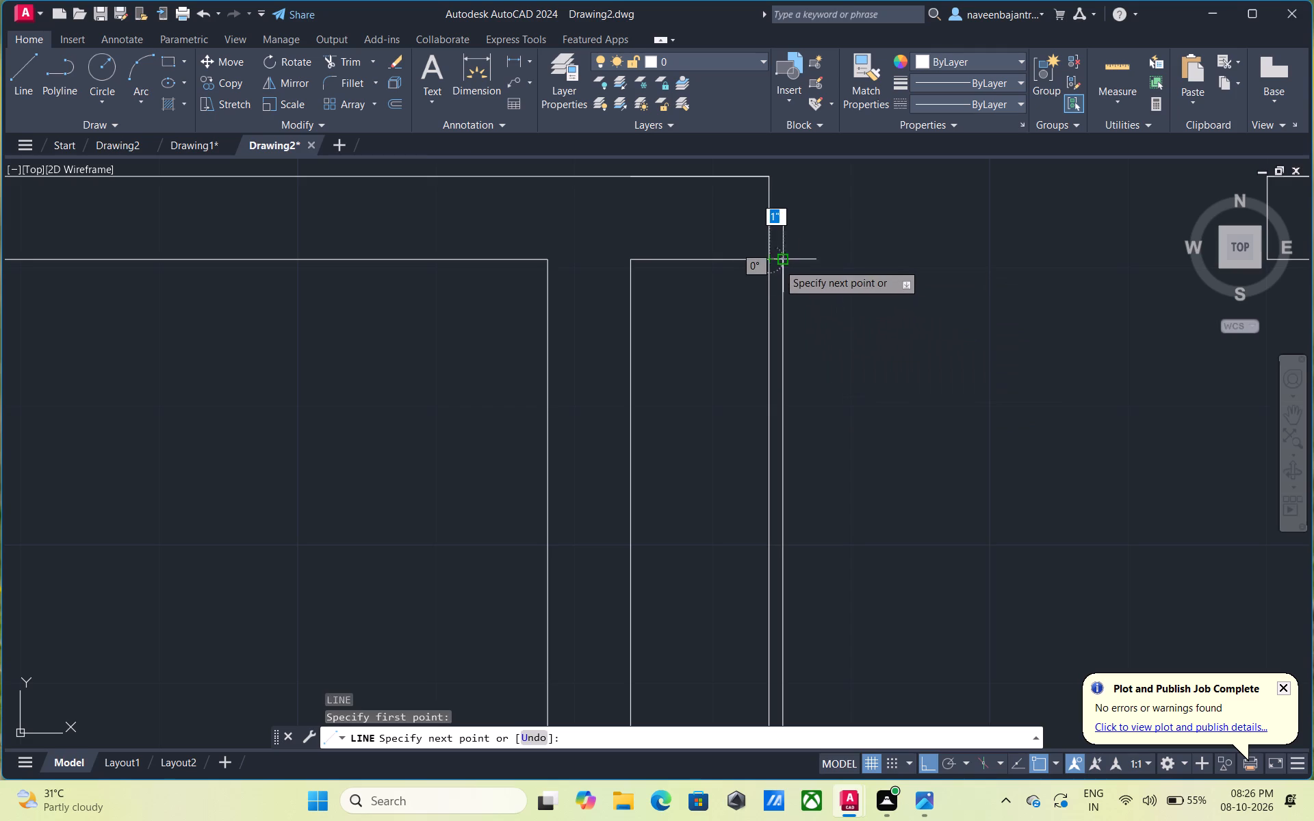
click(781, 265)
key(Escape)
Draw the door swing as a three-point arc from the leaf's bottom left end through the right jamb's lower end to its upper end.
scroll(837, 376, down, 2)
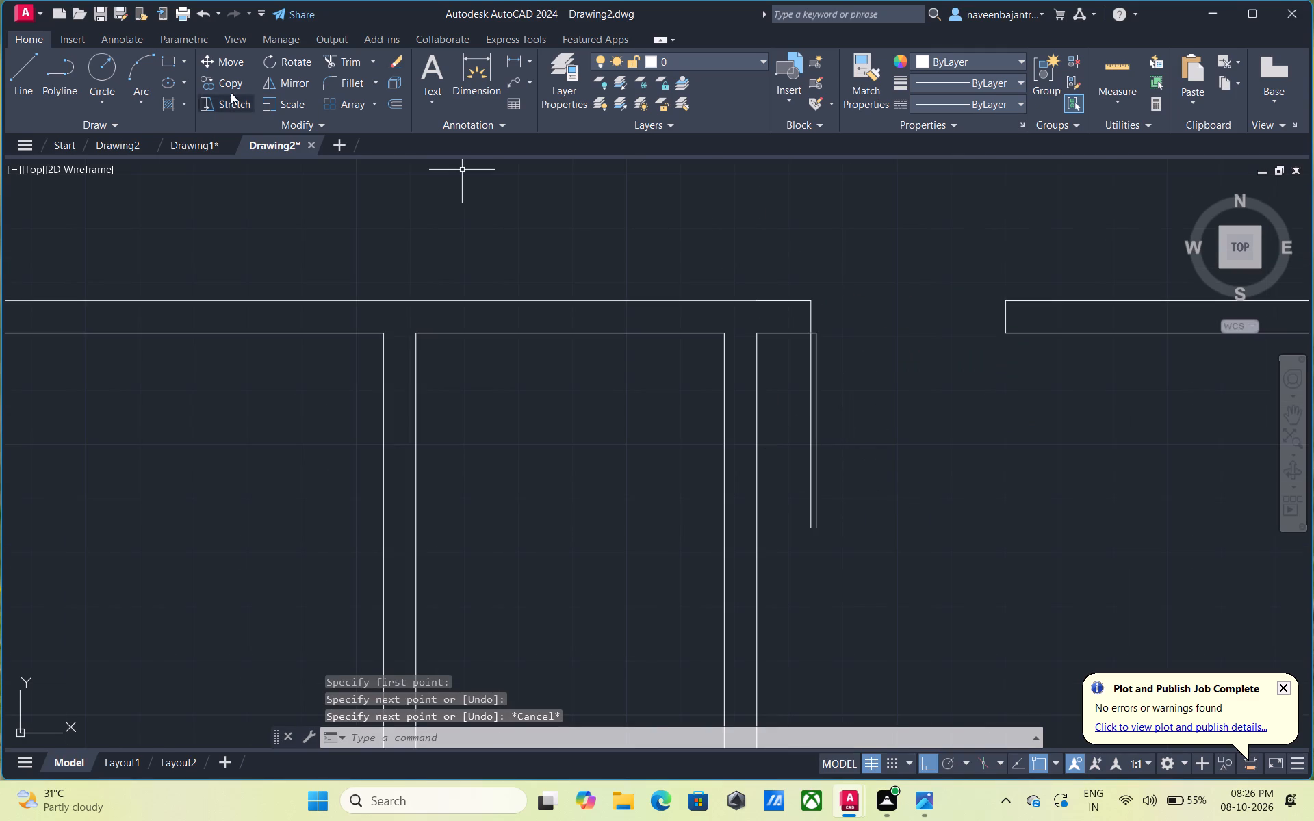
click(148, 69)
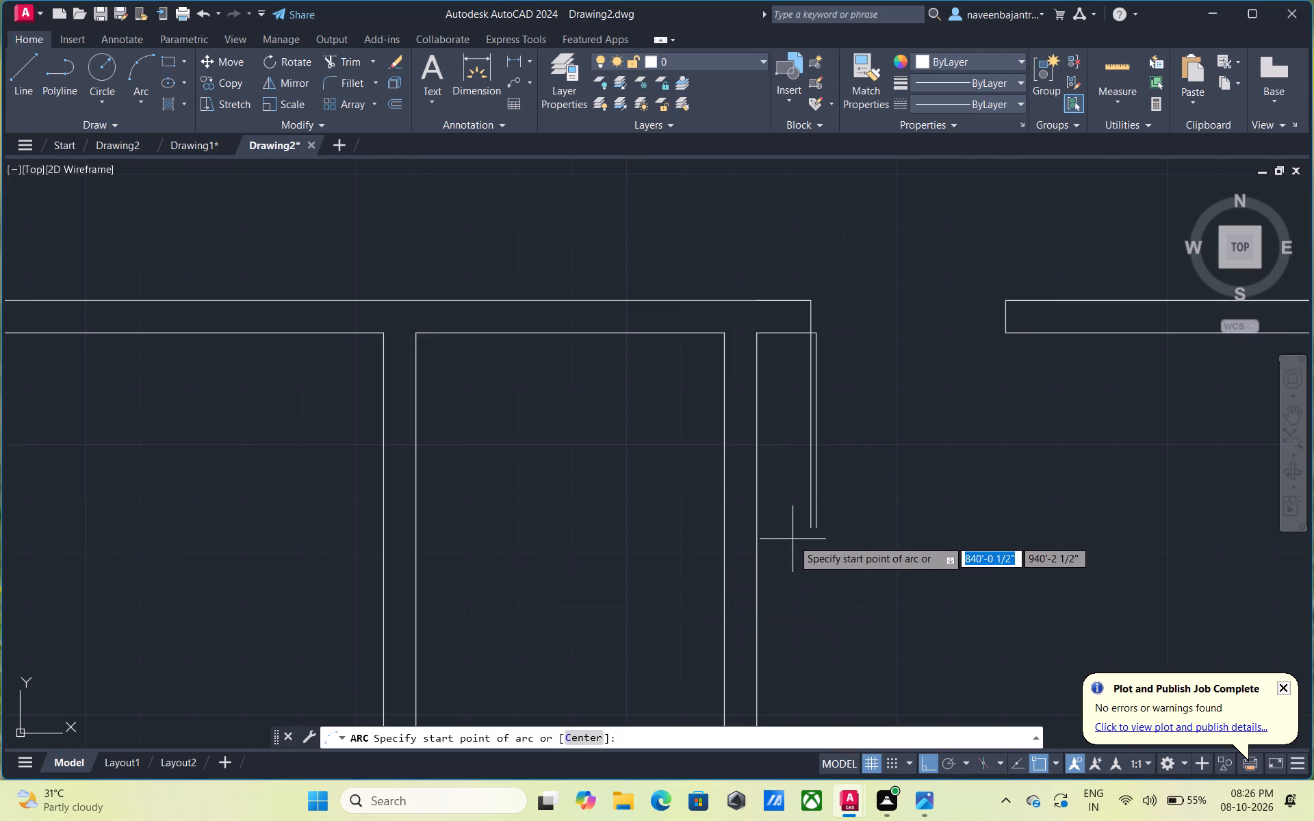
click(807, 530)
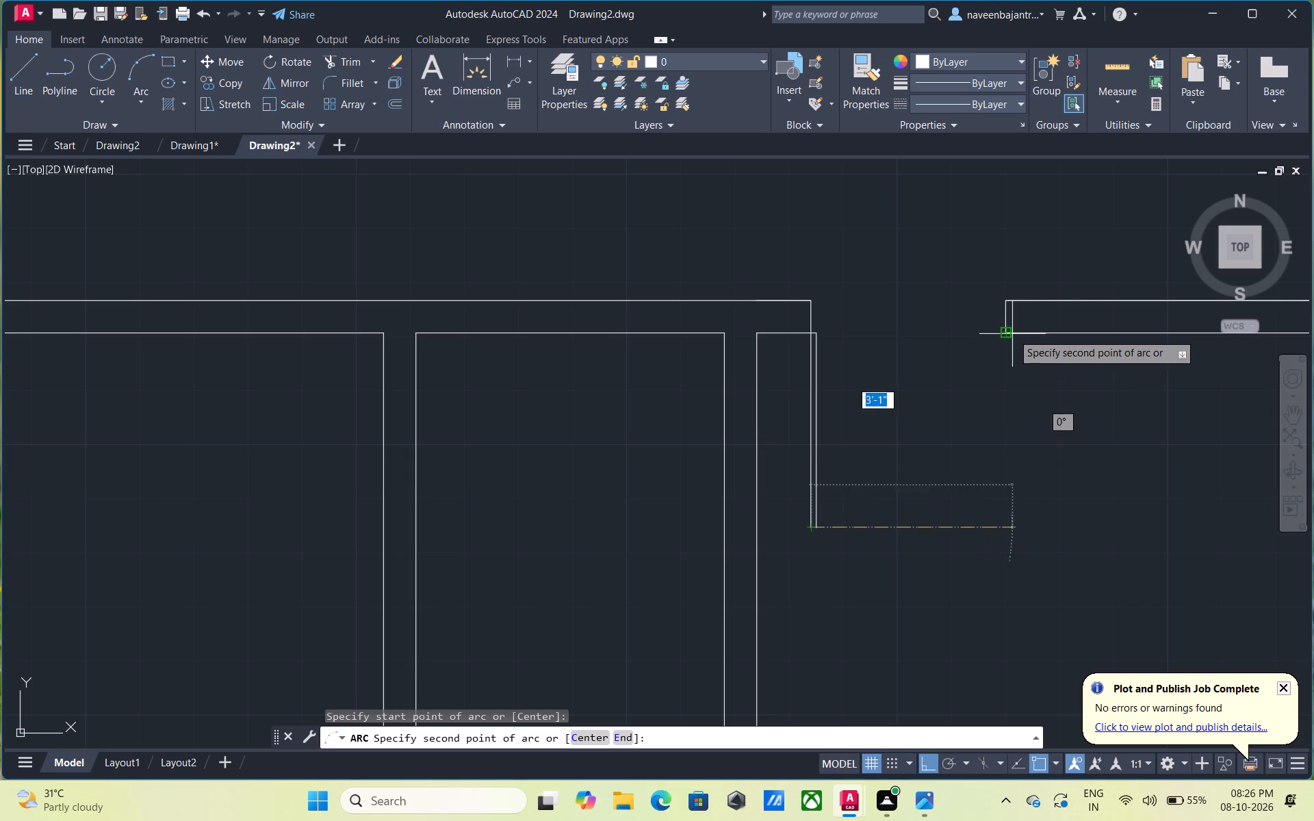
click(1001, 333)
click(1006, 300)
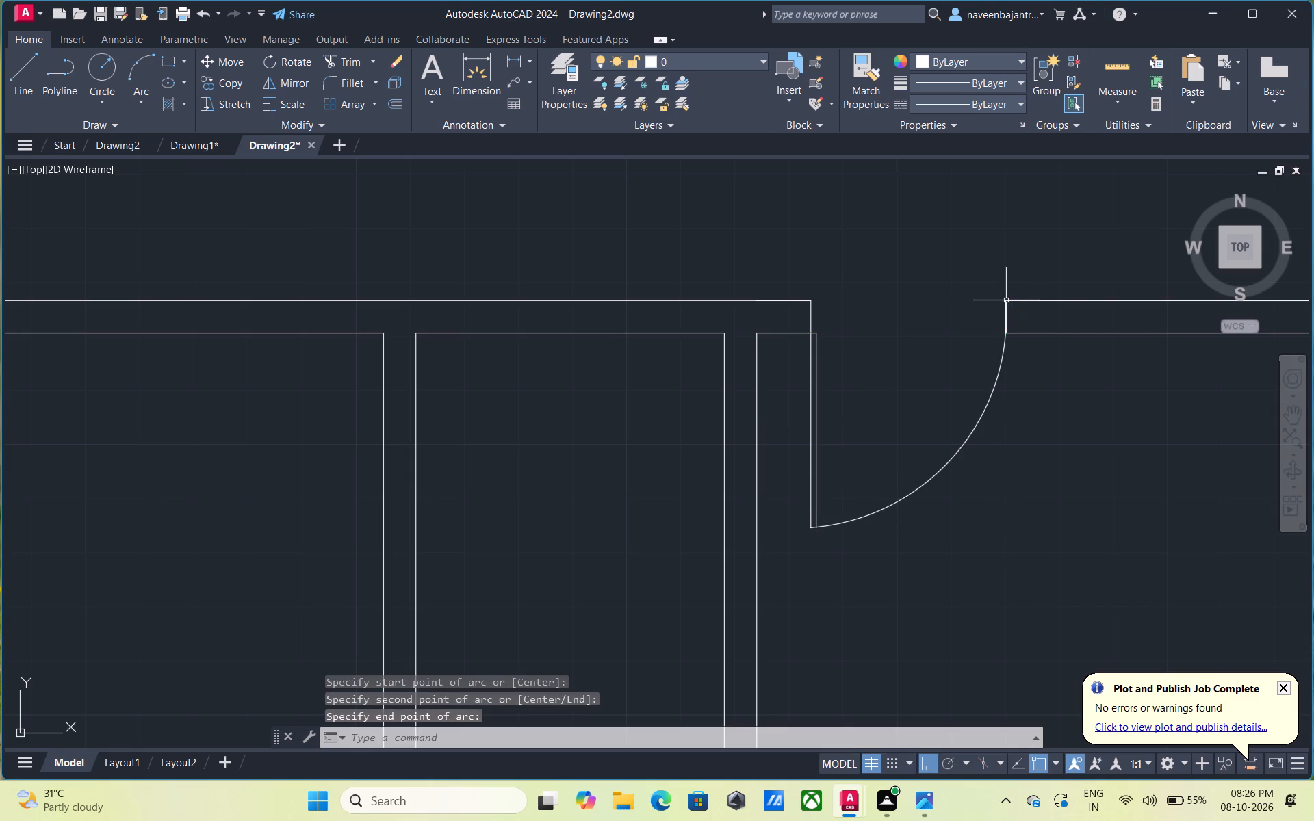
key(Escape)
Draw a vertical line just right of the two doorways, from above the upper partition down across the corridor and past the lower partition.
scroll(1008, 408, down, 1)
scroll(1044, 514, down, 1)
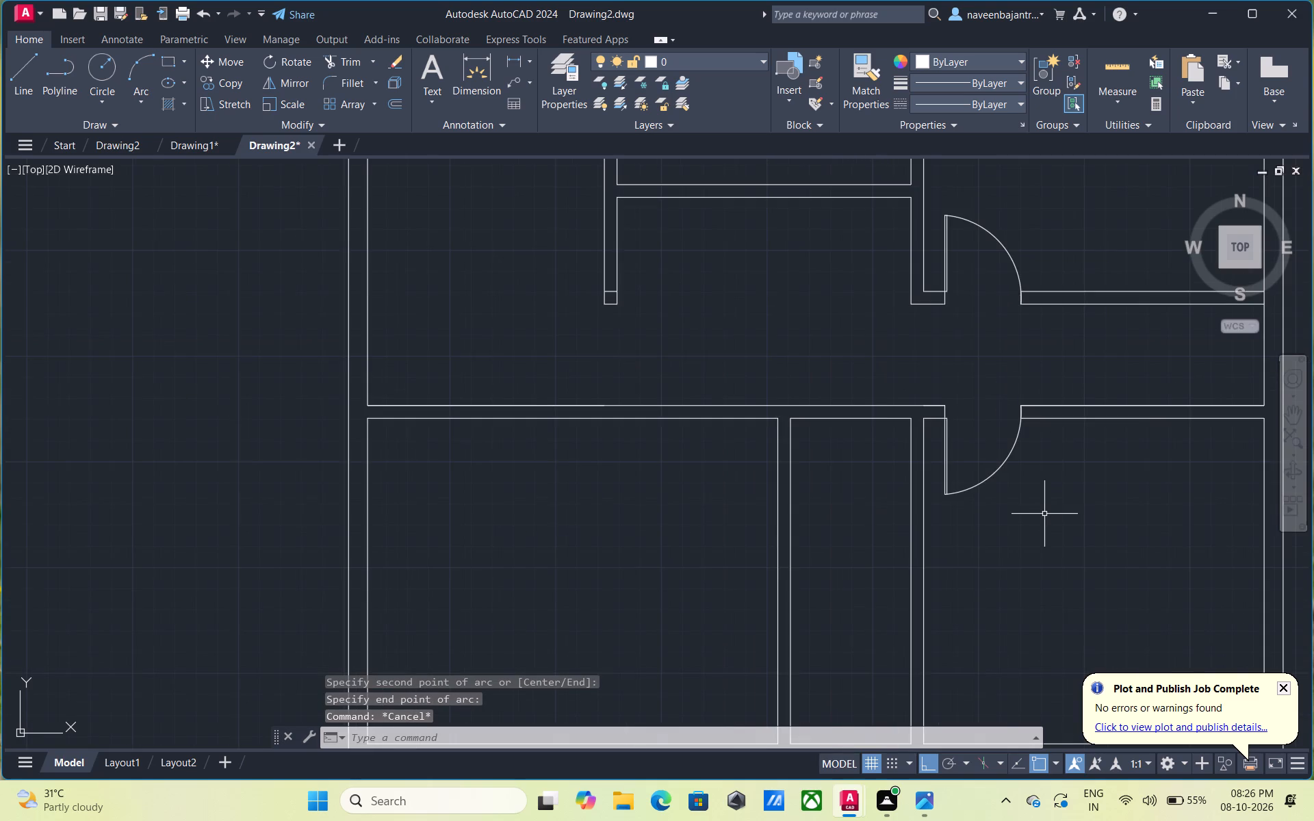
scroll(1045, 514, down, 1)
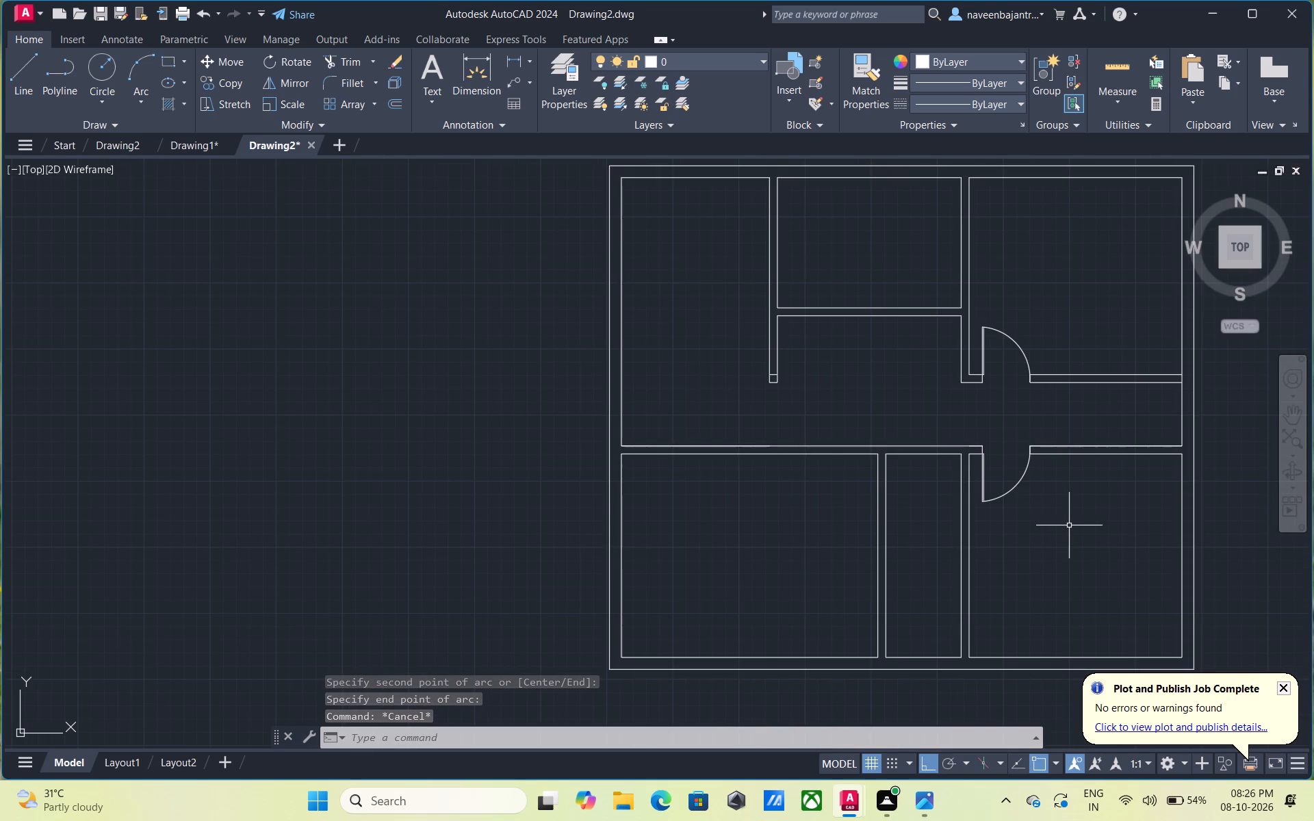
middle_drag(1069, 525, 1035, 525)
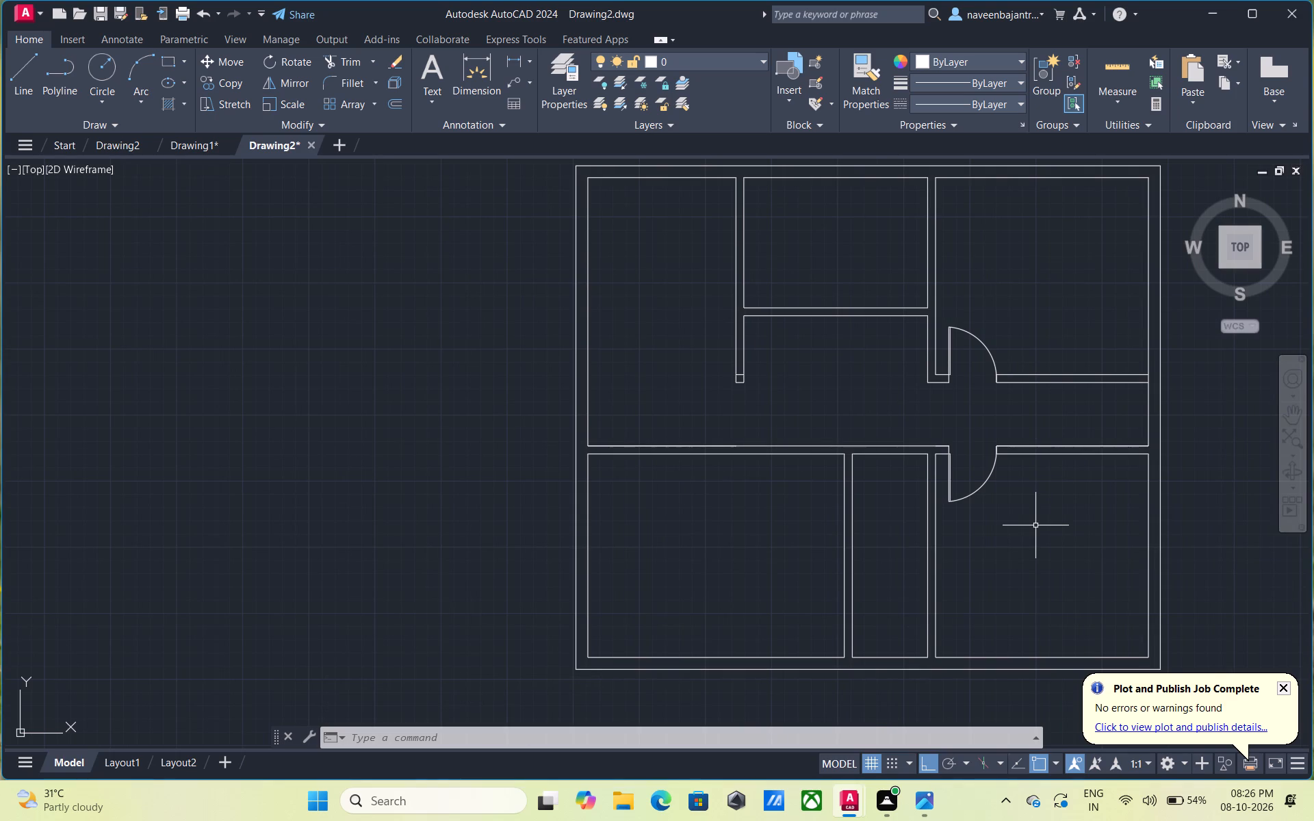
scroll(1035, 525, up, 1)
middle_drag(1038, 466, 1025, 514)
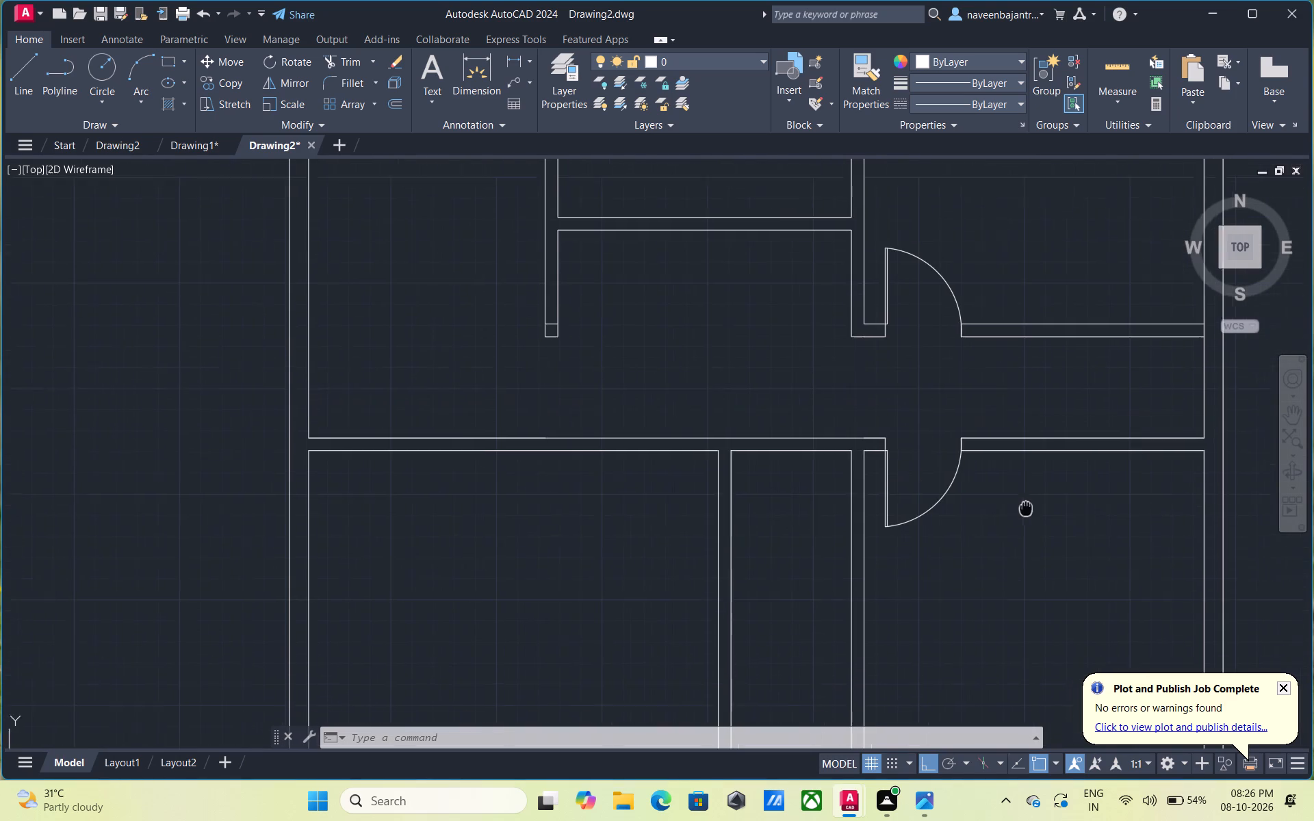
middle_drag(1025, 514, 1022, 521)
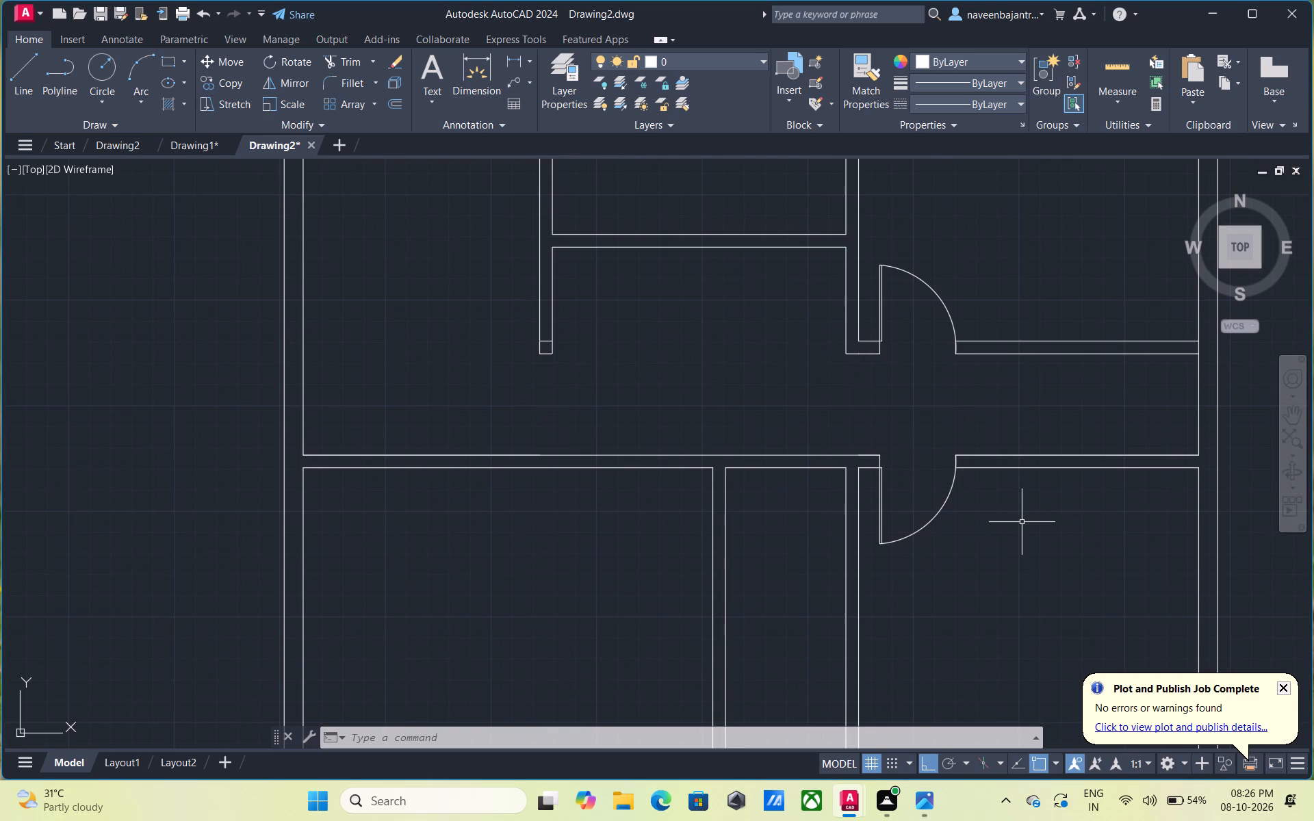
scroll(1022, 523, up, 1)
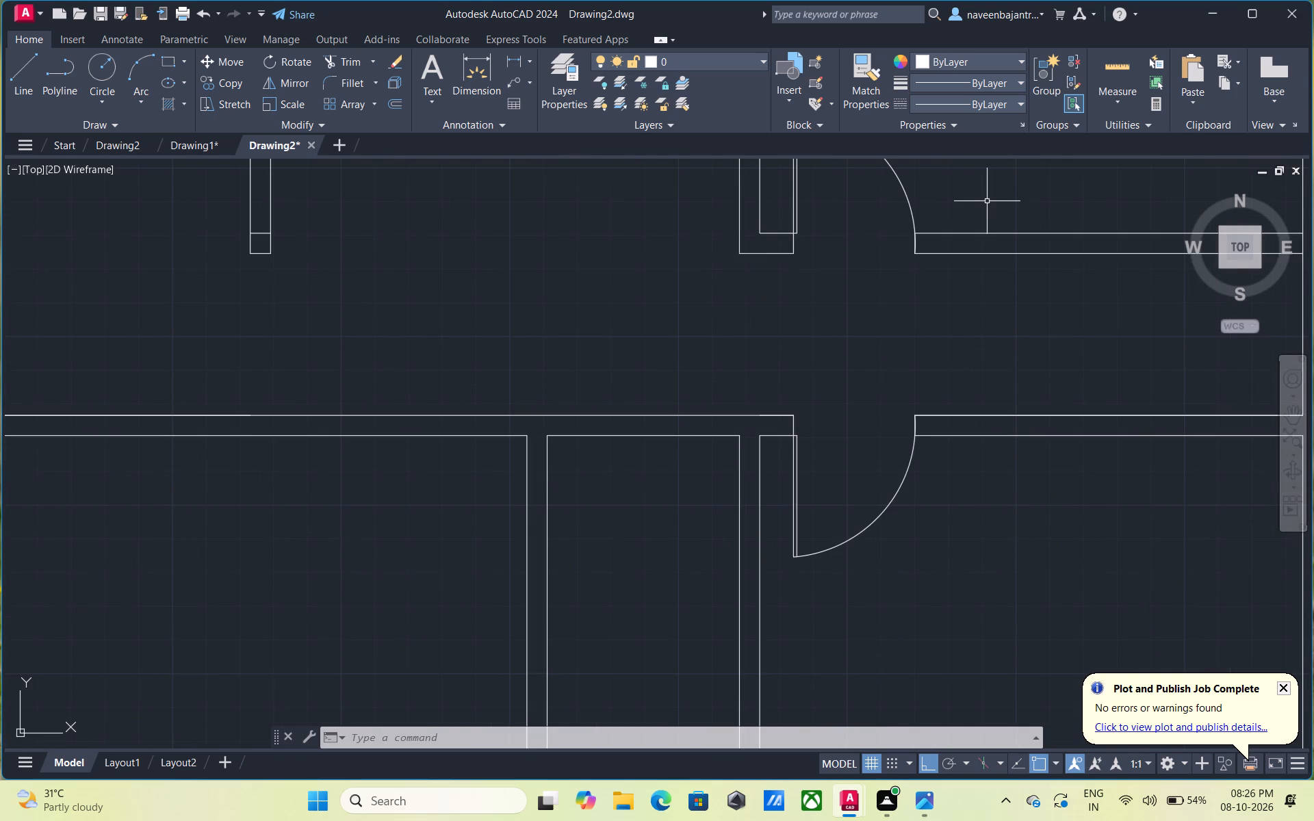
text(l)
key(space)
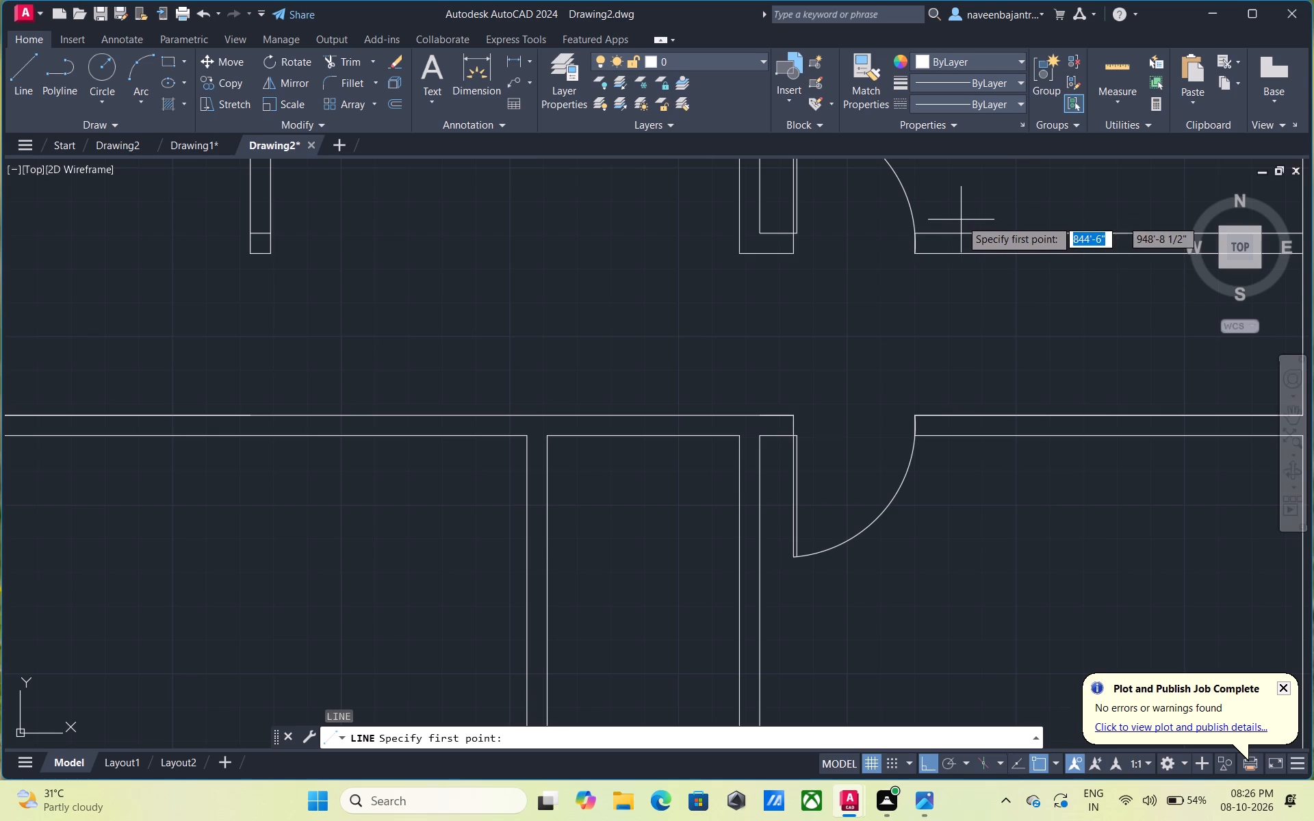
click(959, 220)
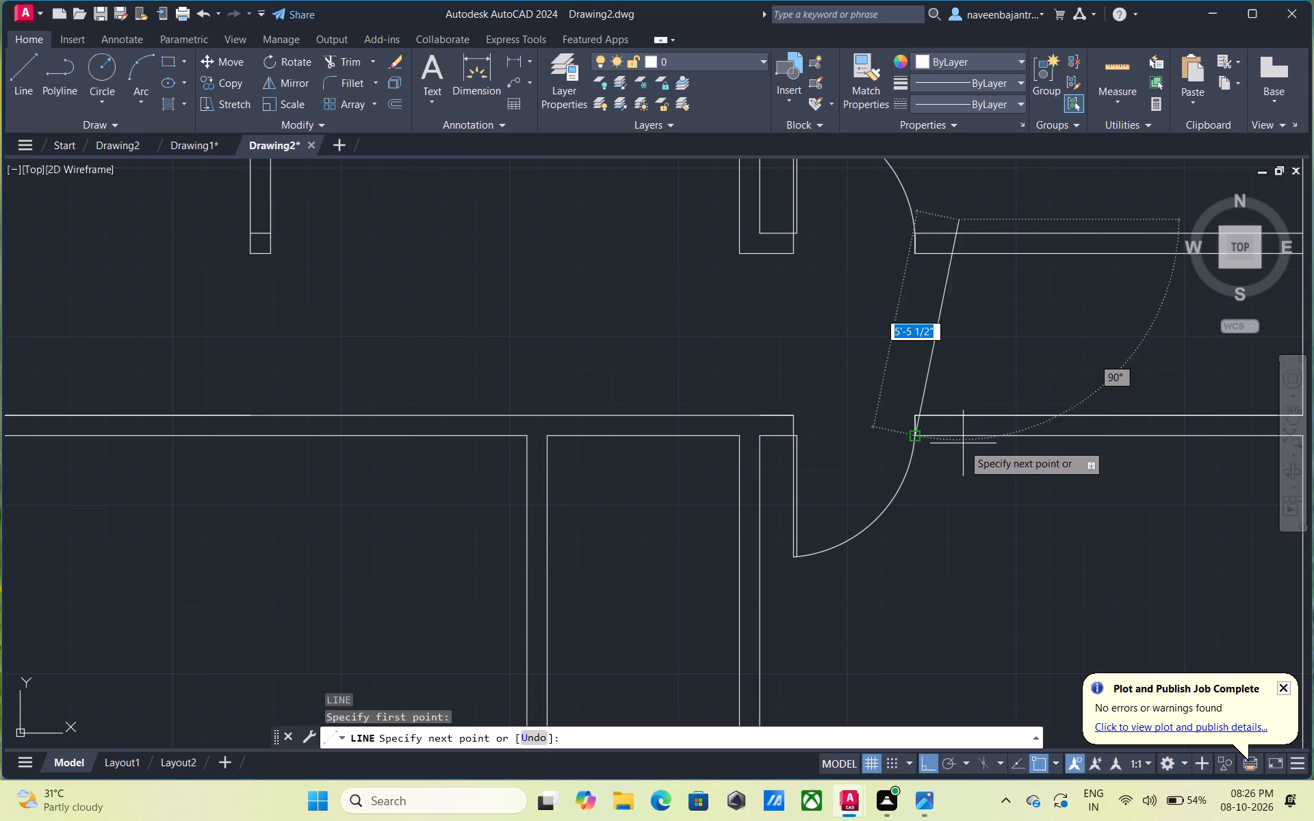
click(963, 458)
key(Escape)
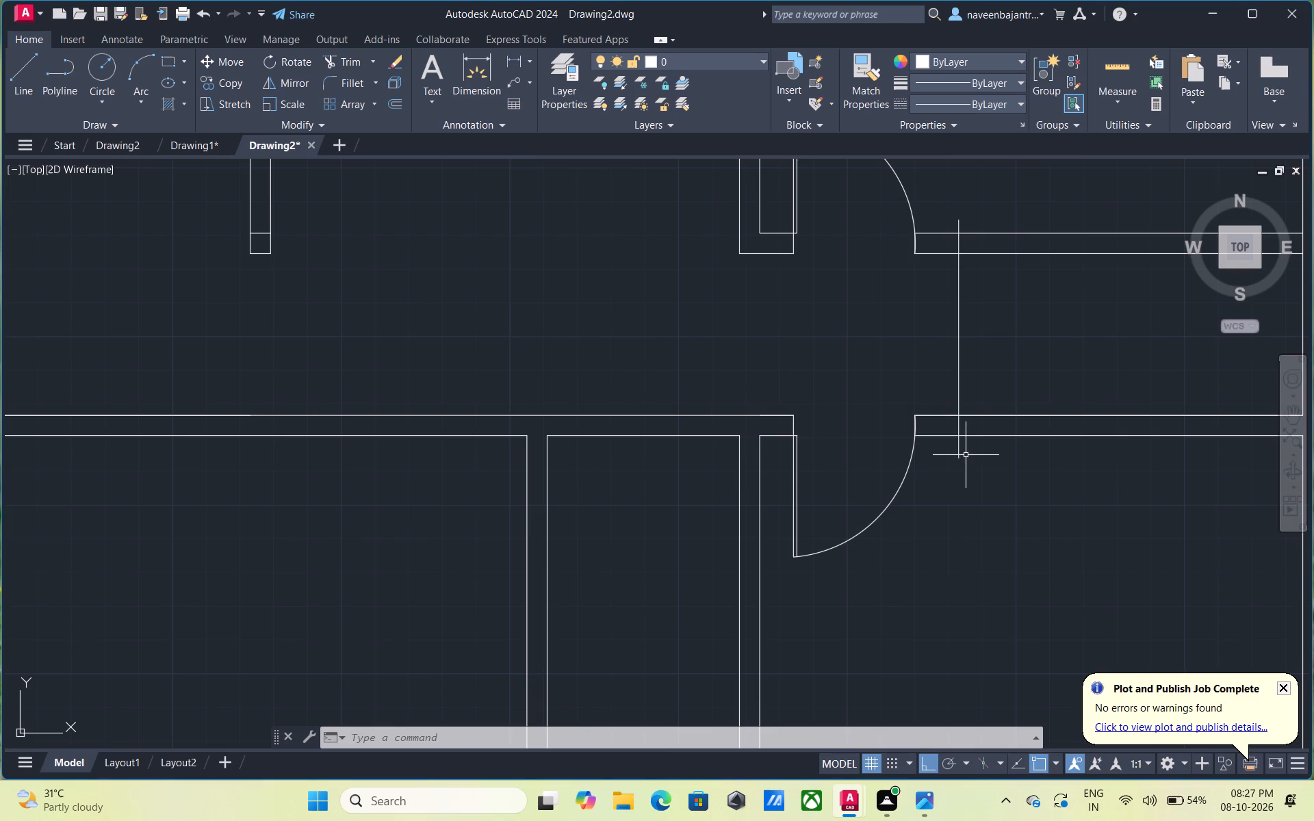
Offset the vertical line just right of the two doorways 3" to the right to form a thin wall.
text(o)
key(space)
key(space)
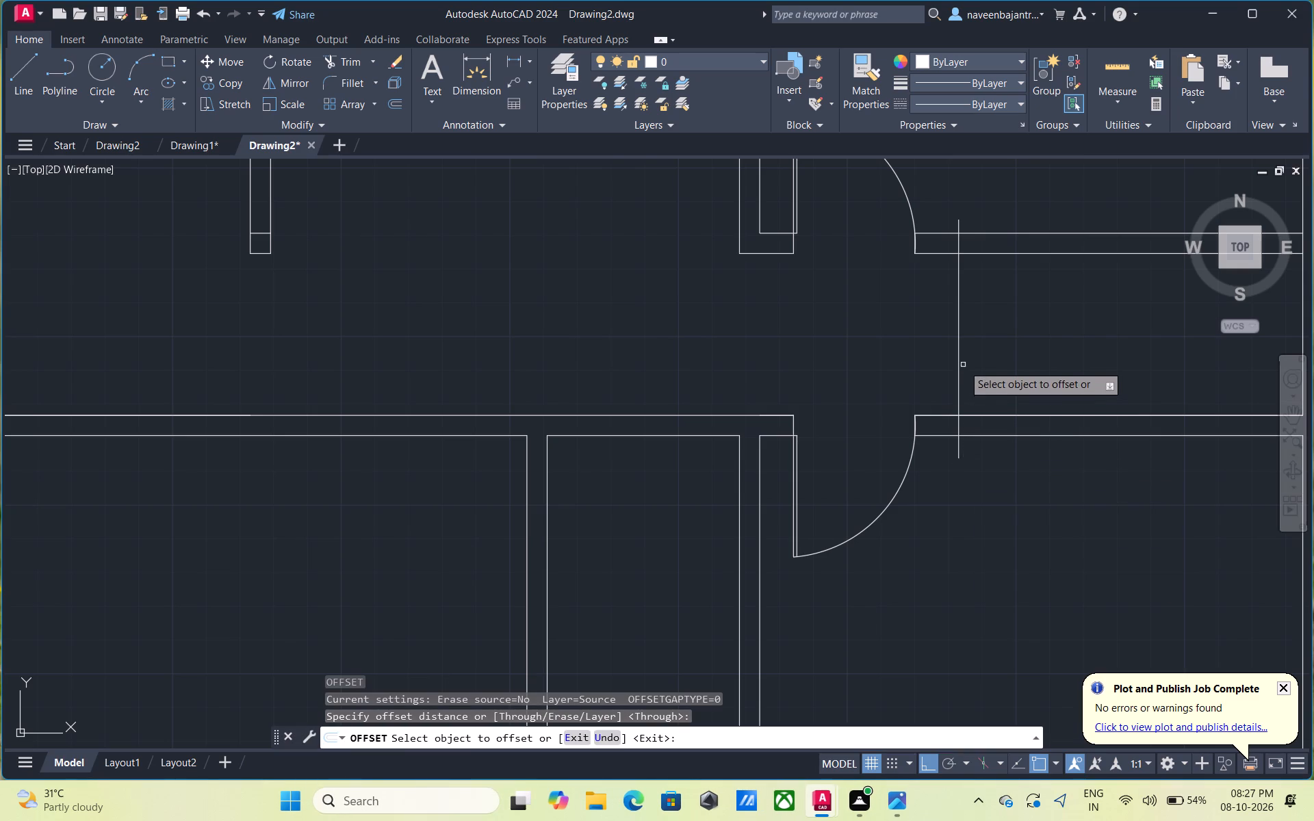
click(961, 360)
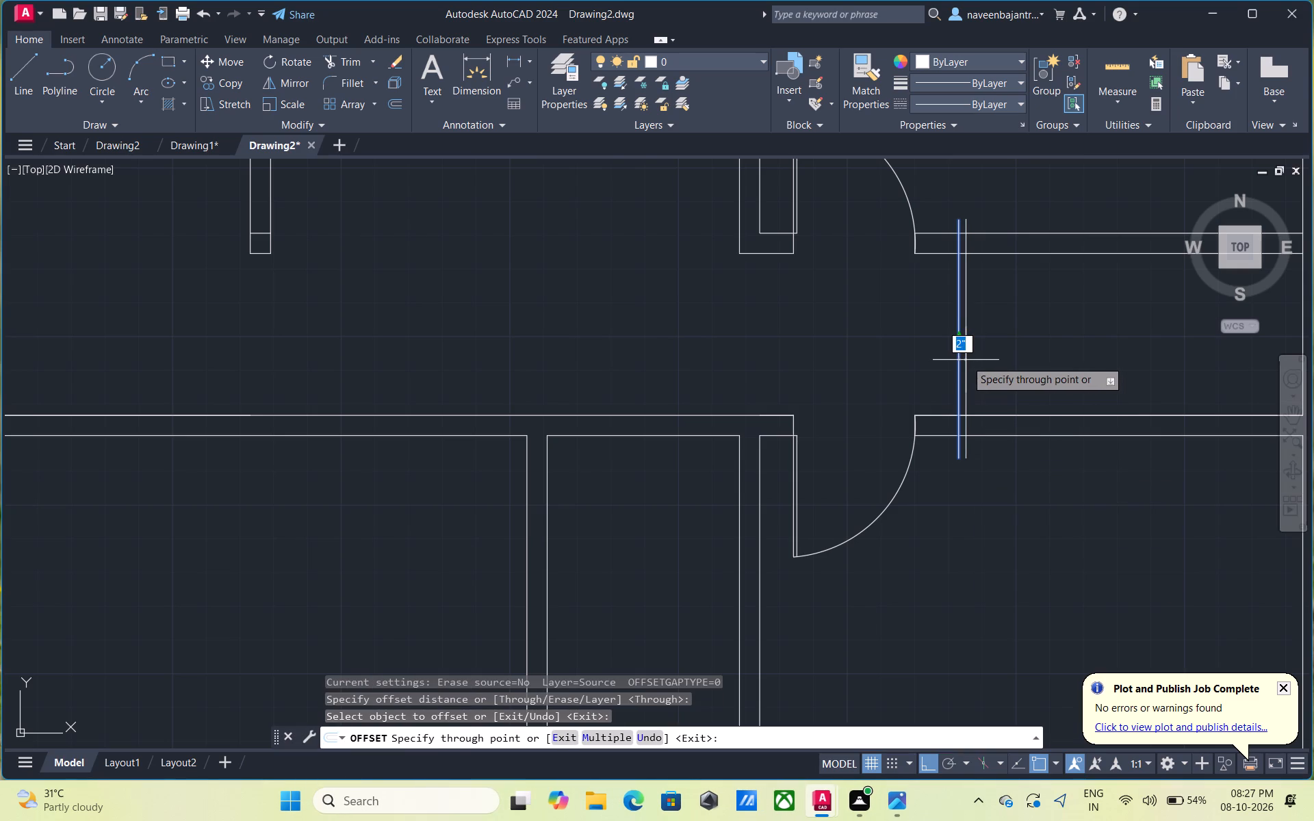
key(3)
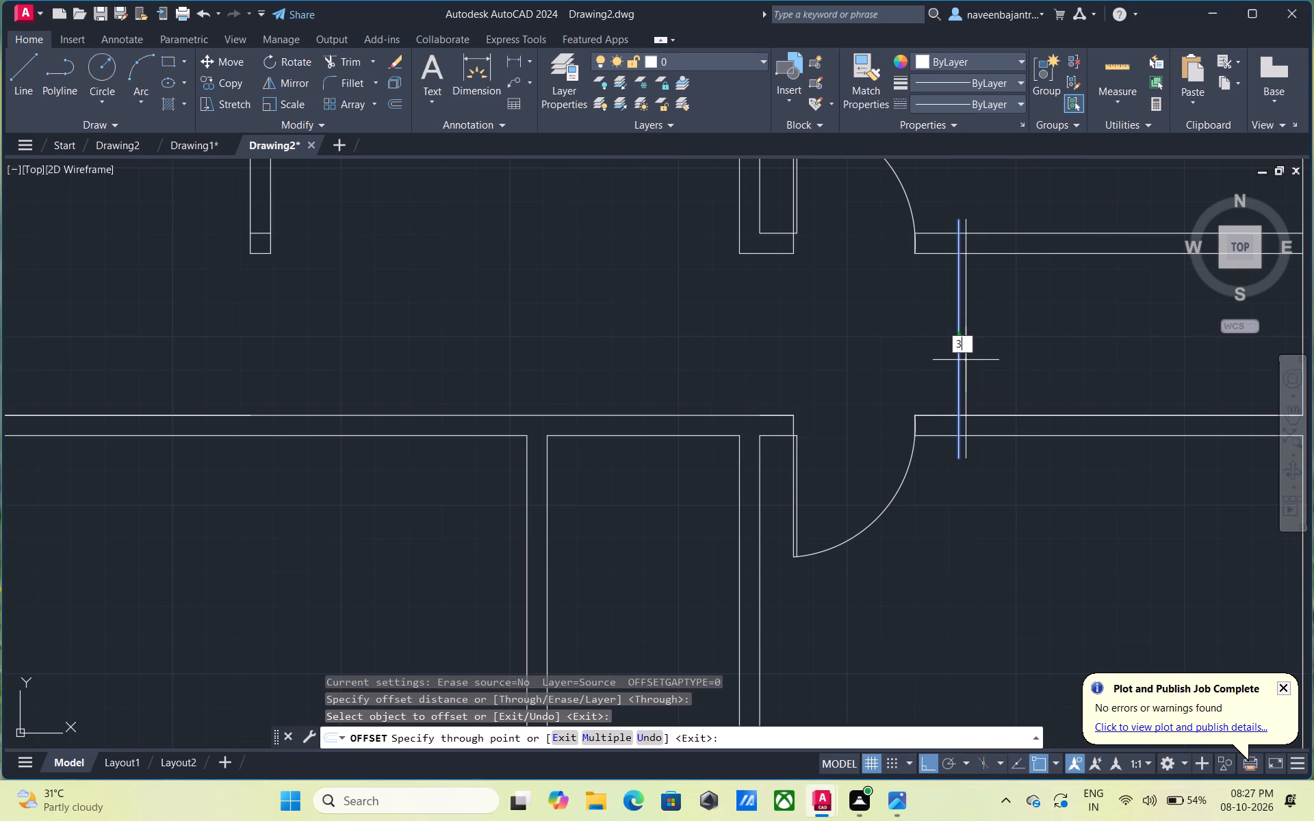
key(shift+quotedbl)
key(Return)
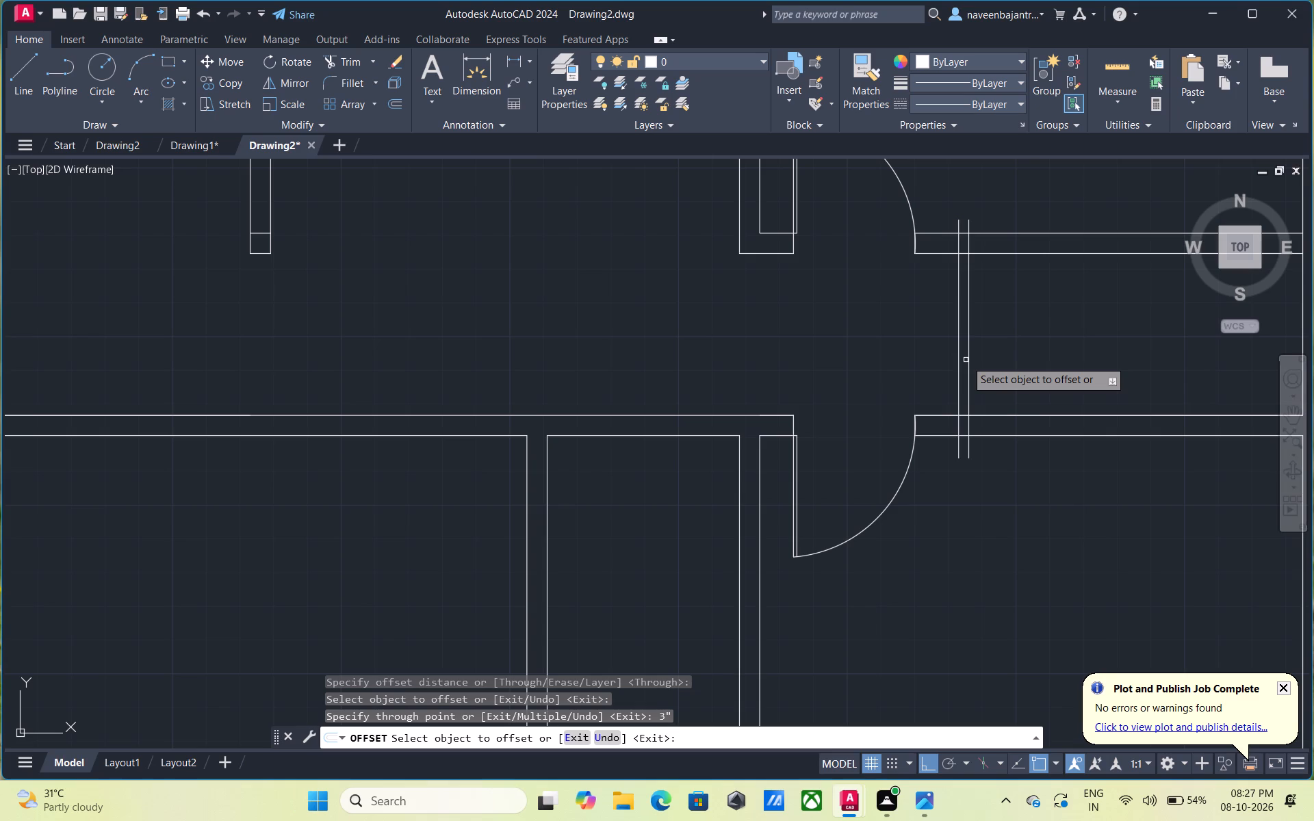
key(Escape)
Trim both wall lines back to the upper partition's lower face and remove the face segment between them.
text(tr)
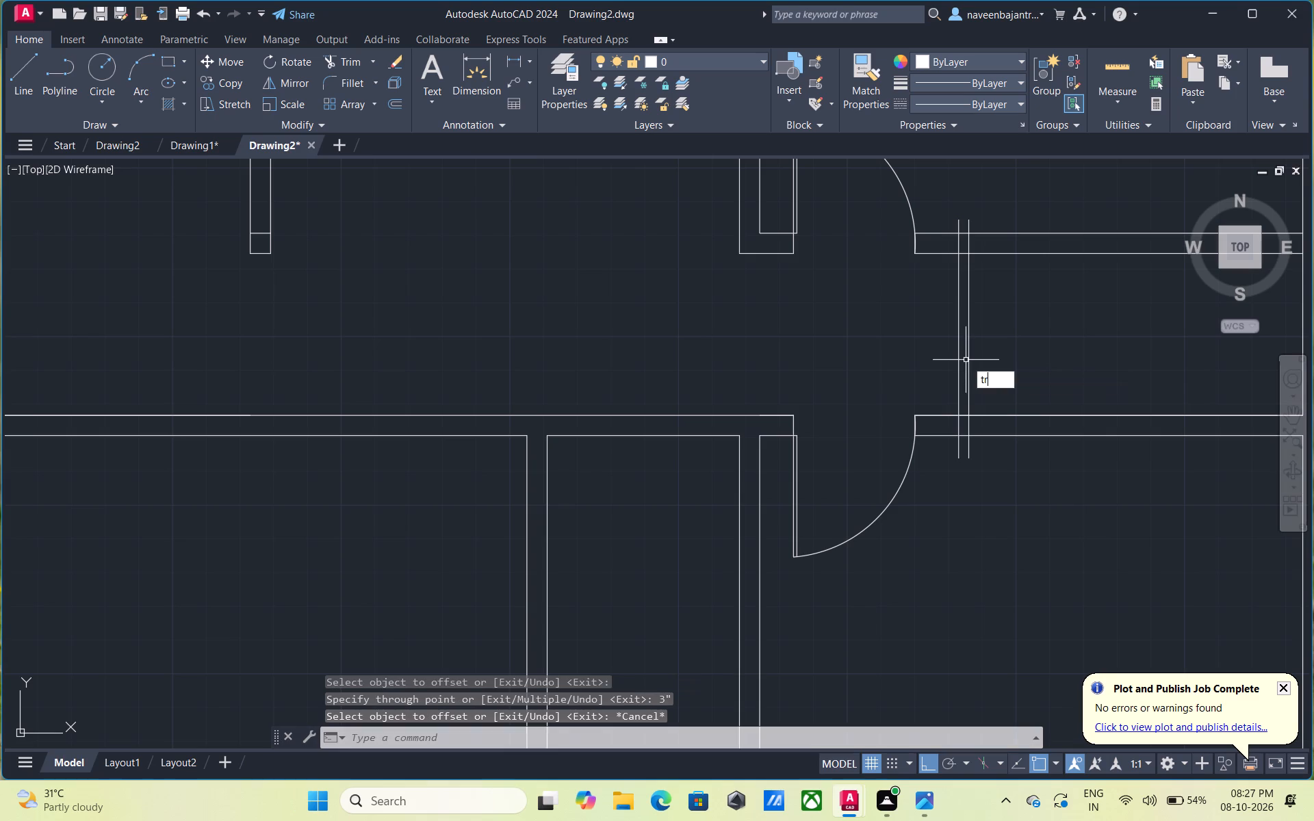
key(space)
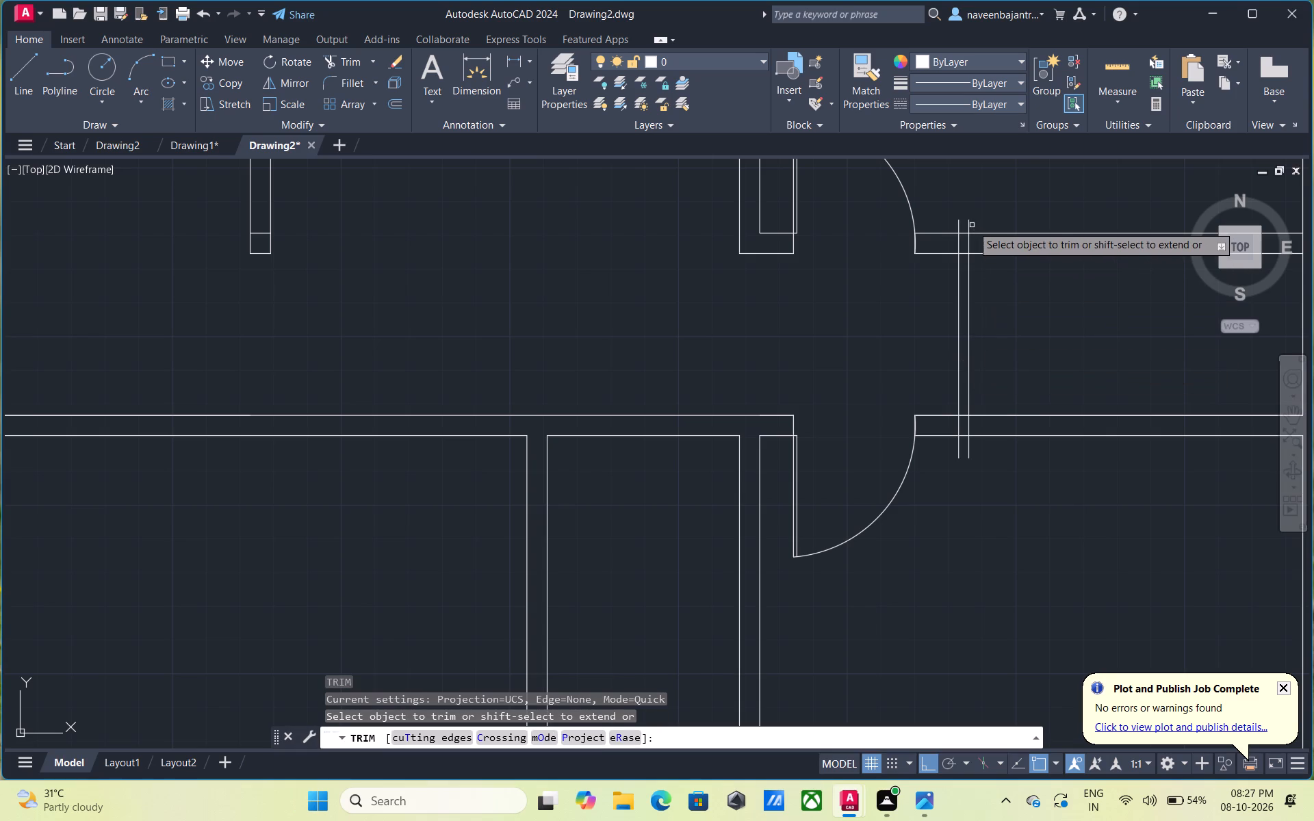
click(968, 225)
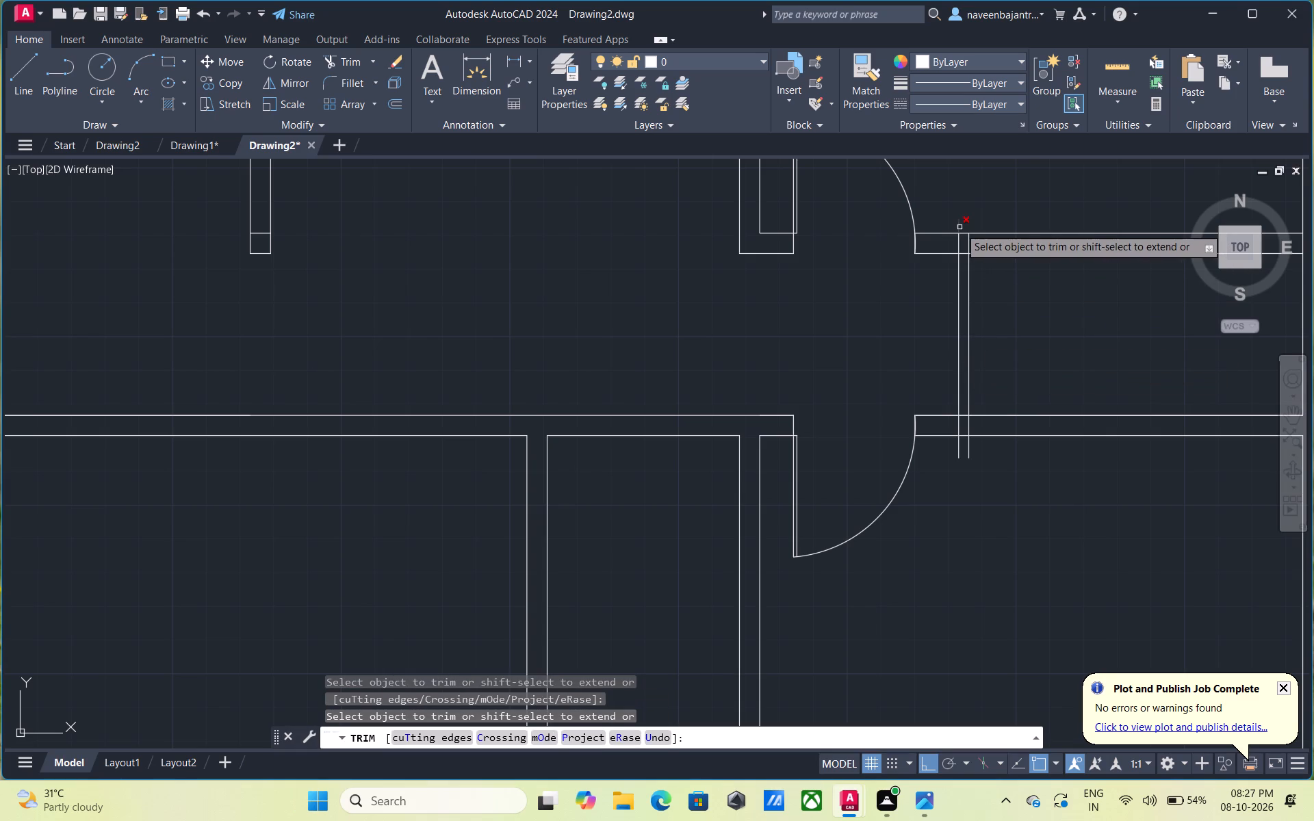
click(959, 227)
click(959, 244)
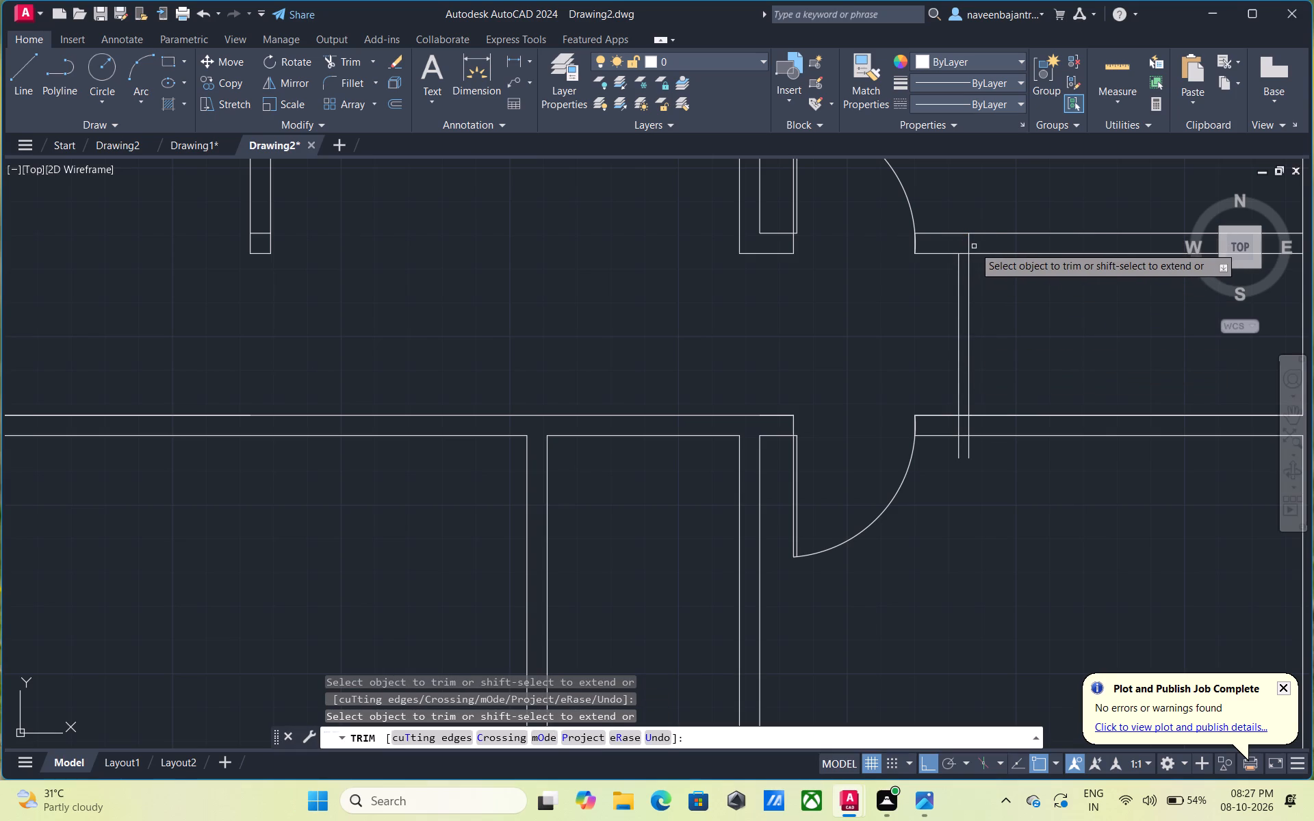
click(968, 246)
scroll(967, 265, up, 1)
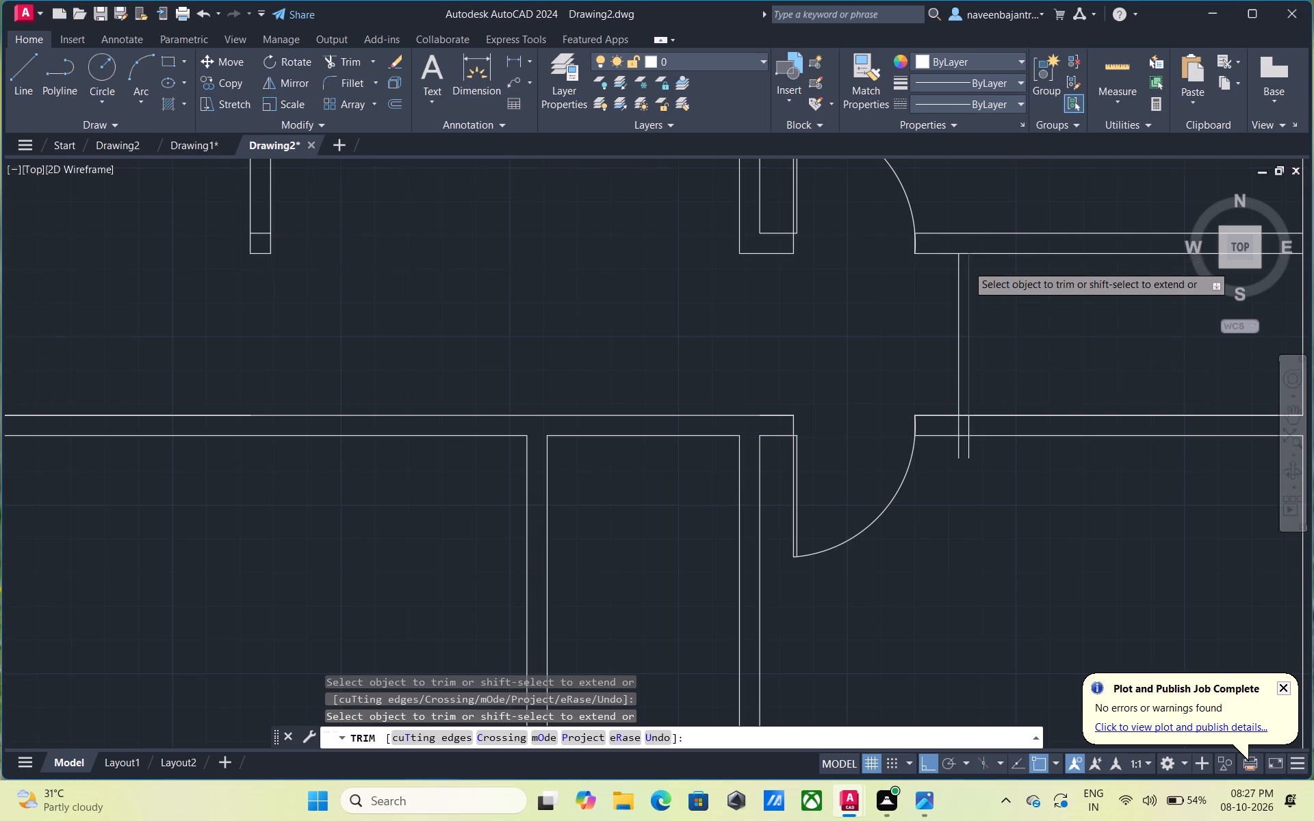
scroll(967, 265, up, 1)
click(958, 237)
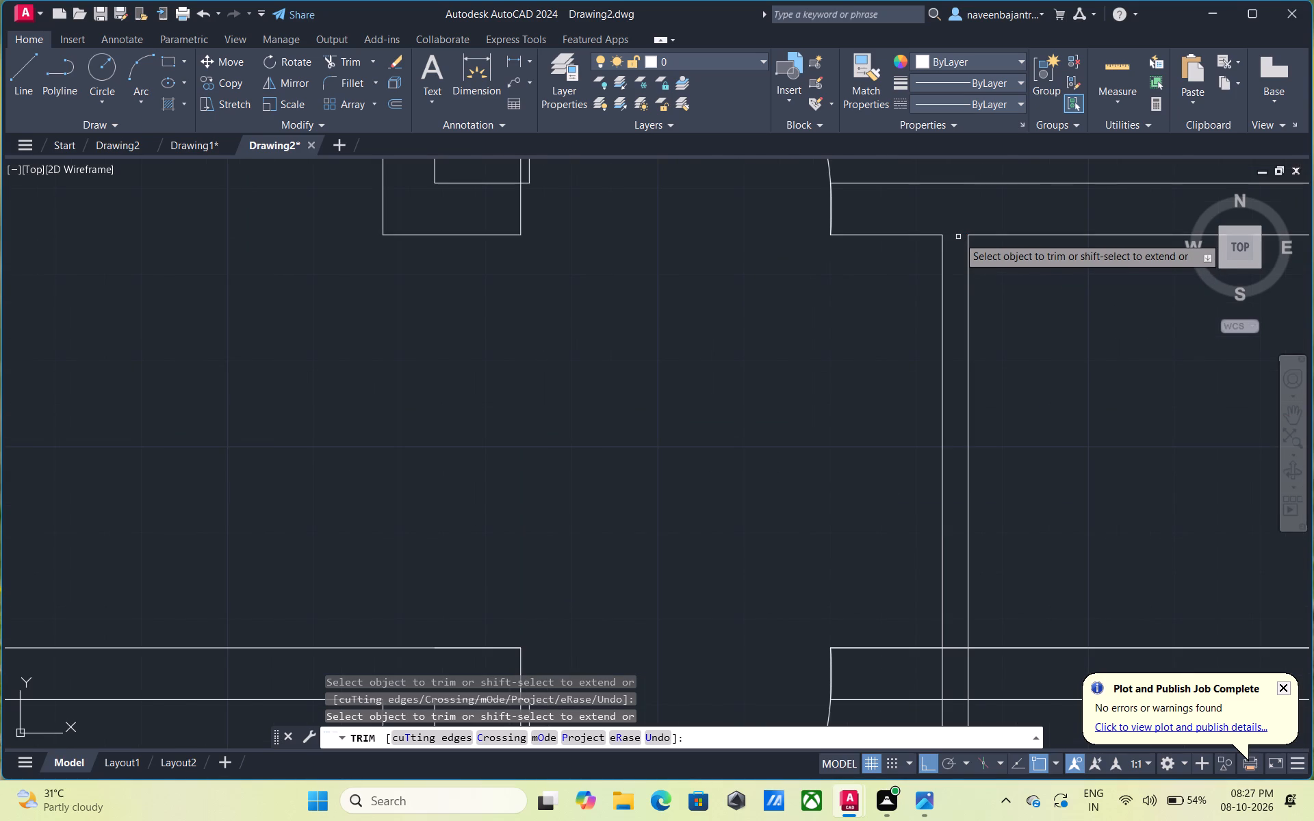
Trim both wall lines back to the lower partition's upper face and remove the face segment between them.
scroll(956, 252, down, 2)
scroll(944, 443, up, 1)
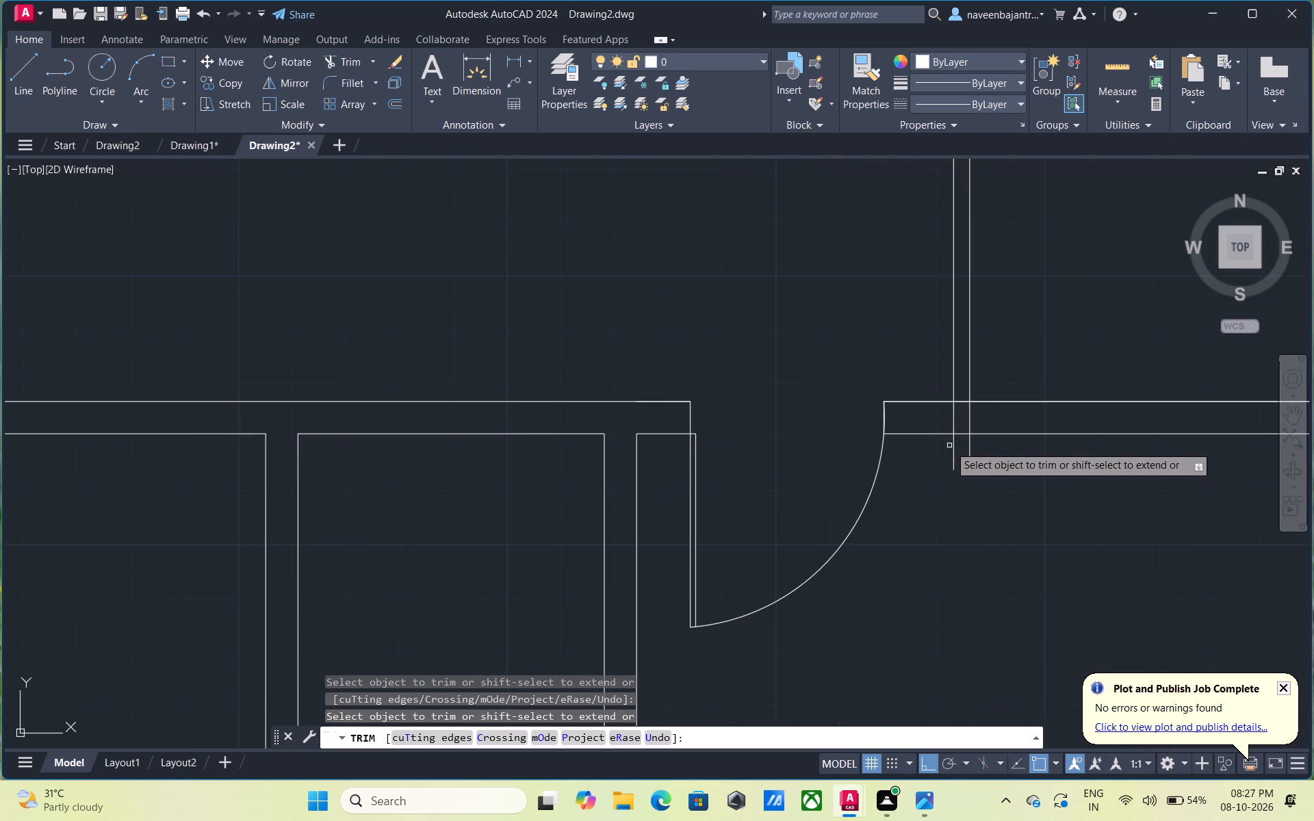
click(955, 448)
click(971, 449)
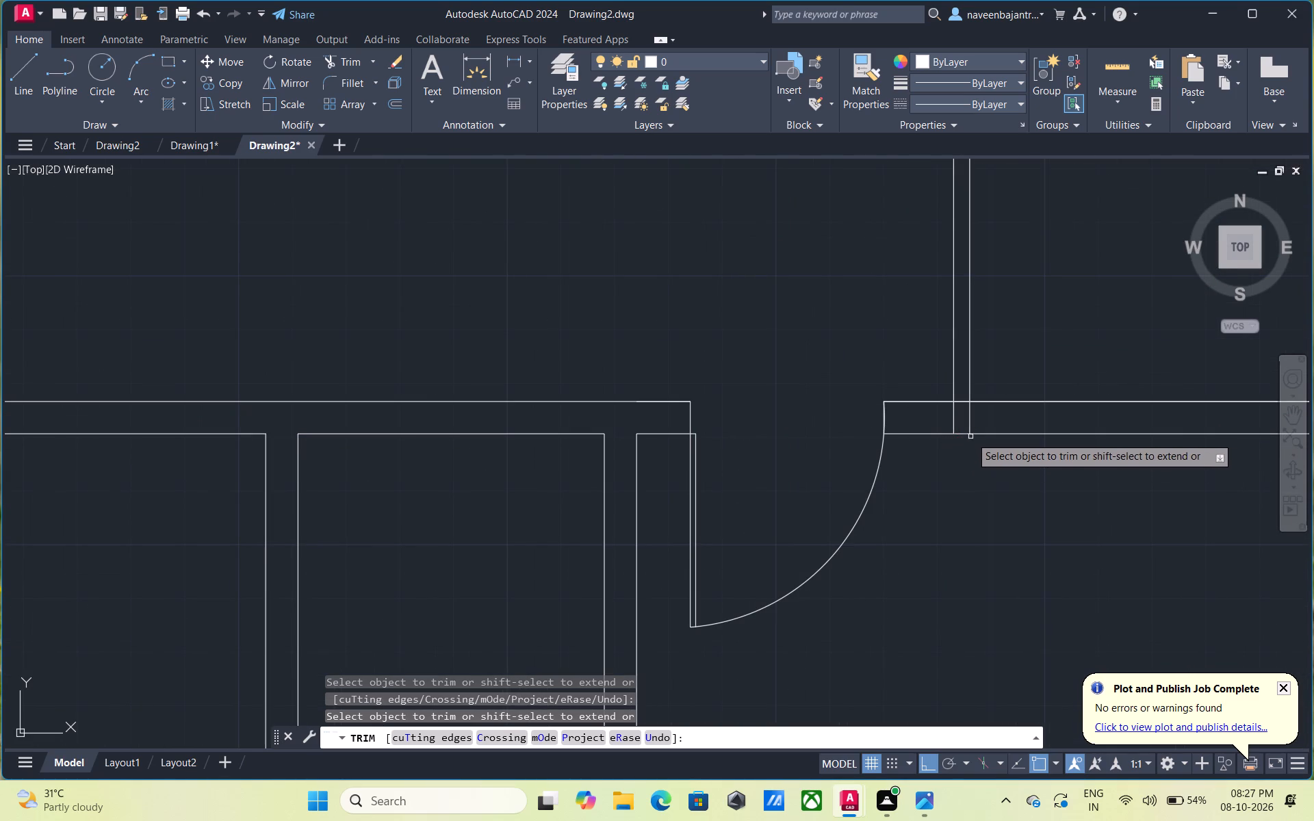
click(970, 424)
click(953, 421)
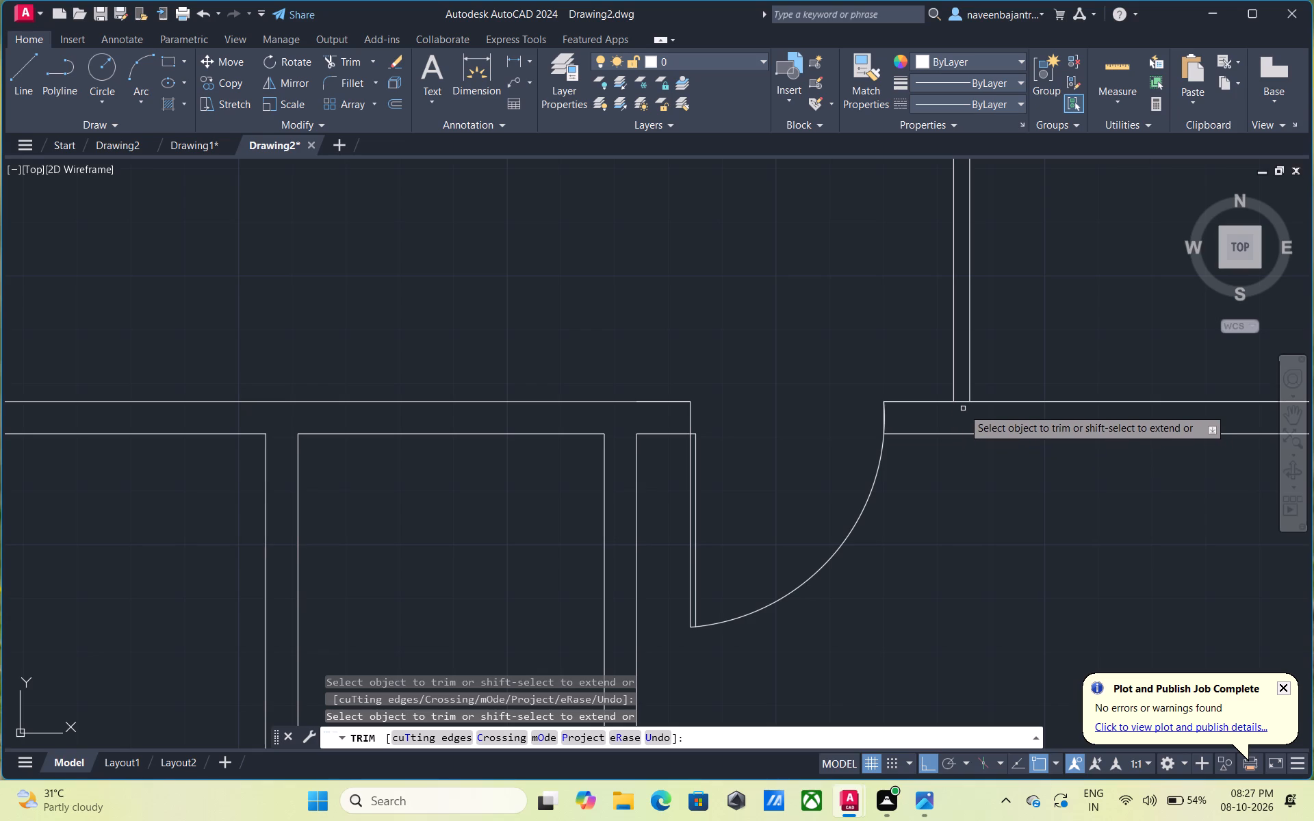
click(963, 403)
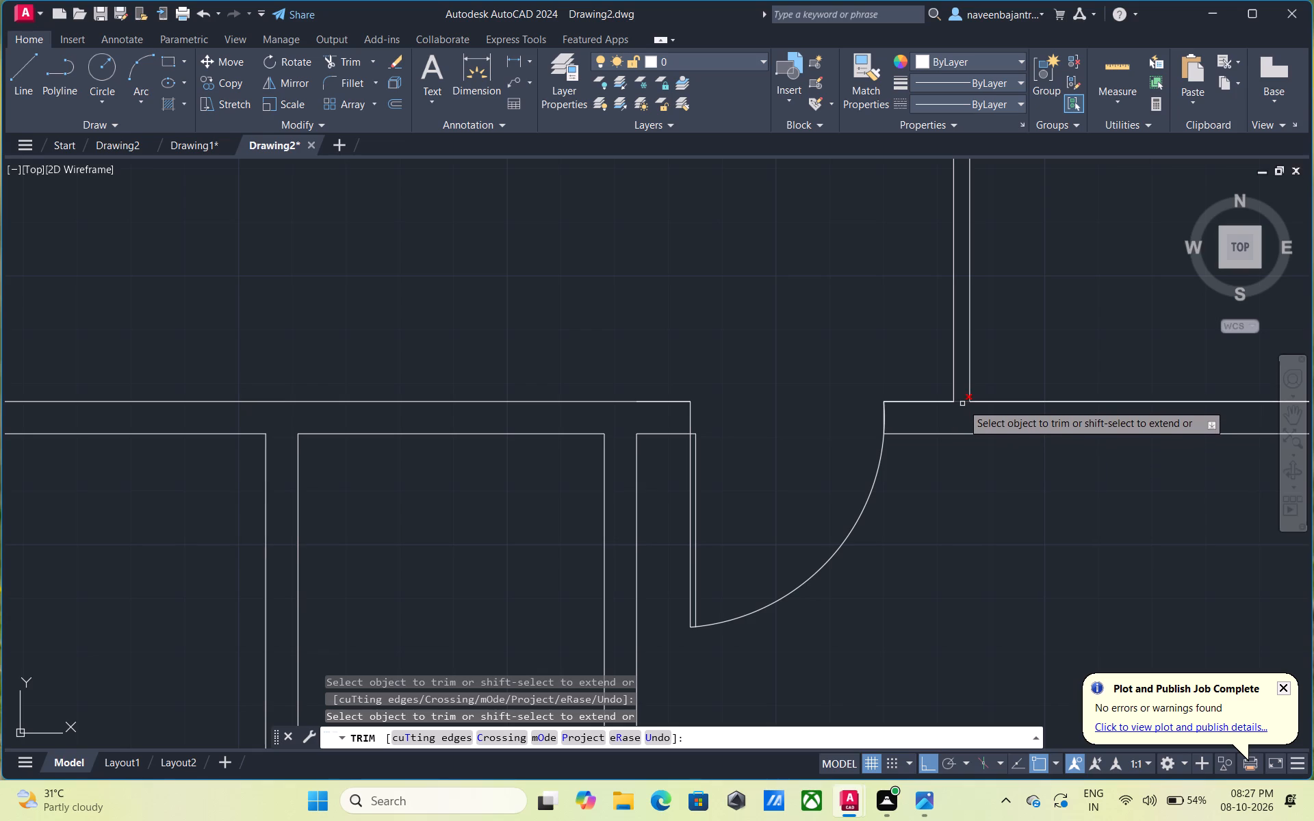
click(962, 404)
scroll(962, 409, down, 2)
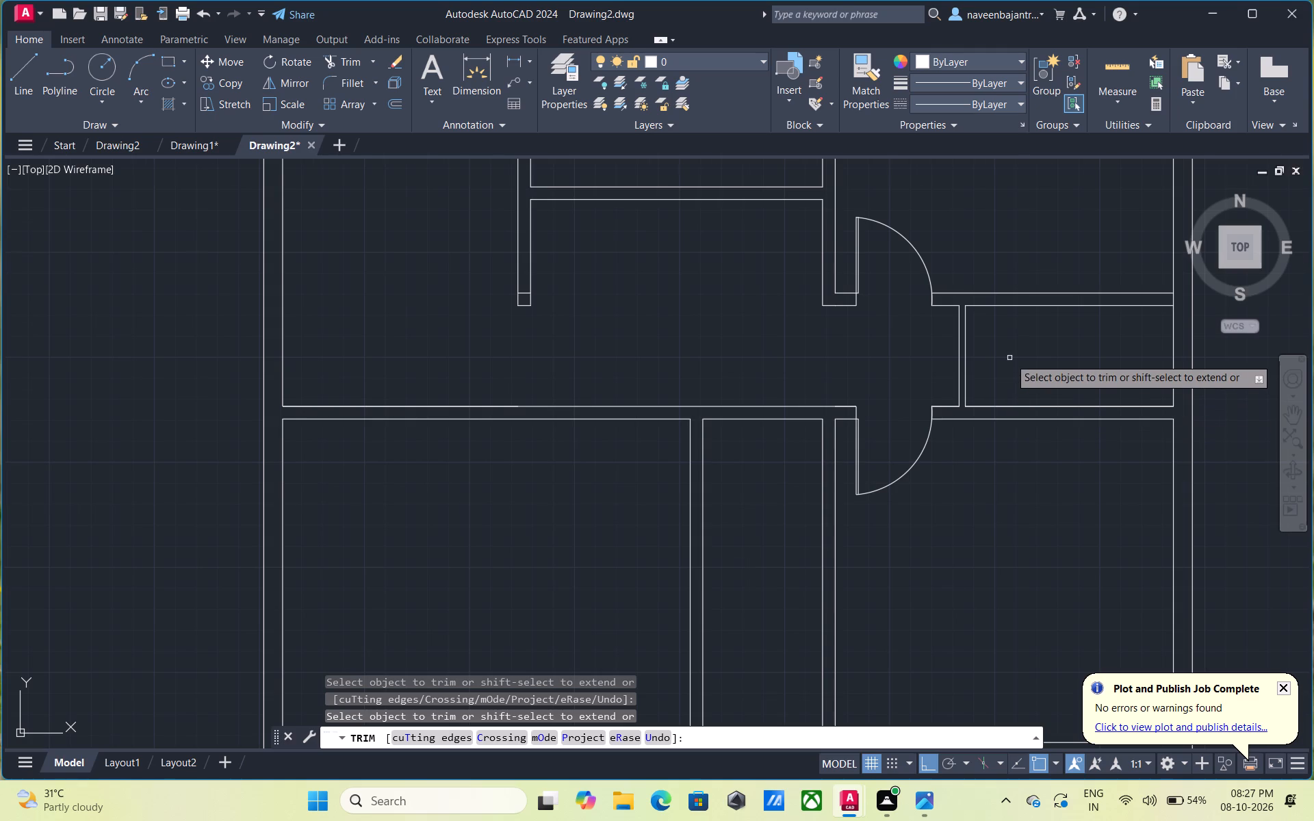
scroll(1009, 358, up, 1)
key(Escape)
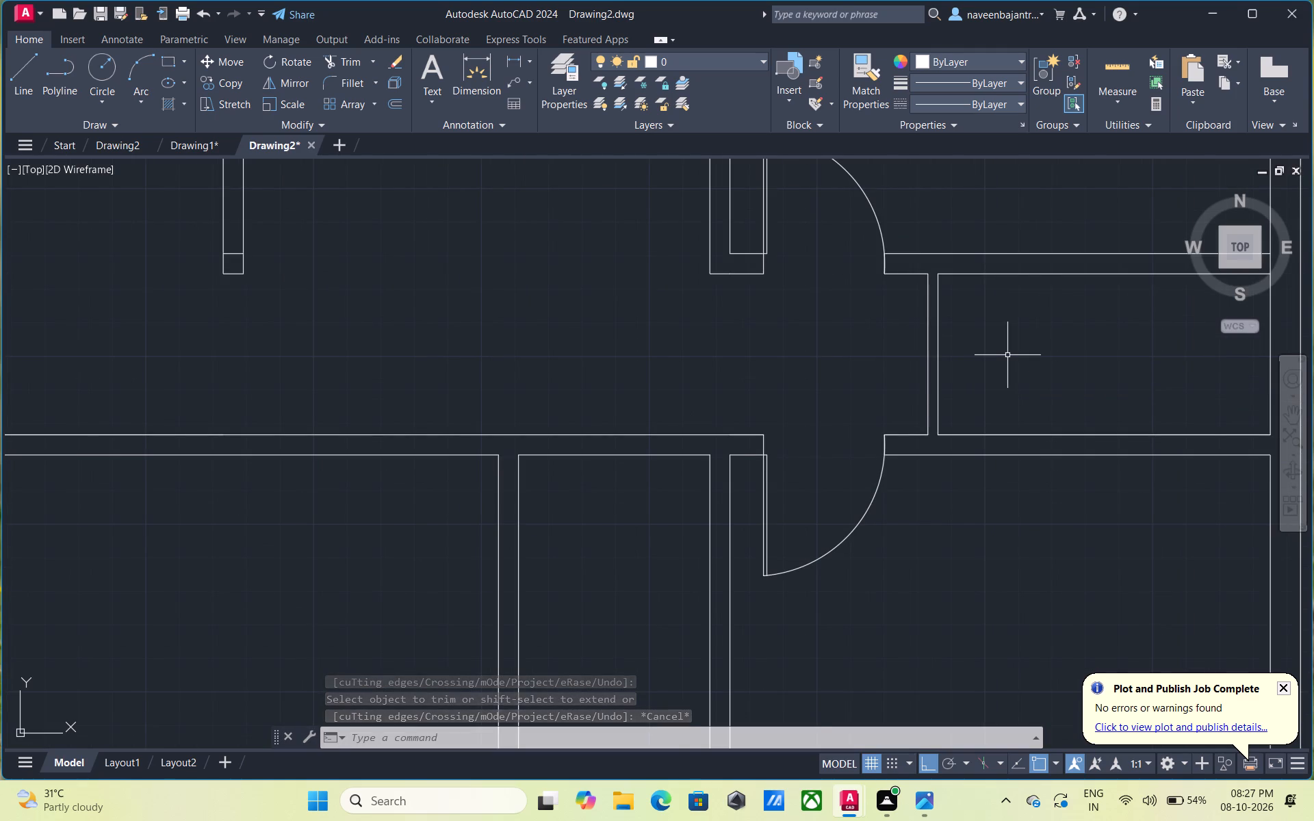
Draw a vertical jamb line across the lower partition just right of the thin wall, trimmed to the partition's two faces.
scroll(1007, 355, down, 1)
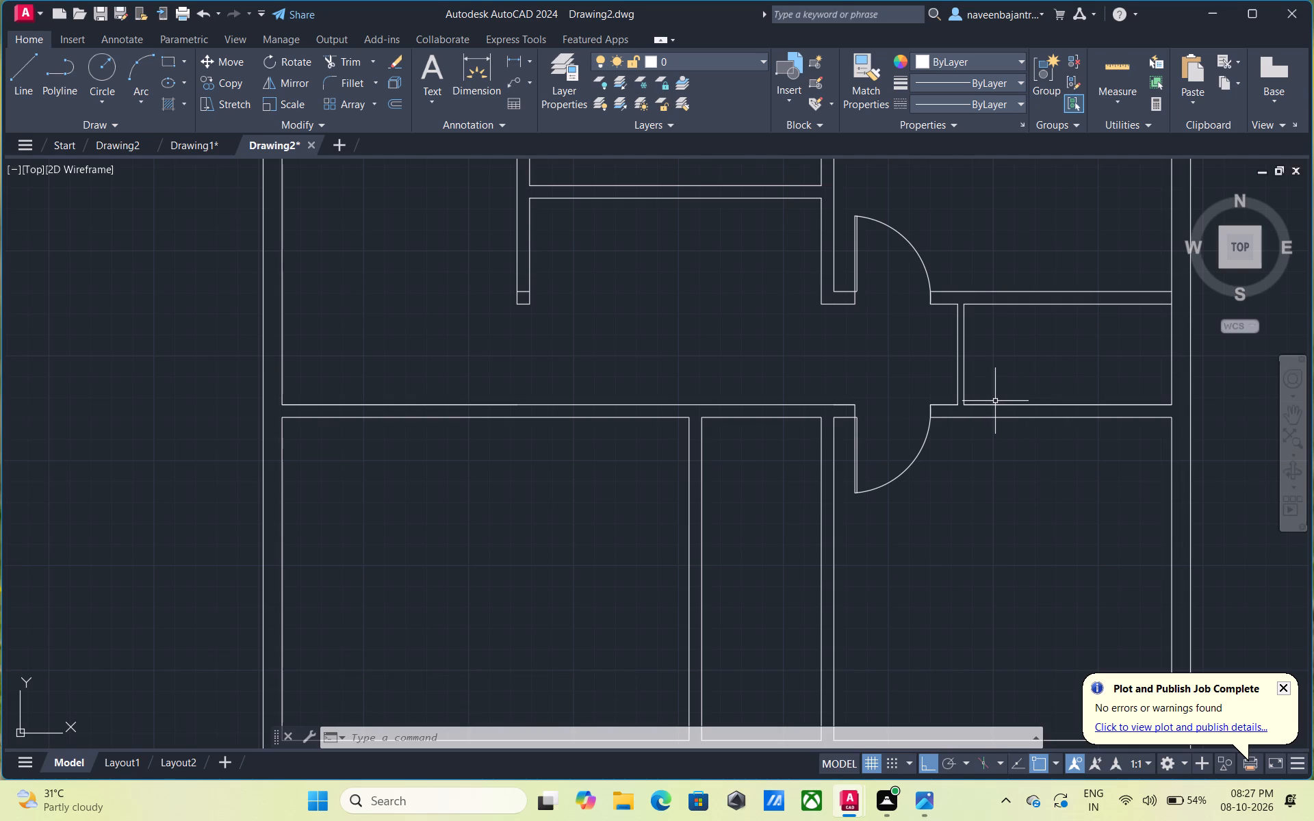
text(l)
key(space)
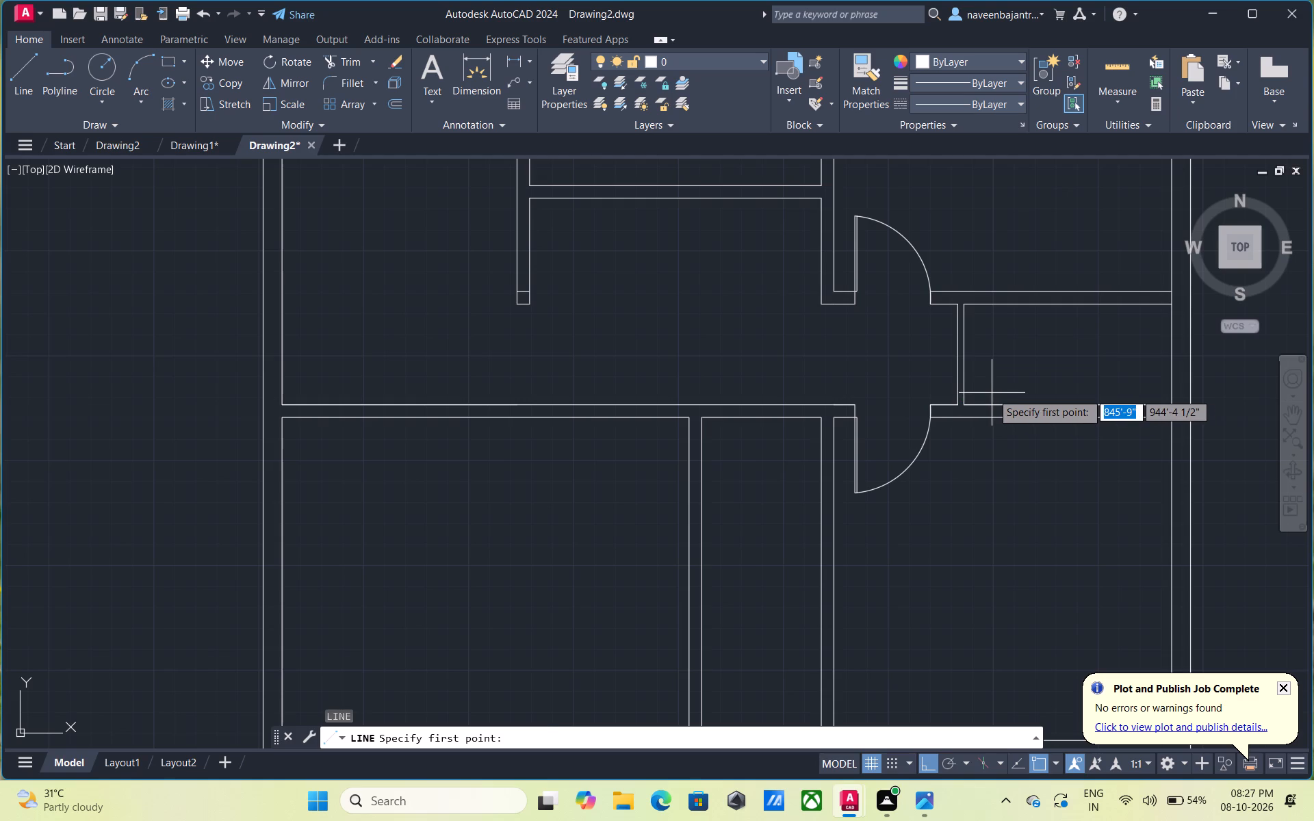
click(992, 393)
click(992, 440)
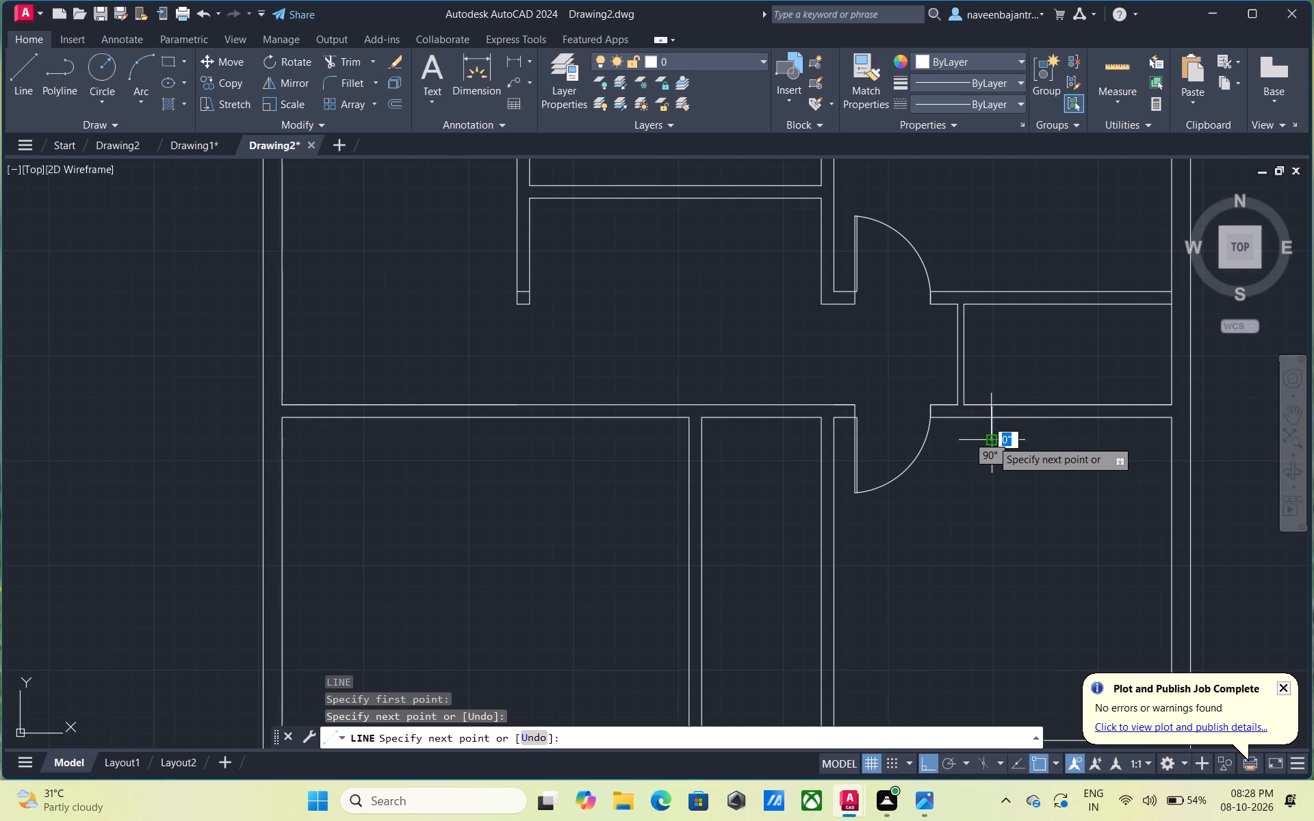
key(Escape)
text(tr)
key(space)
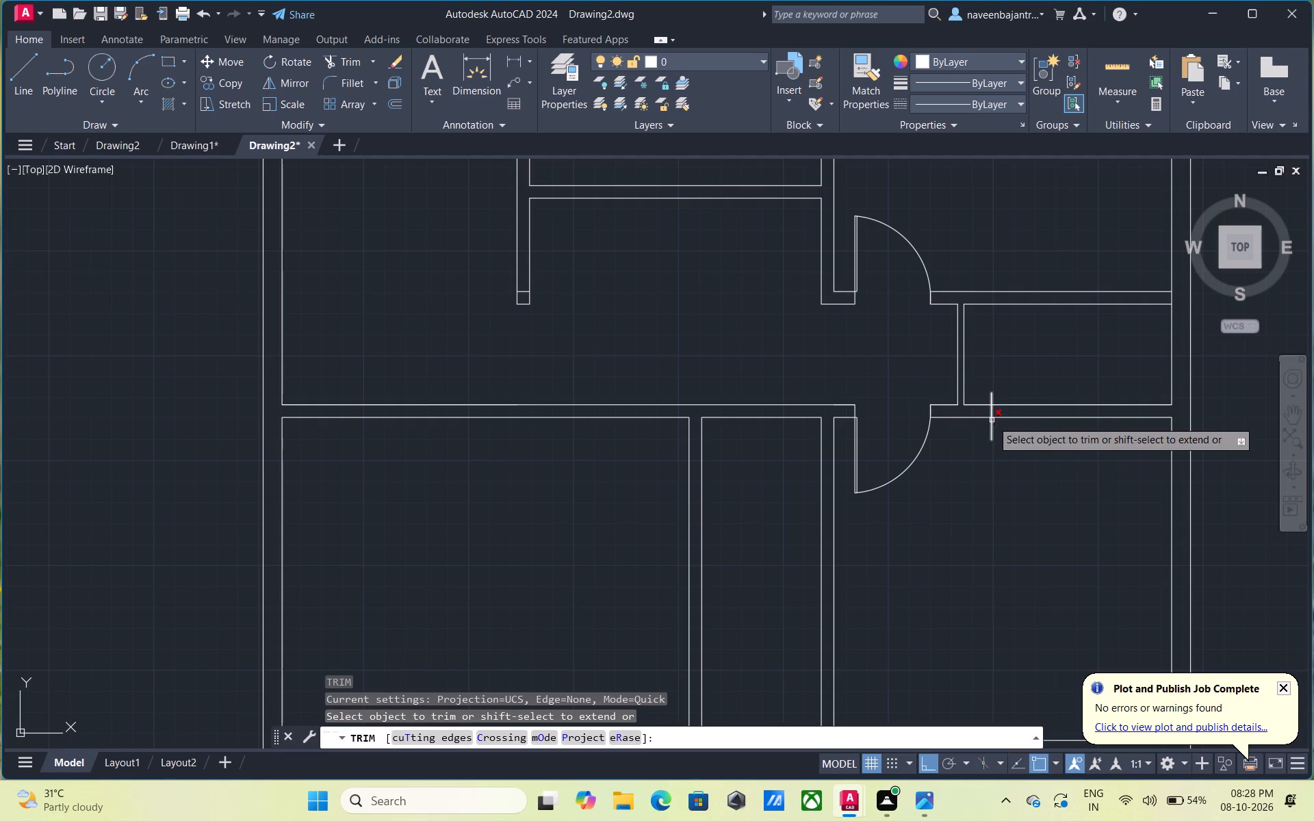
click(992, 398)
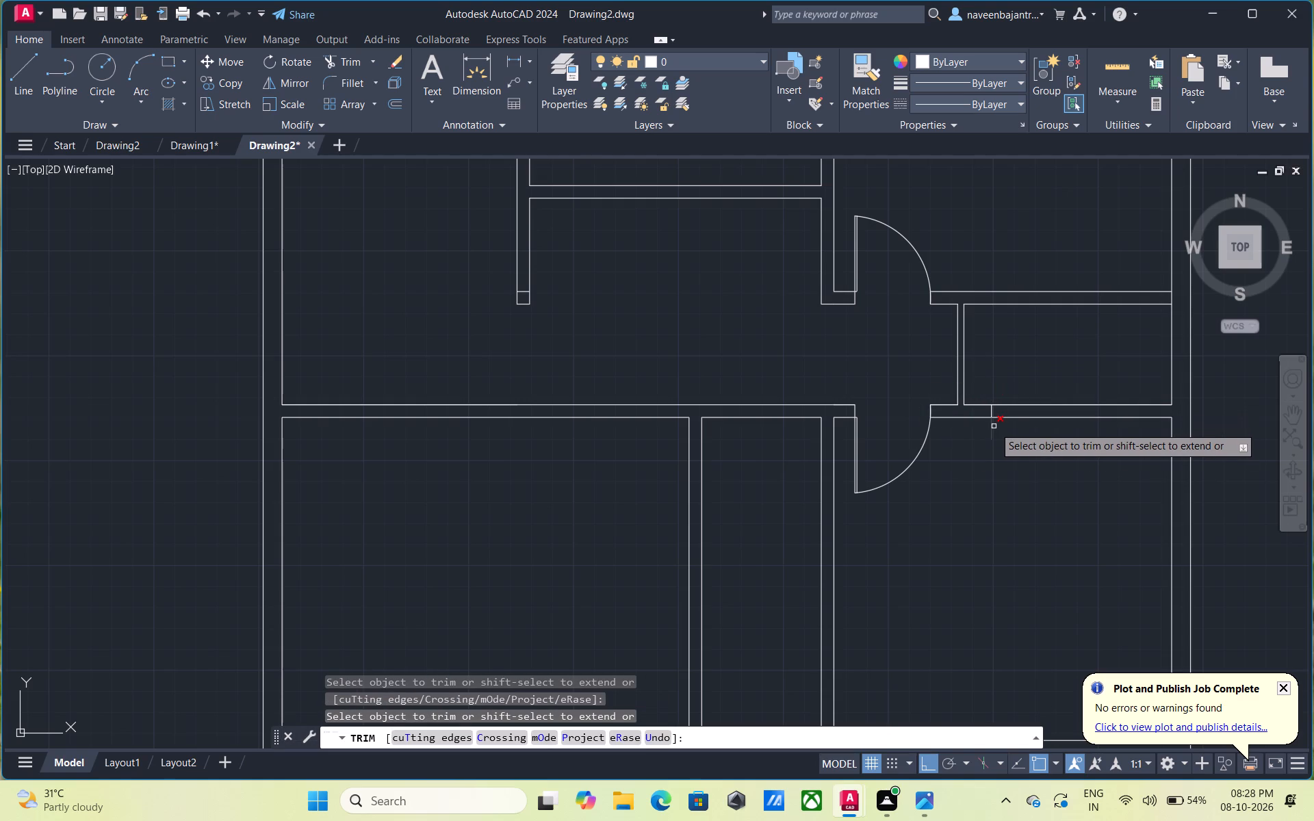
click(994, 426)
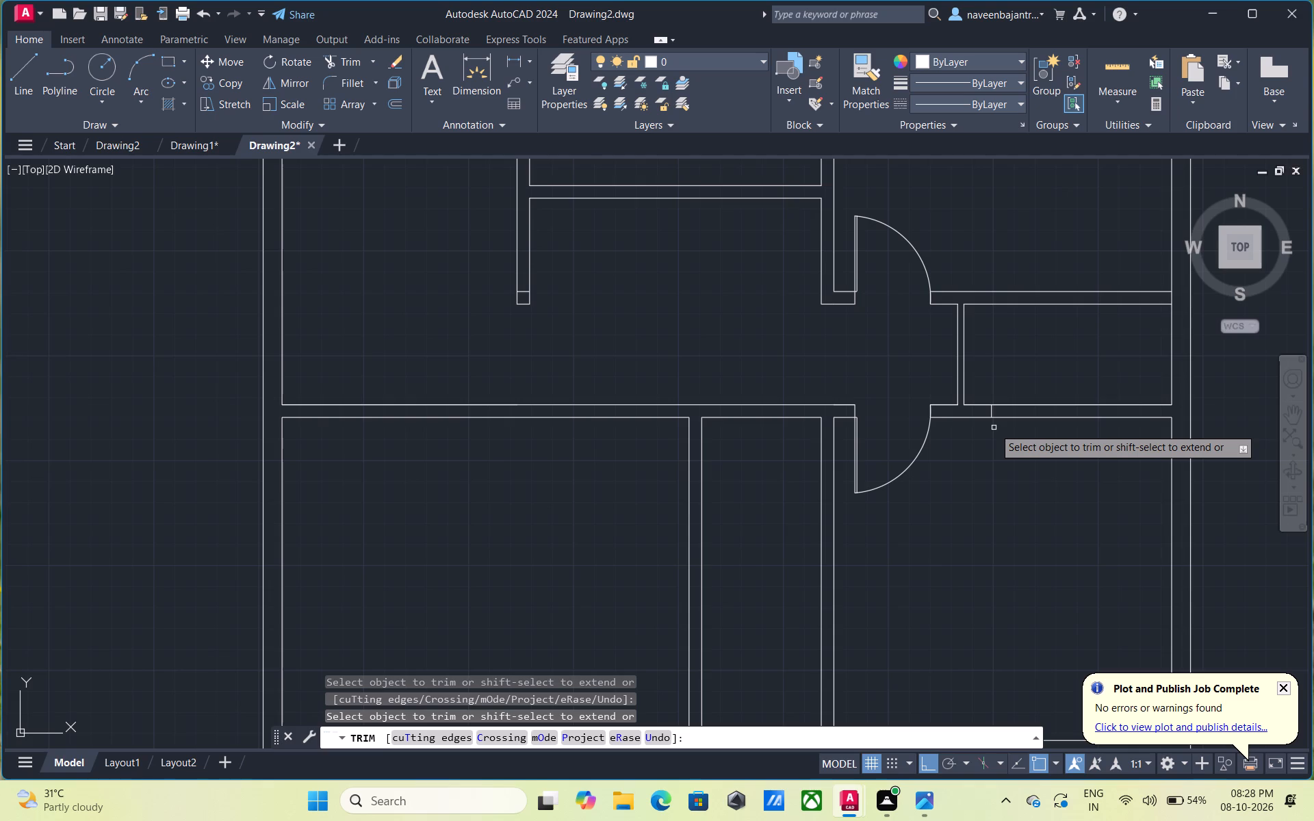
key(Escape)
Offset the new jamb line 2' to the right along the lower partition.
text(o)
key(space)
key(space)
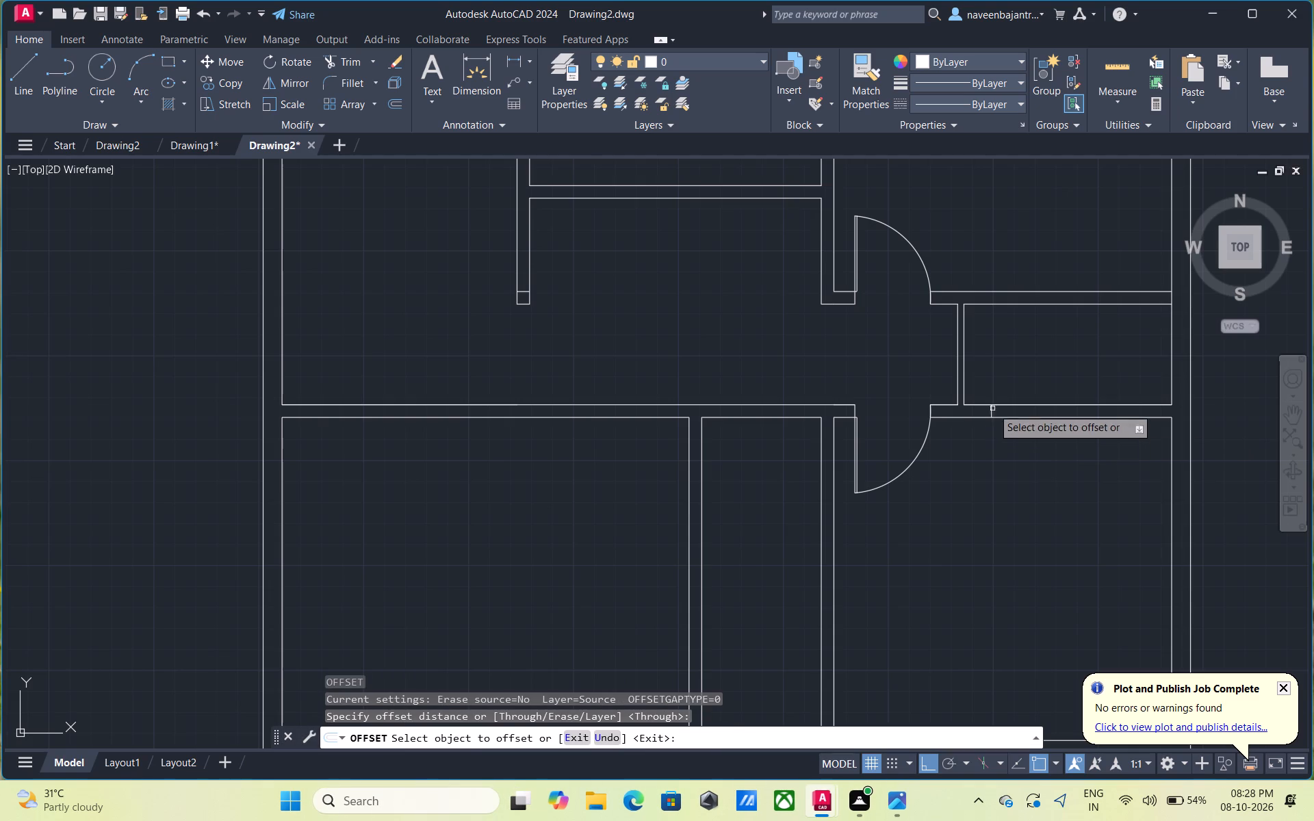
click(990, 410)
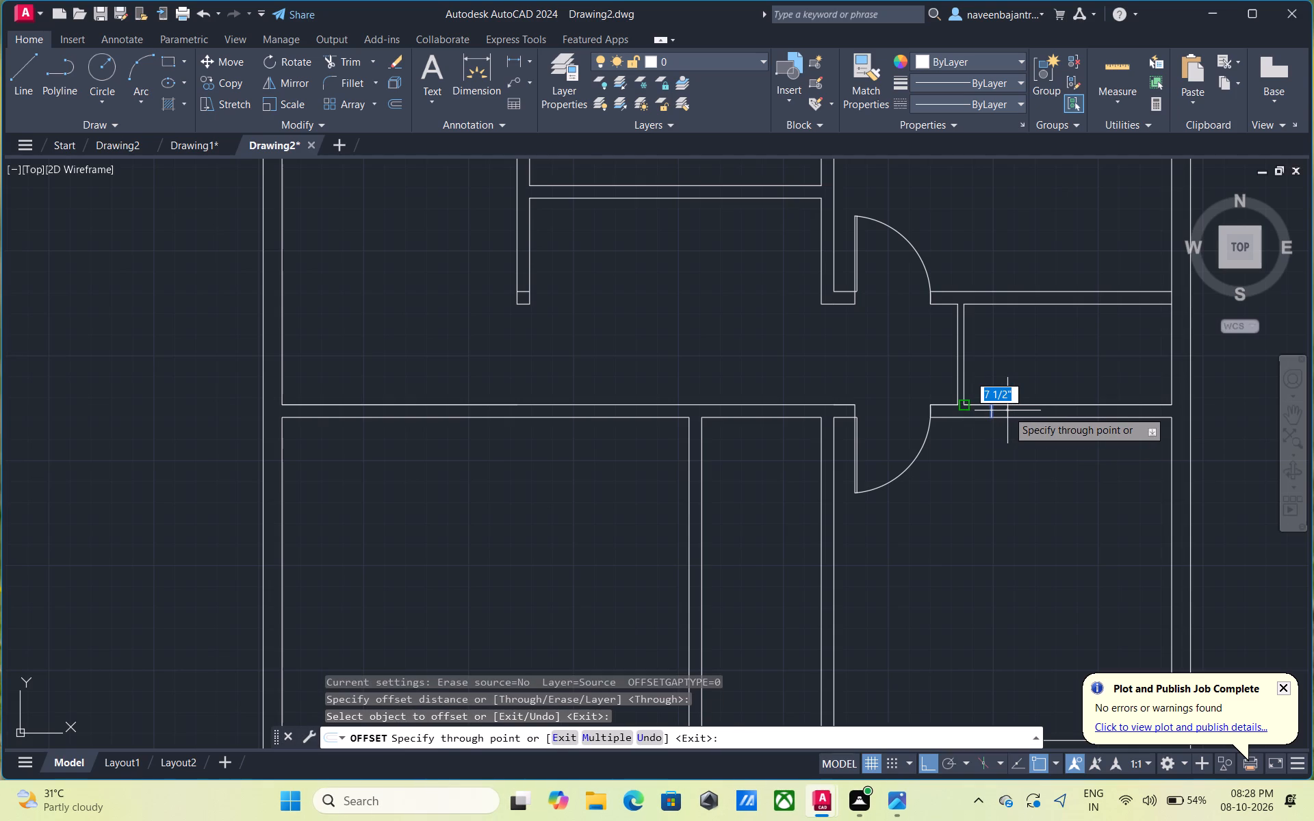
text(2')
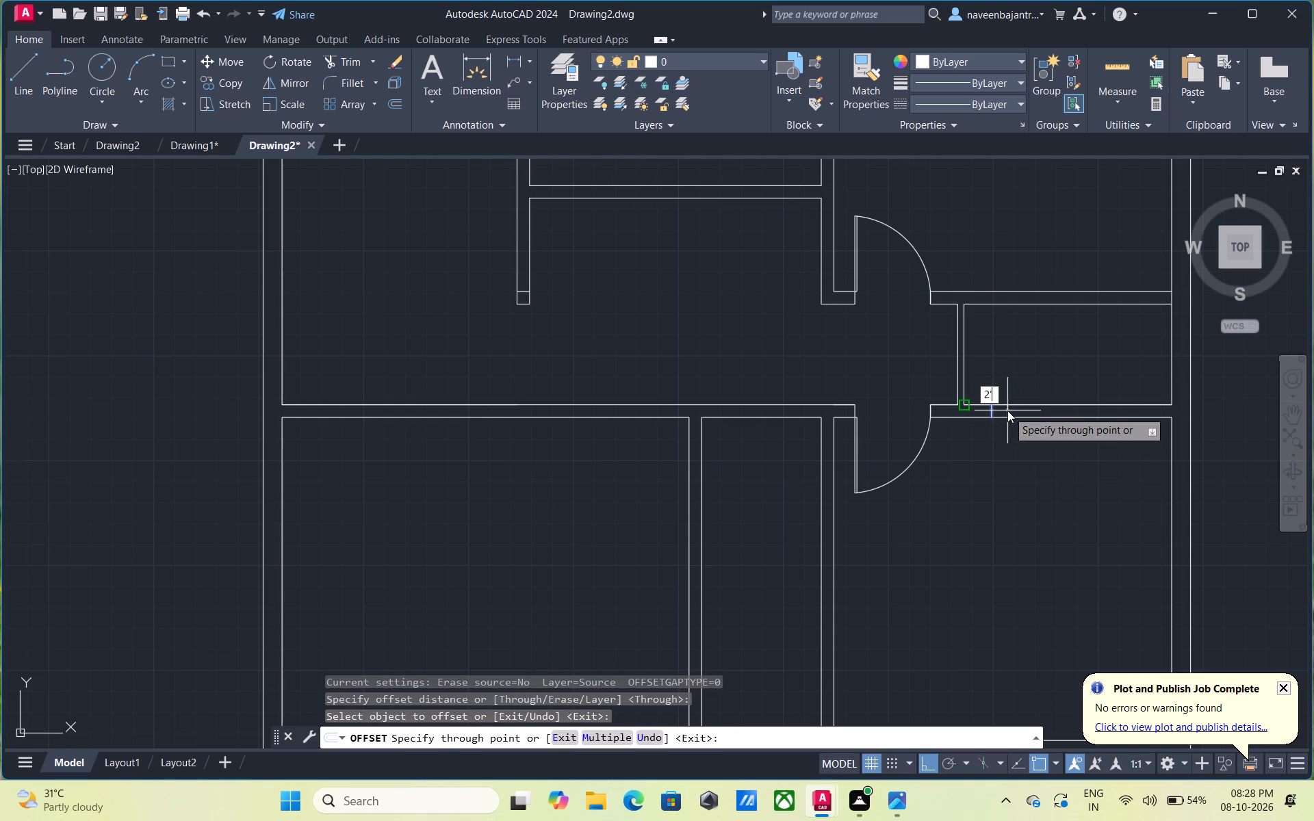
key(Return)
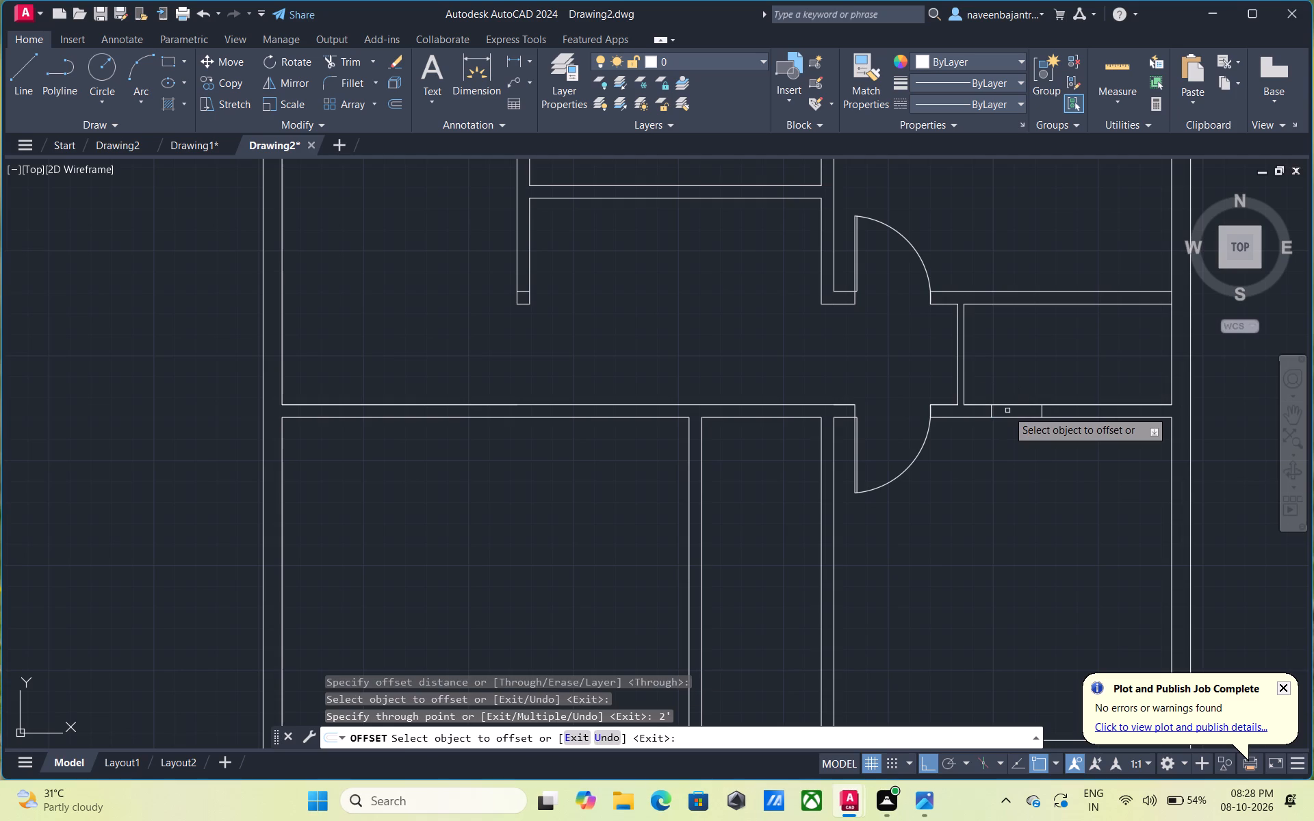
key(Escape)
Trim both lower partition faces between the two jamb lines to open the 2' doorway.
text(tr)
key(space)
click(1009, 405)
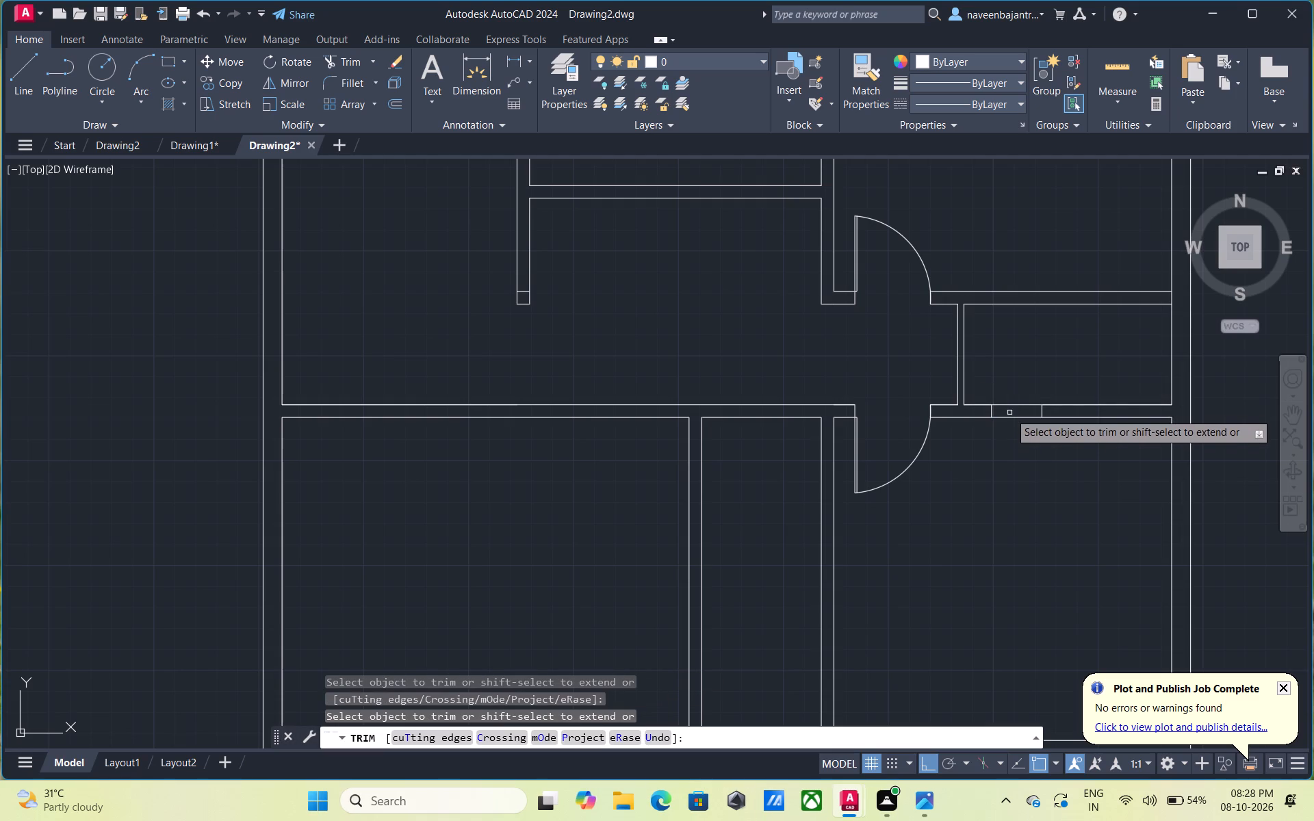
click(1012, 404)
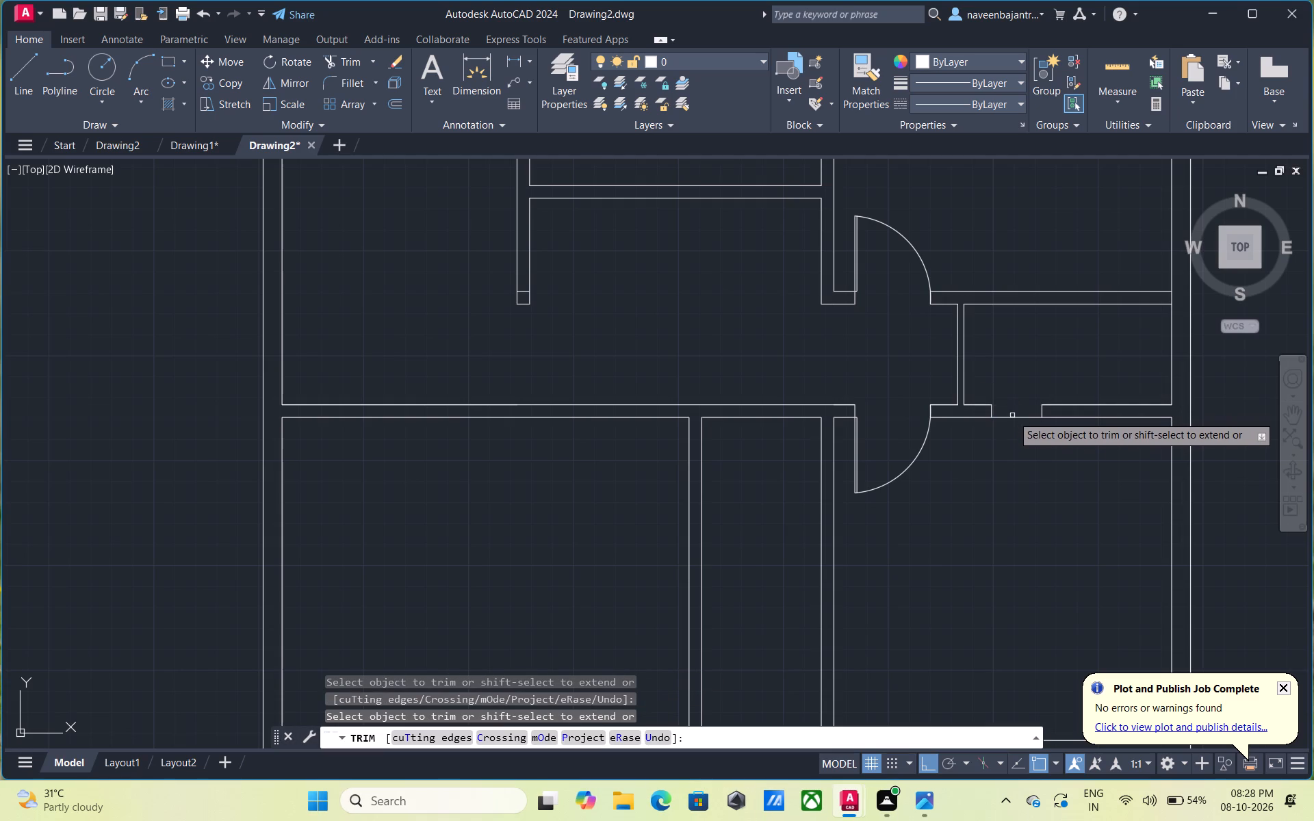
click(1012, 415)
key(Escape)
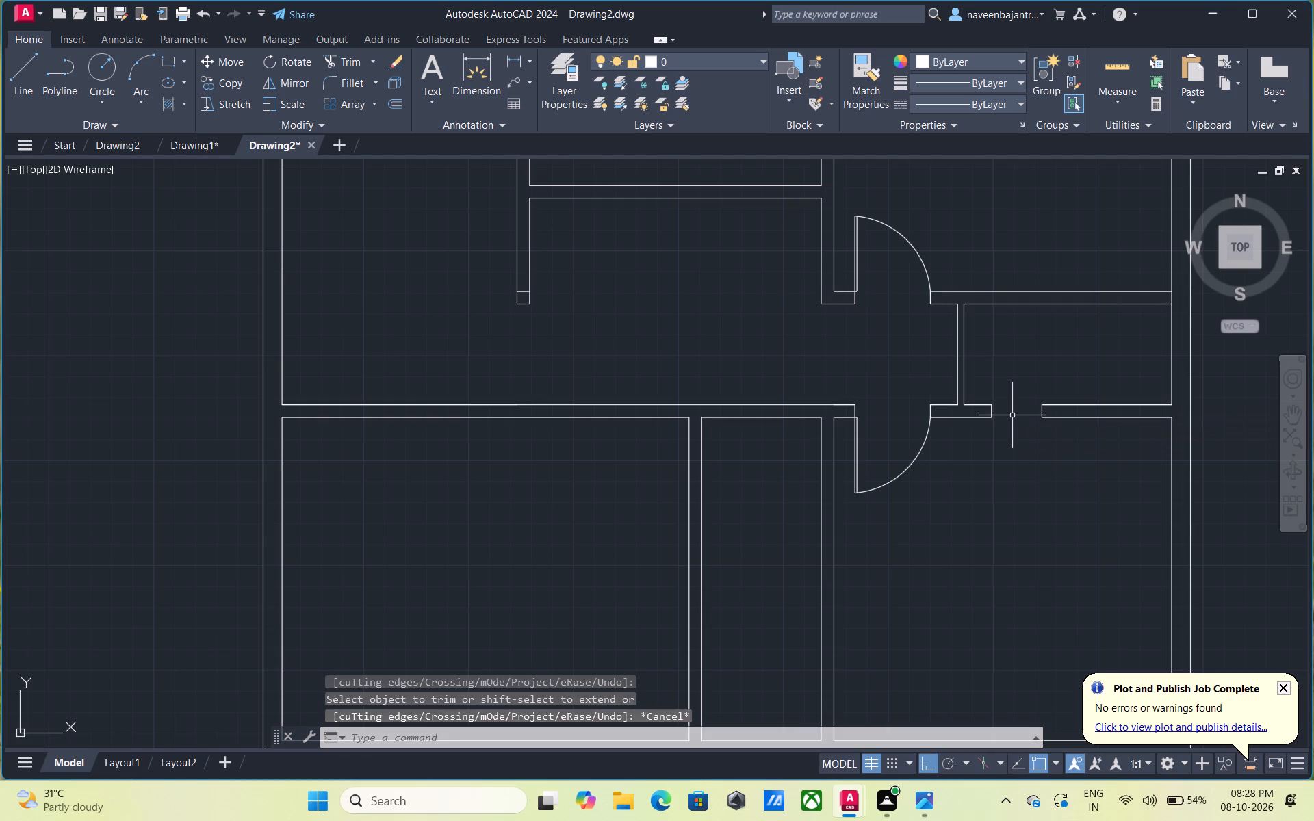
Draw a 2' vertical door leaf line upward from the upper end of the 2' doorway's left jamb.
text(l)
key(space)
click(996, 406)
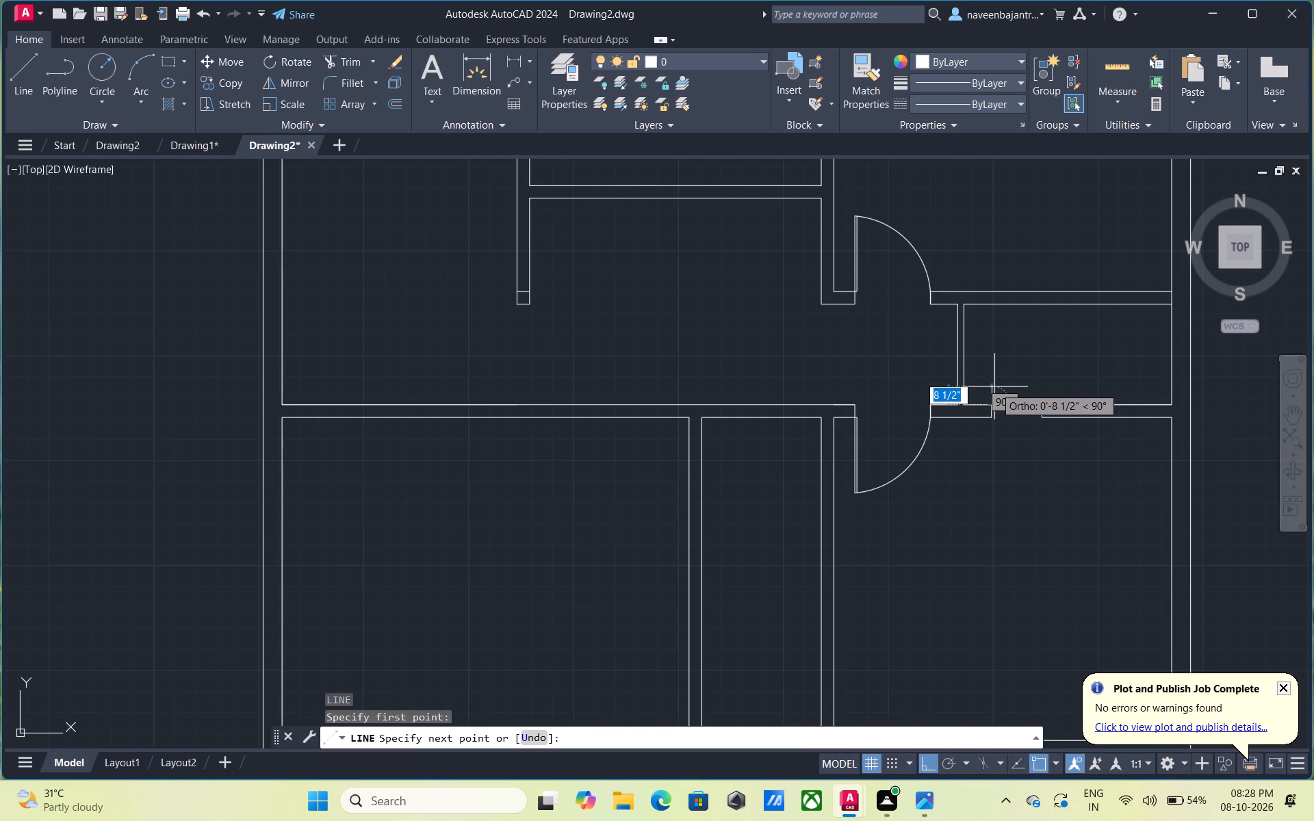
text(2')
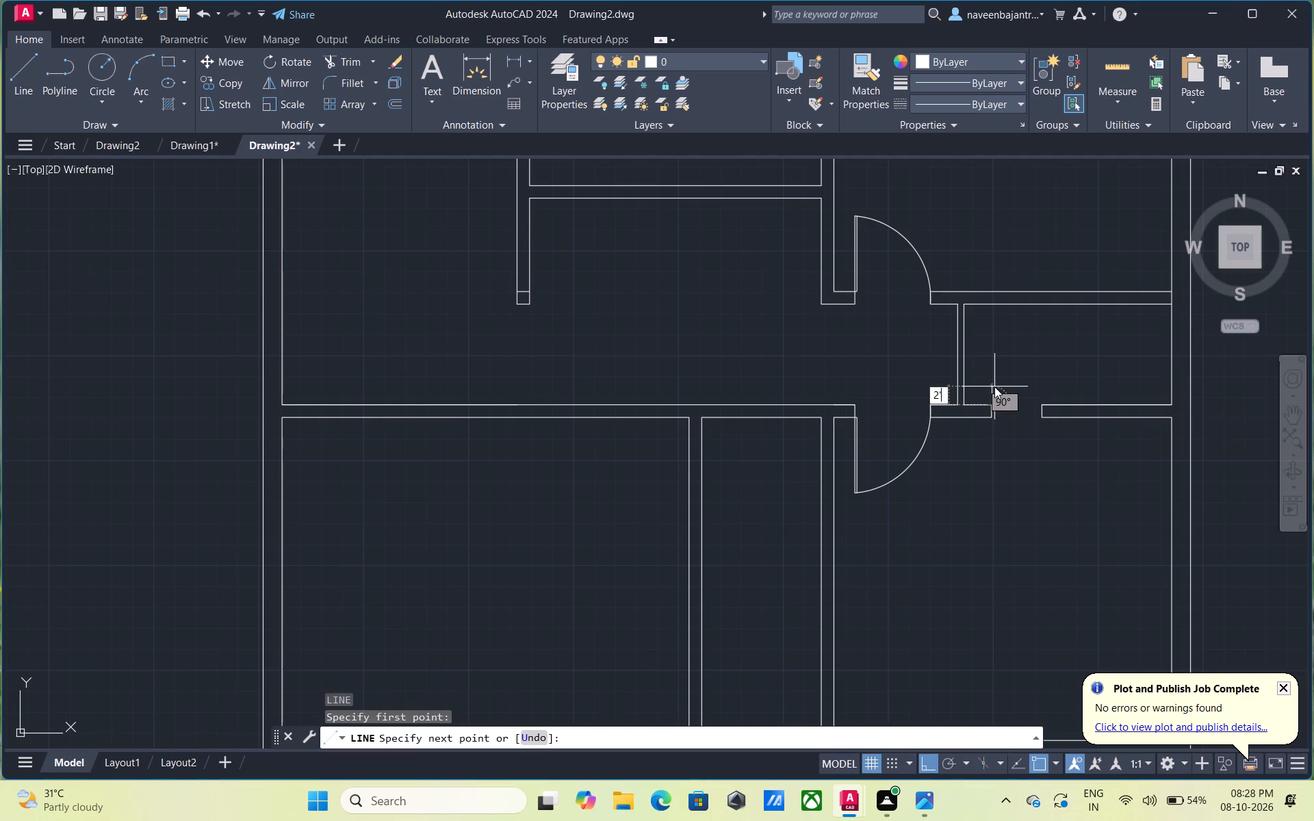
key(Return)
key(Escape)
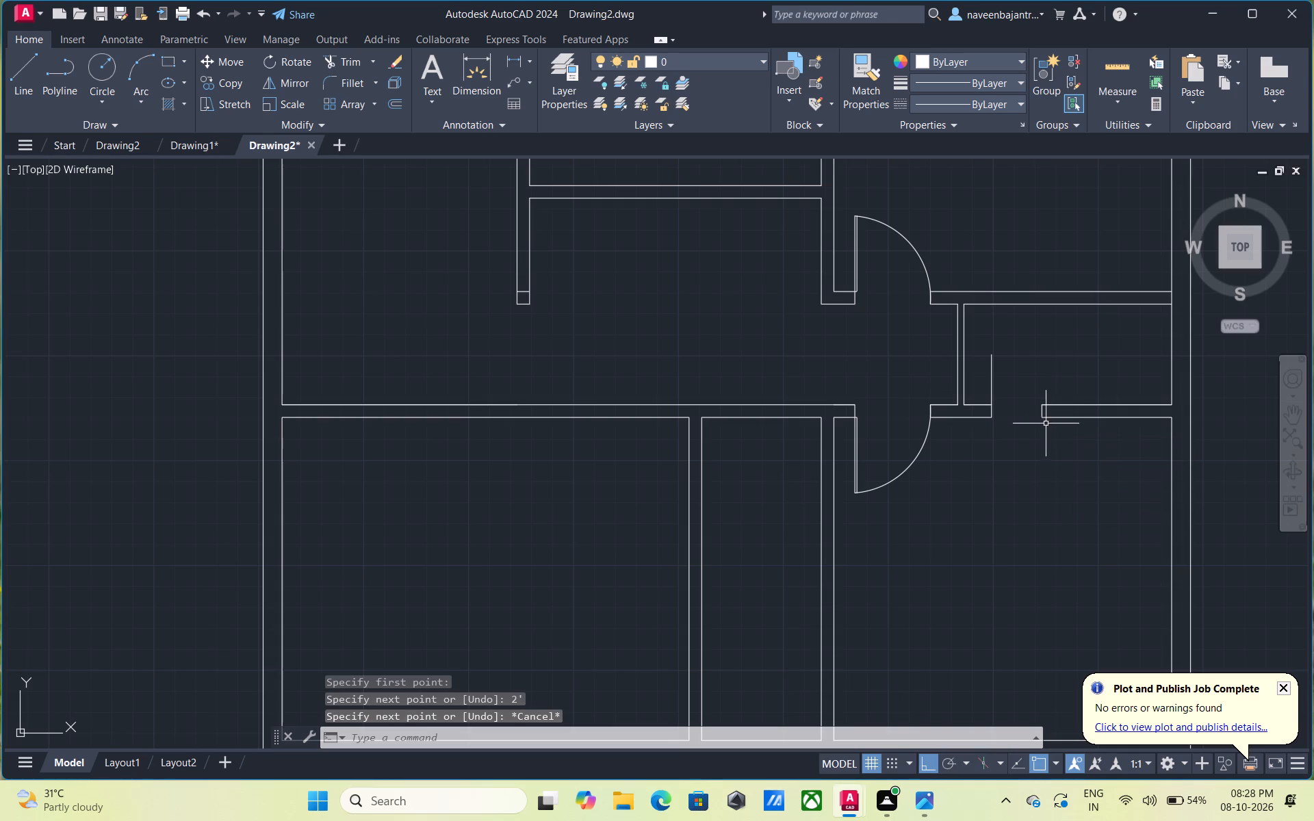
Offset the 2' door leaf line 1" to the right to give the leaf its thickness.
key(o)
key(space)
key(space)
click(993, 382)
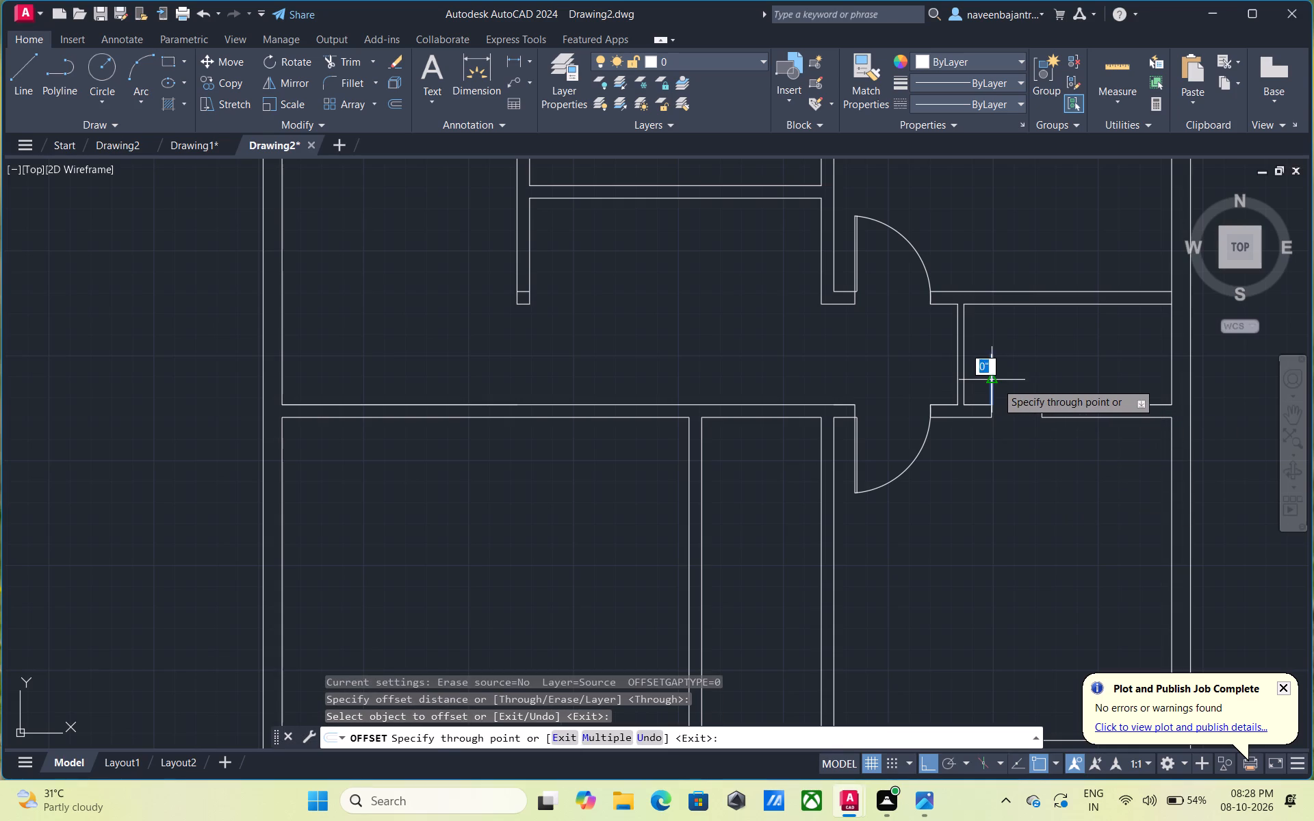
text(1")
key(Return)
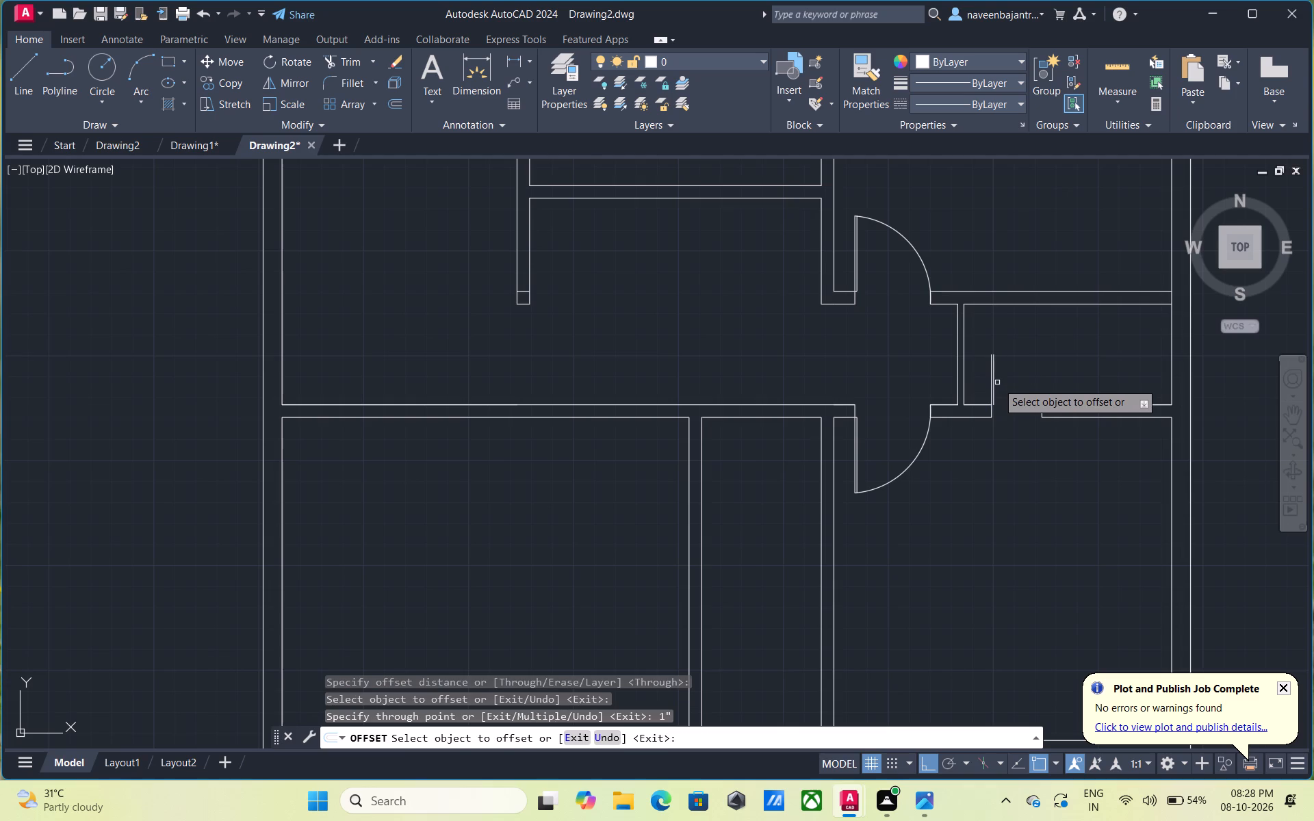
Draw the 2' door's swing arc from the leaf's upper end through the right jamb's upper corner to its lower corner.
scroll(1008, 385, up, 1)
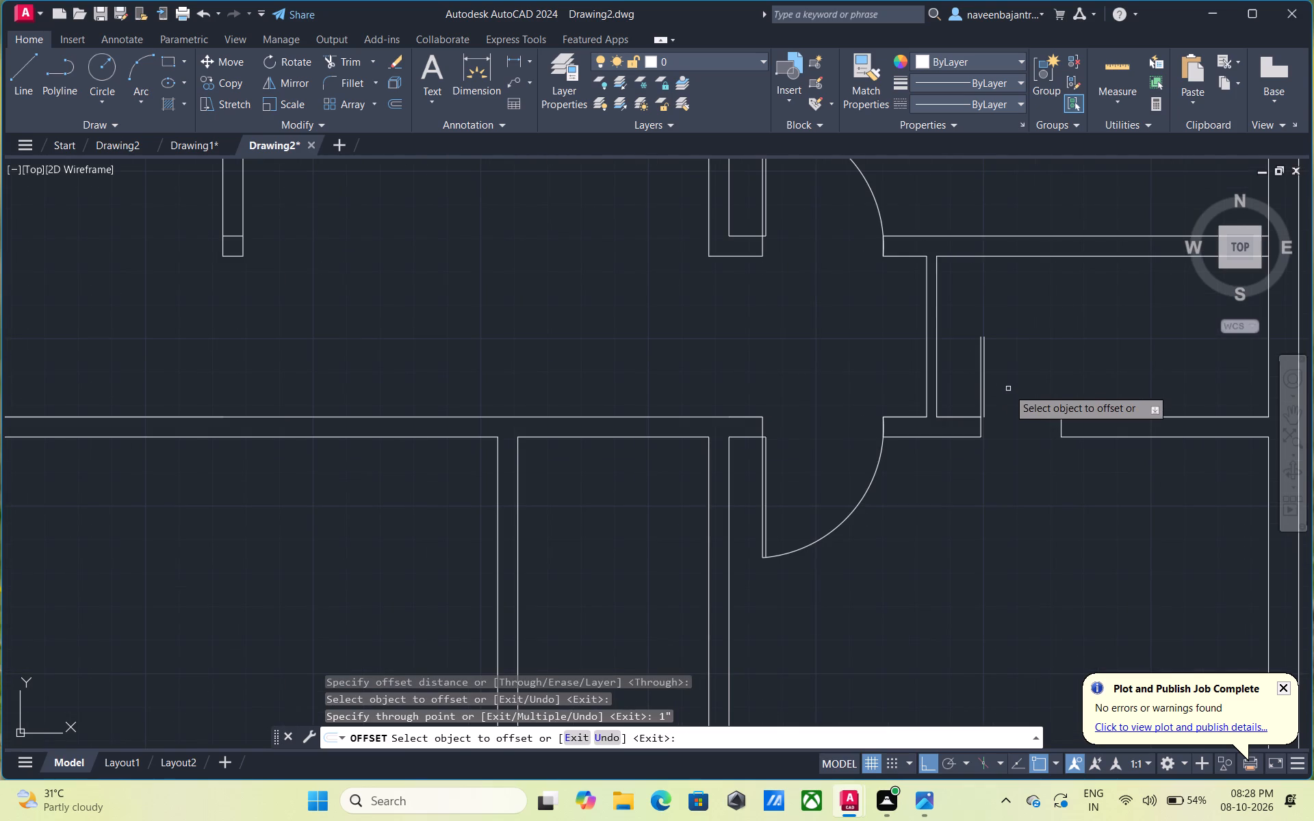
scroll(1008, 389, up, 1)
key(Escape)
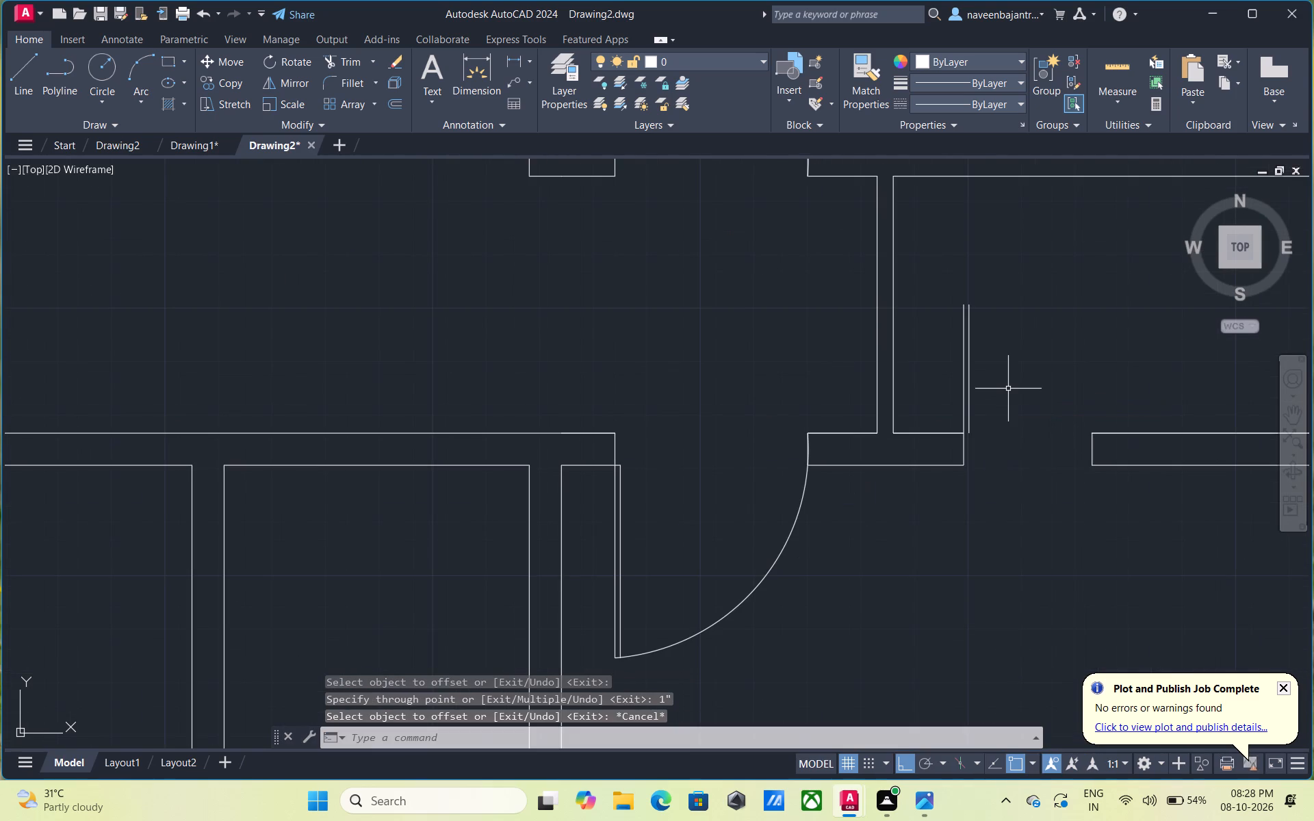
click(146, 65)
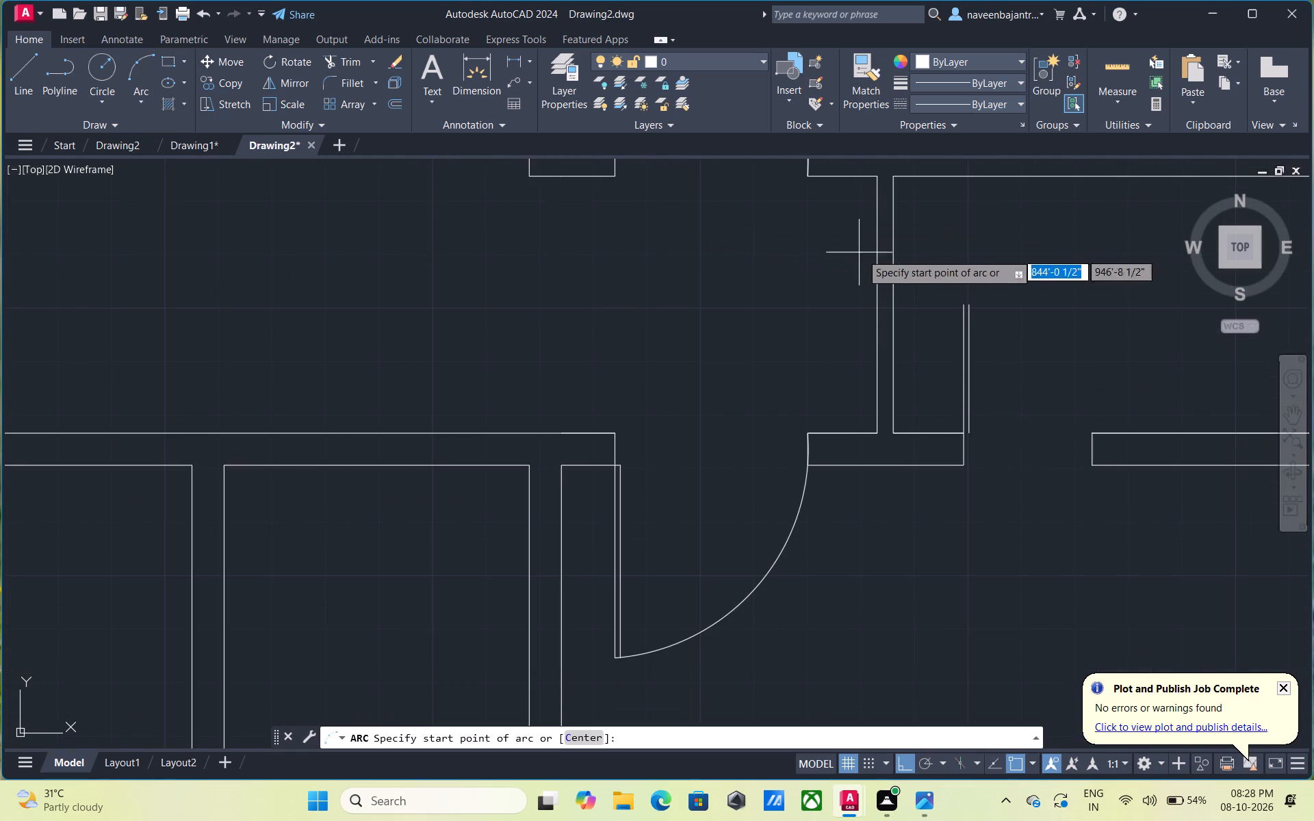
click(963, 307)
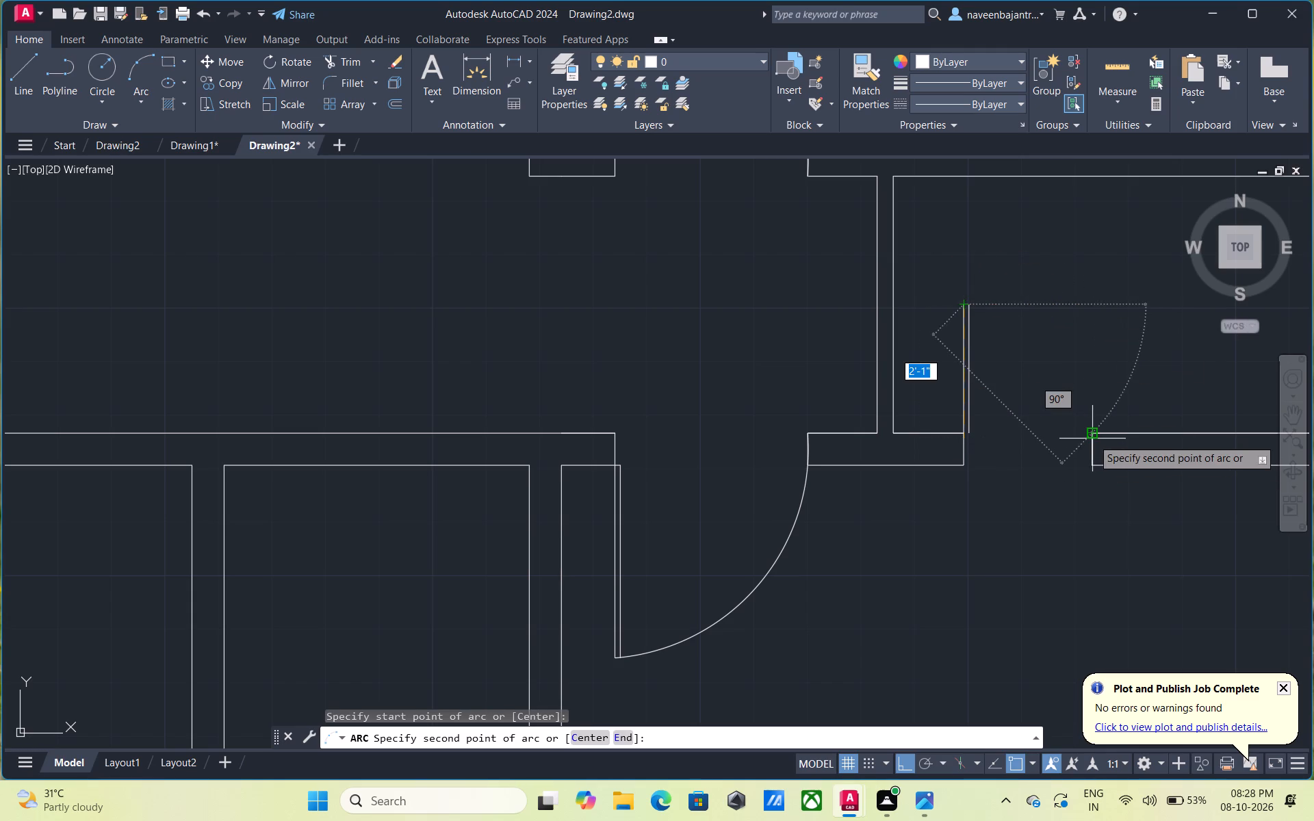
click(1092, 439)
click(1093, 463)
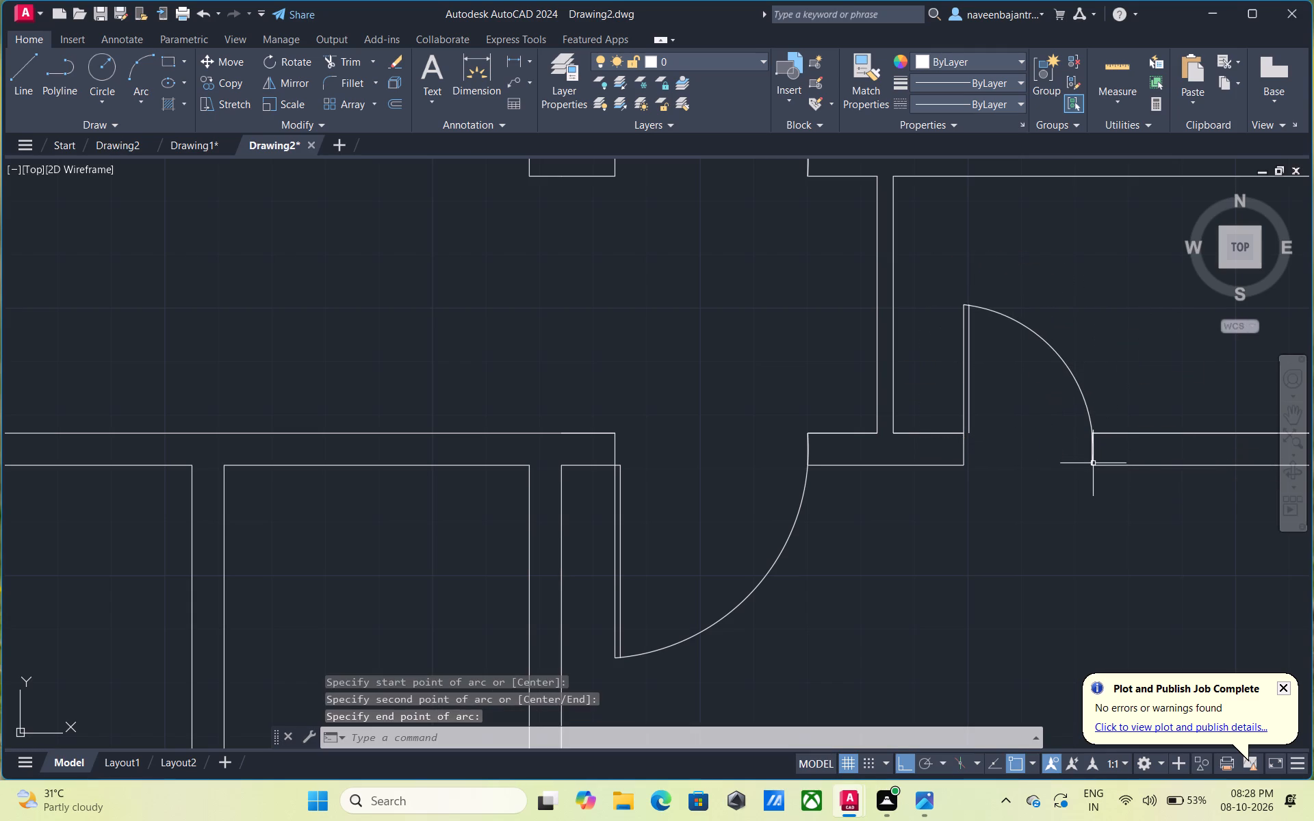
key(Escape)
Close the lower end of the 2' door leaf with a 1" horizontal line between its two edges.
scroll(1012, 448, up, 2)
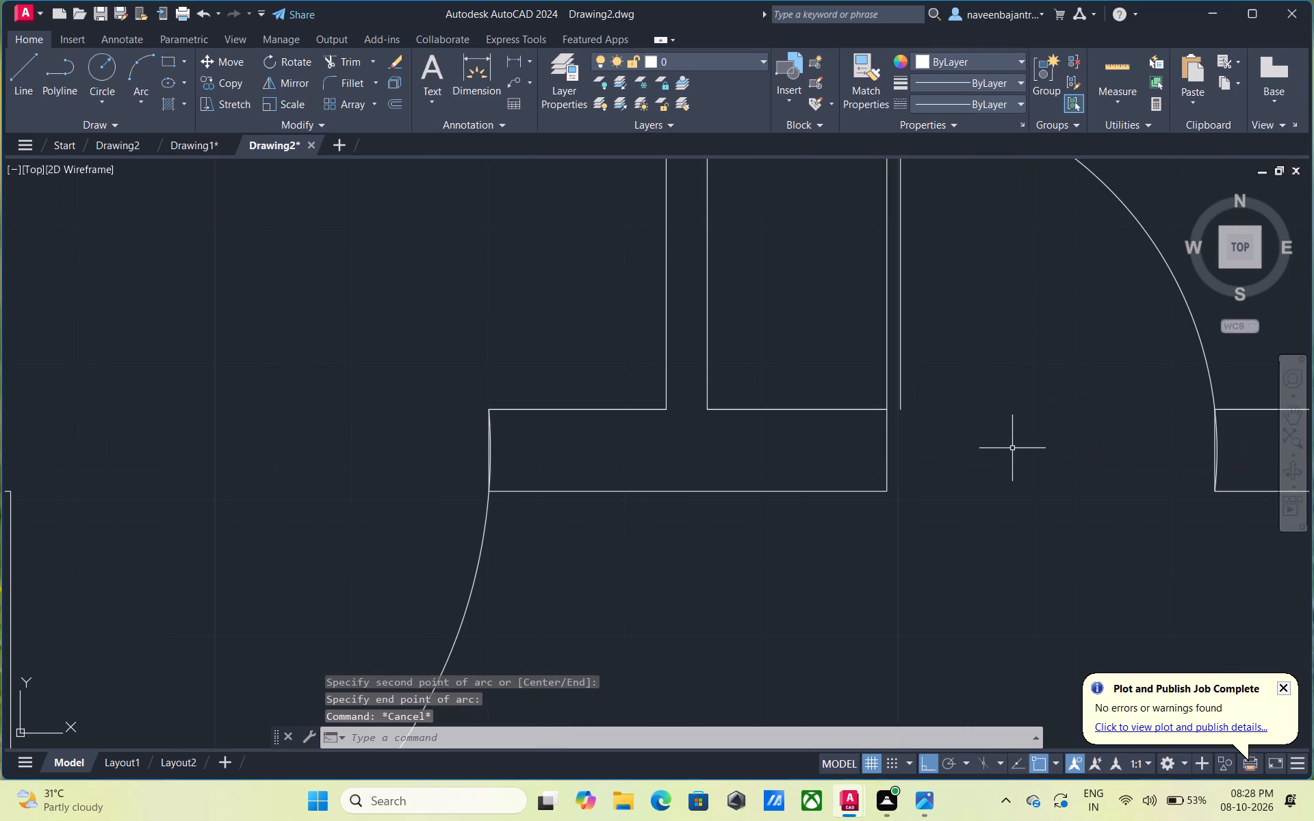
key(Escape)
text(l)
key(space)
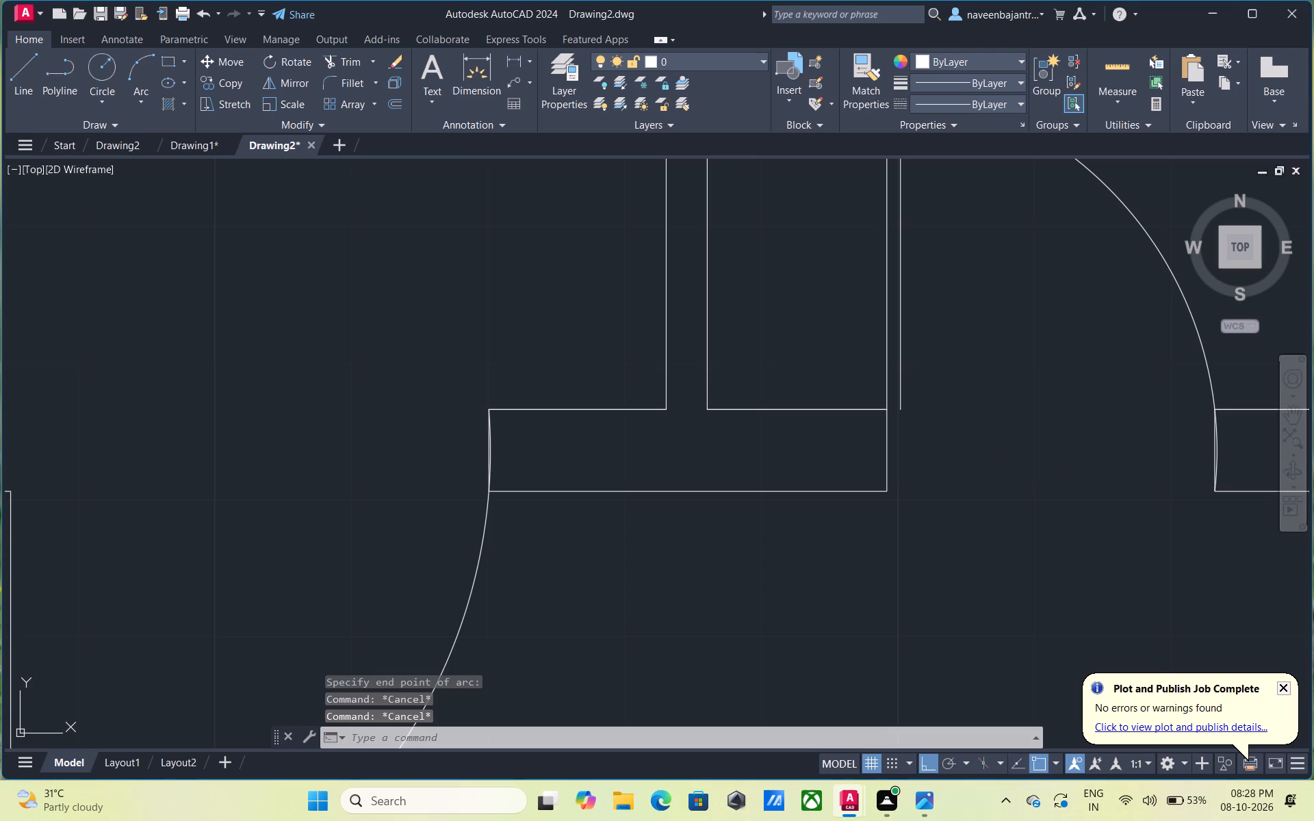
click(886, 412)
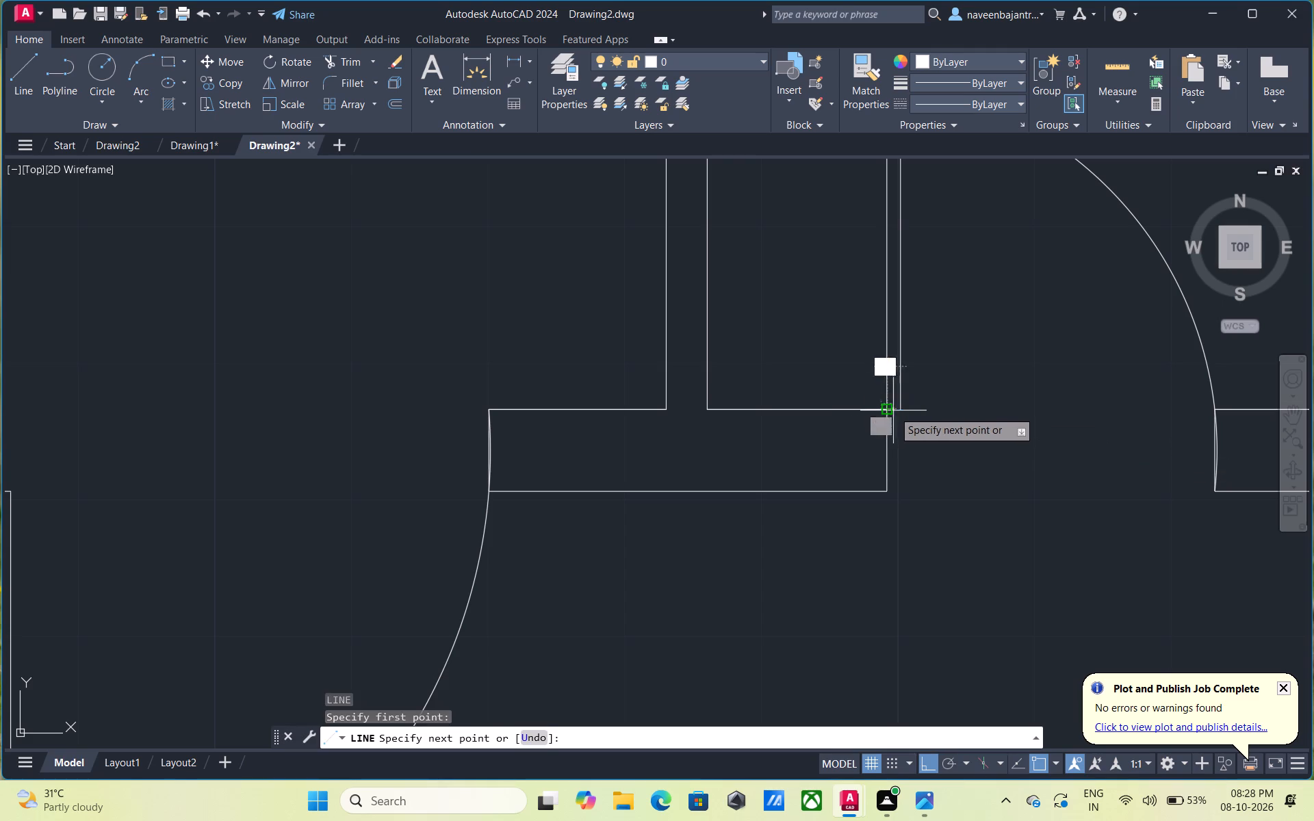
click(900, 410)
key(Escape)
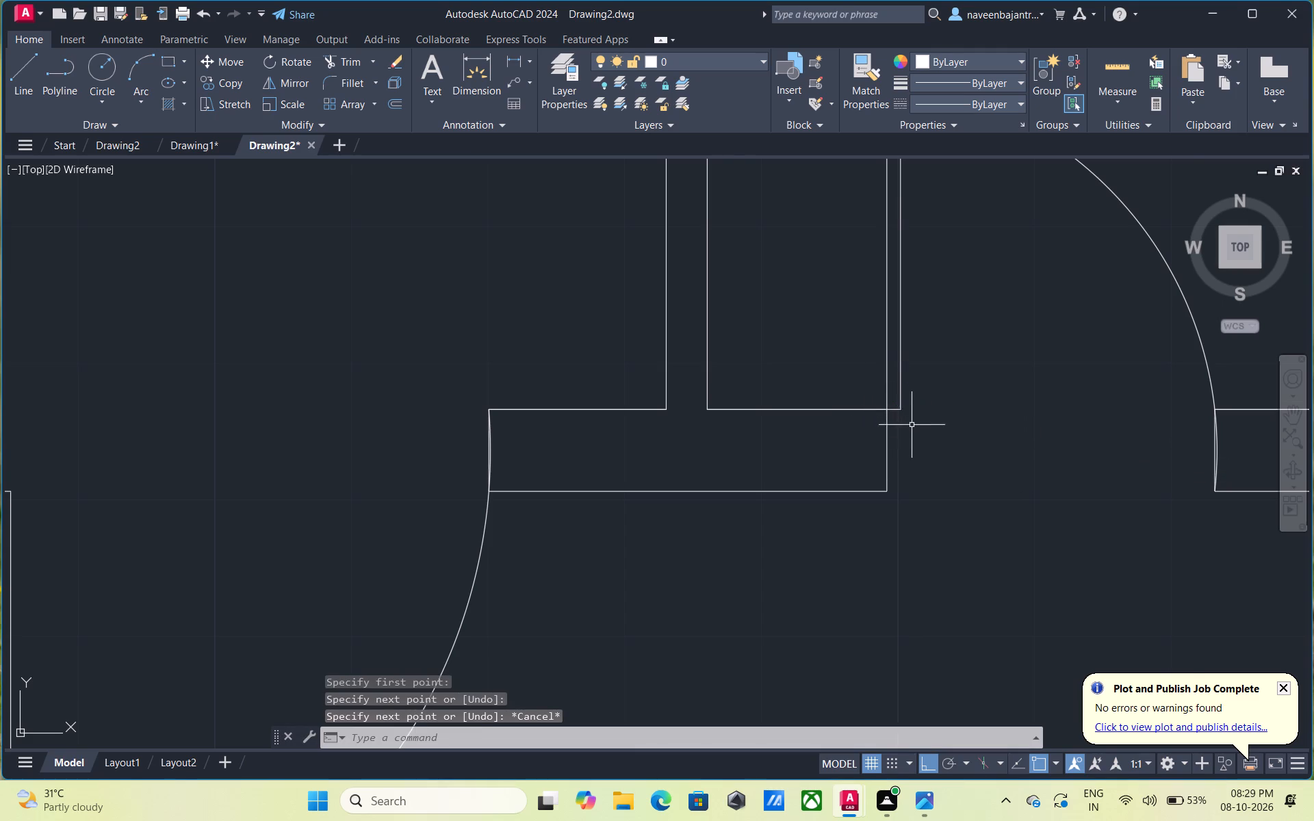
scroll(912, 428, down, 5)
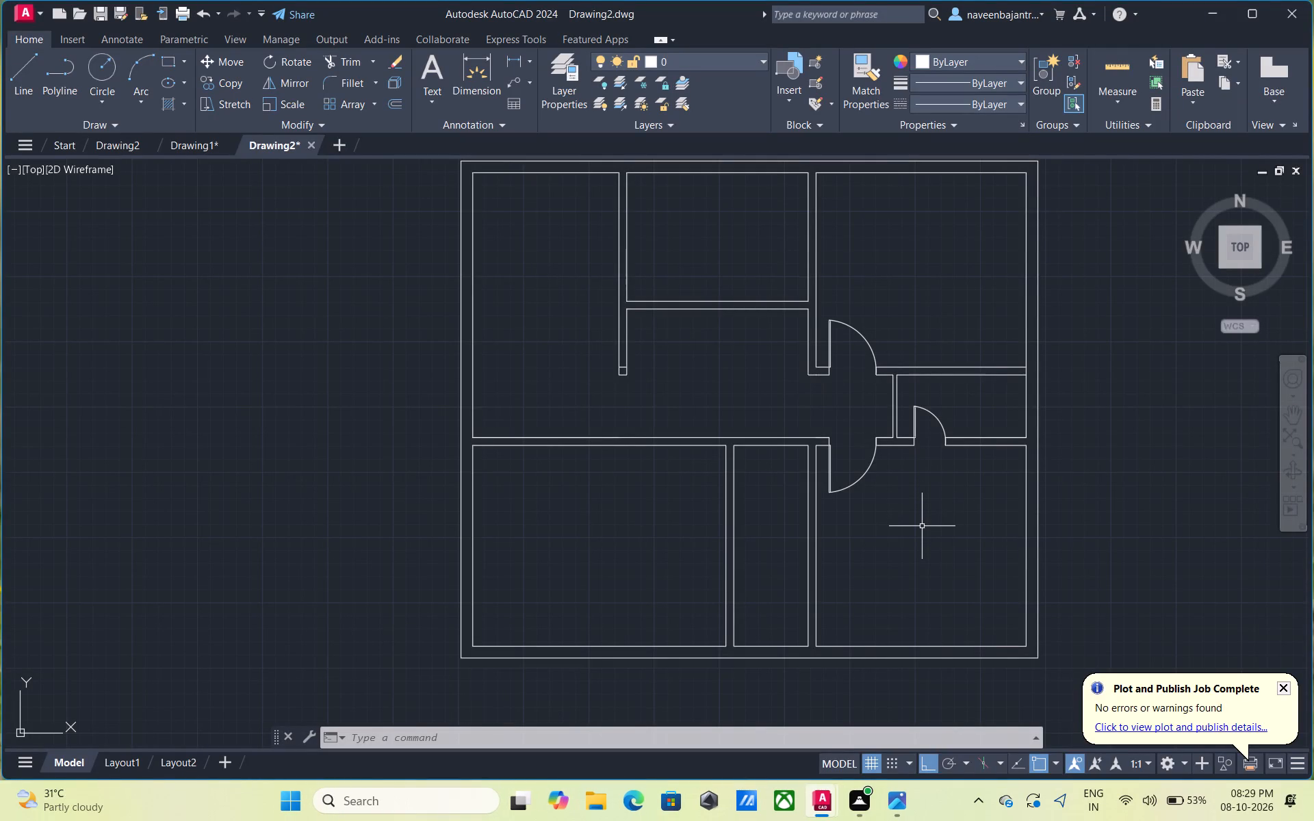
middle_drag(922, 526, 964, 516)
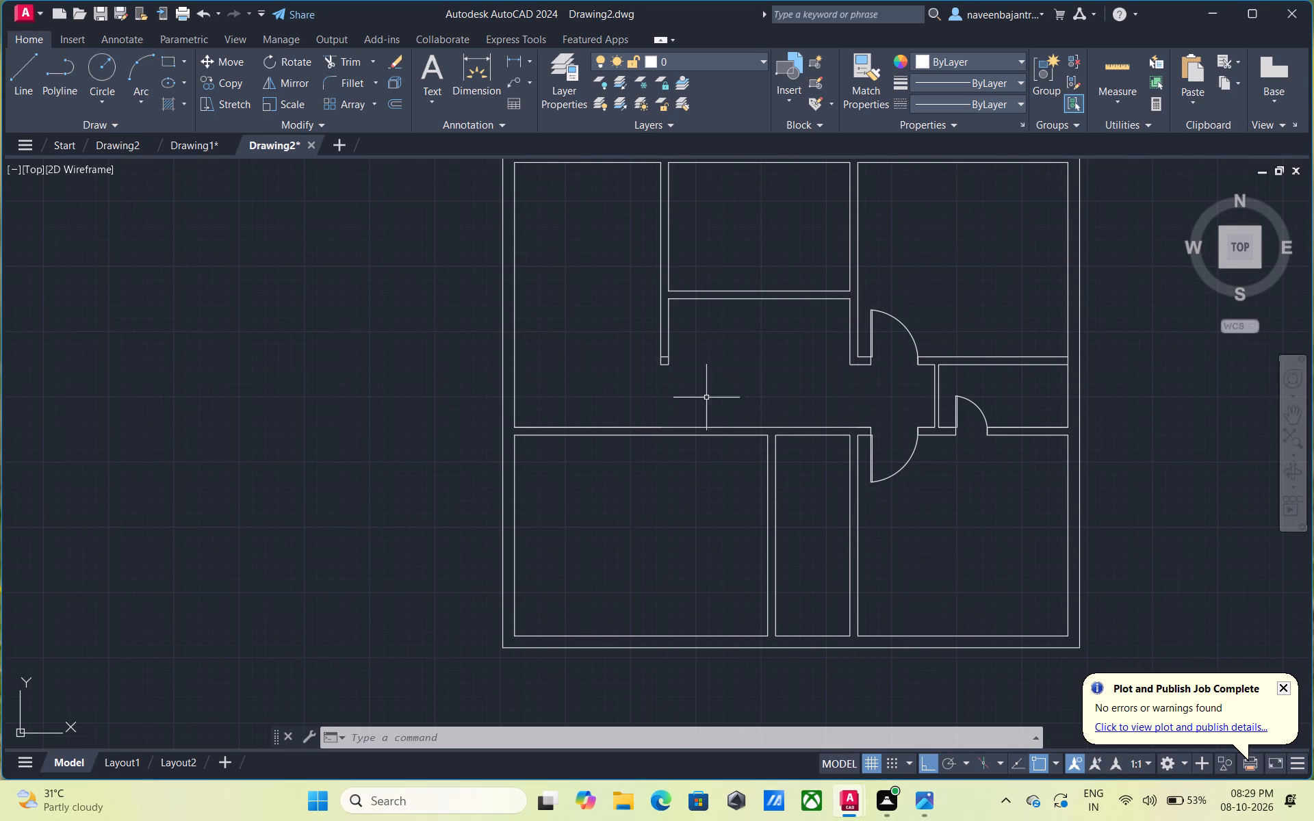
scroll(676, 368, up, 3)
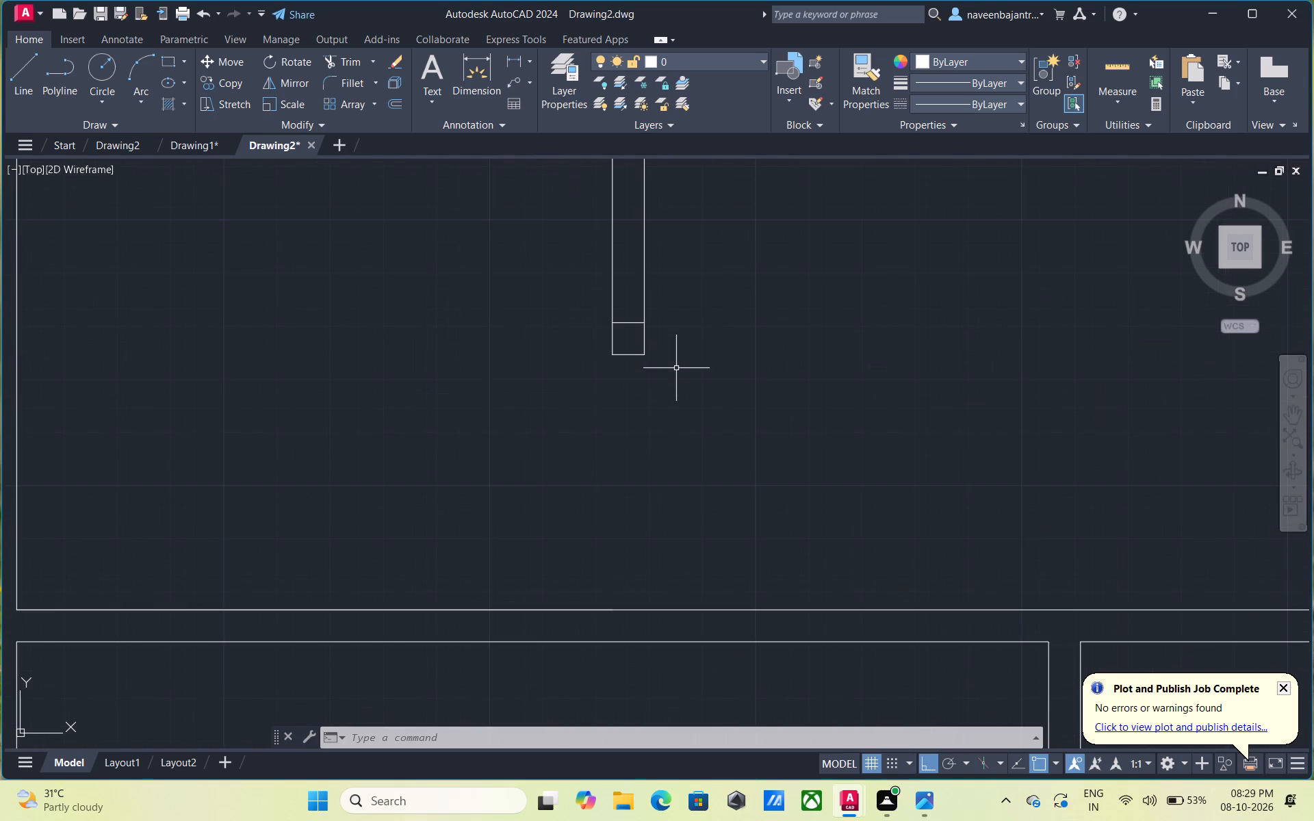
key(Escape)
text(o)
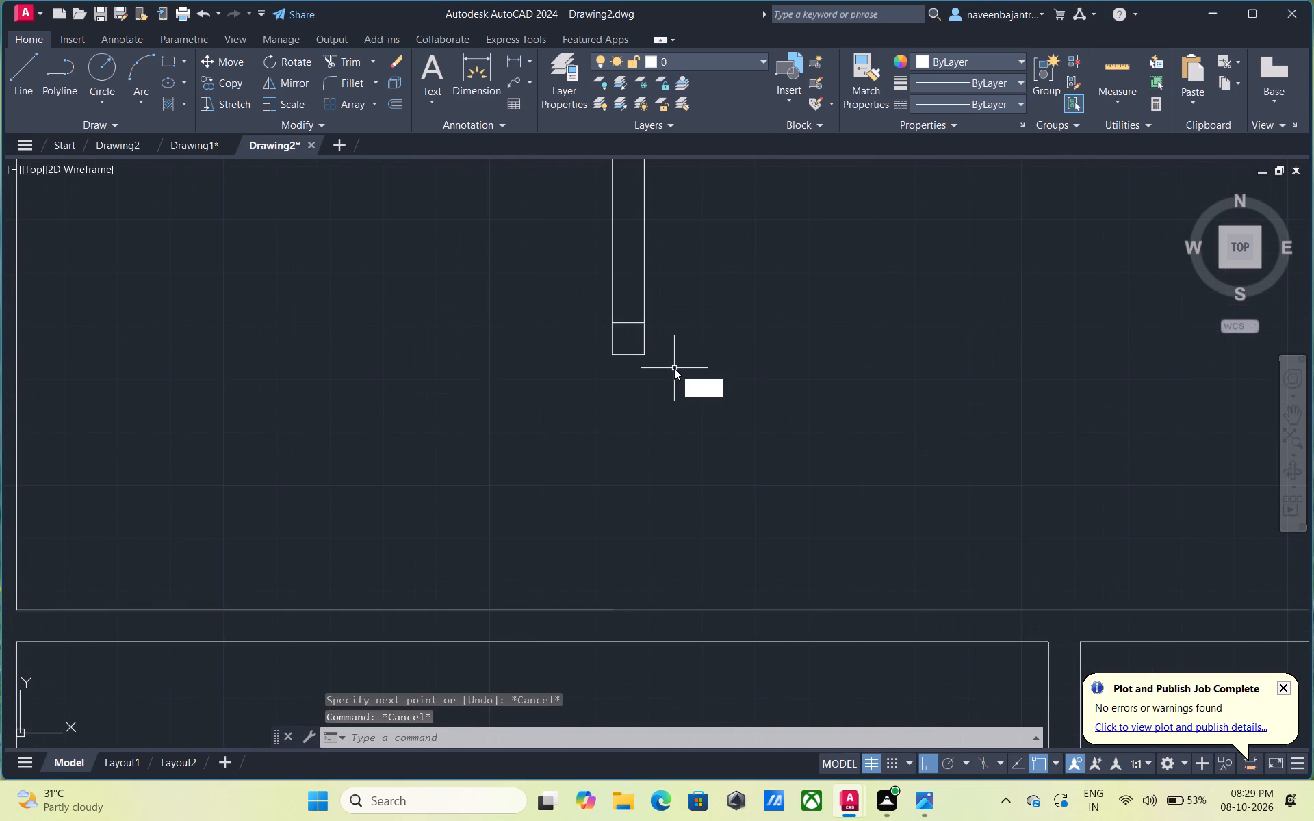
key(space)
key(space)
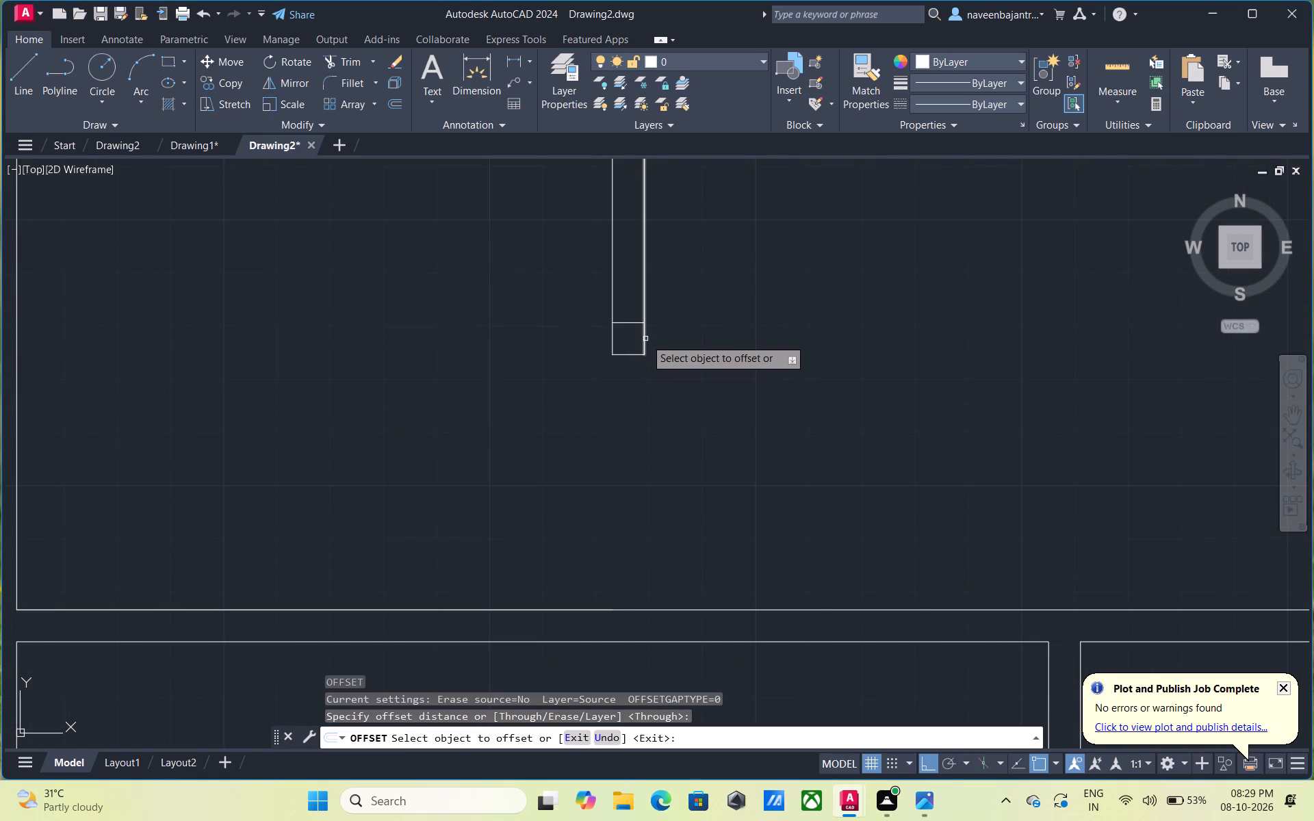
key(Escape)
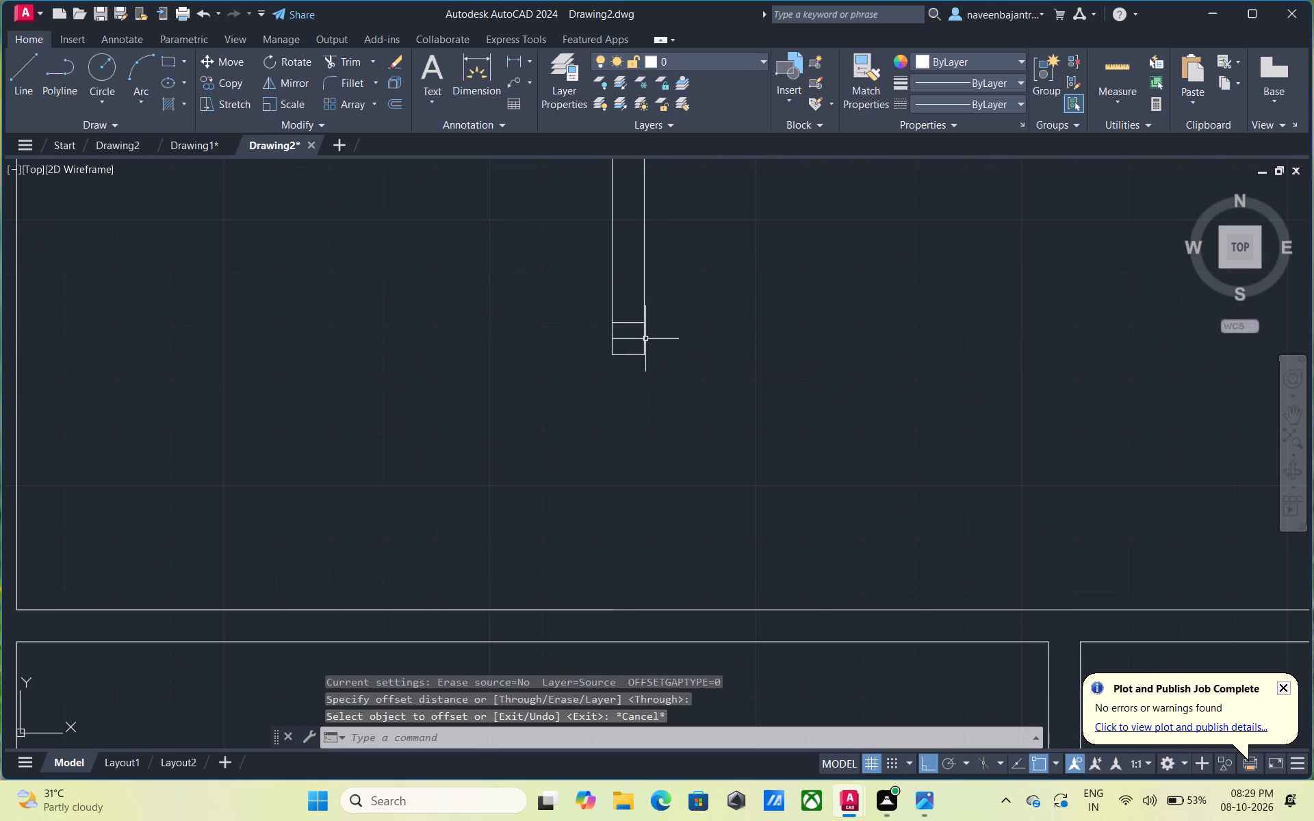
Draw a short vertical line over the right face of the upper-left partition's free end, from the cross line to the bottom corner.
text(l)
key(space)
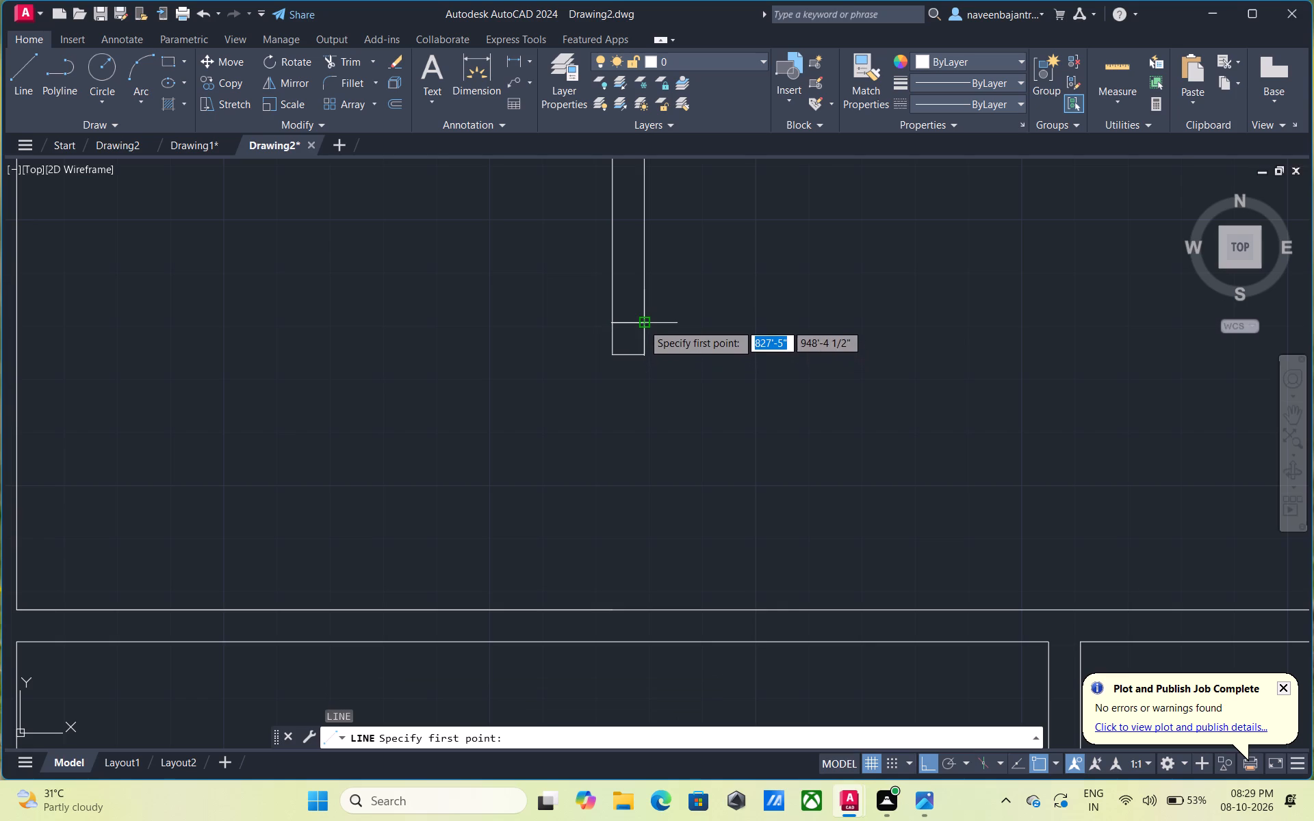
click(643, 324)
click(643, 354)
key(Escape)
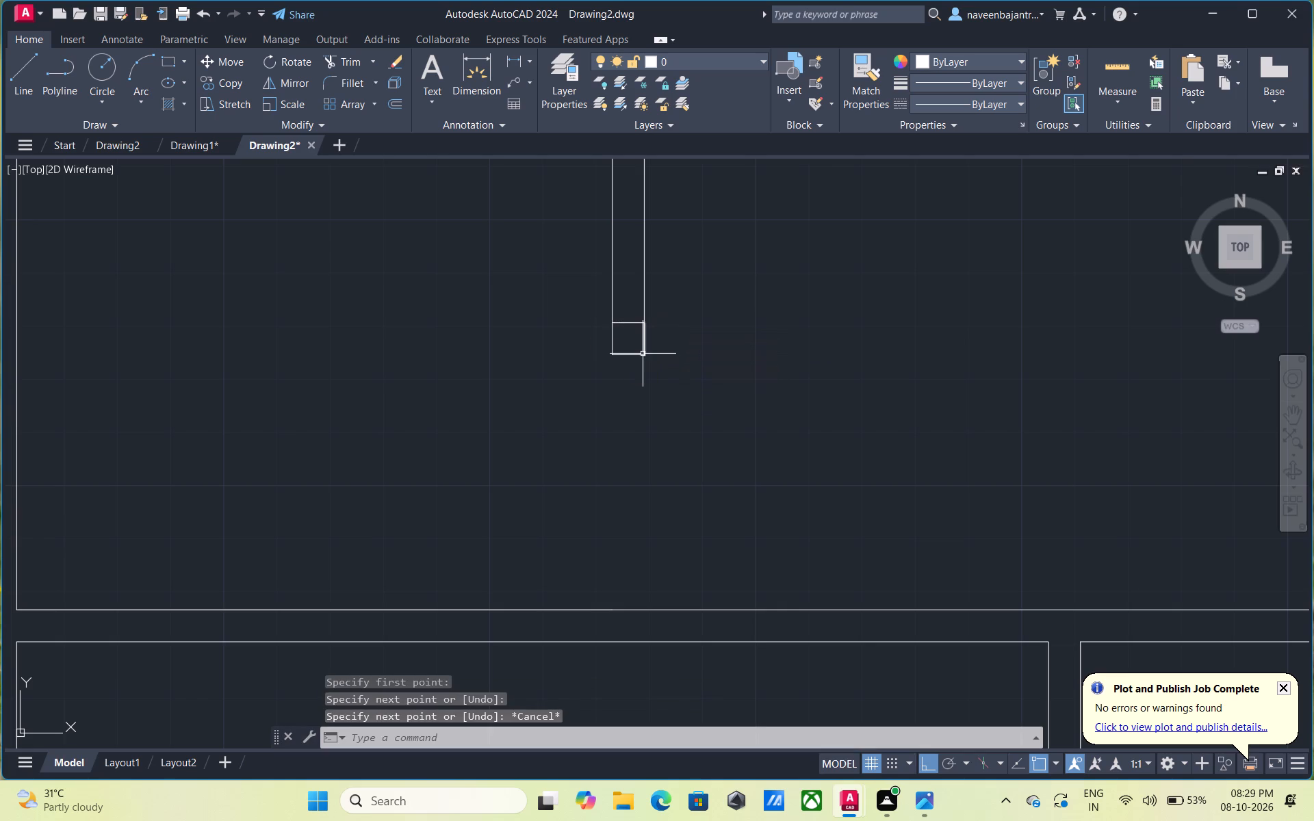
Offset the short vertical line at the partition's free end 2" to the right.
text(o)
key(space)
key(space)
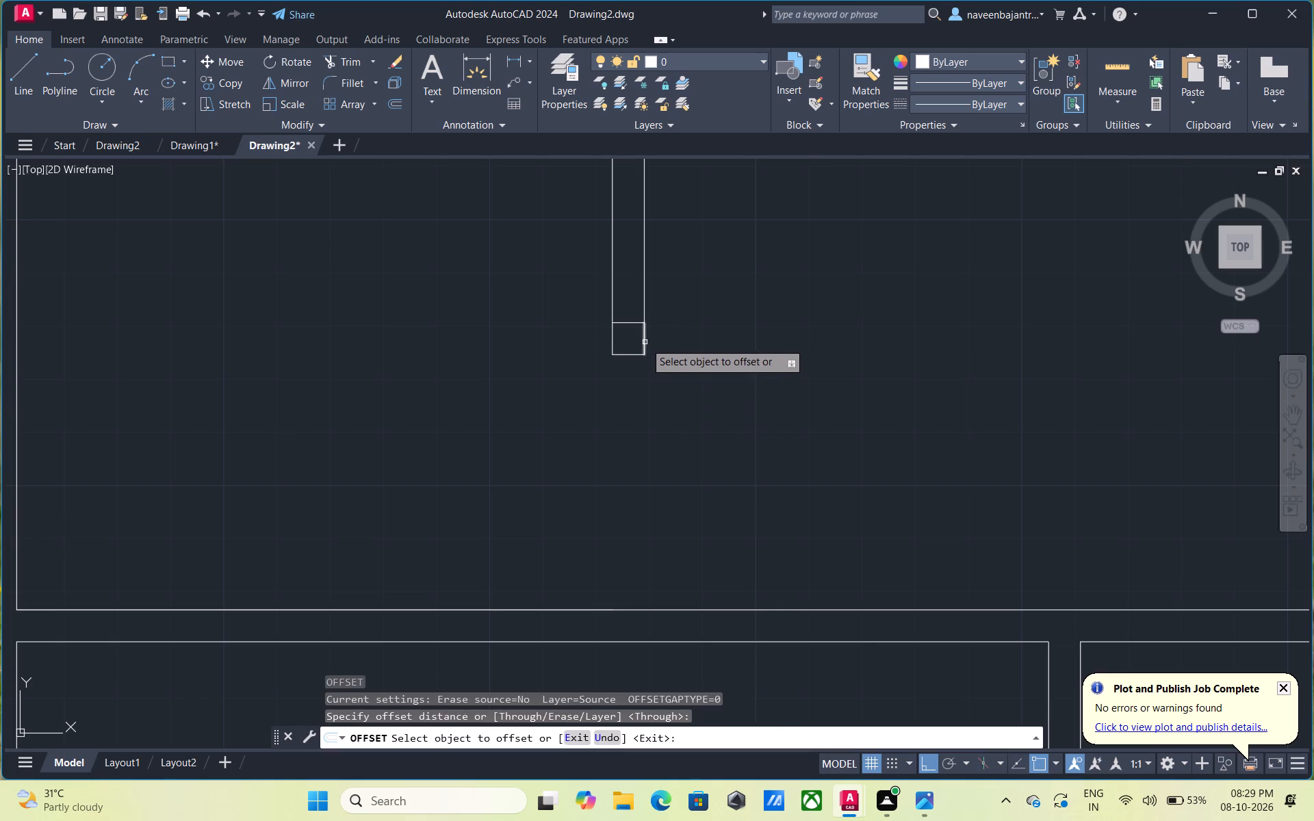
click(645, 342)
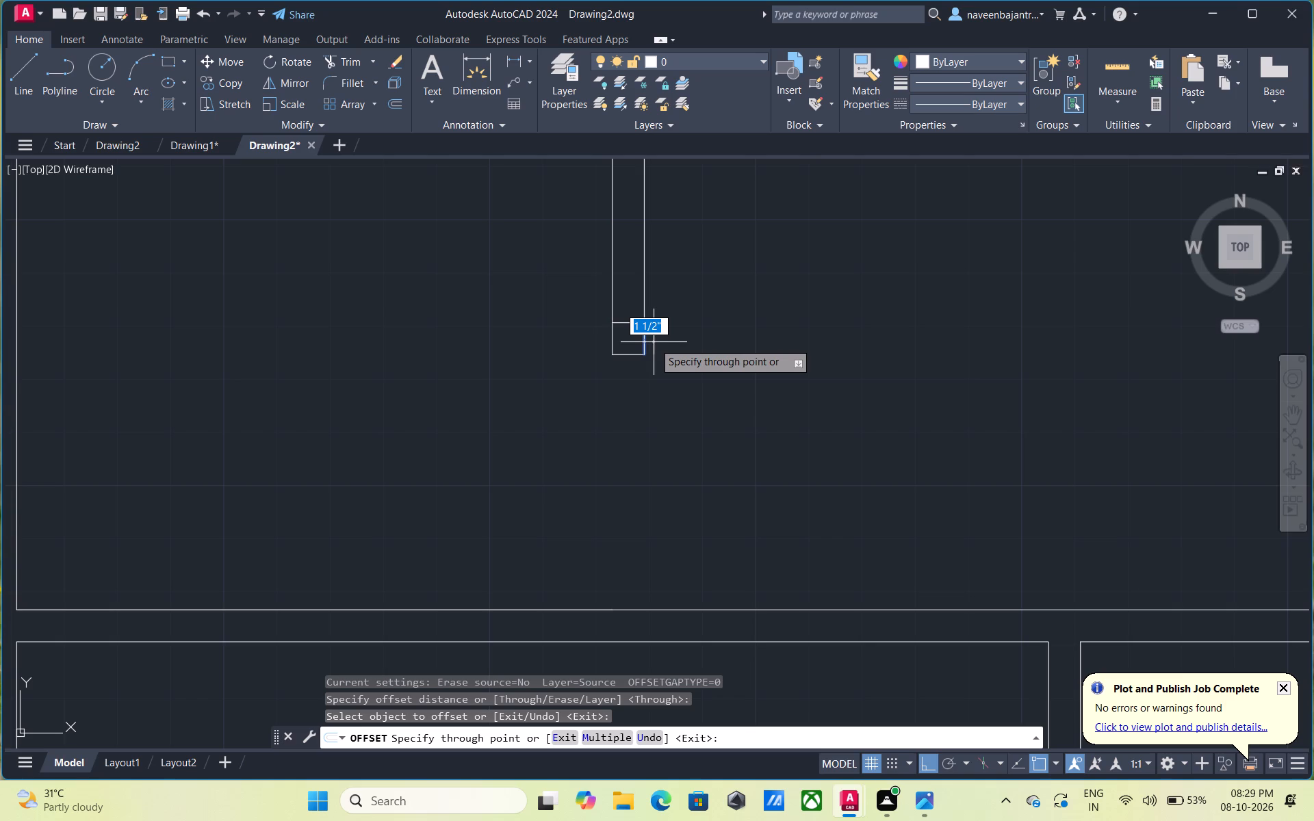
text(2")
key(Return)
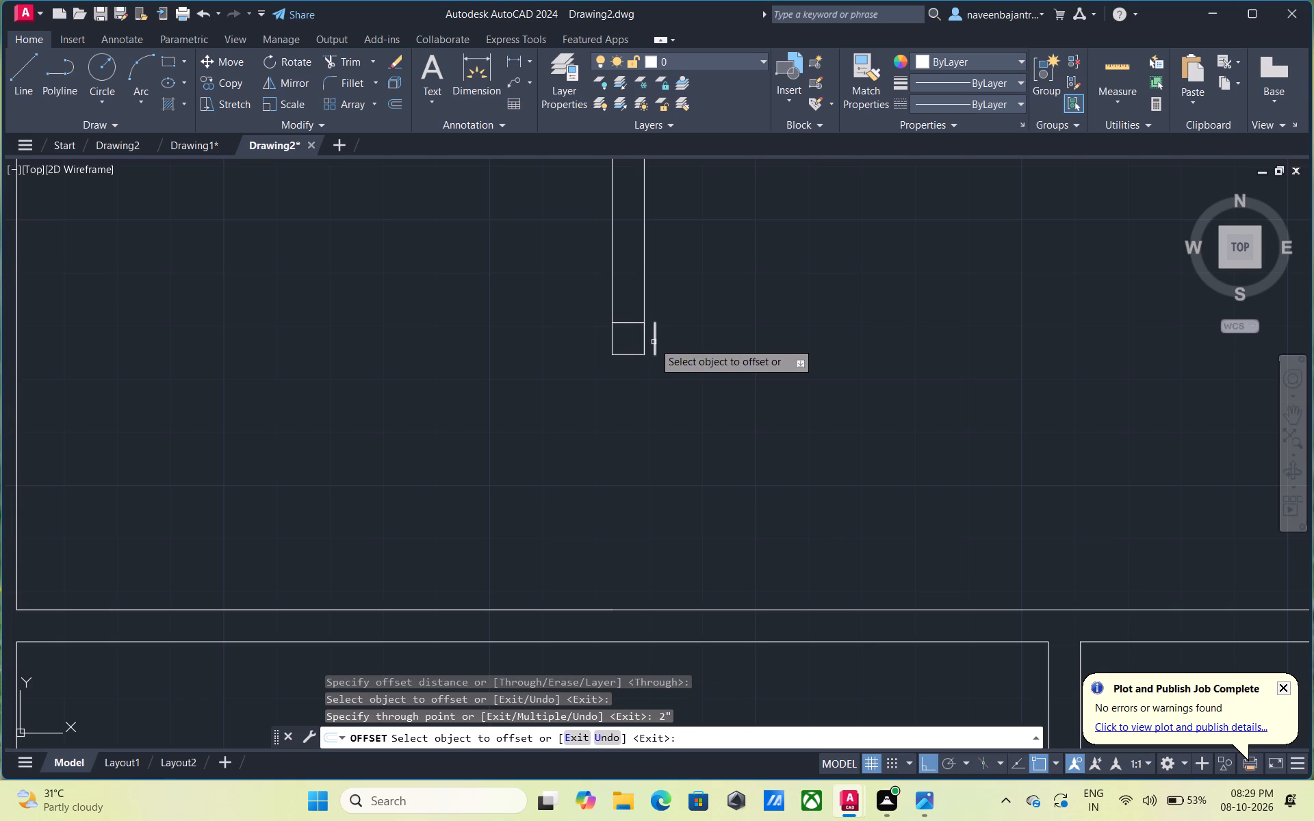
key(Escape)
Draw horizontal lines joining the partition's right face to the offset line at its top and bottom, closing the 2" projection.
scroll(652, 330, up, 1)
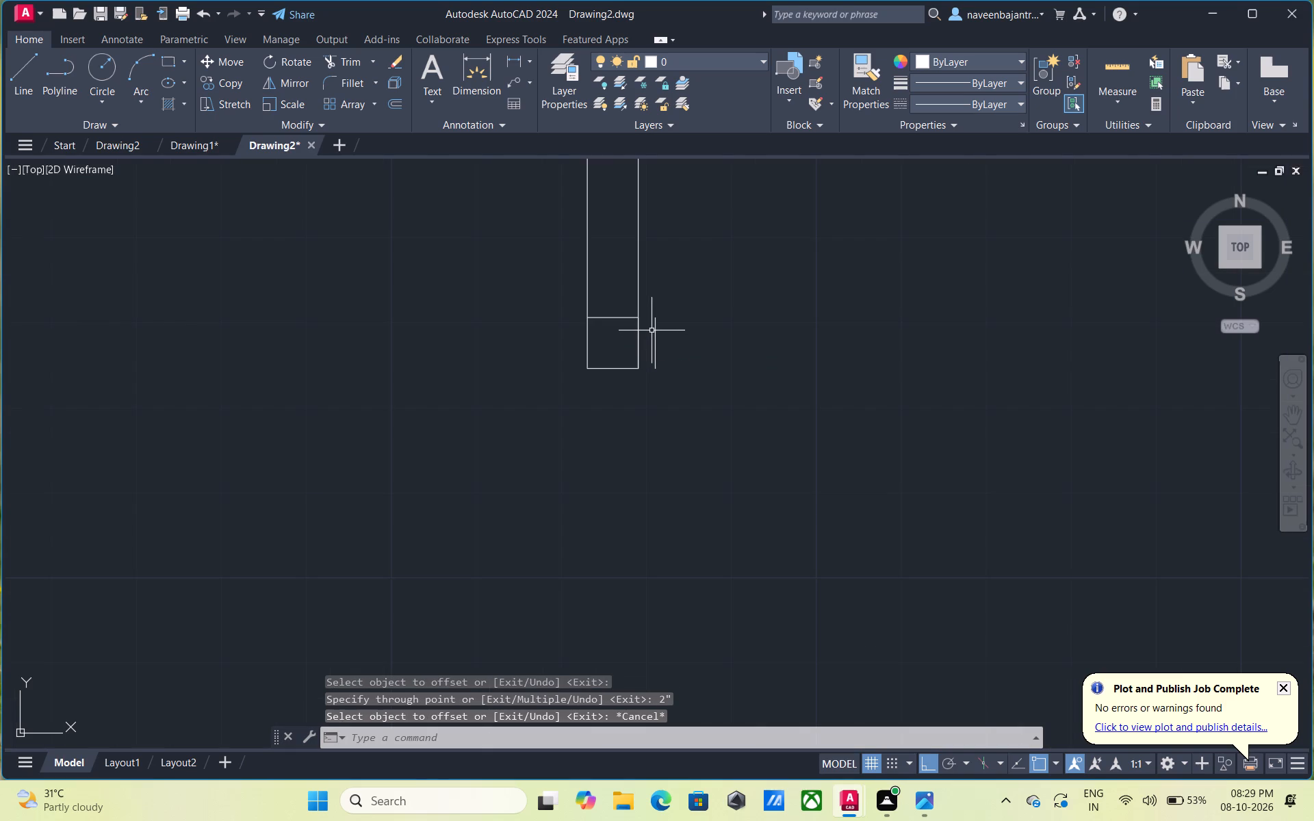
text(l)
key(space)
click(641, 321)
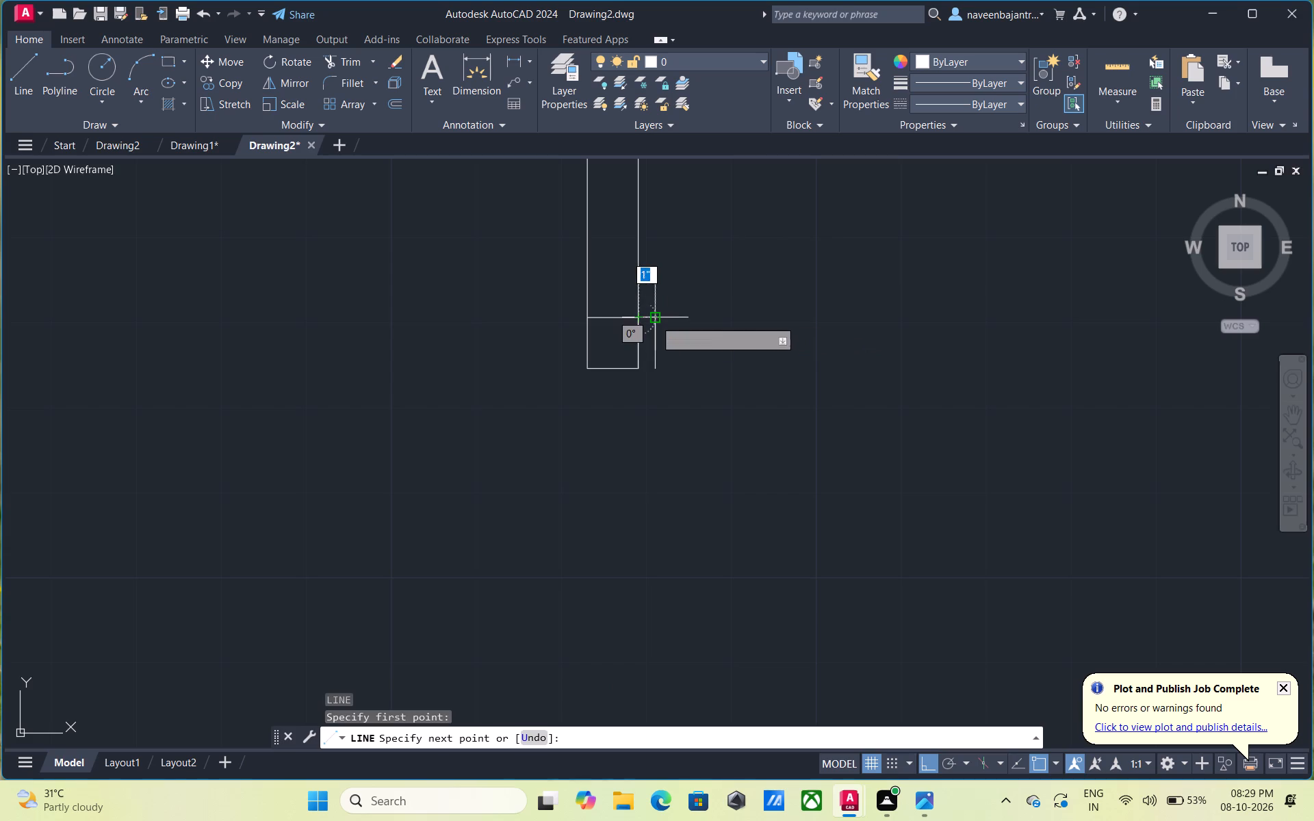
click(656, 320)
key(Escape)
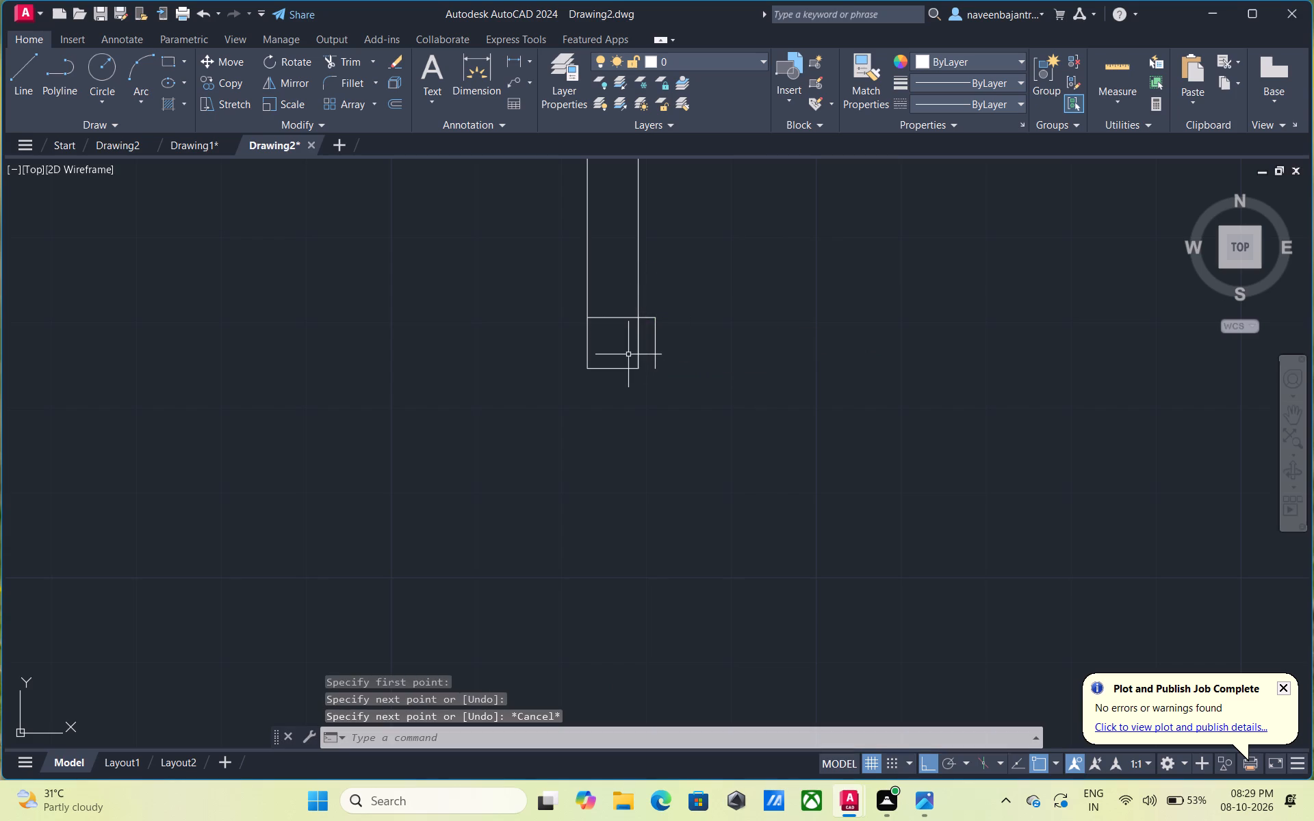
key(l)
key(space)
click(634, 369)
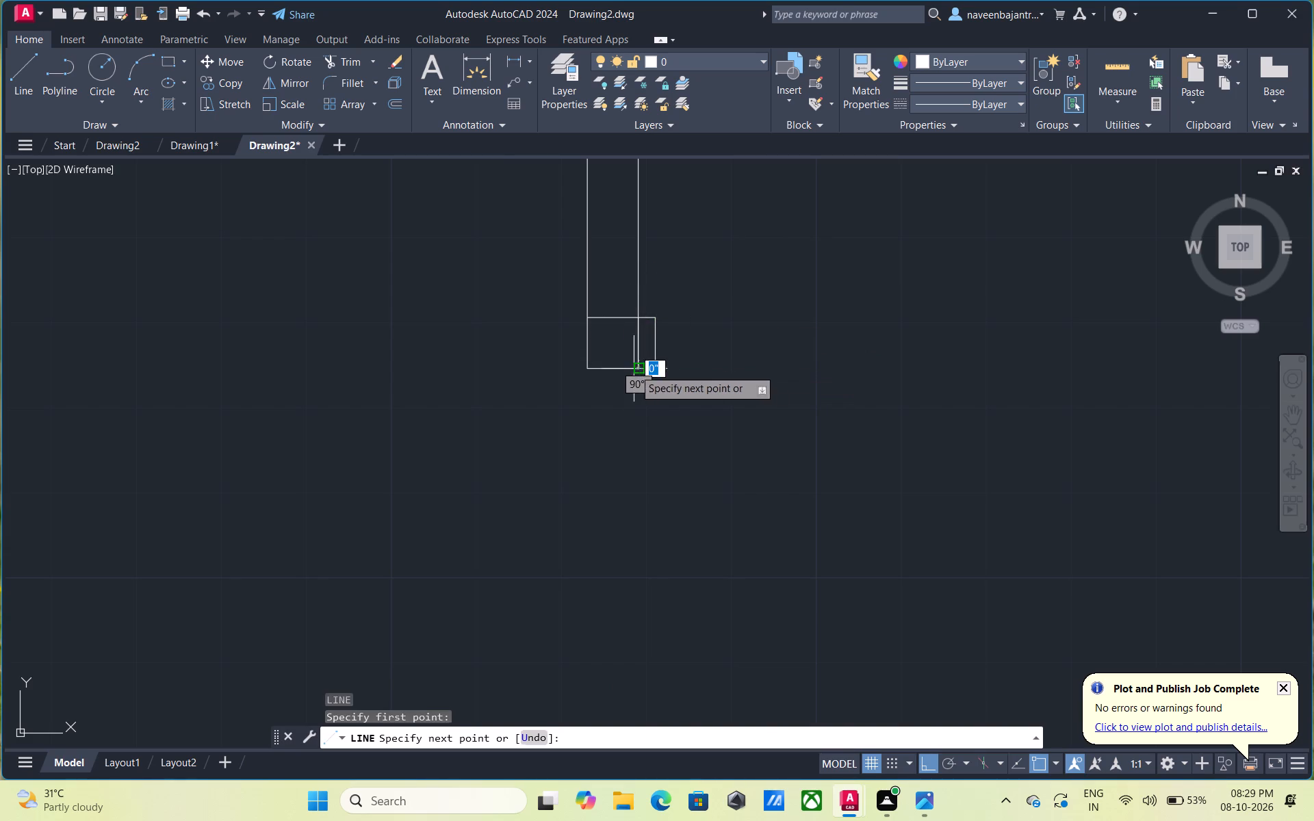
click(652, 368)
key(Escape)
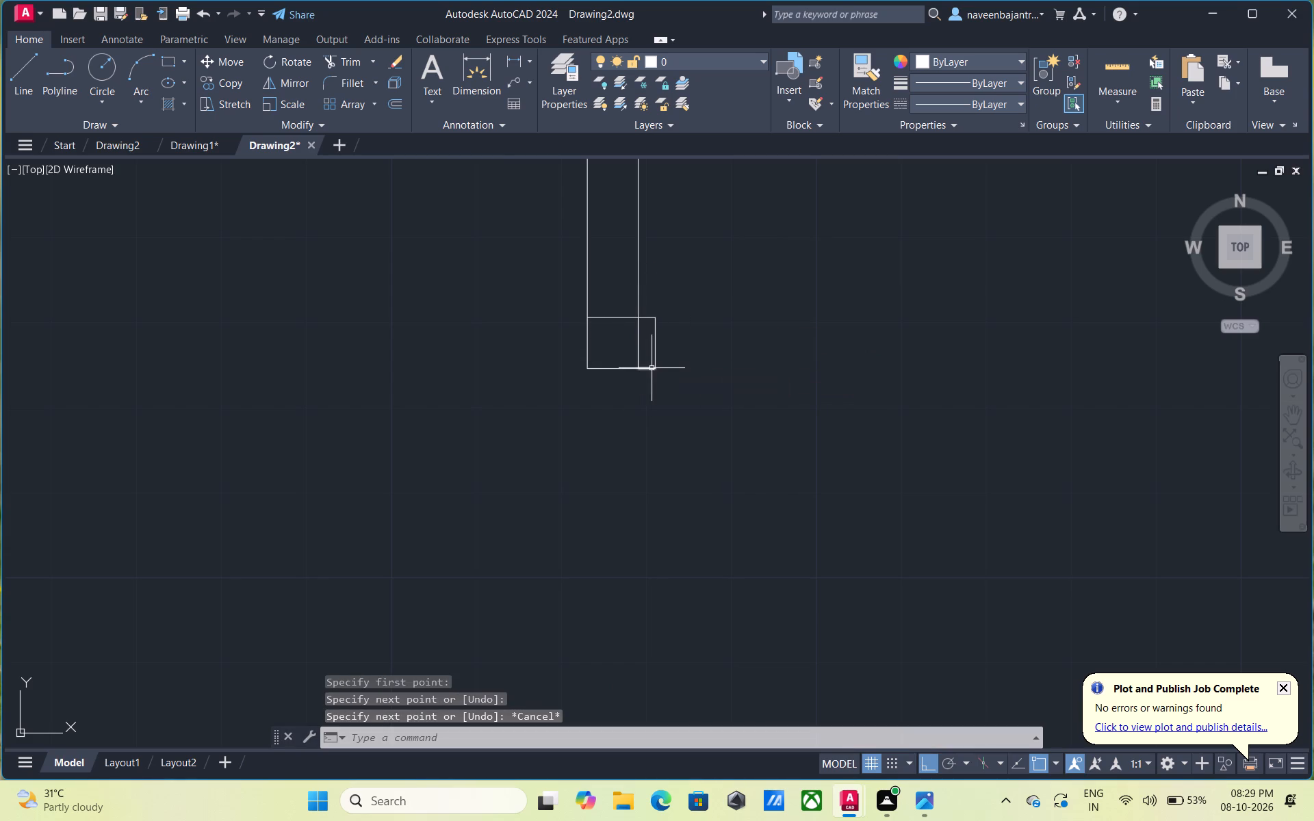
Trim the partition's right face inside the projection and the cross line between the two partition faces.
text(tr)
key(space)
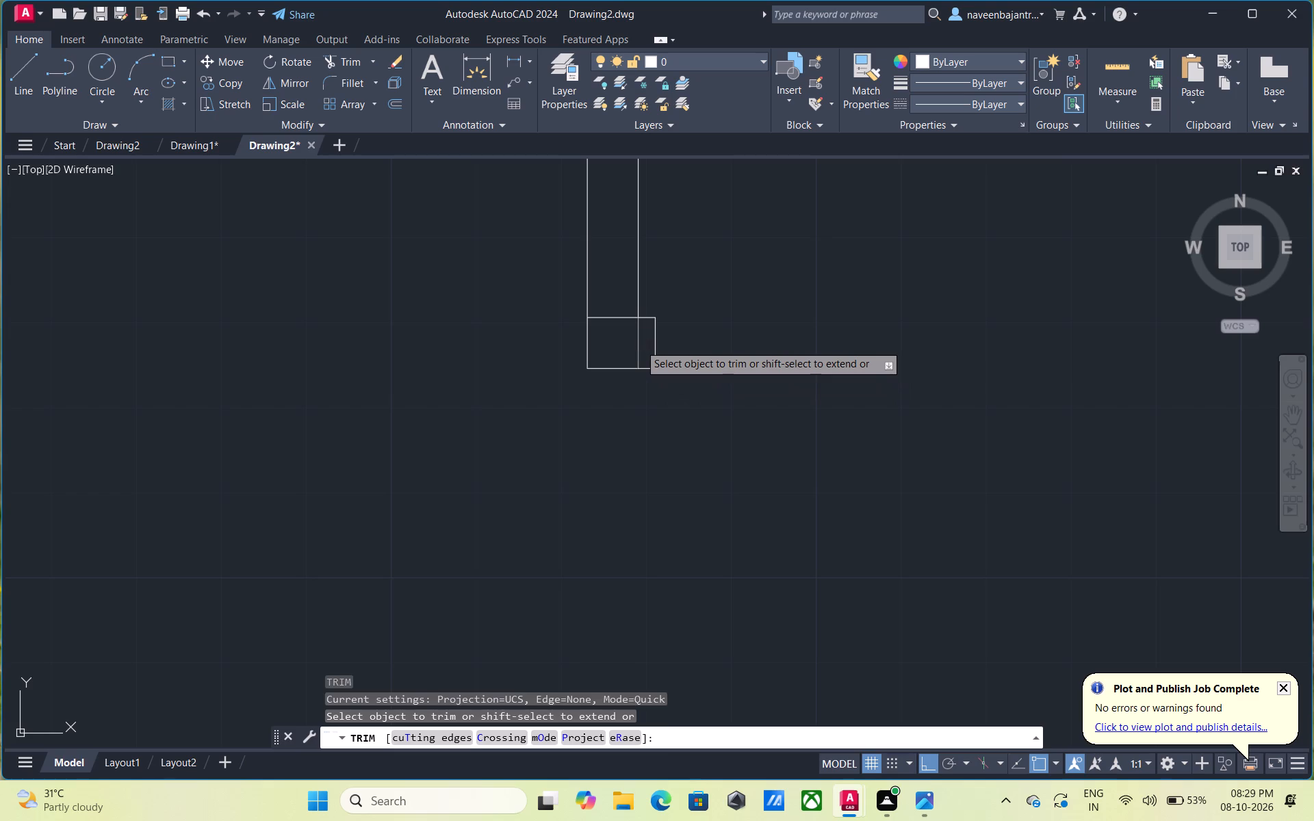
click(639, 344)
click(639, 344)
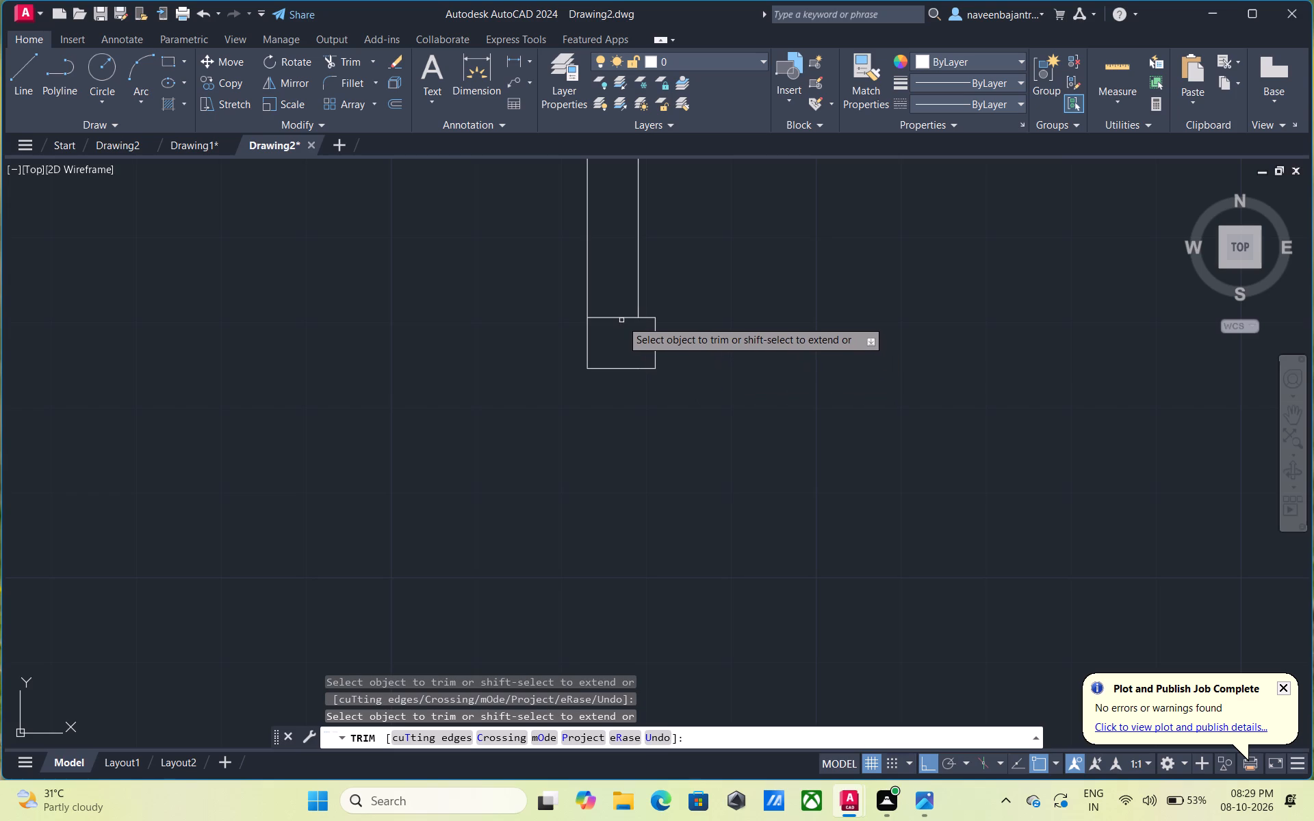
click(621, 317)
scroll(621, 324, down, 2)
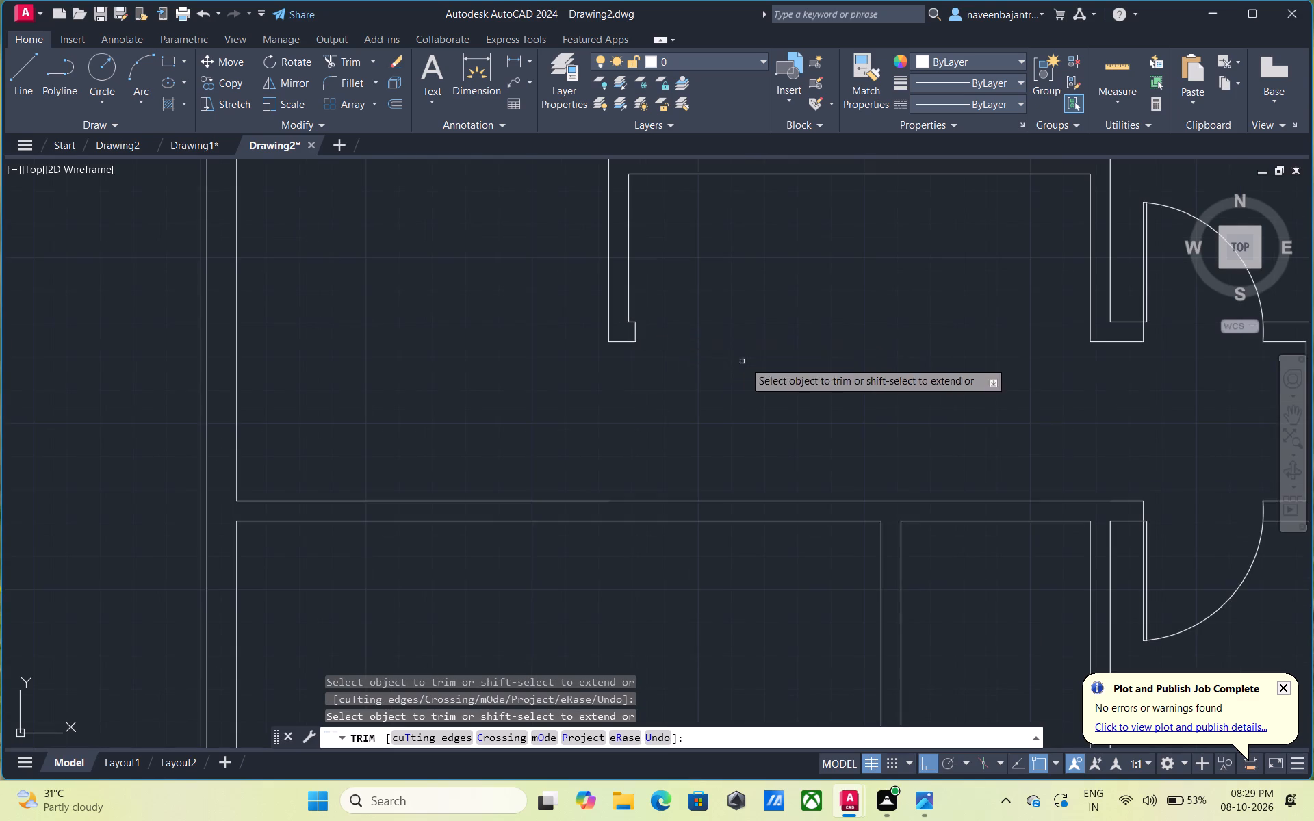
middle_drag(844, 363, 812, 369)
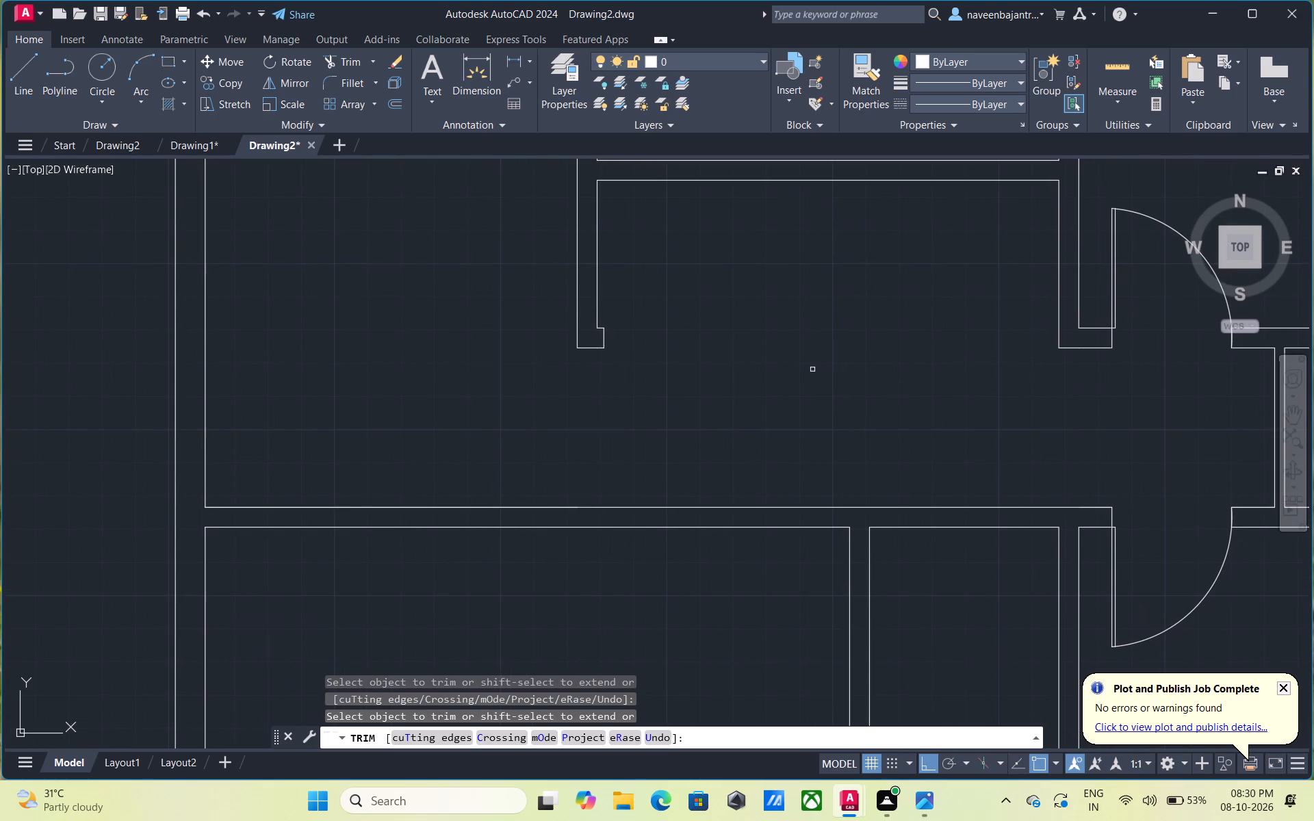
scroll(812, 369, down, 1)
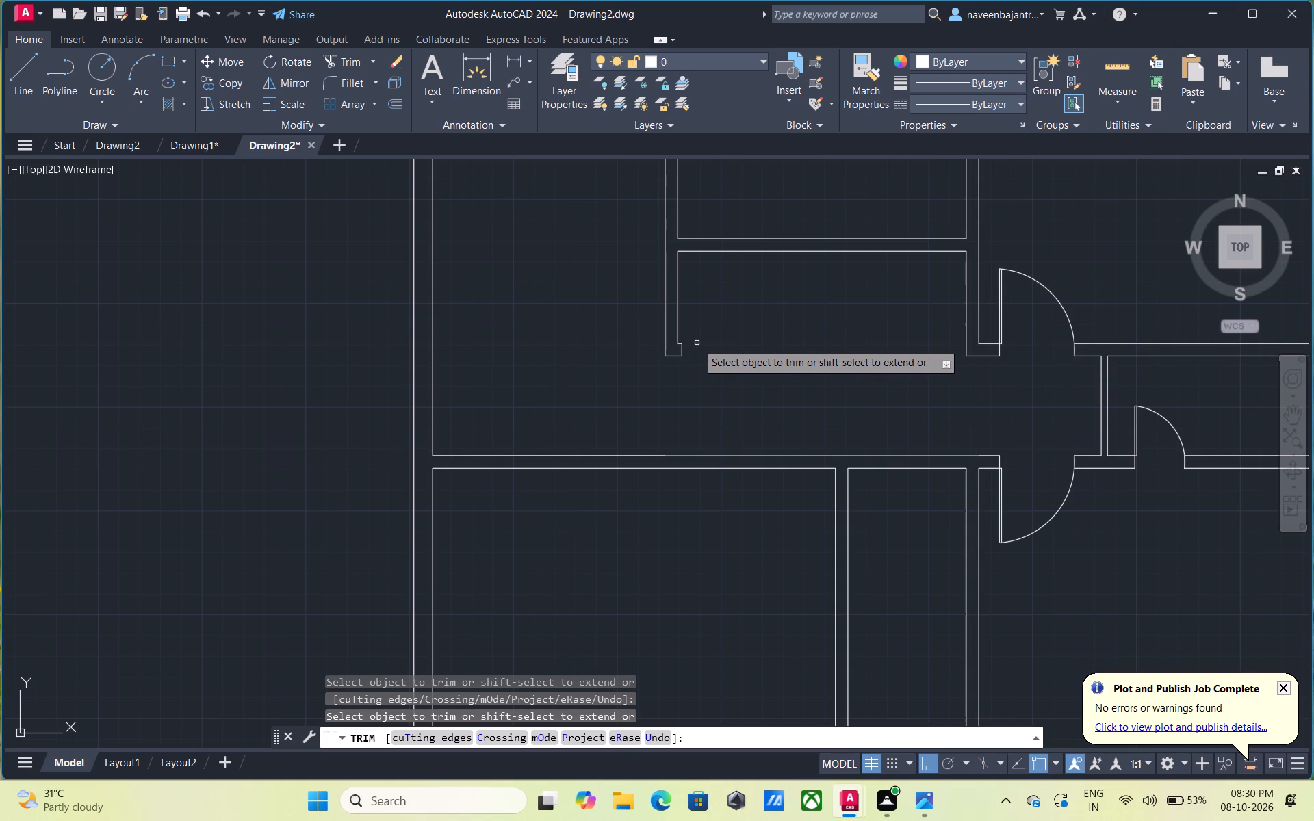
scroll(697, 343, up, 2)
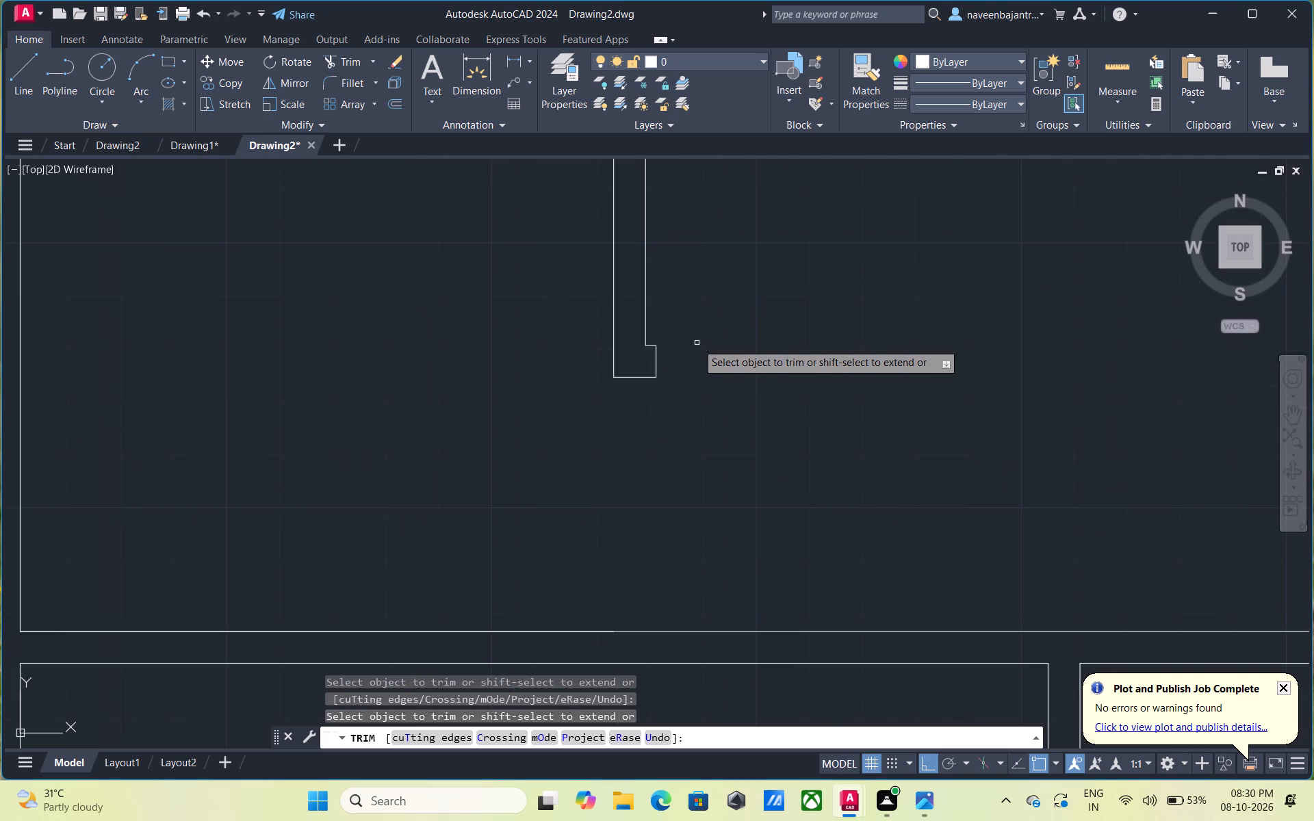
text(l)
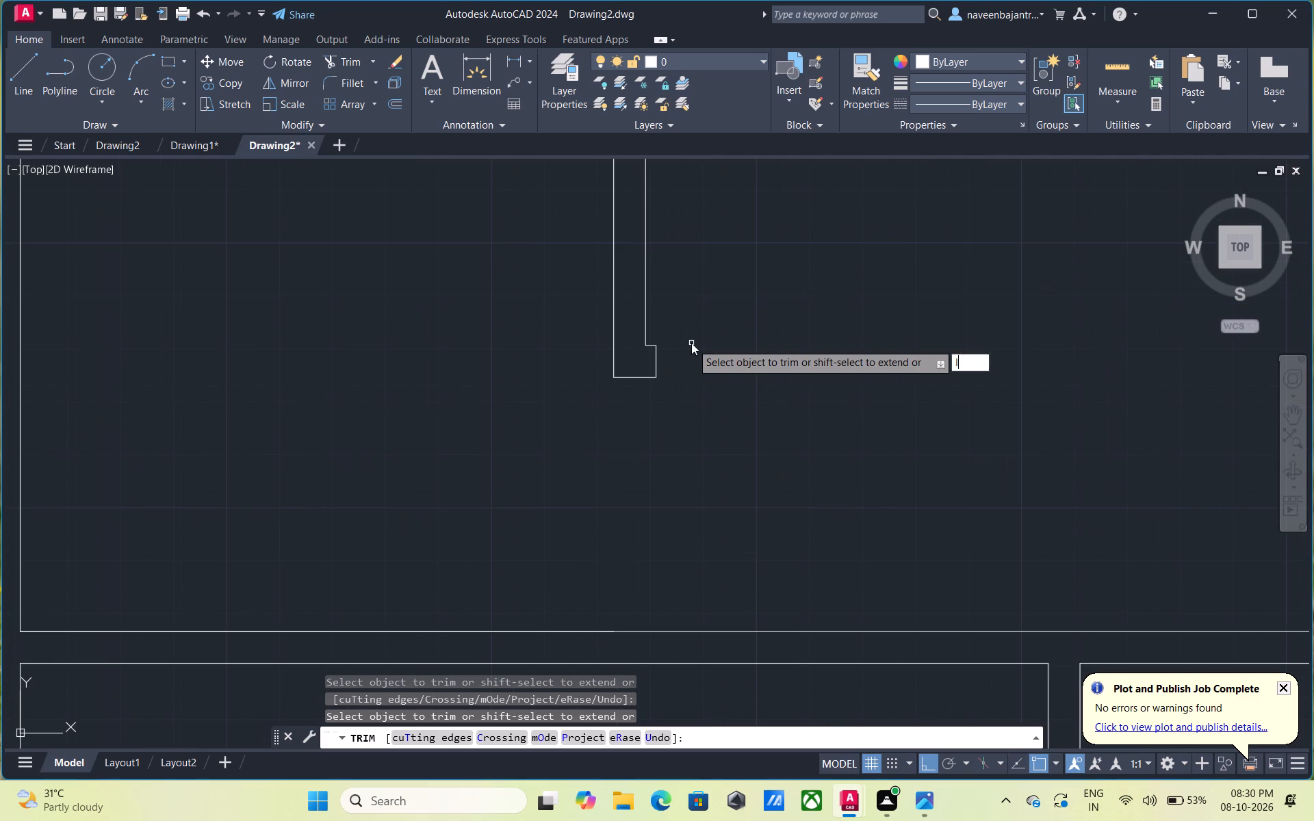
key(space)
key(Escape)
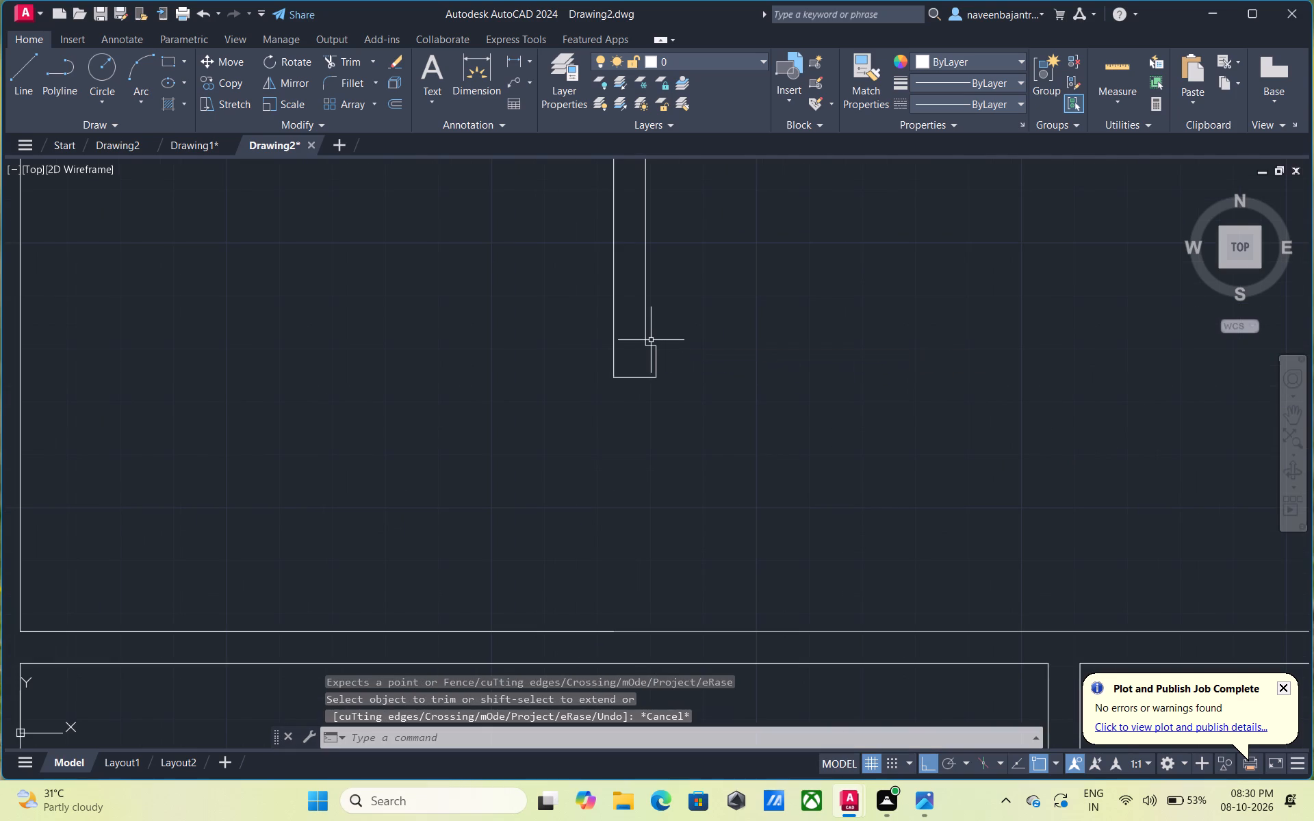
Draw a horizontal line leftward from the projection's inner corner across the partition and past its left face.
text(l)
key(space)
click(644, 343)
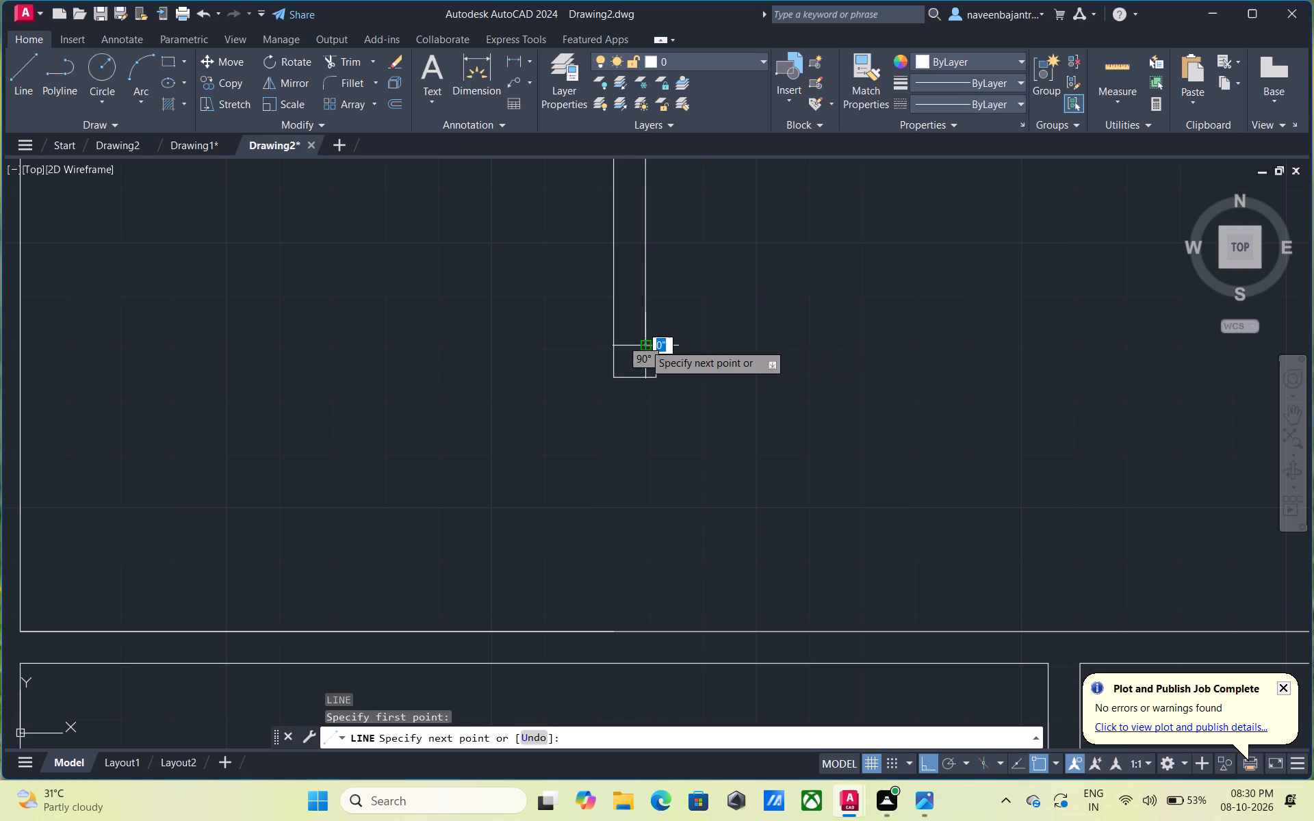
click(589, 345)
key(Escape)
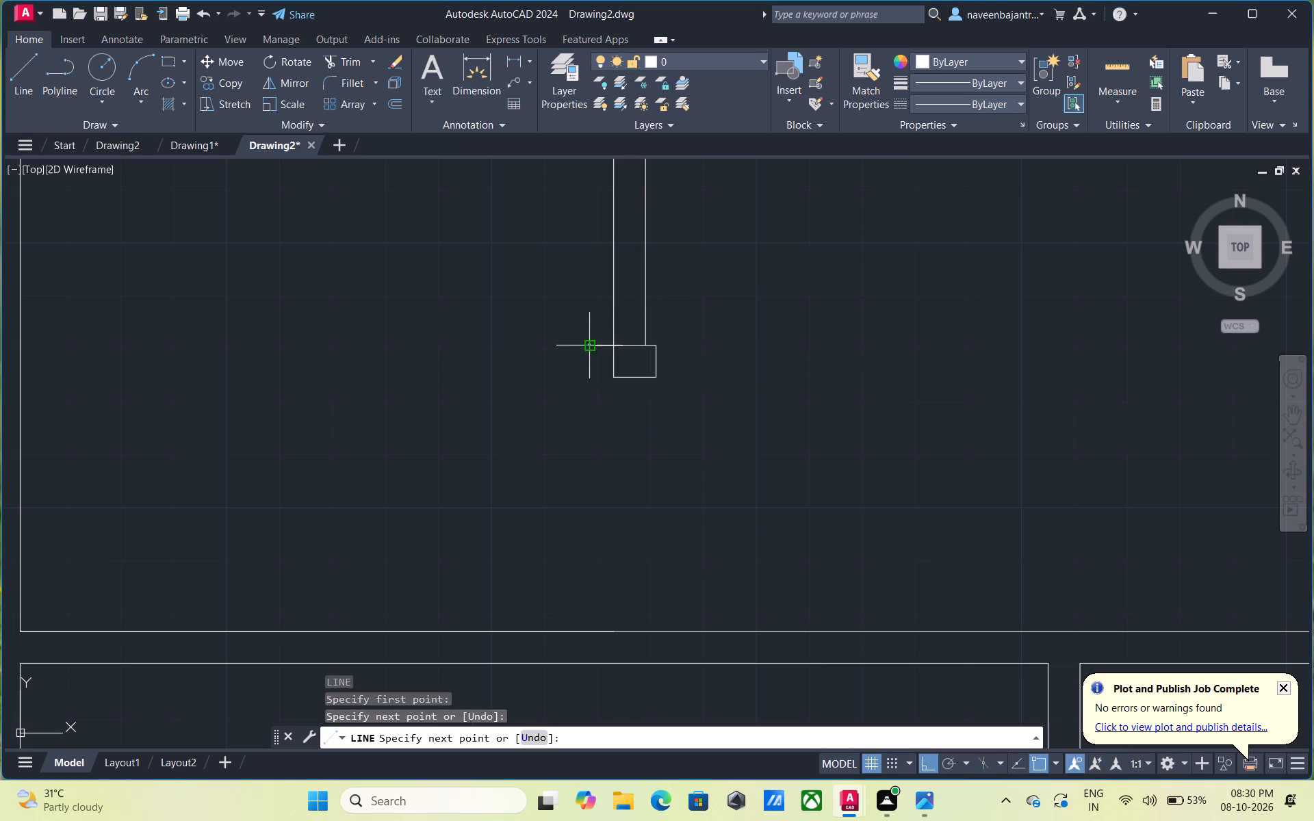
Trim the horizontal line's overhang beyond the left face of the partition with the 2" projection.
text(tr)
key(space)
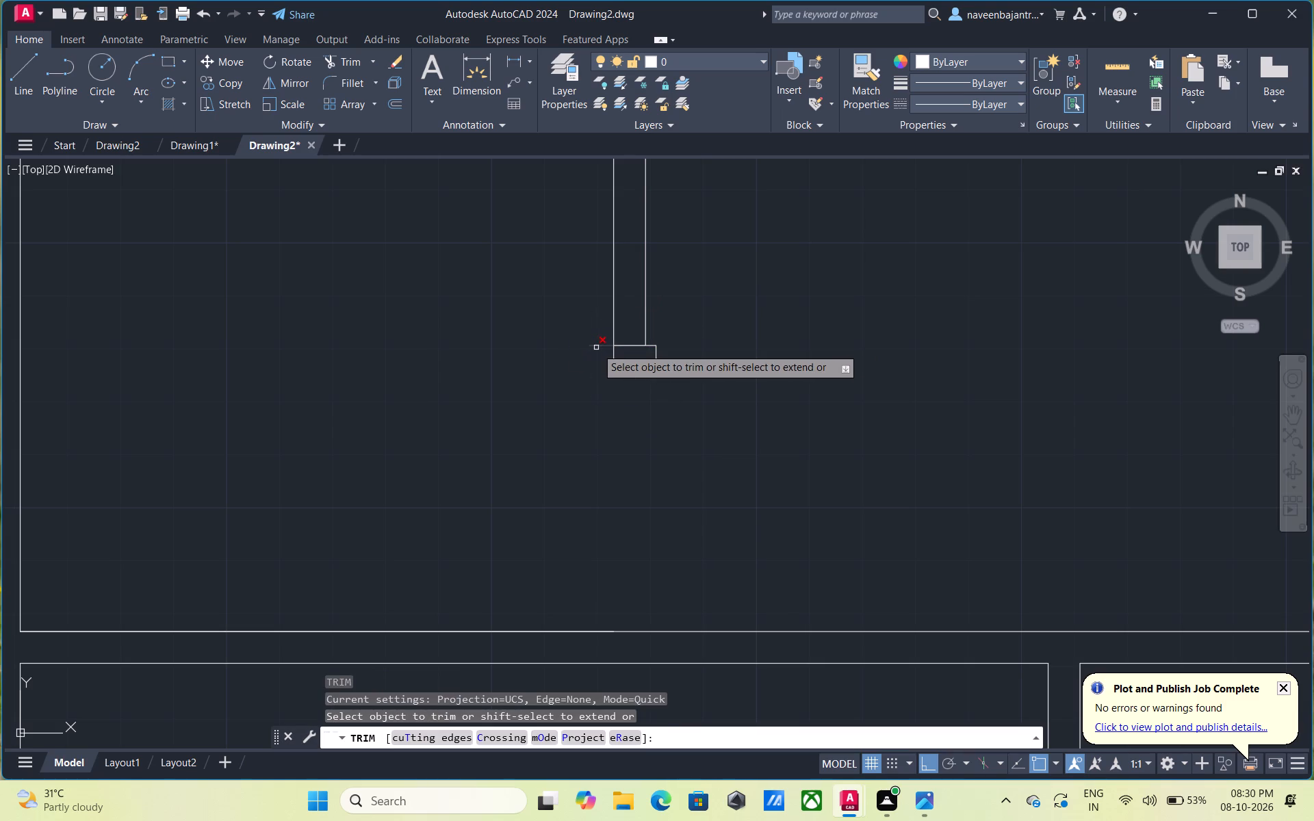
click(596, 348)
scroll(672, 354, down, 2)
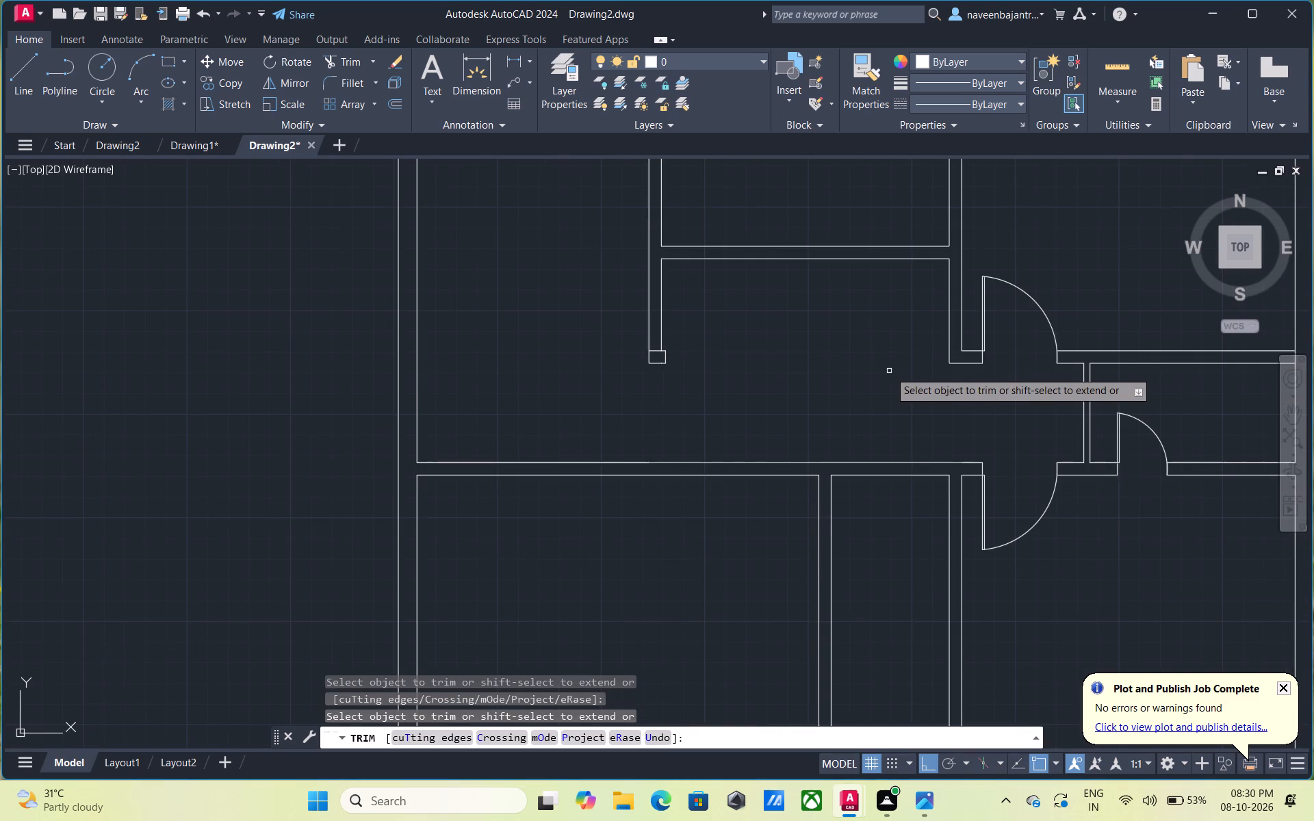
middle_drag(889, 371, 711, 383)
scroll(710, 383, up, 1)
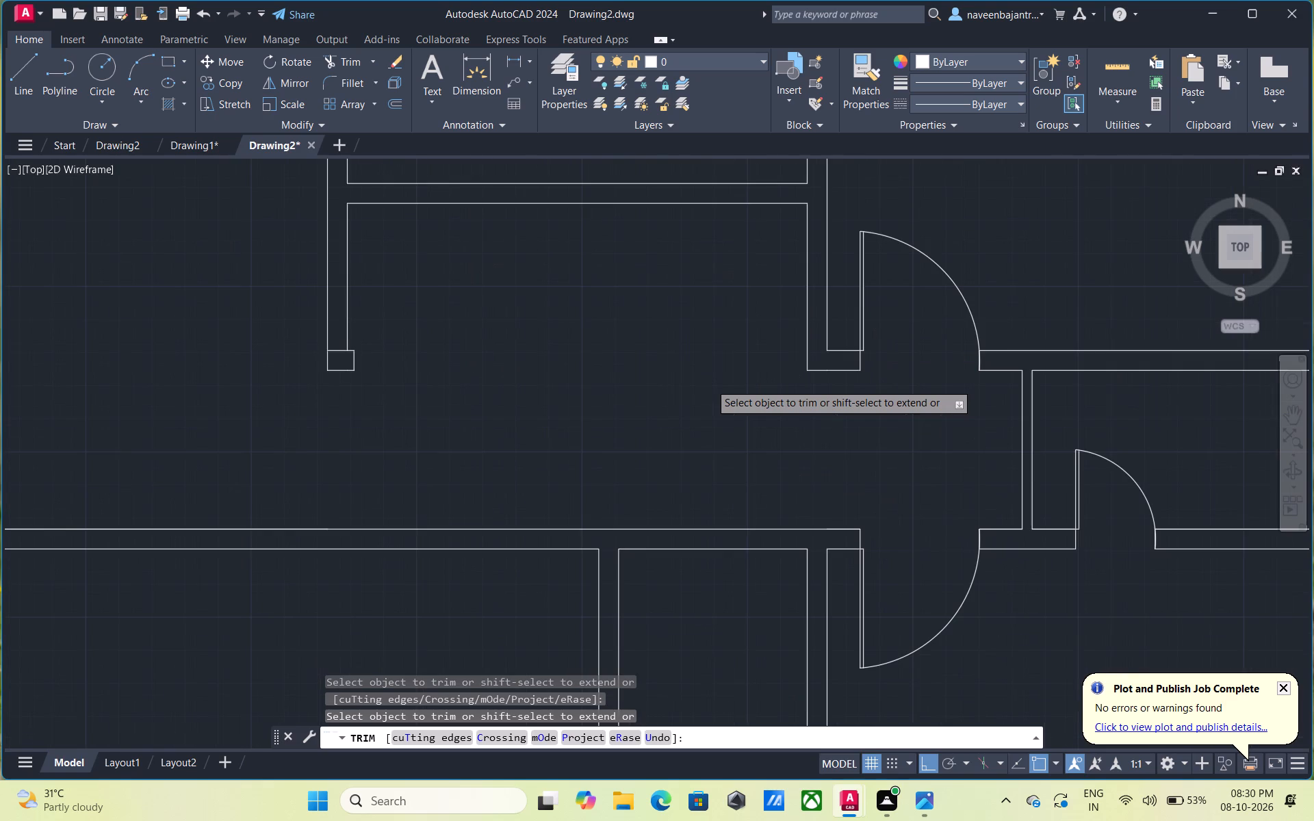
key(Escape)
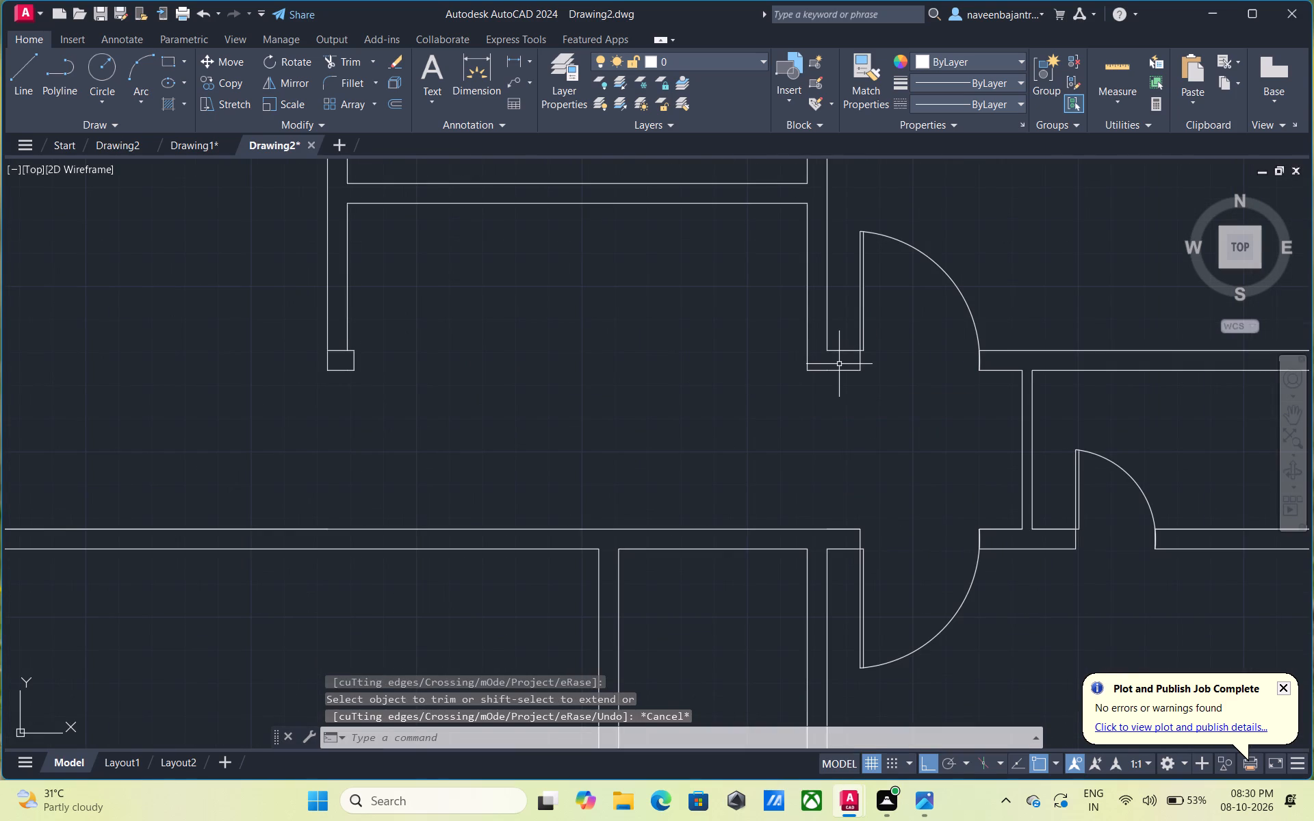
Draw a vertical line down from the inner corner beside the upper 3' door across the short wall, and trim its overhang below.
text(l)
key(space)
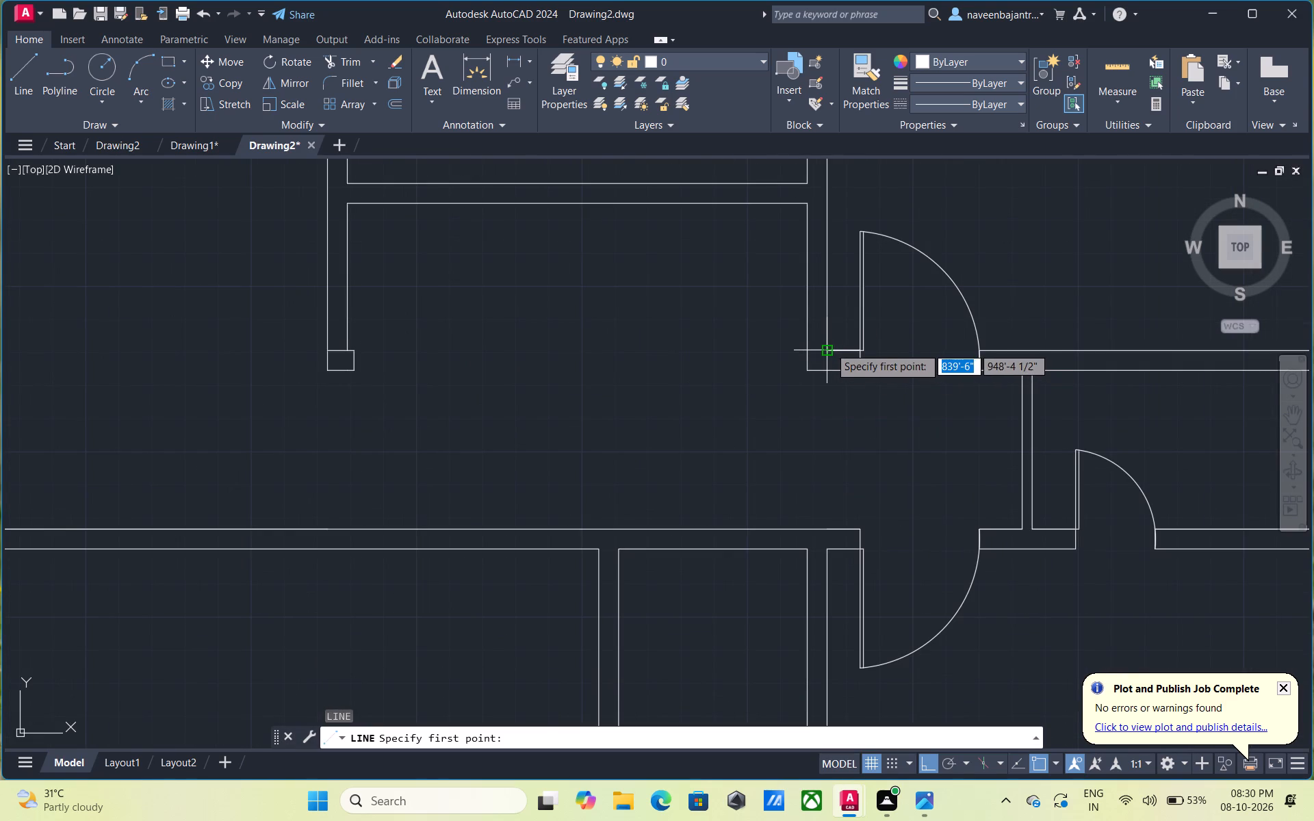
click(829, 347)
click(827, 381)
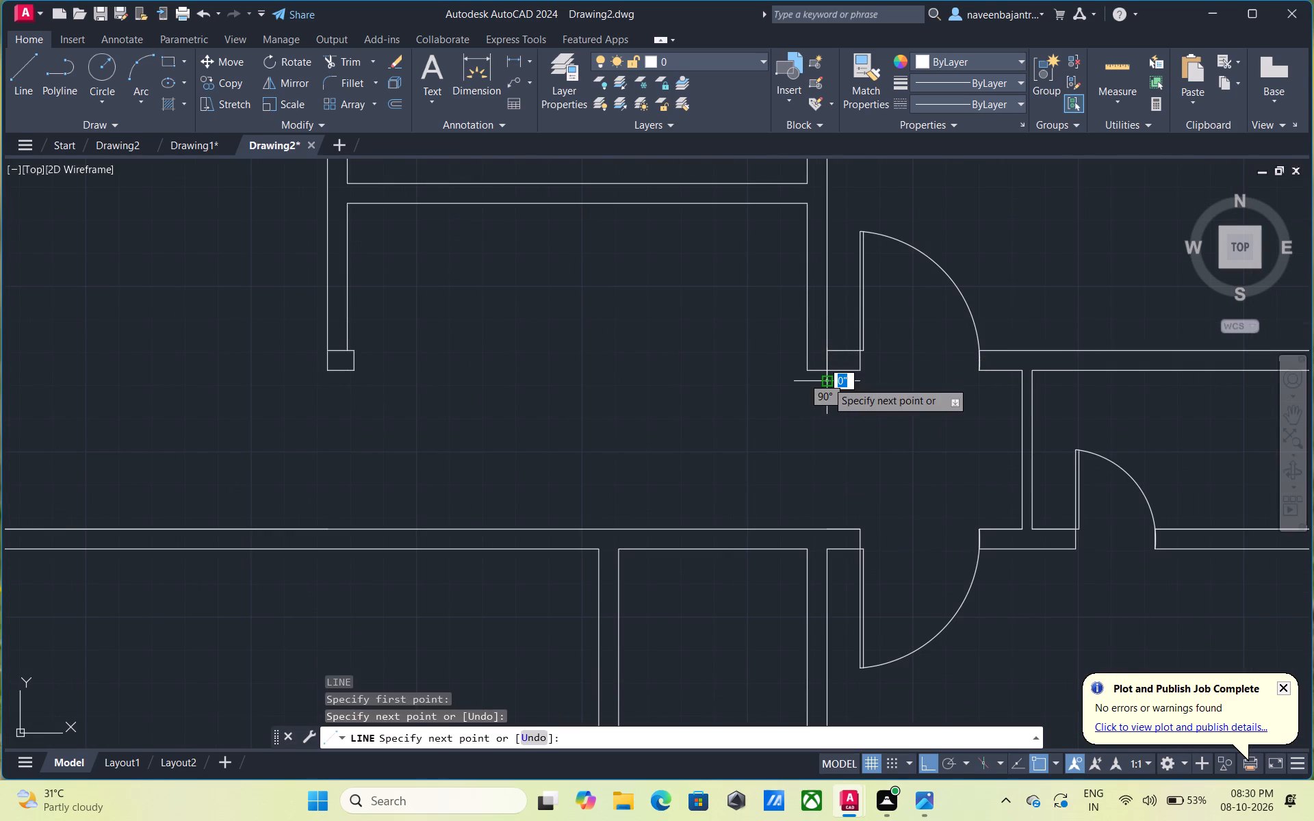
key(Escape)
text(r)
key(space)
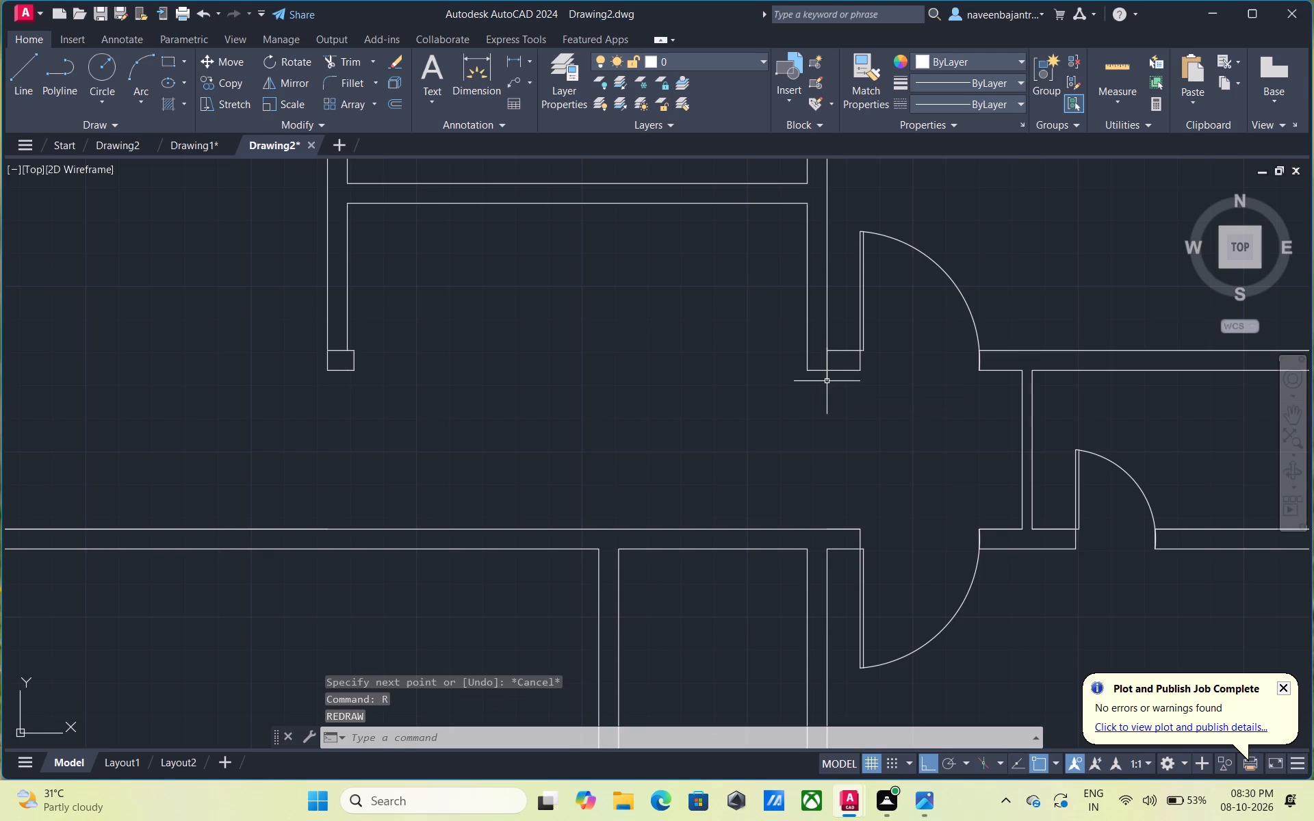
key(Escape)
text(tr)
key(space)
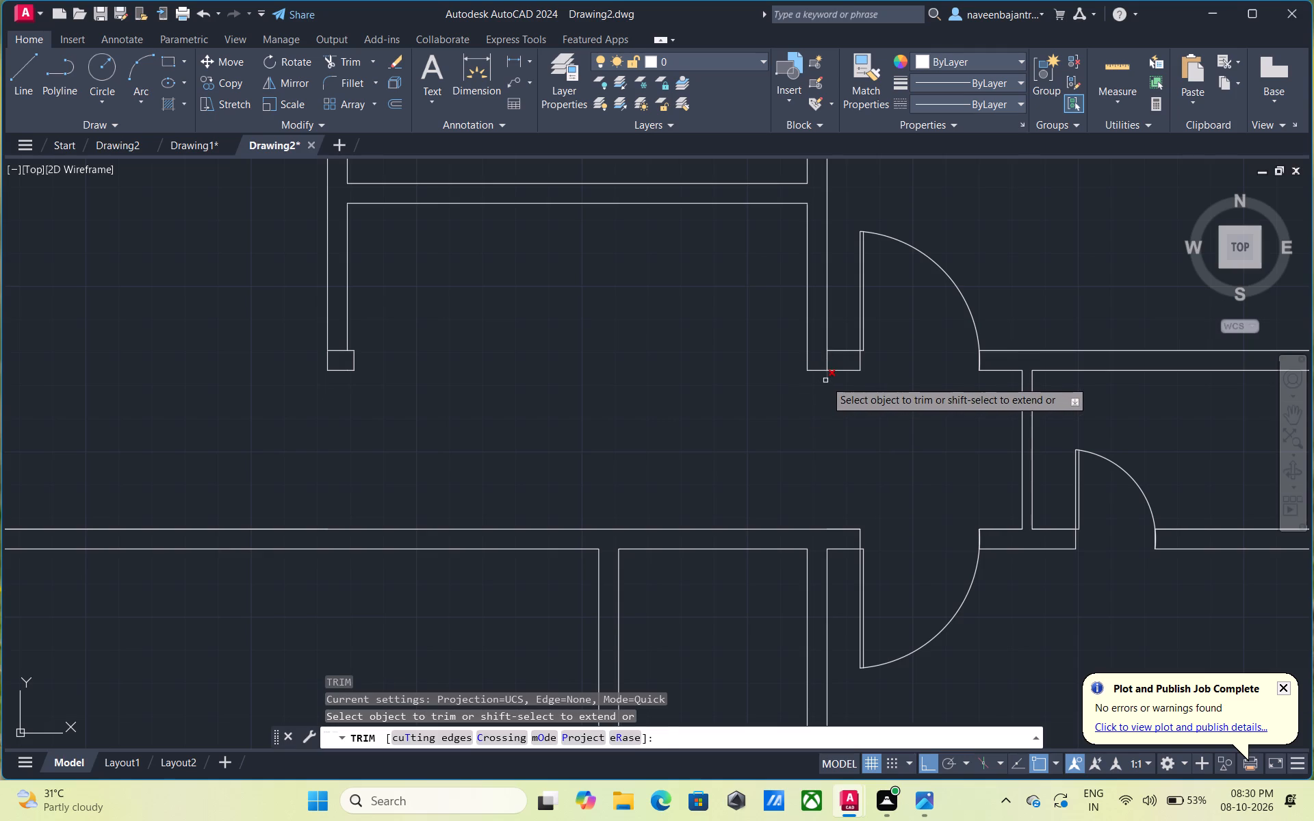
click(825, 380)
key(Escape)
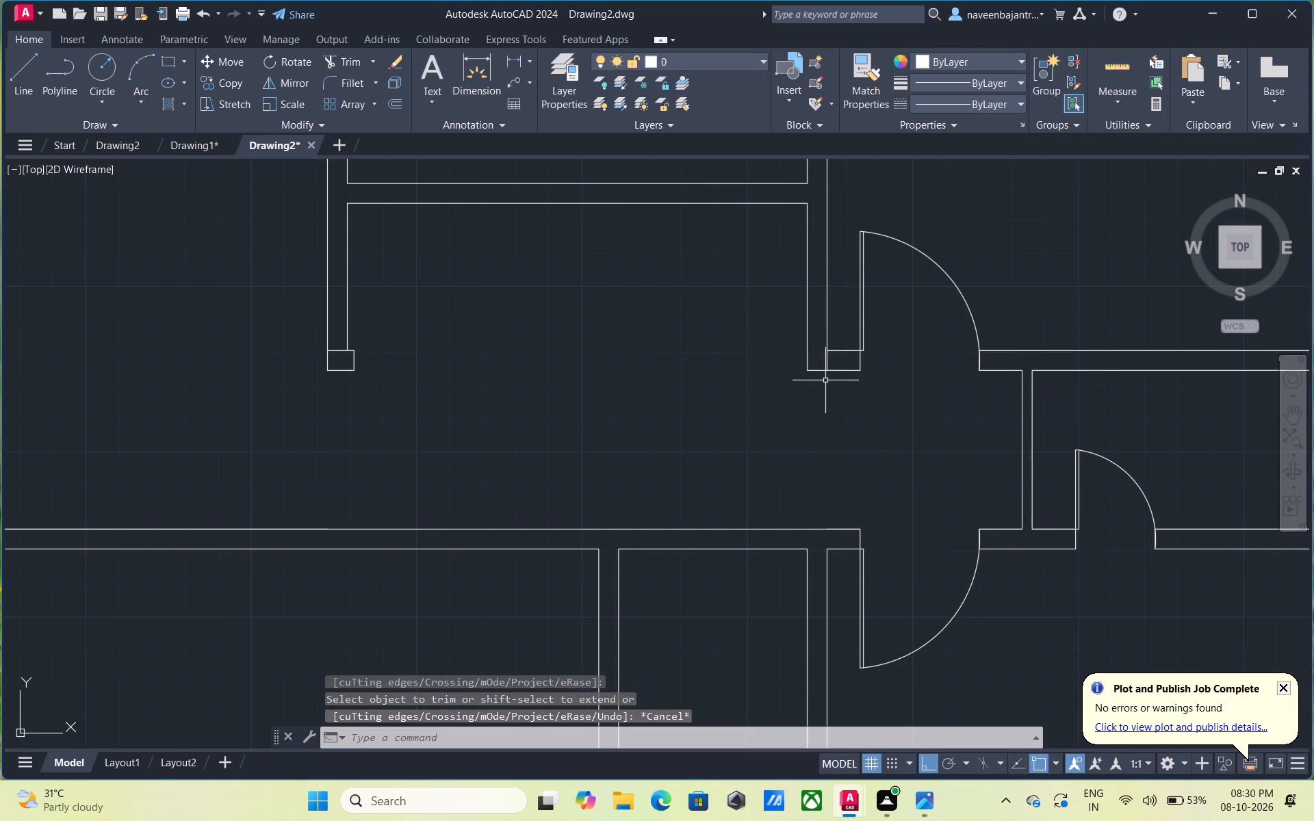
Offset the short vertical line across the wall end 2" to the right.
key(o)
key(space)
key(space)
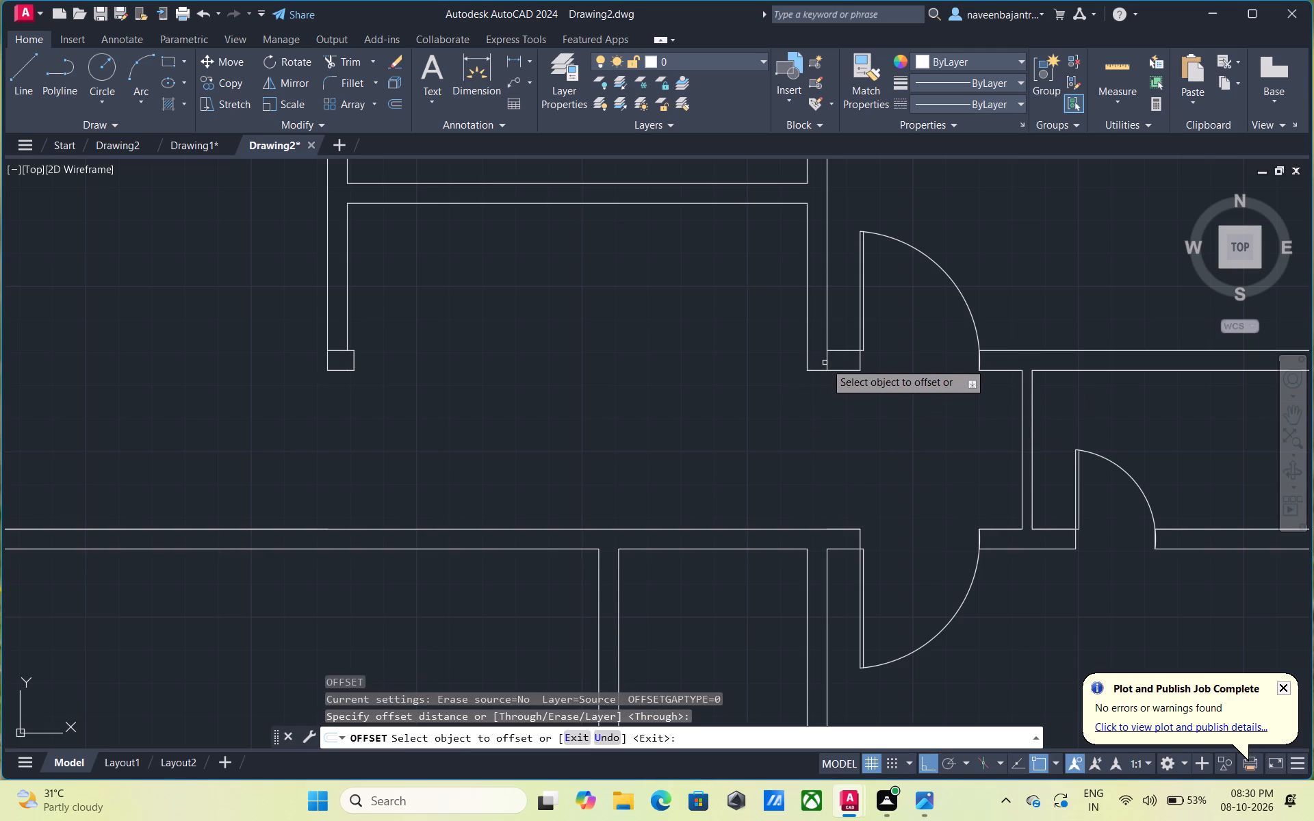
click(826, 363)
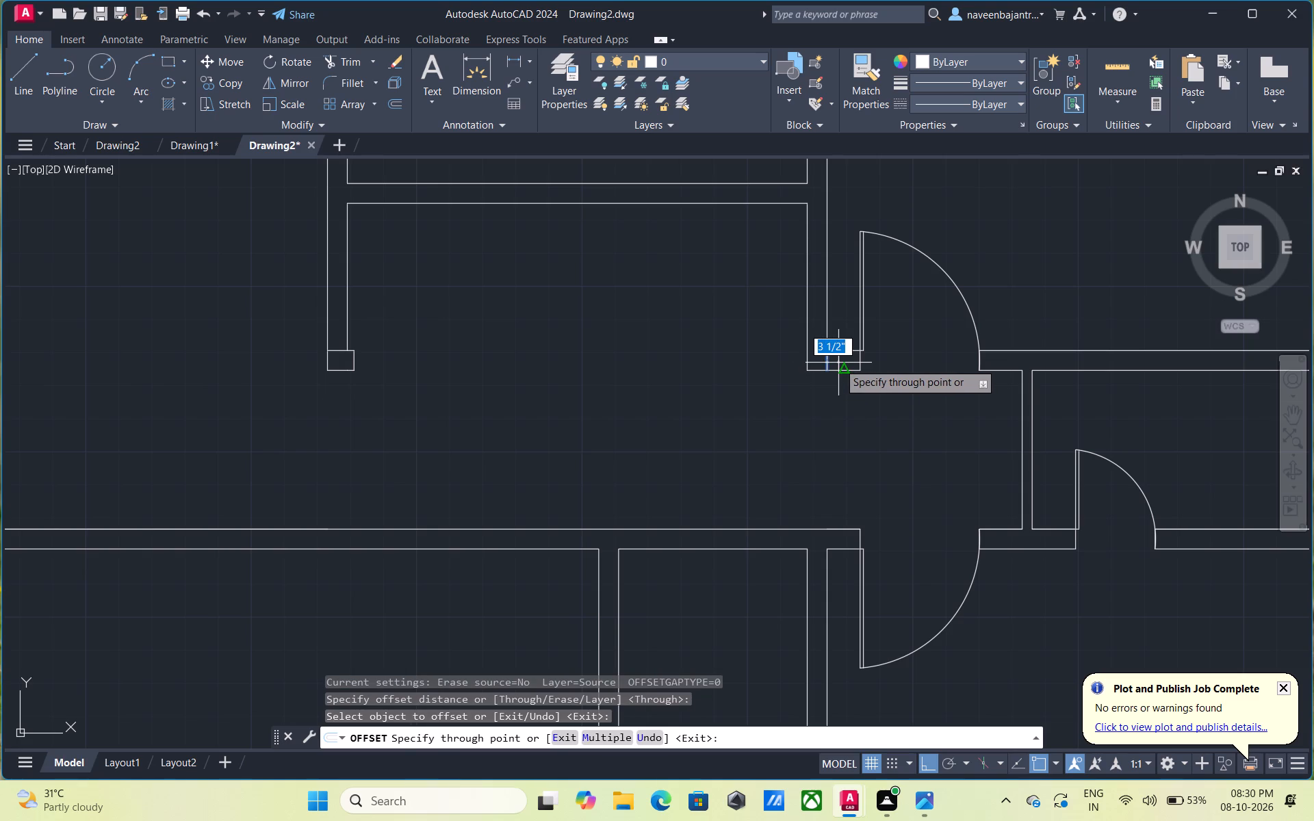
text(2")
key(Return)
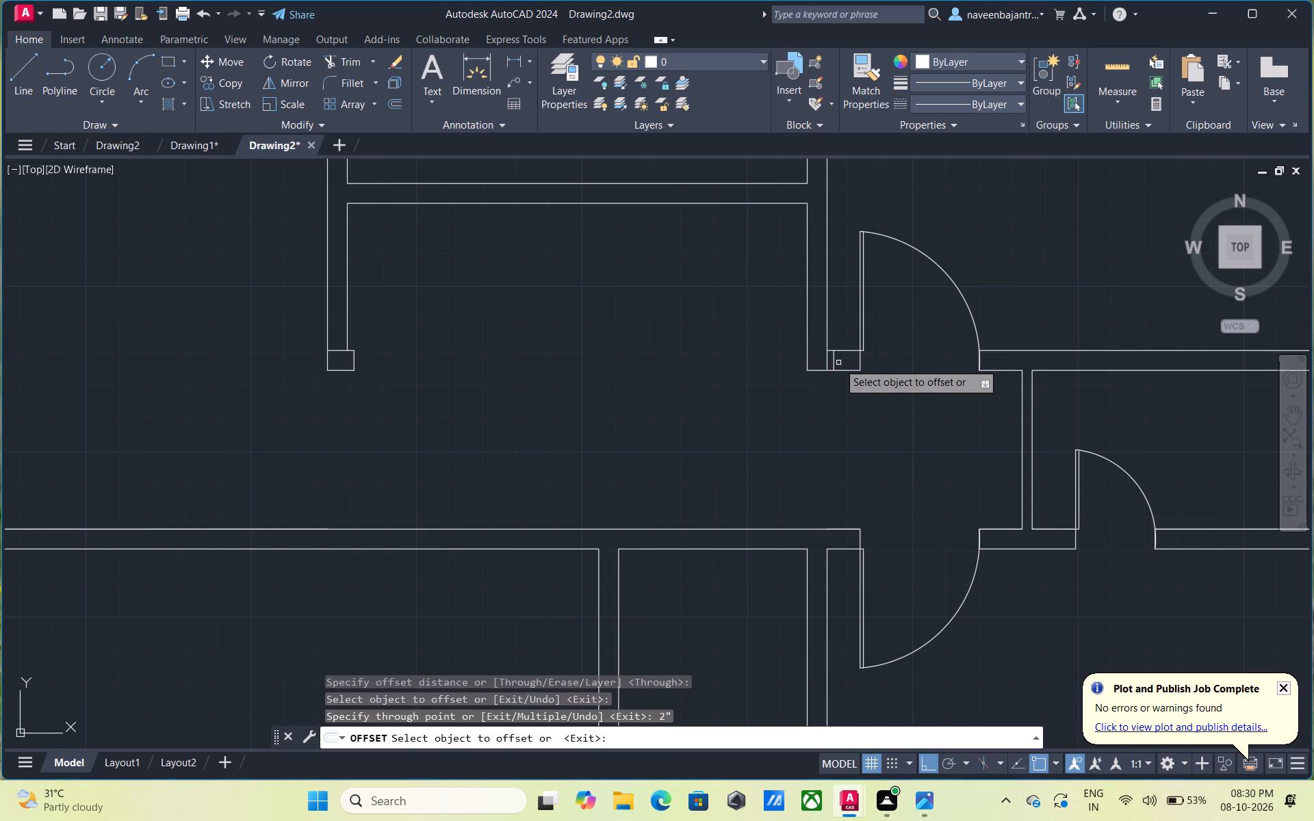
key(Escape)
Trim away the original short vertical line, leaving the 2" offset copy.
text(tr)
key(space)
scroll(838, 363, up, 2)
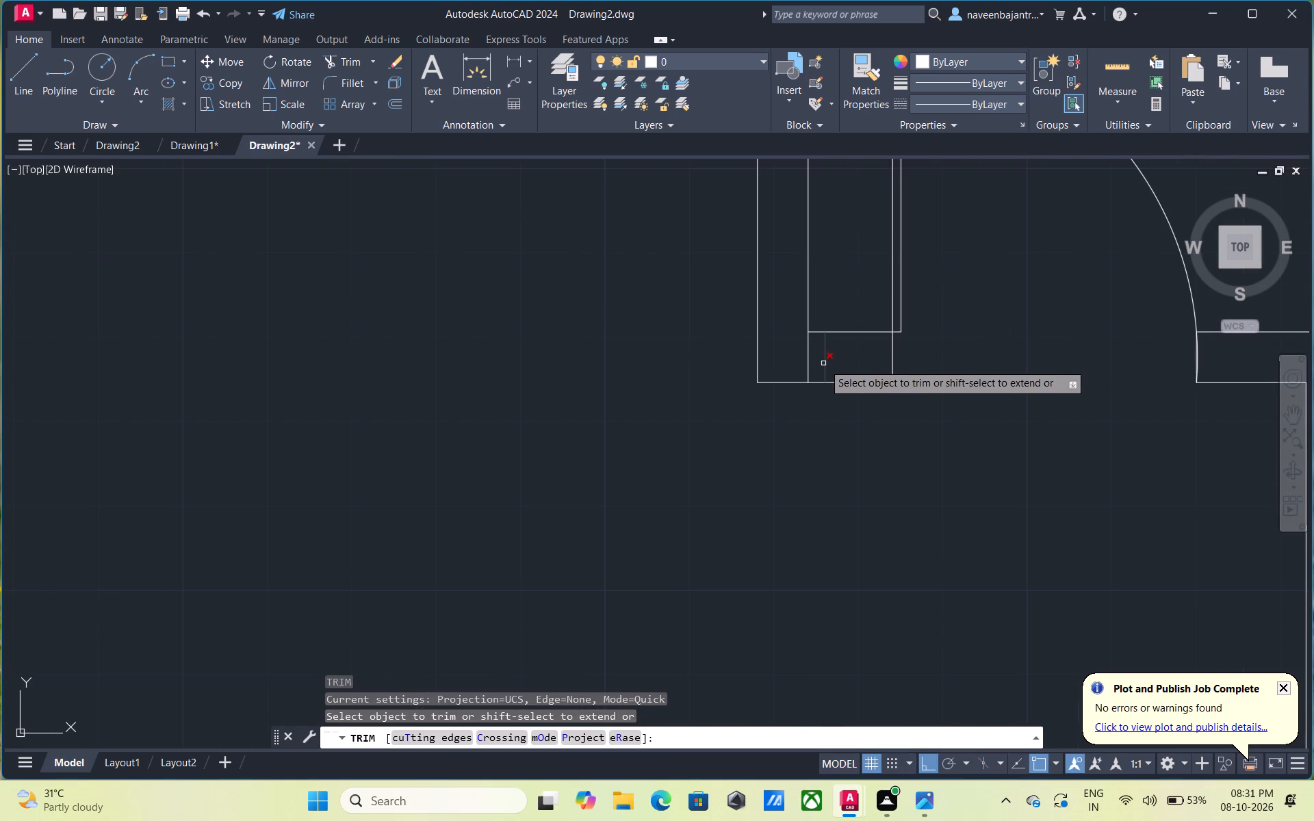
click(810, 364)
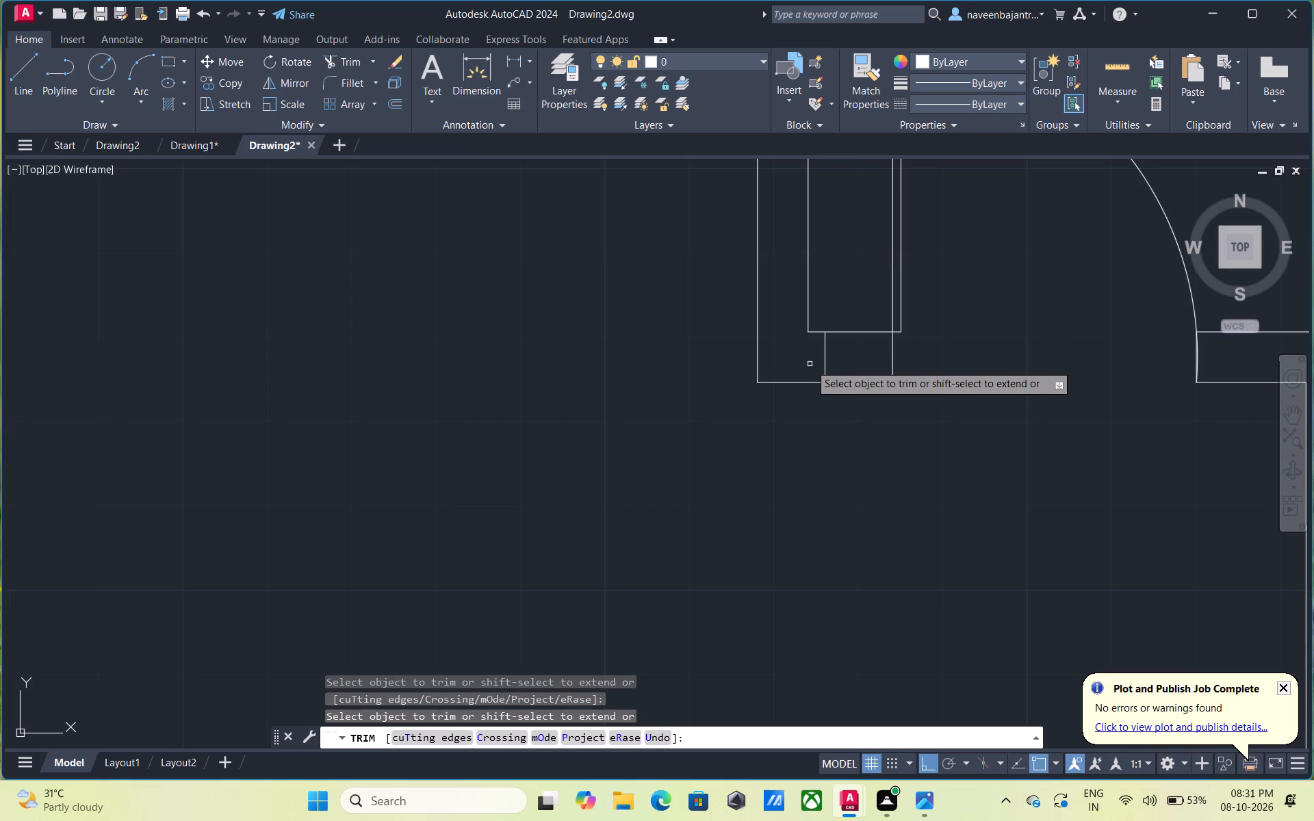
key(Escape)
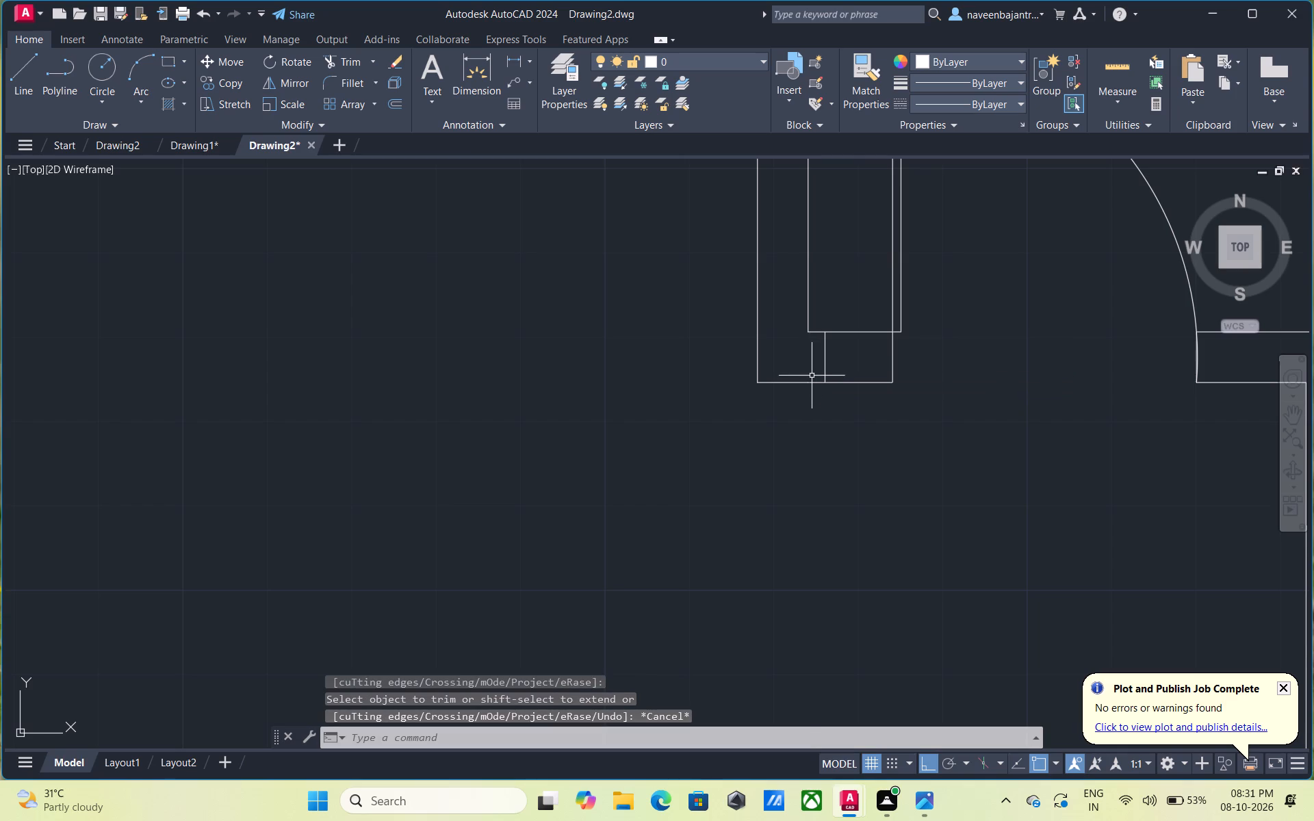
Draw a horizontal line leftward from the inner corner across the partition's lower end, and trim its overhang past the left face.
scroll(812, 376, down, 1)
text(l)
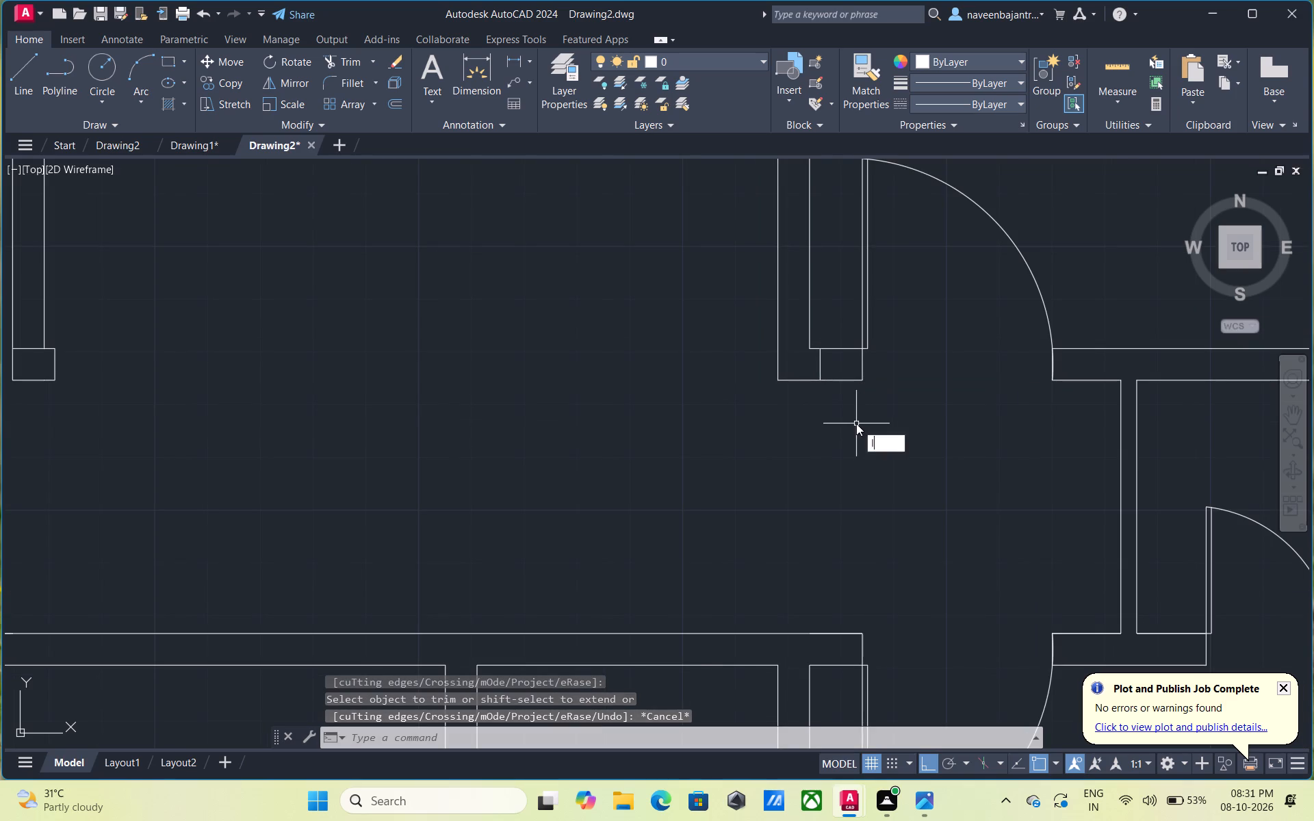
key(space)
click(811, 346)
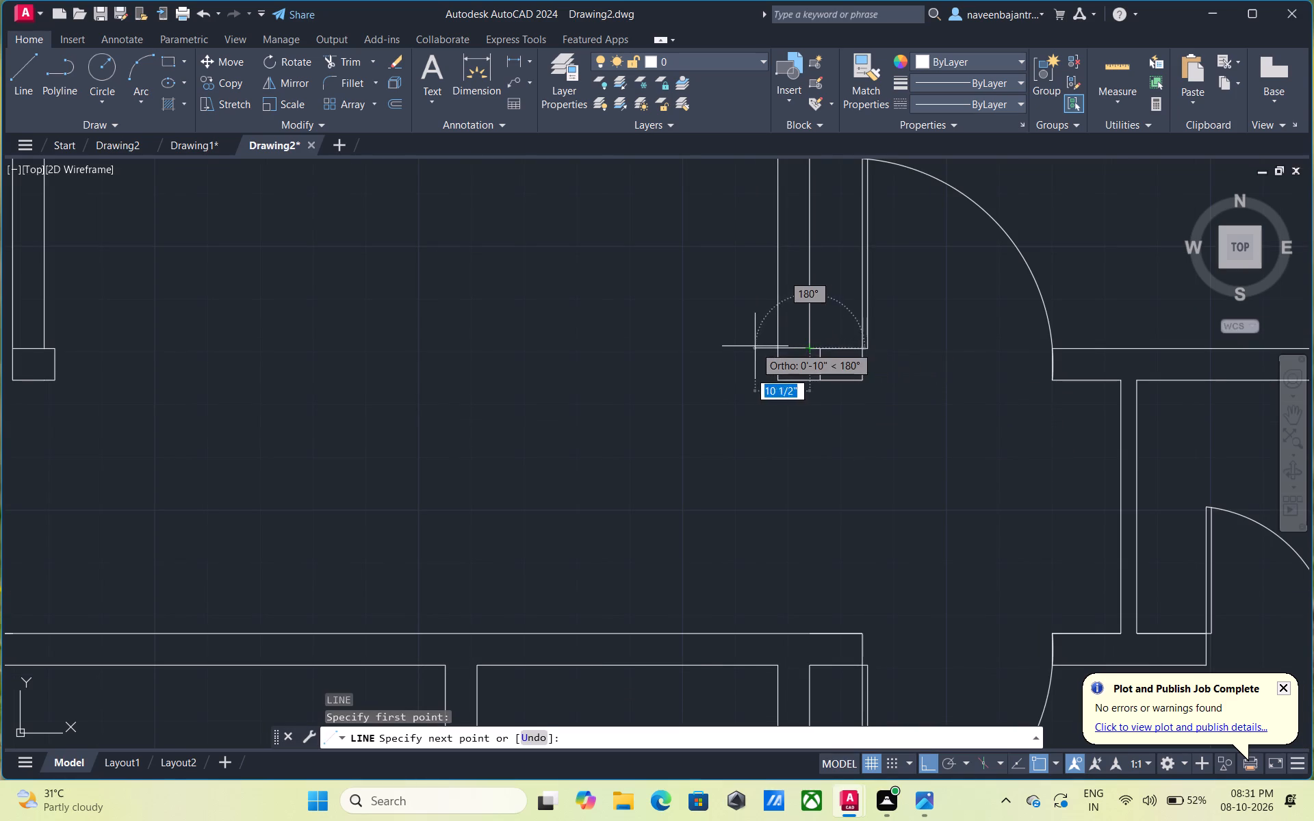
click(755, 346)
key(Escape)
text(tr)
key(space)
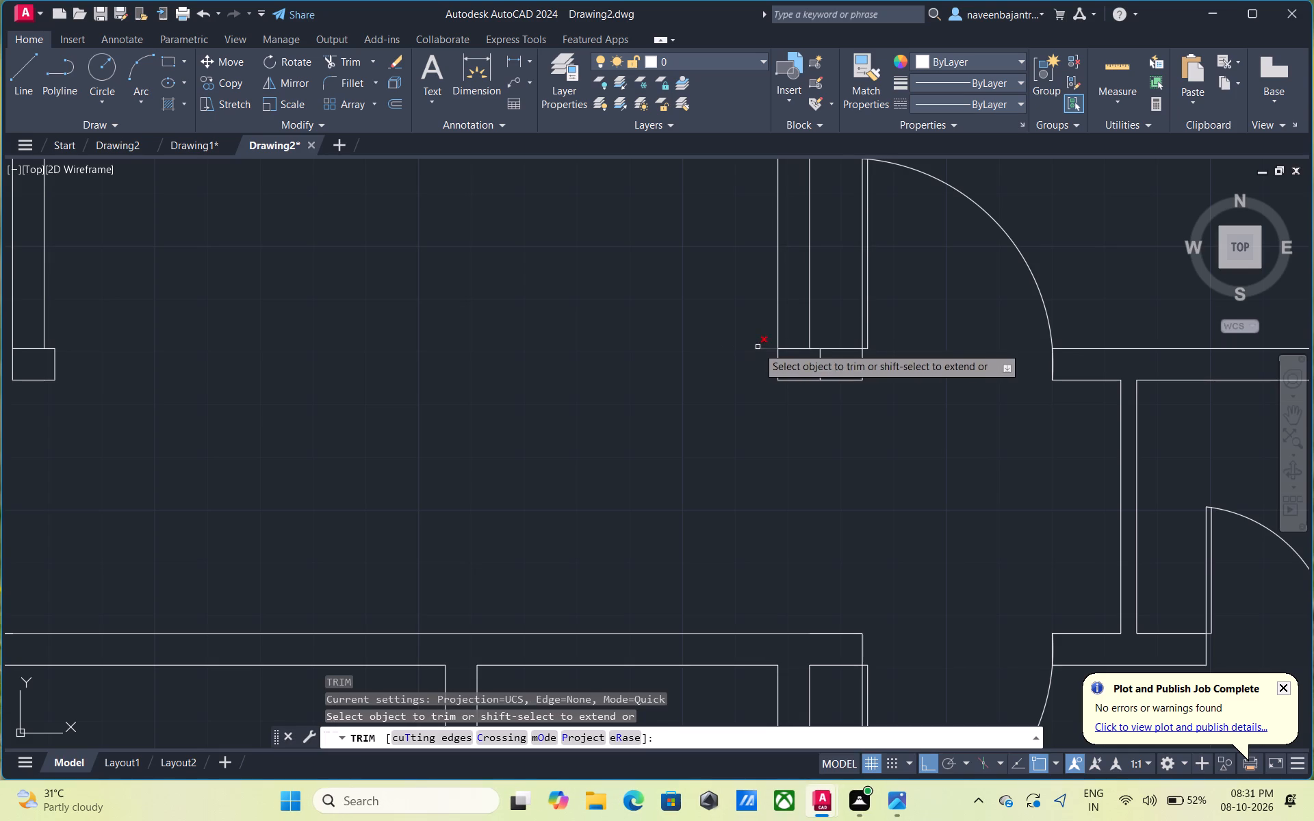
click(761, 350)
scroll(762, 356, down, 2)
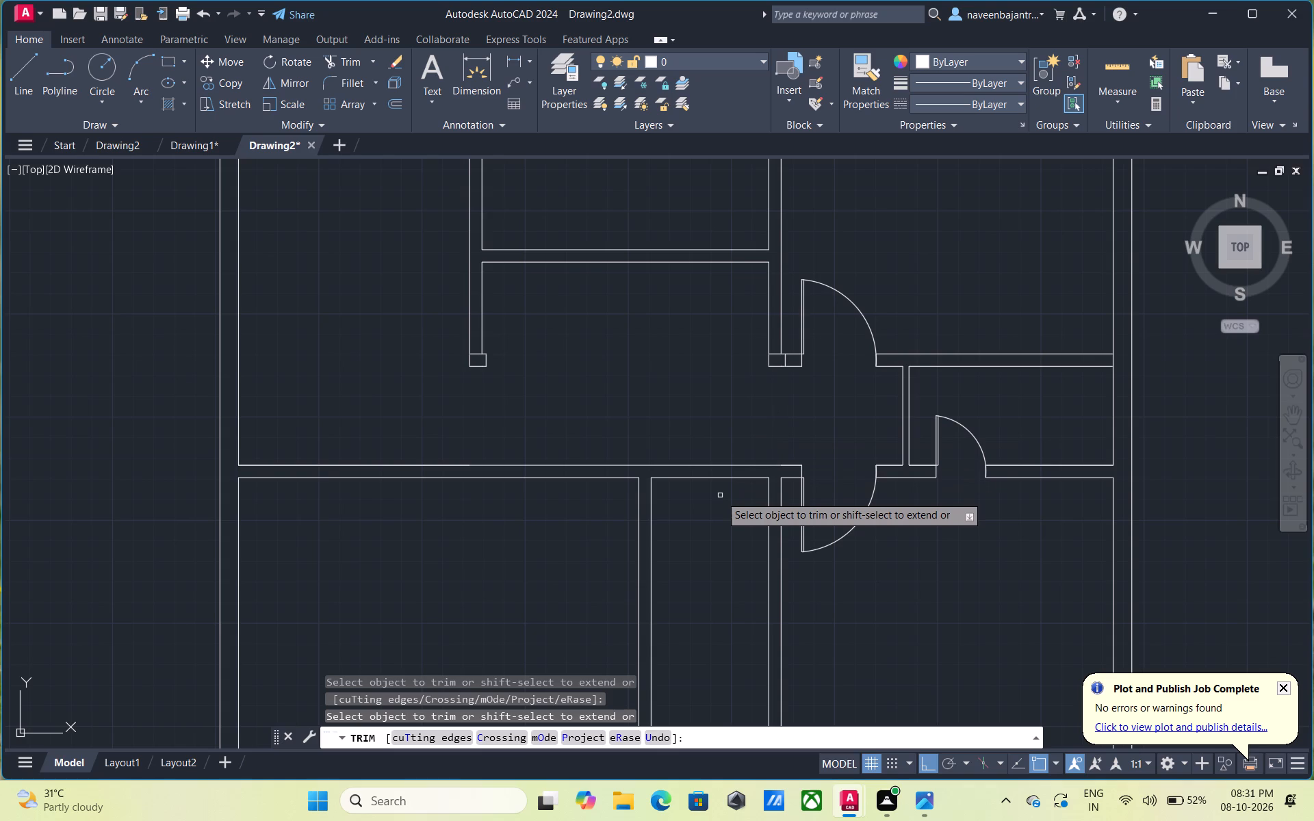
middle_drag(720, 495, 724, 480)
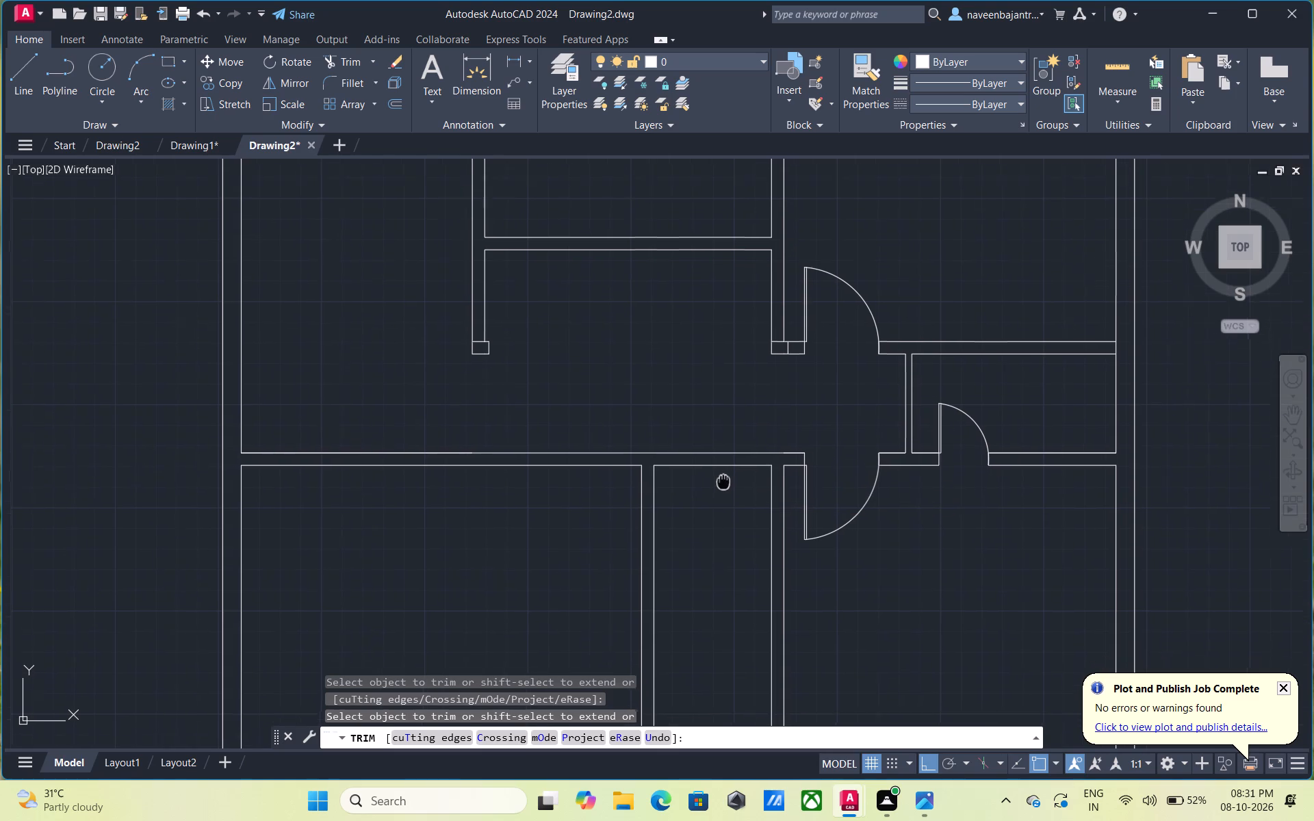
middle_drag(724, 480, 745, 423)
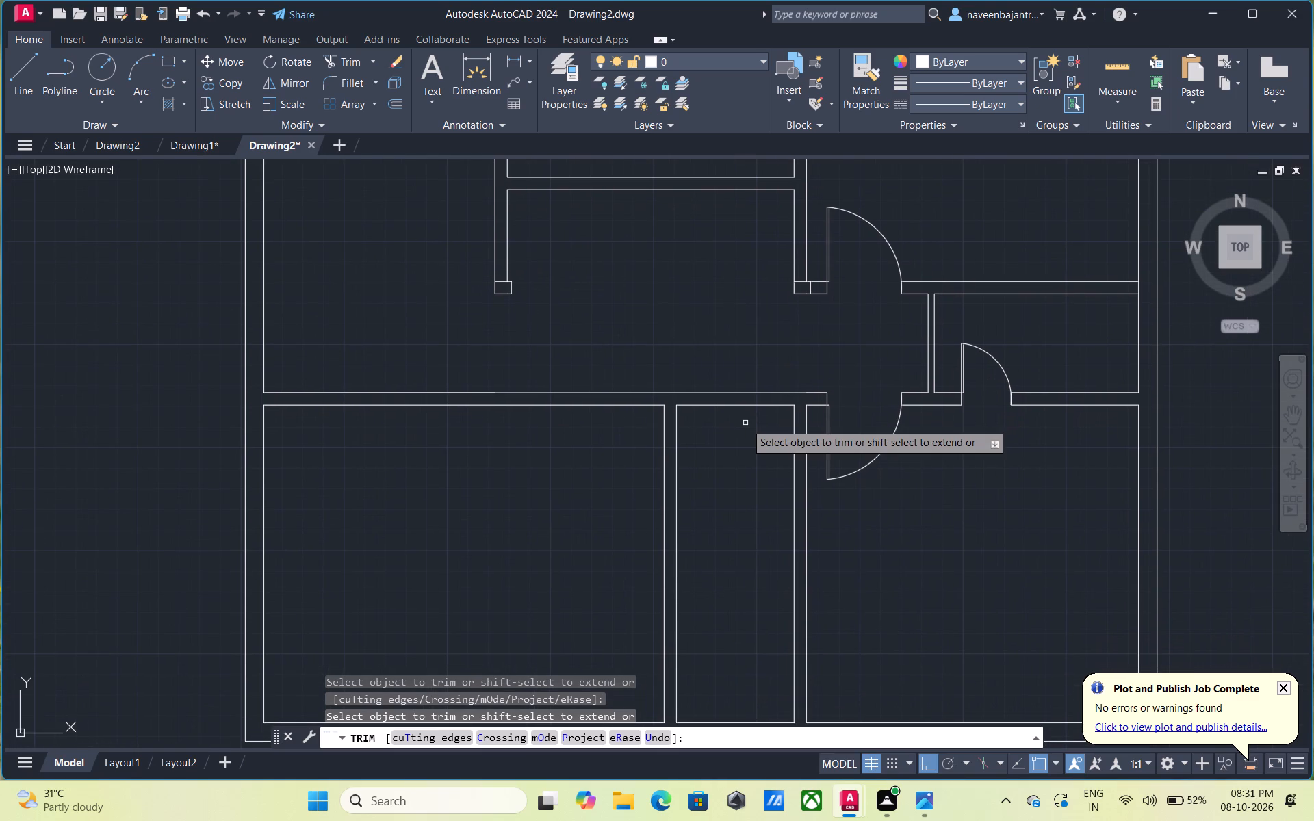
key(Escape)
Draw vertical lines upward from the two upper corners of the lower passage, crossing both faces of the horizontal partition.
text(l)
key(space)
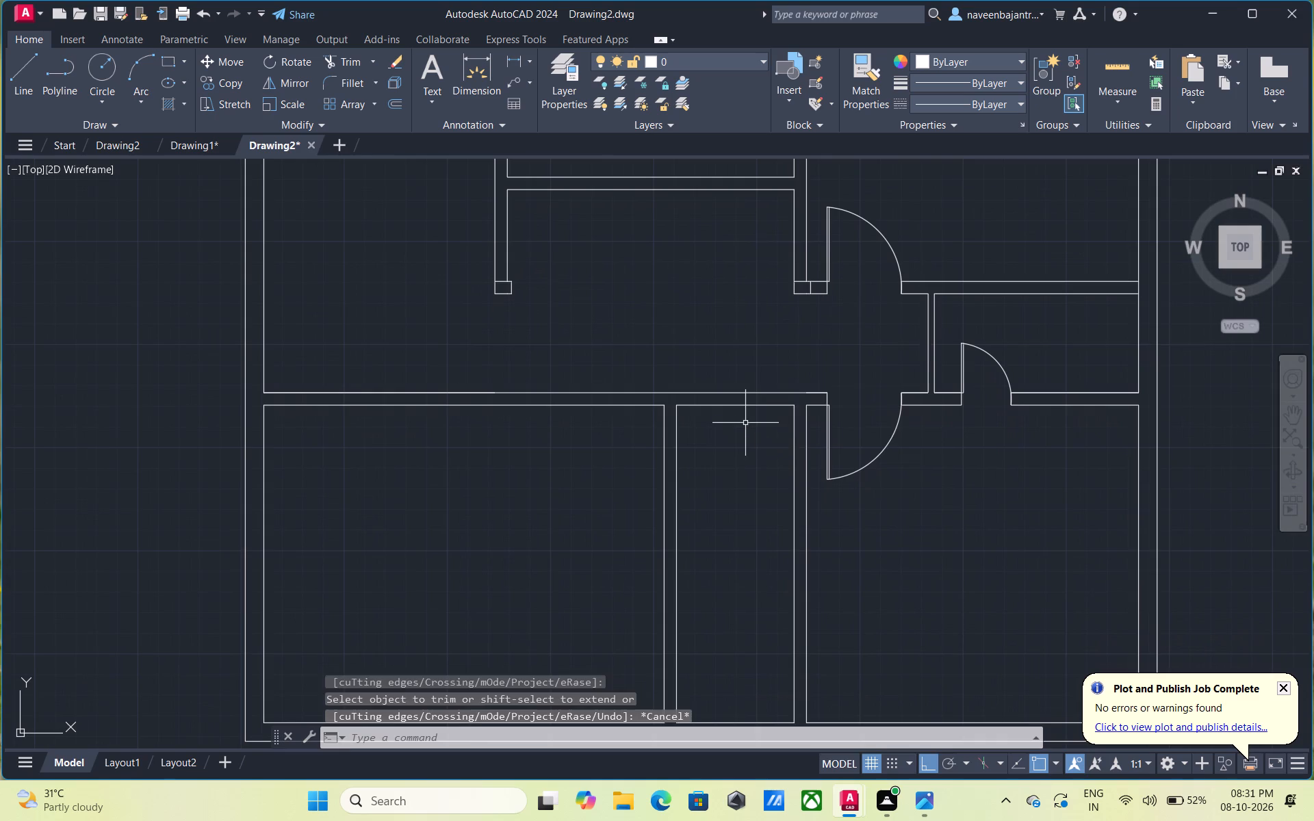
click(681, 407)
click(682, 380)
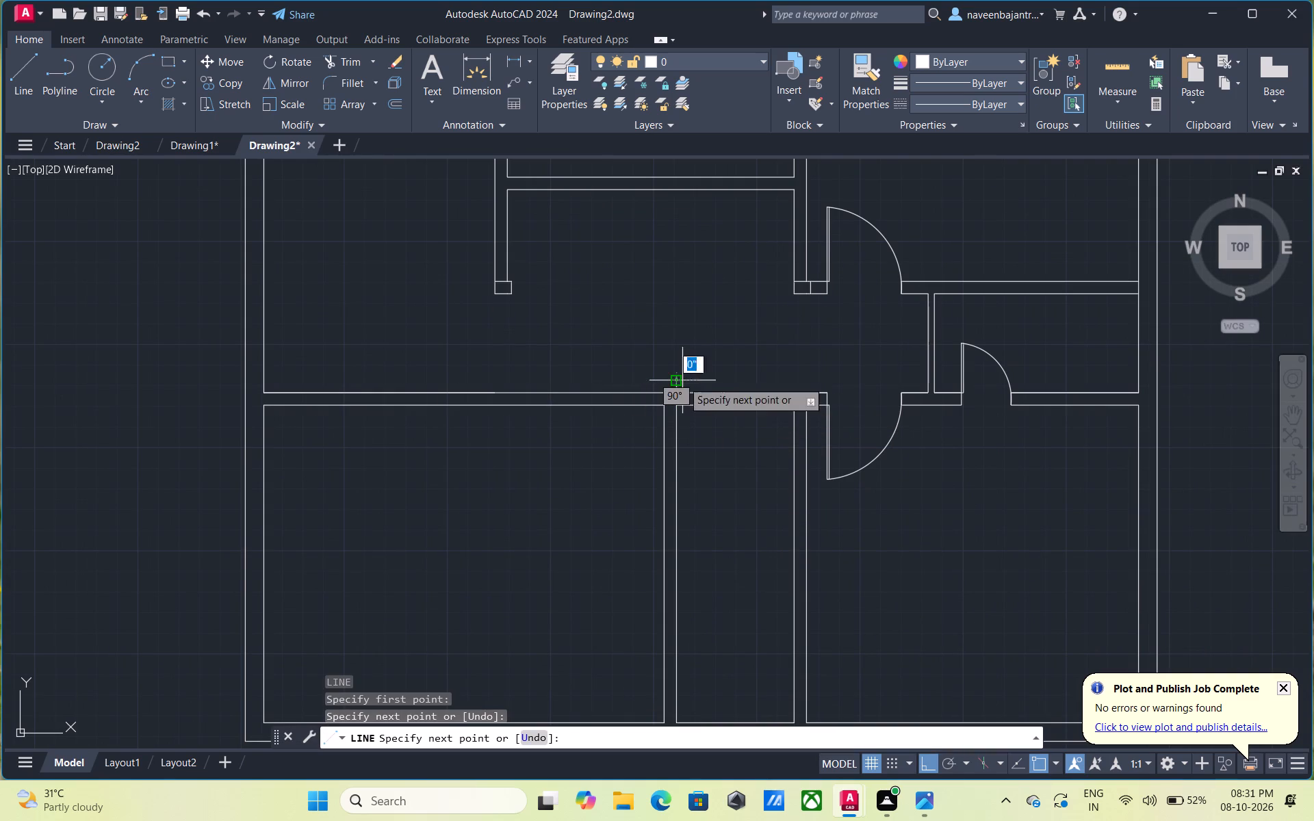
key(Escape)
key(l)
key(space)
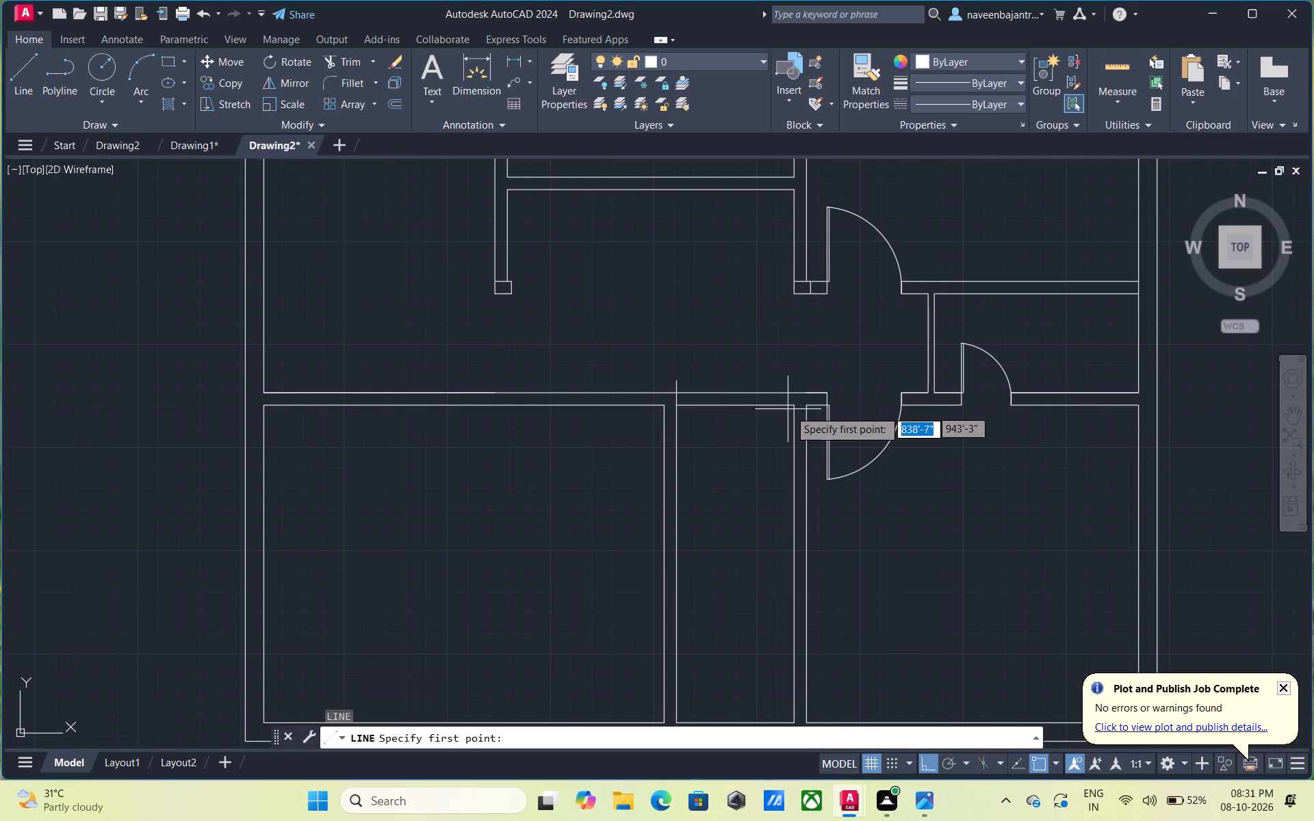
click(796, 408)
click(795, 379)
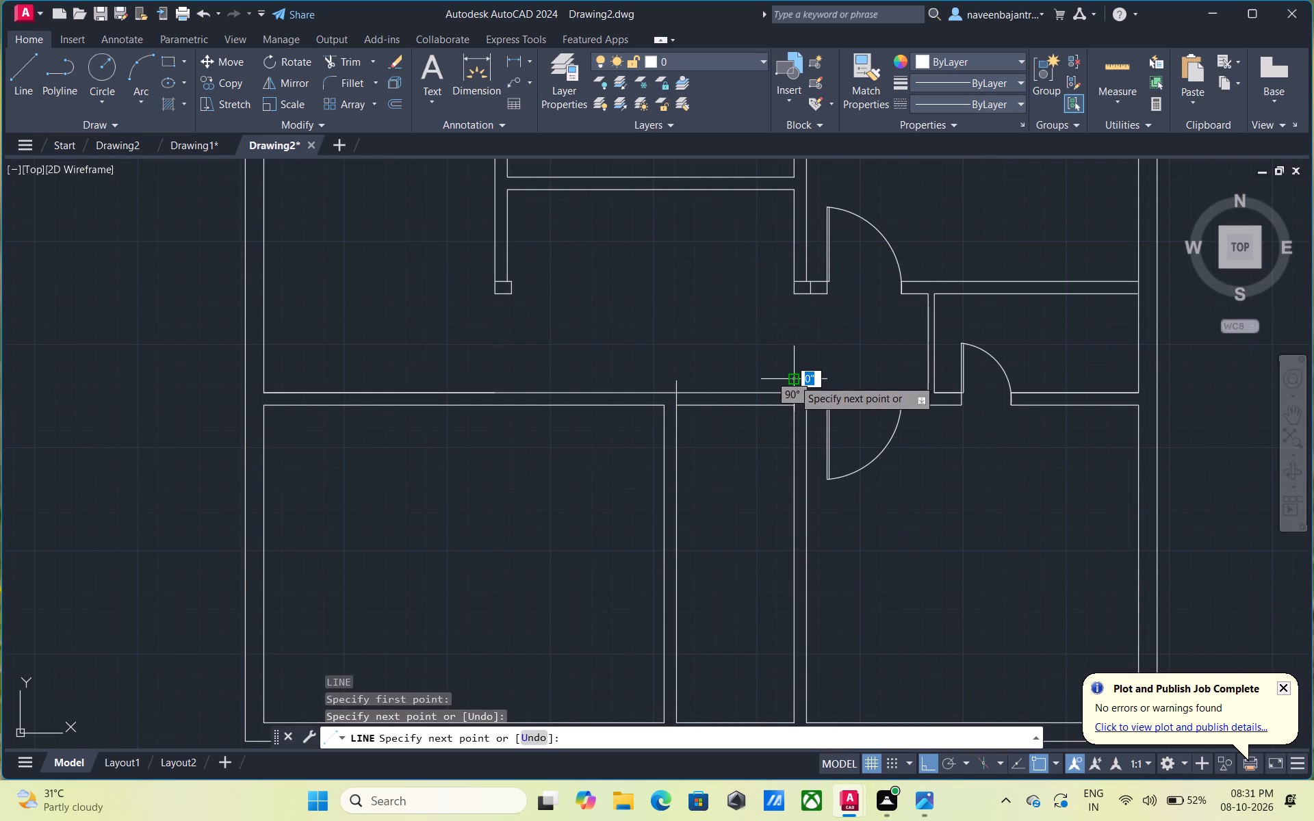
key(Escape)
Trim both horizontal partition faces across the lower passage and the overhangs of the two vertical lines, opening the passage.
text(tr)
key(space)
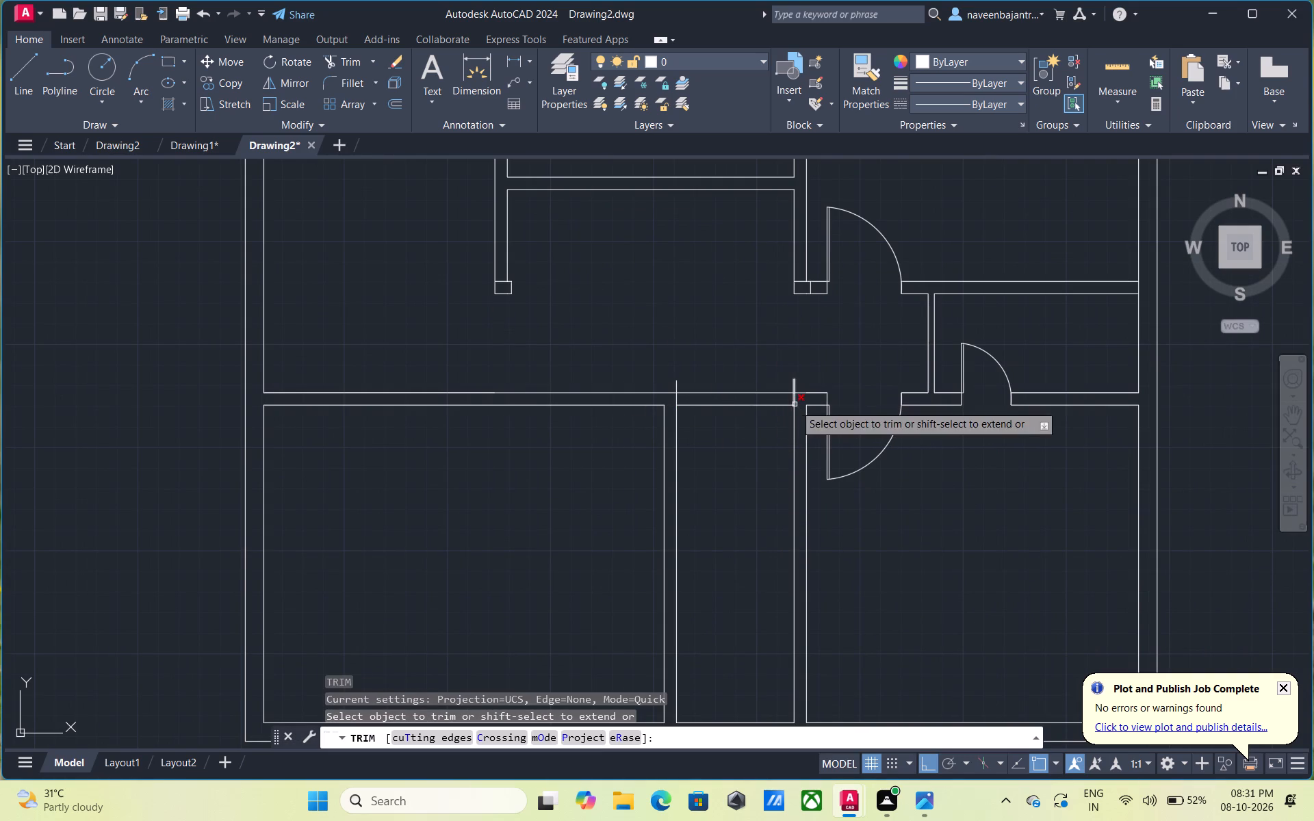
click(678, 386)
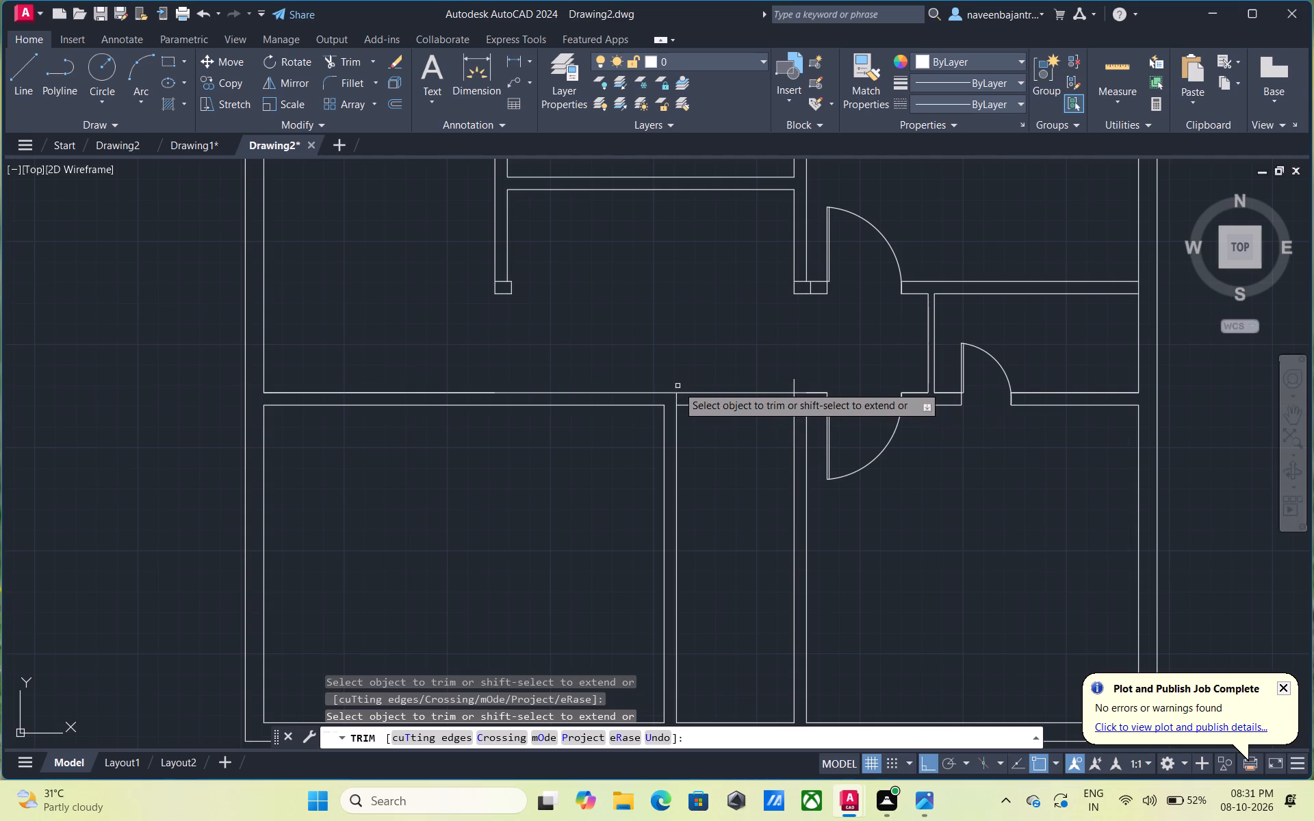
click(698, 406)
click(706, 393)
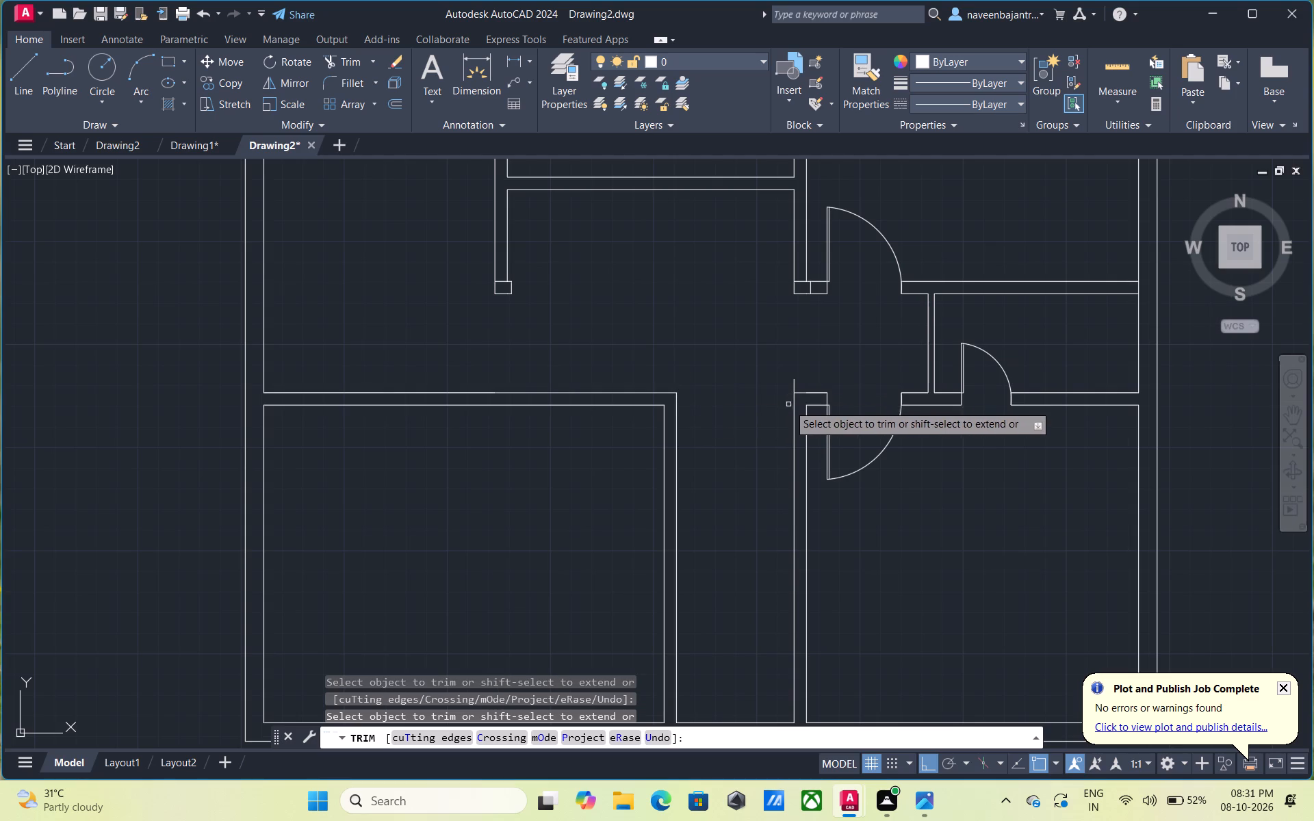
click(795, 385)
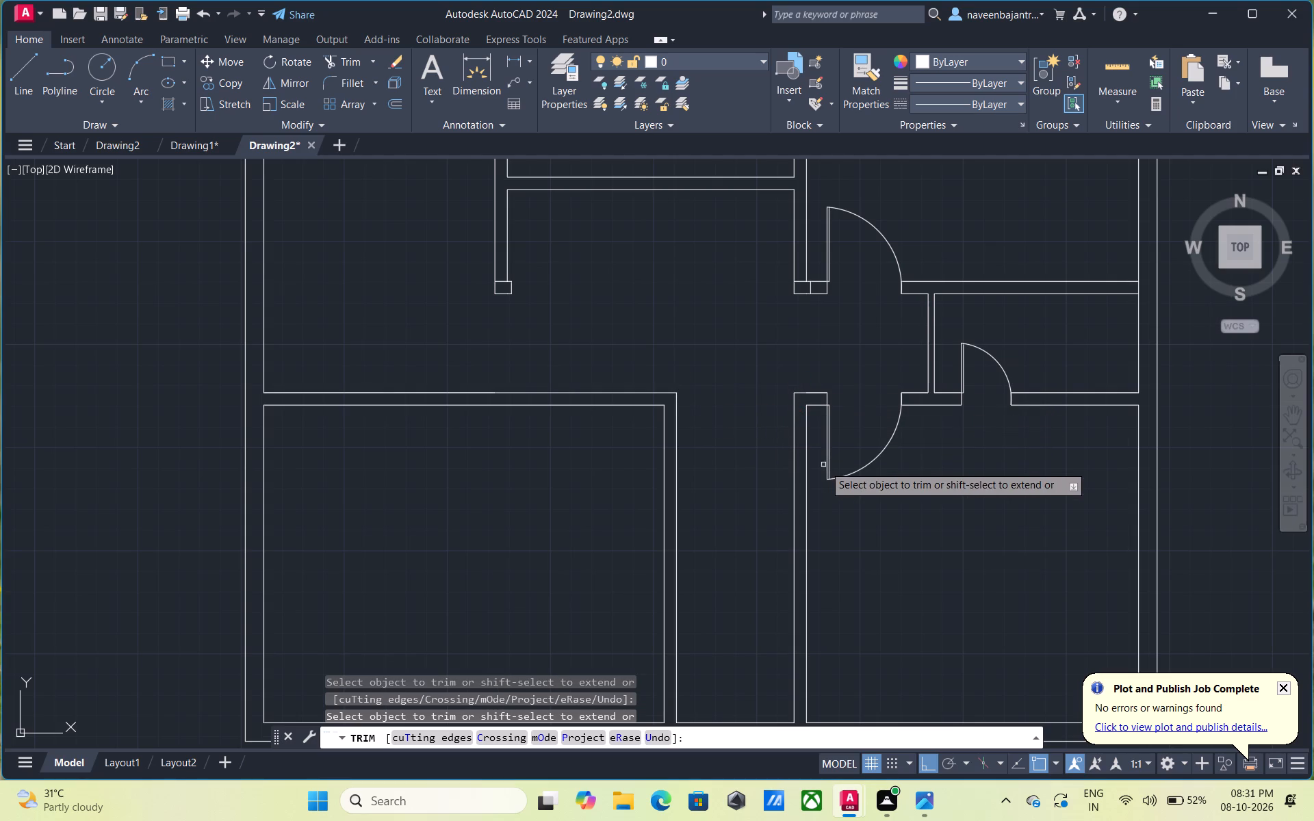
scroll(834, 473, down, 1)
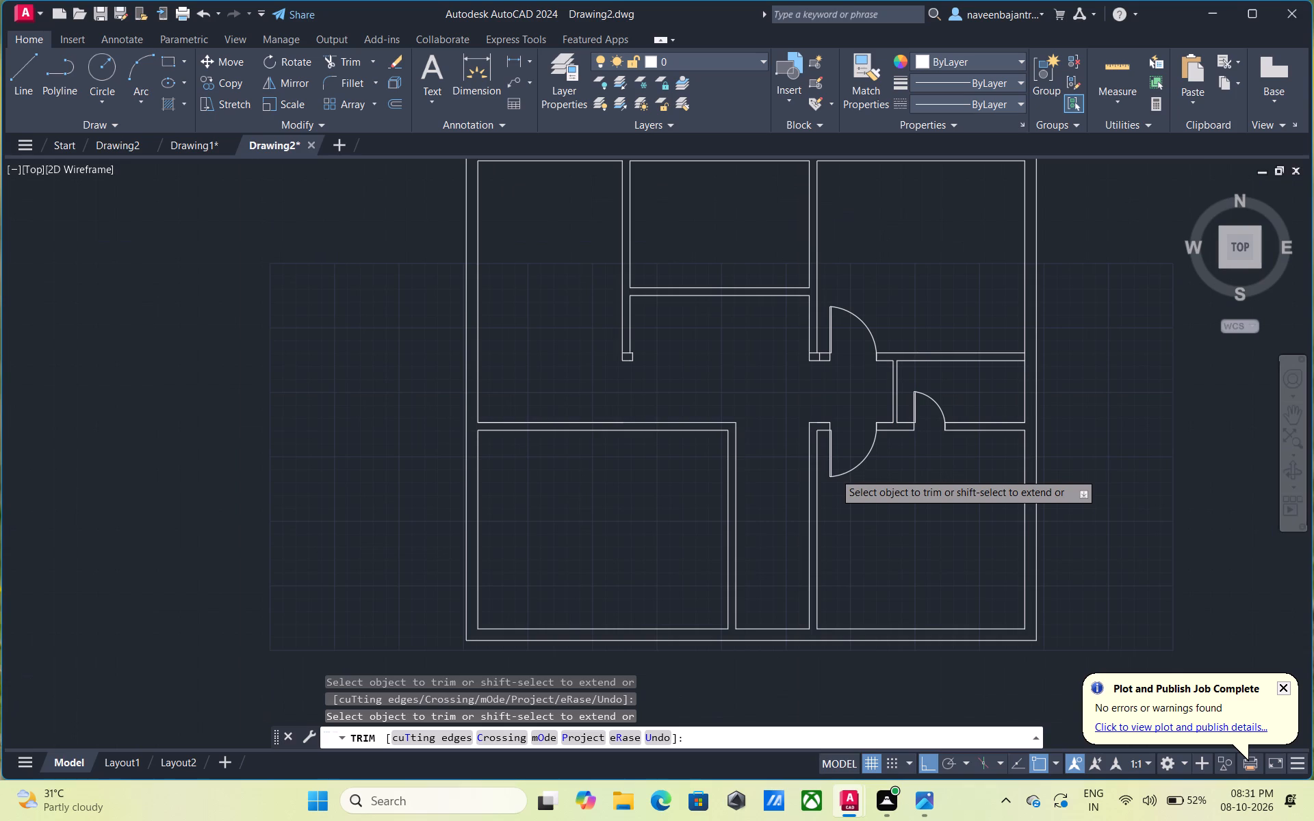
key(Escape)
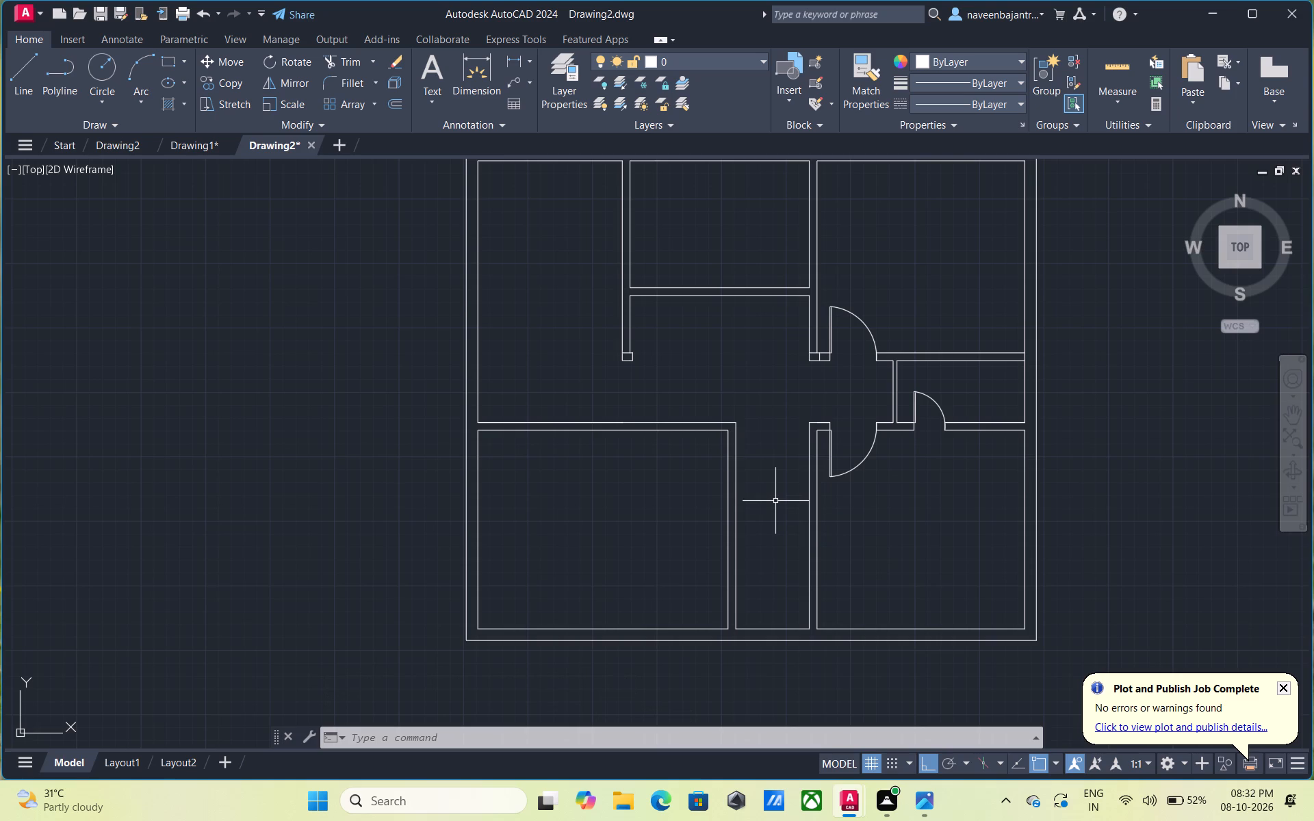
Draw a vertical line across the top outer wall from the upper middle room's upper-left inner corner, and trim its overhang above the wall.
scroll(775, 501, down, 1)
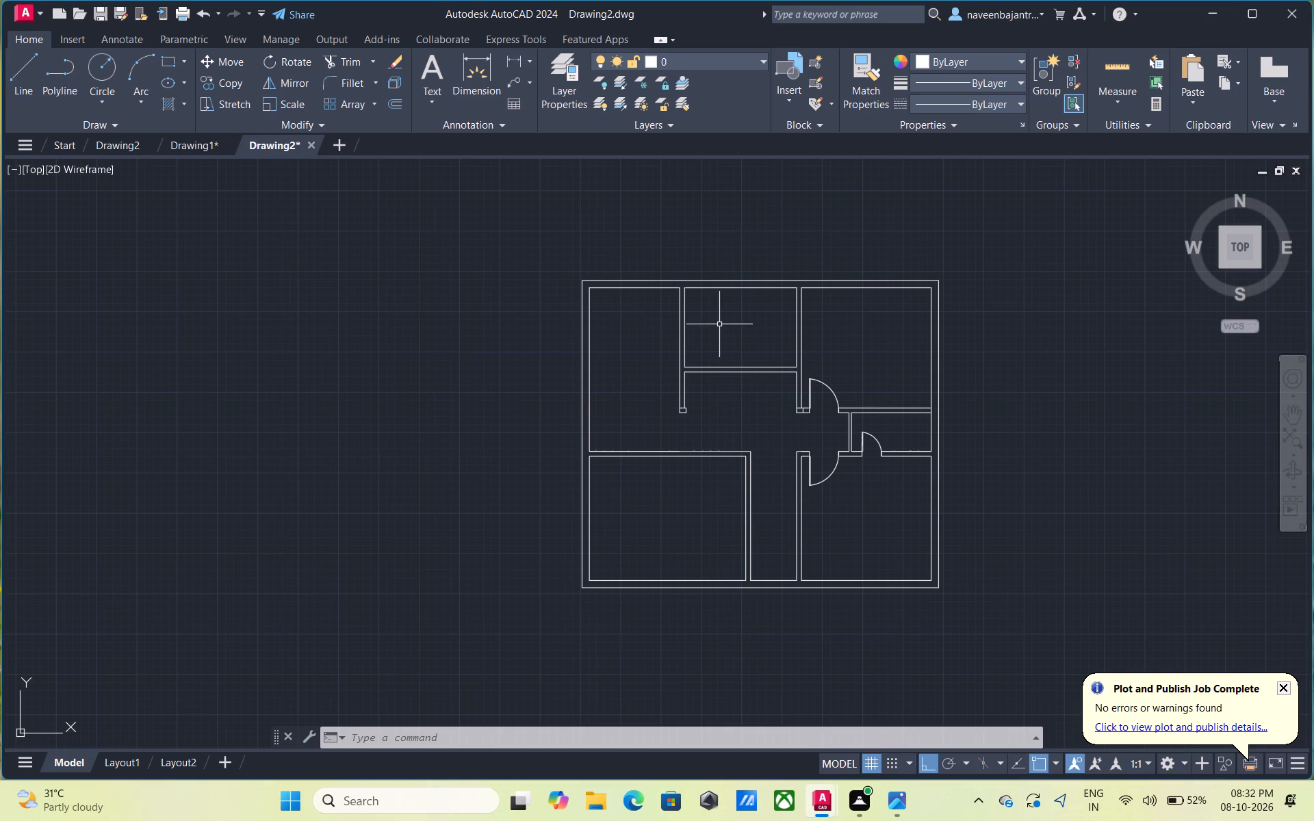
middle_drag(719, 324, 725, 354)
scroll(725, 354, up, 1)
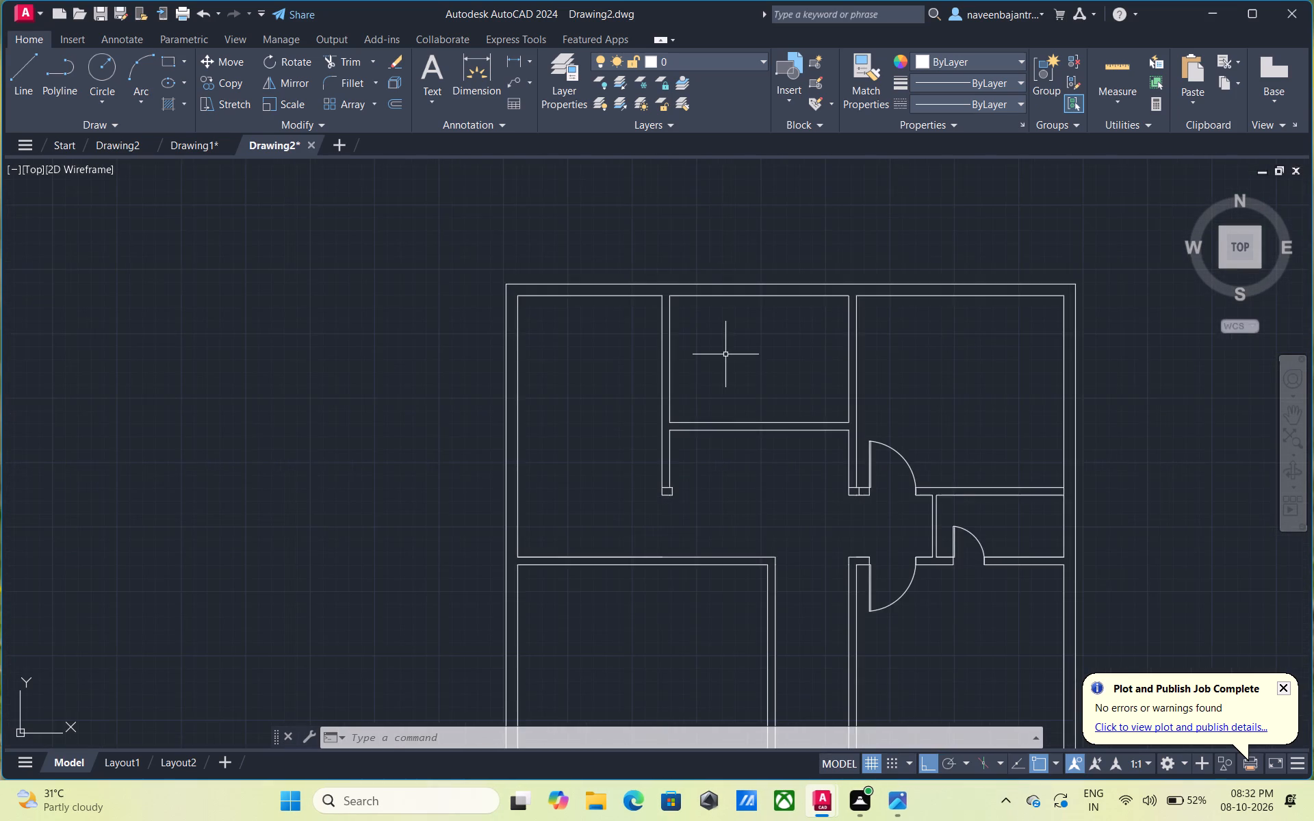
scroll(725, 354, up, 1)
key(Escape)
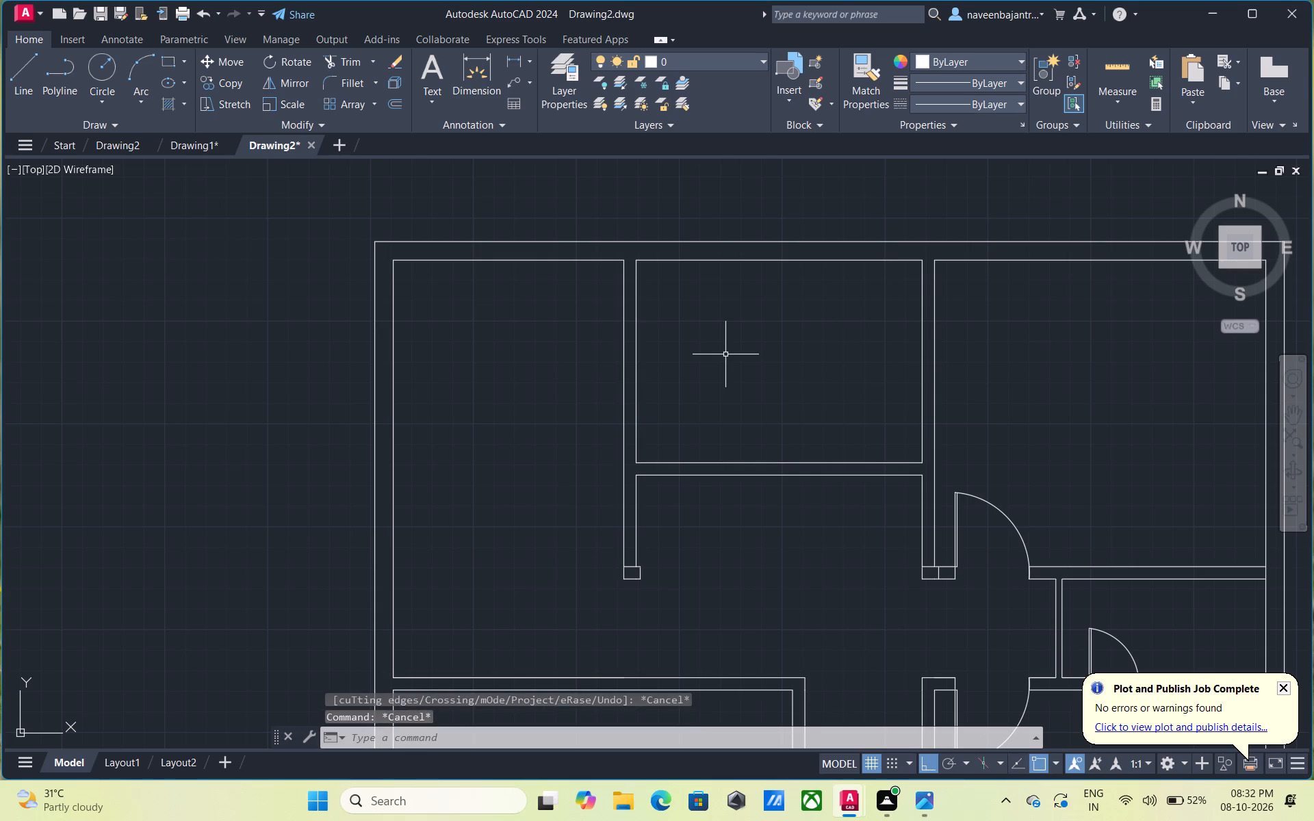
text(l)
key(space)
click(639, 260)
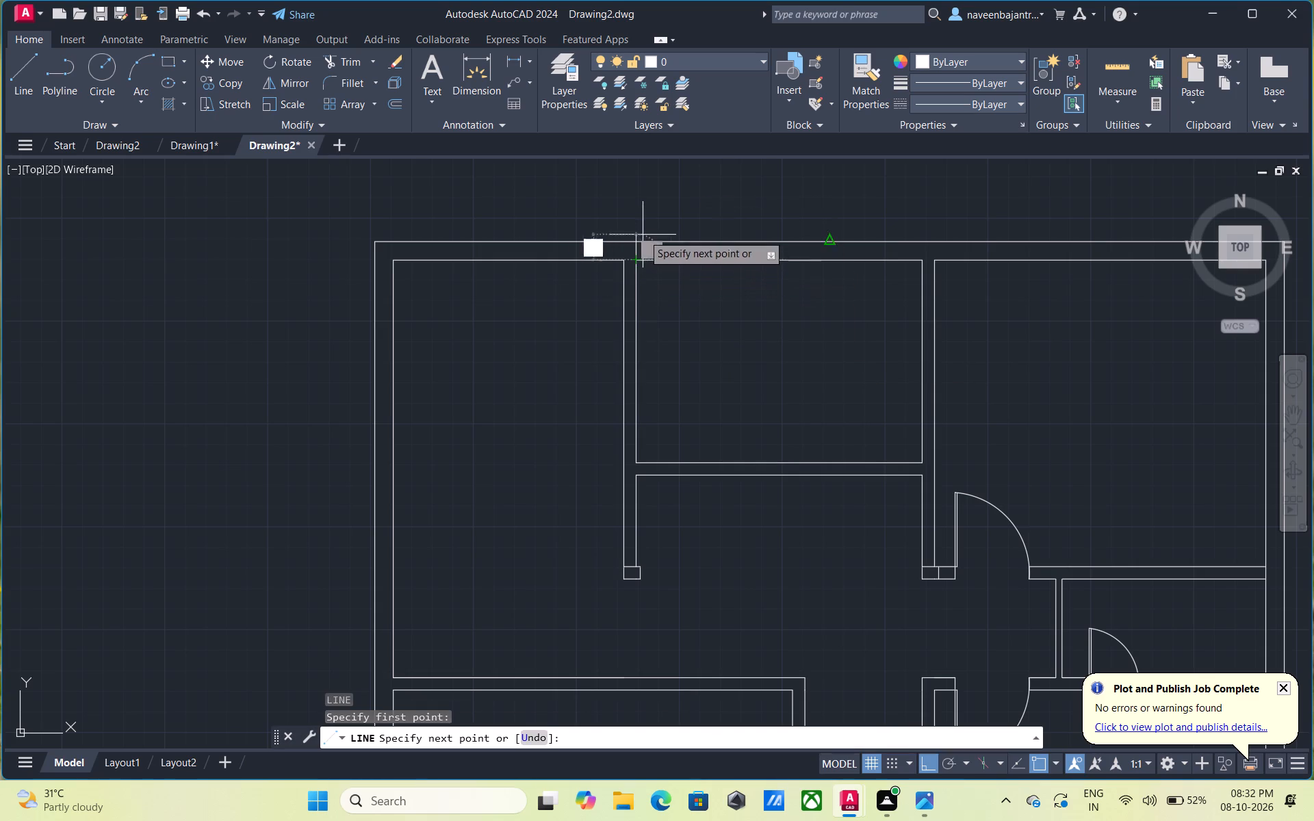
click(643, 229)
key(Escape)
text(tr)
key(space)
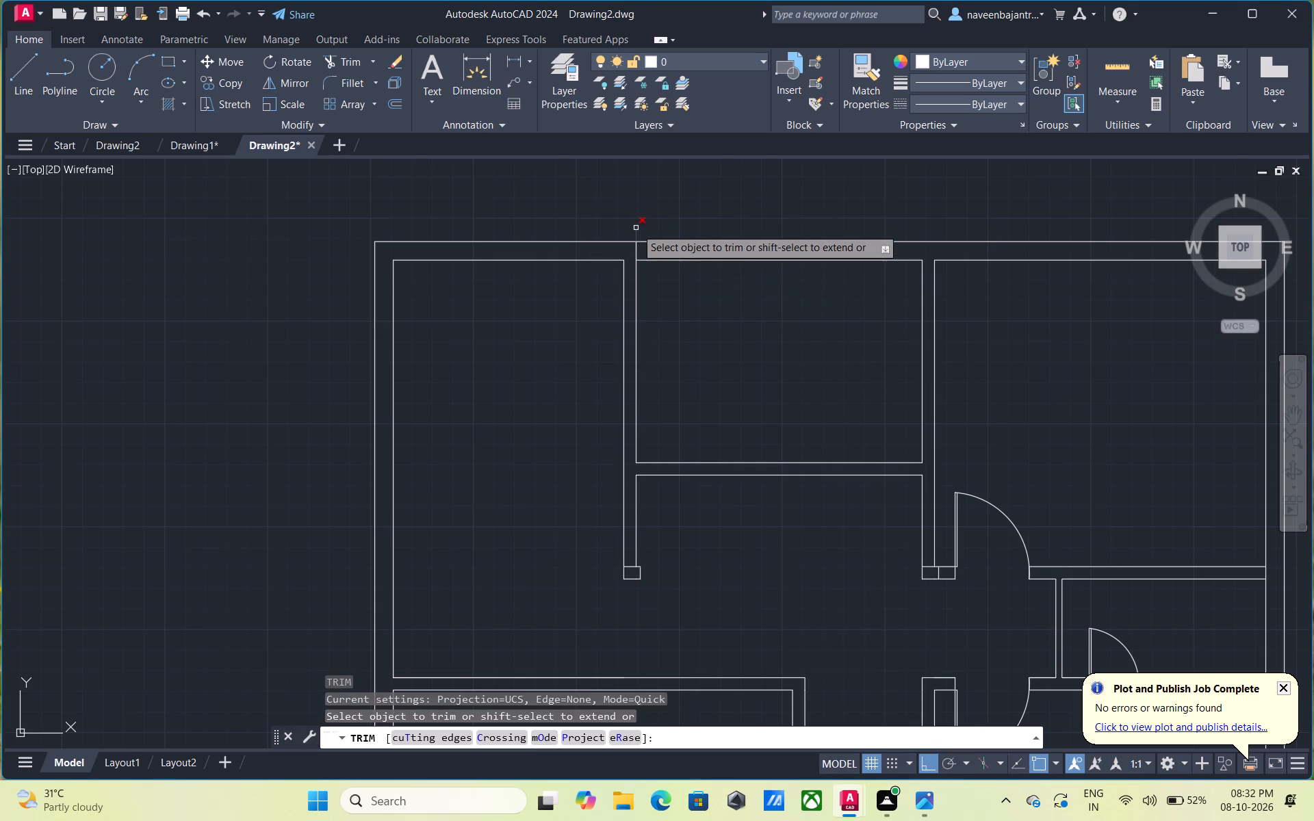
click(636, 232)
key(Escape)
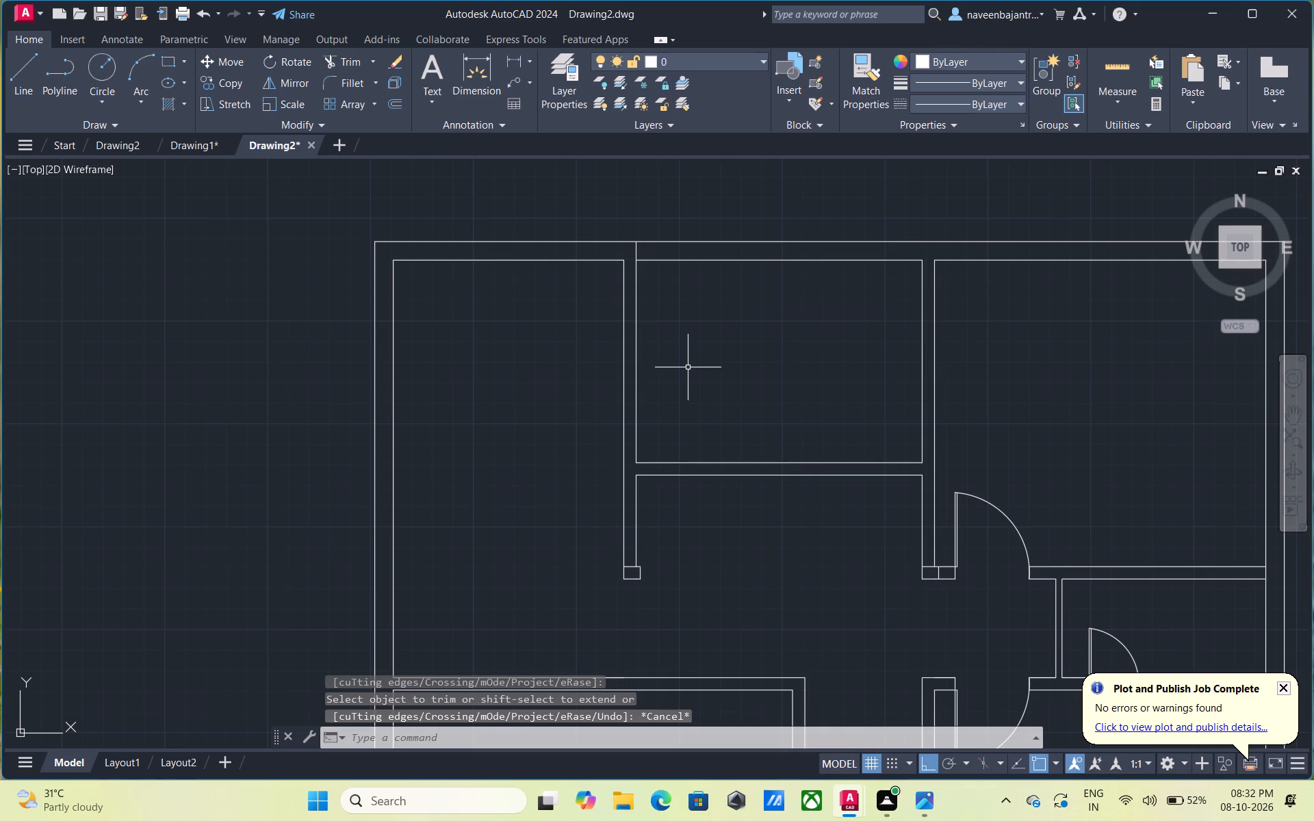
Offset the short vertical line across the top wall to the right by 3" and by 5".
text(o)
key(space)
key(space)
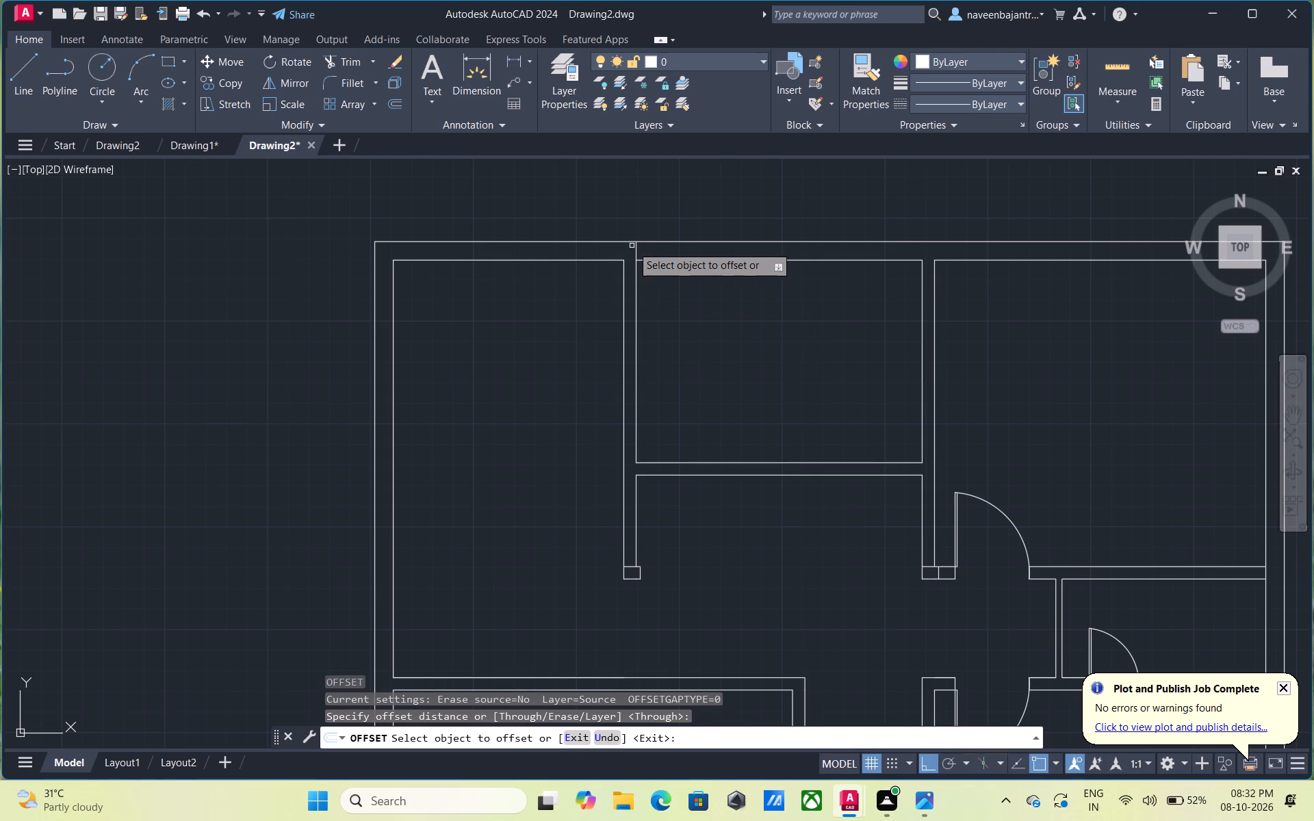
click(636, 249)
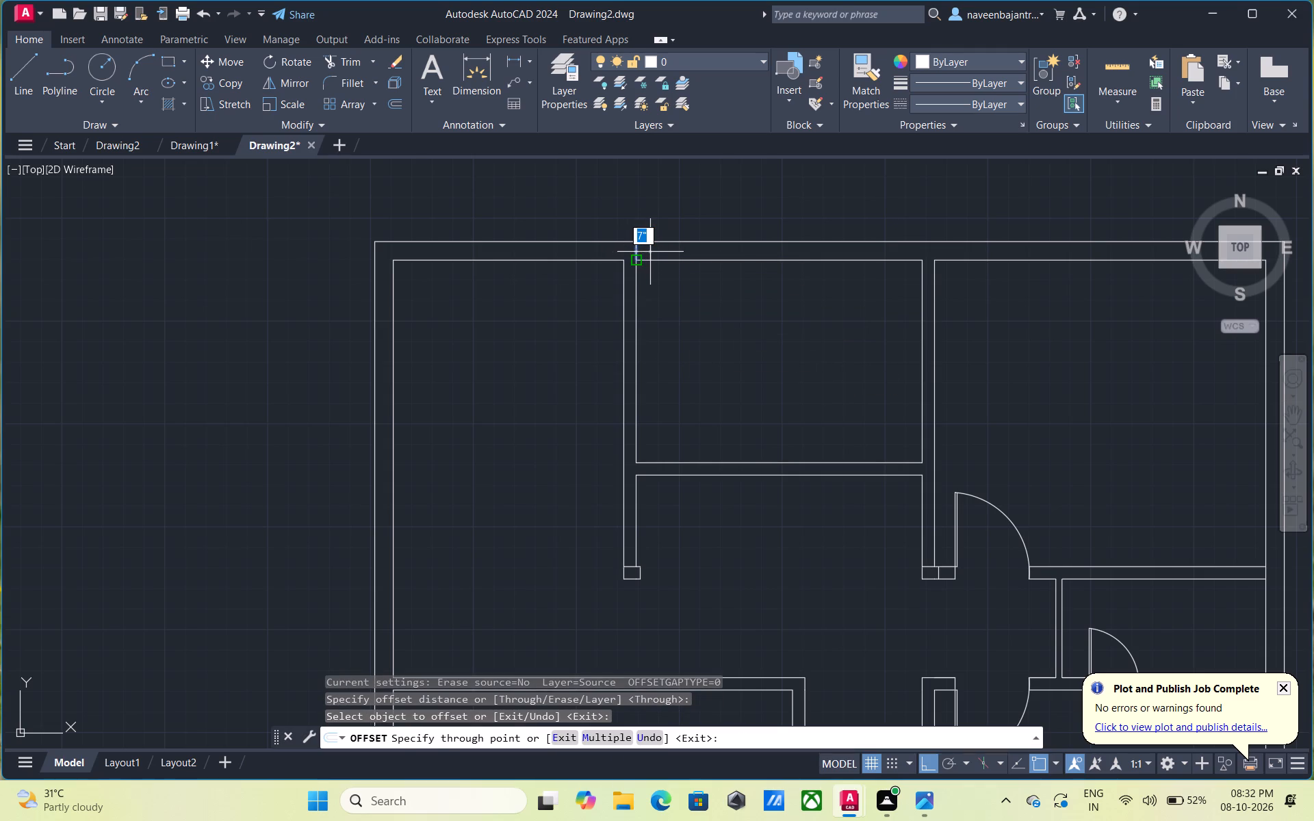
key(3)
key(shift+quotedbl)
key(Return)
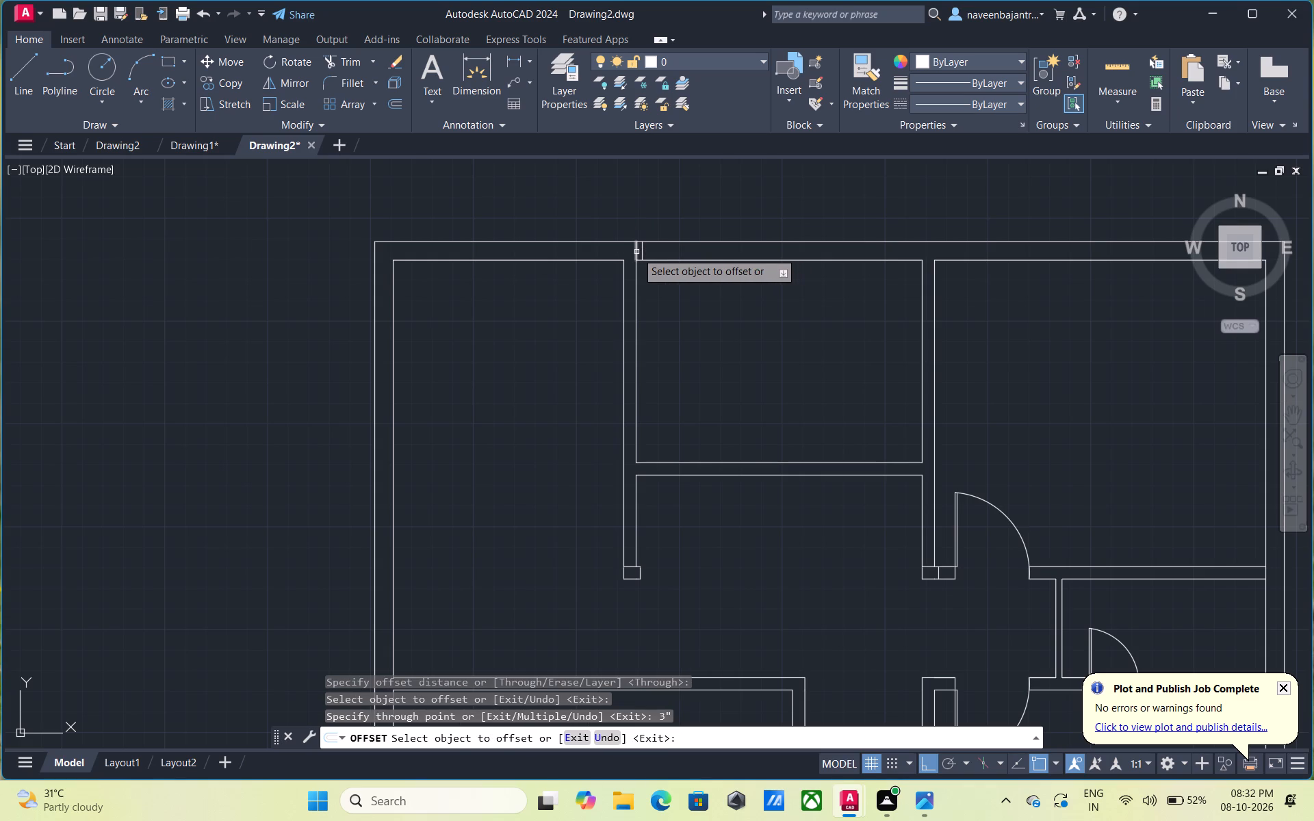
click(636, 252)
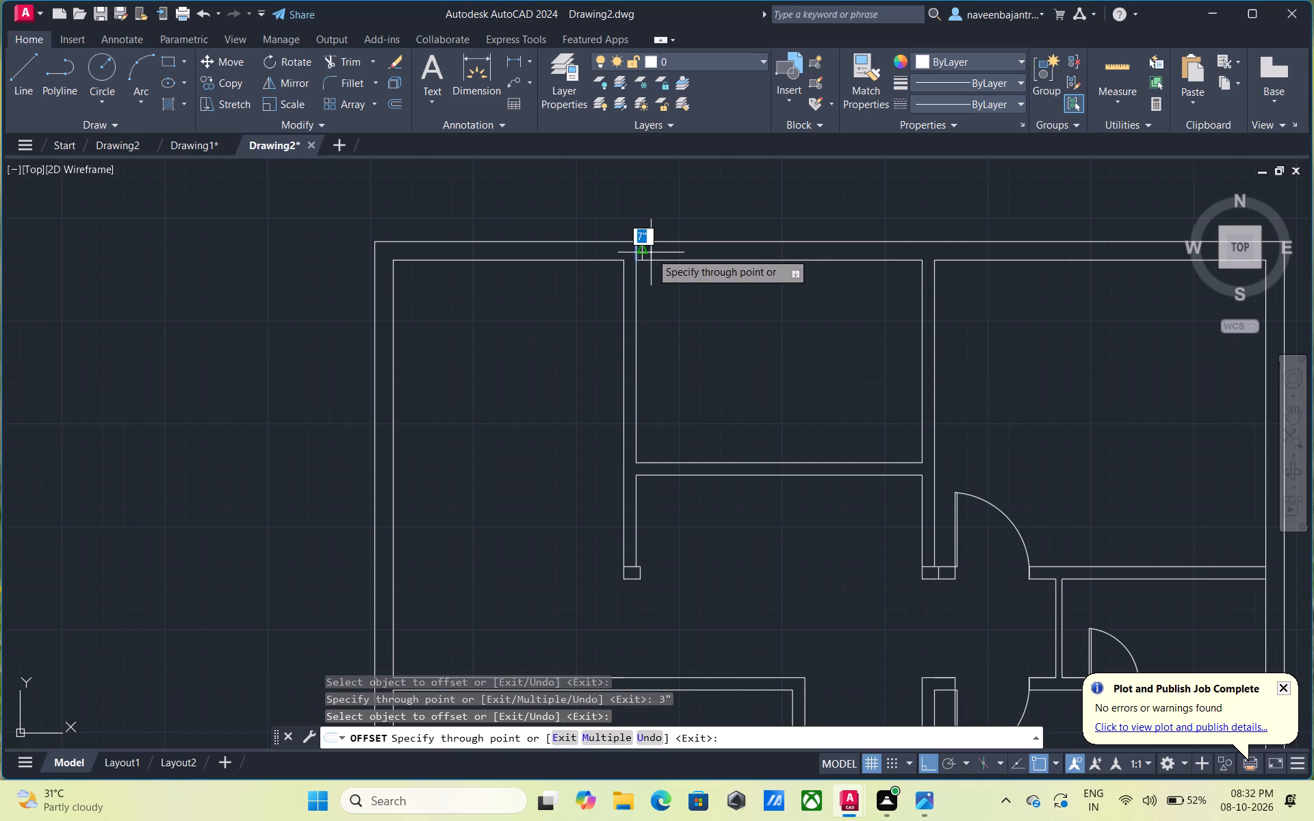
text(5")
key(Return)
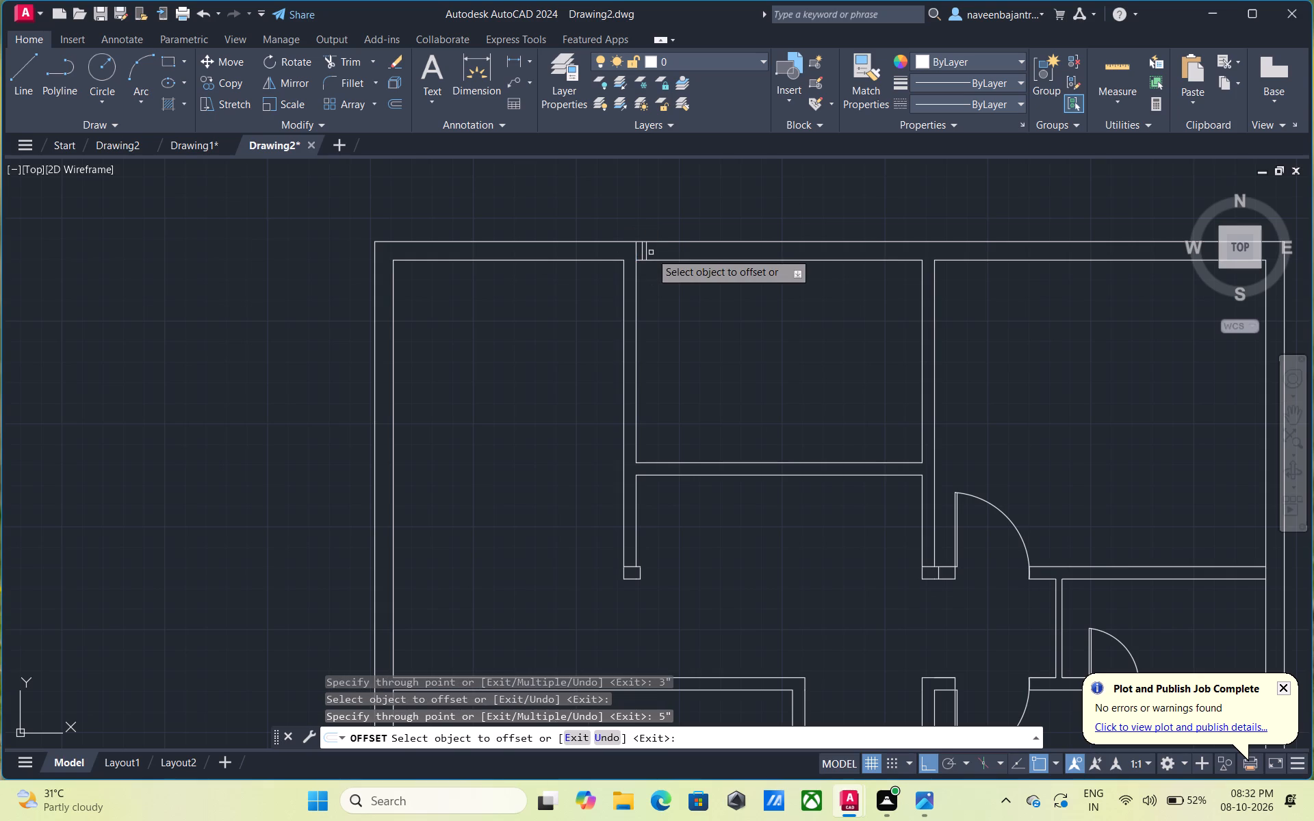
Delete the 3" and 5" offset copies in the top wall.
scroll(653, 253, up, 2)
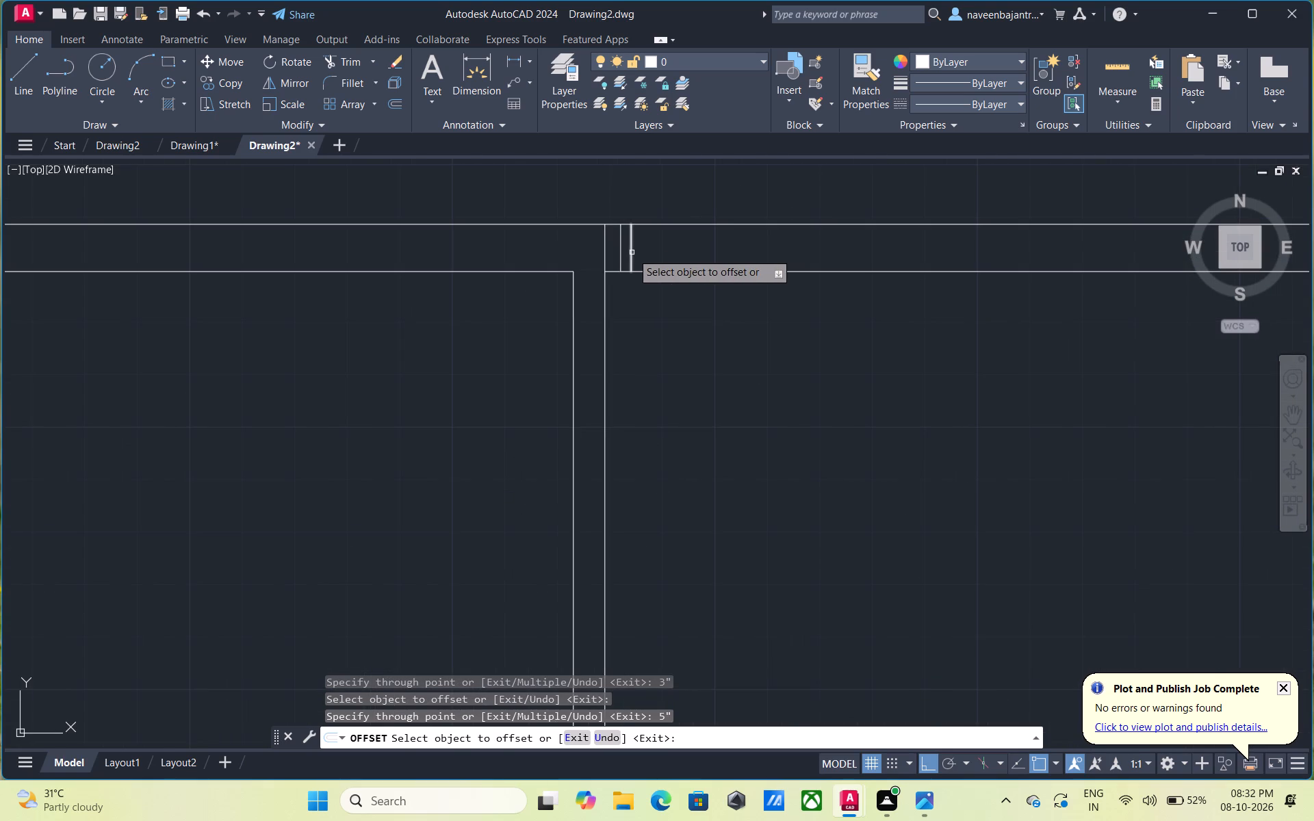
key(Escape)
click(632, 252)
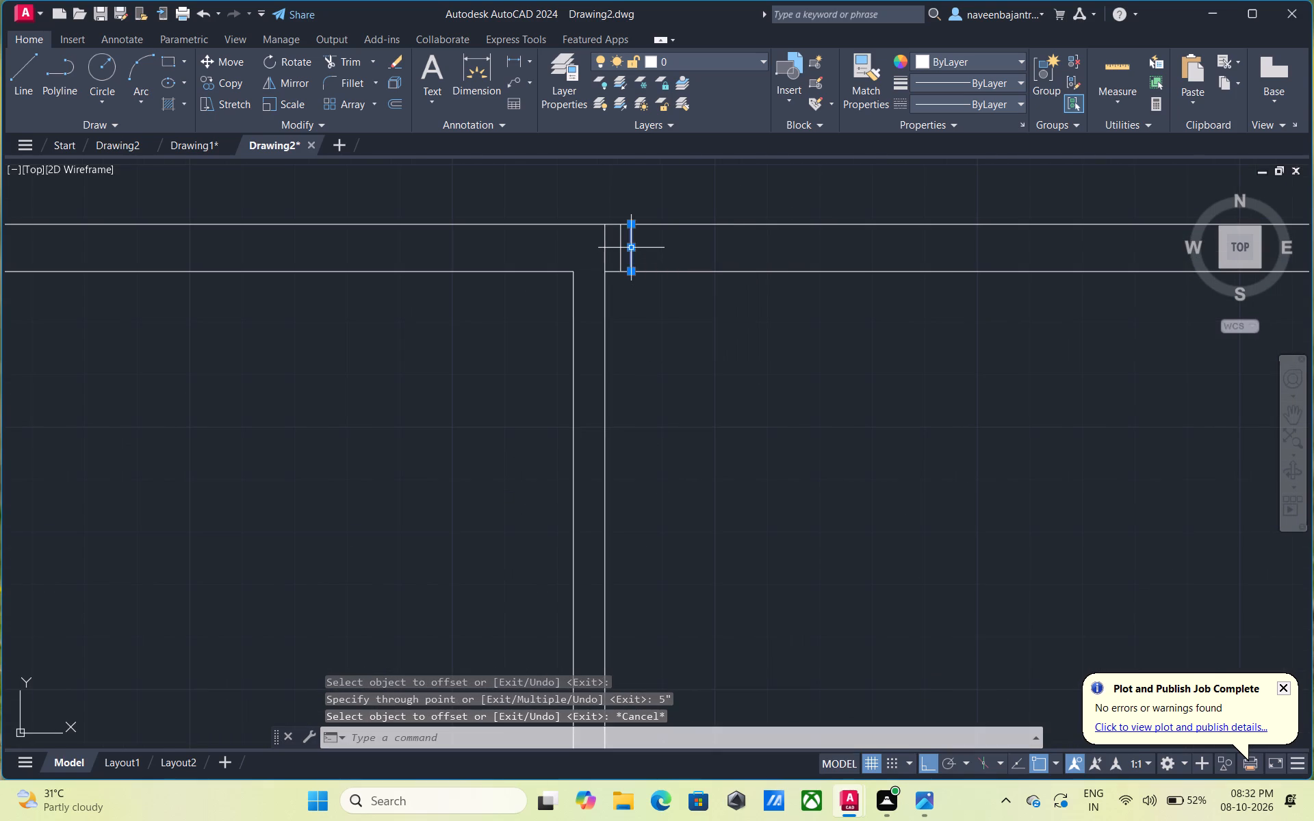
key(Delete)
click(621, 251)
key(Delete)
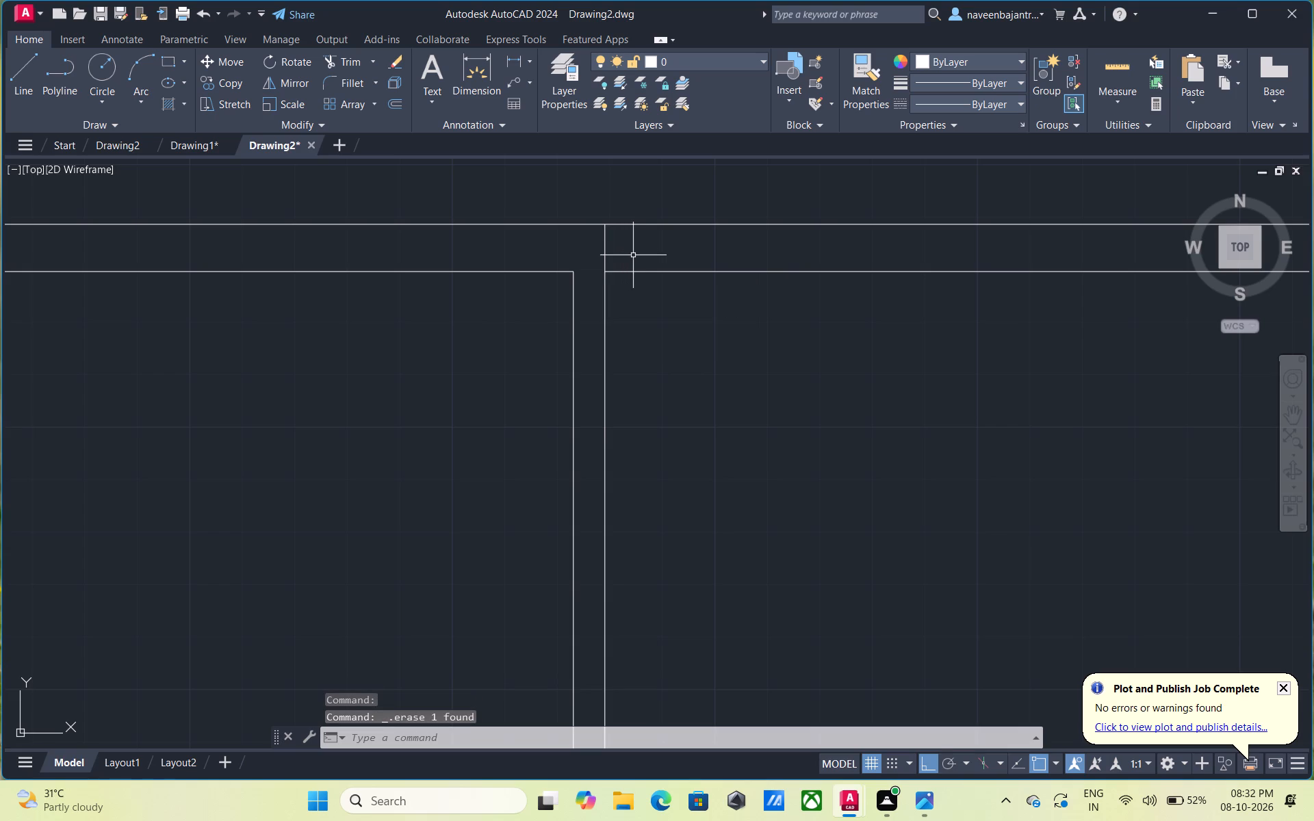
Offset the short vertical line across the top outer wall 10" to the right.
key(Escape)
text(o)
key(space)
key(space)
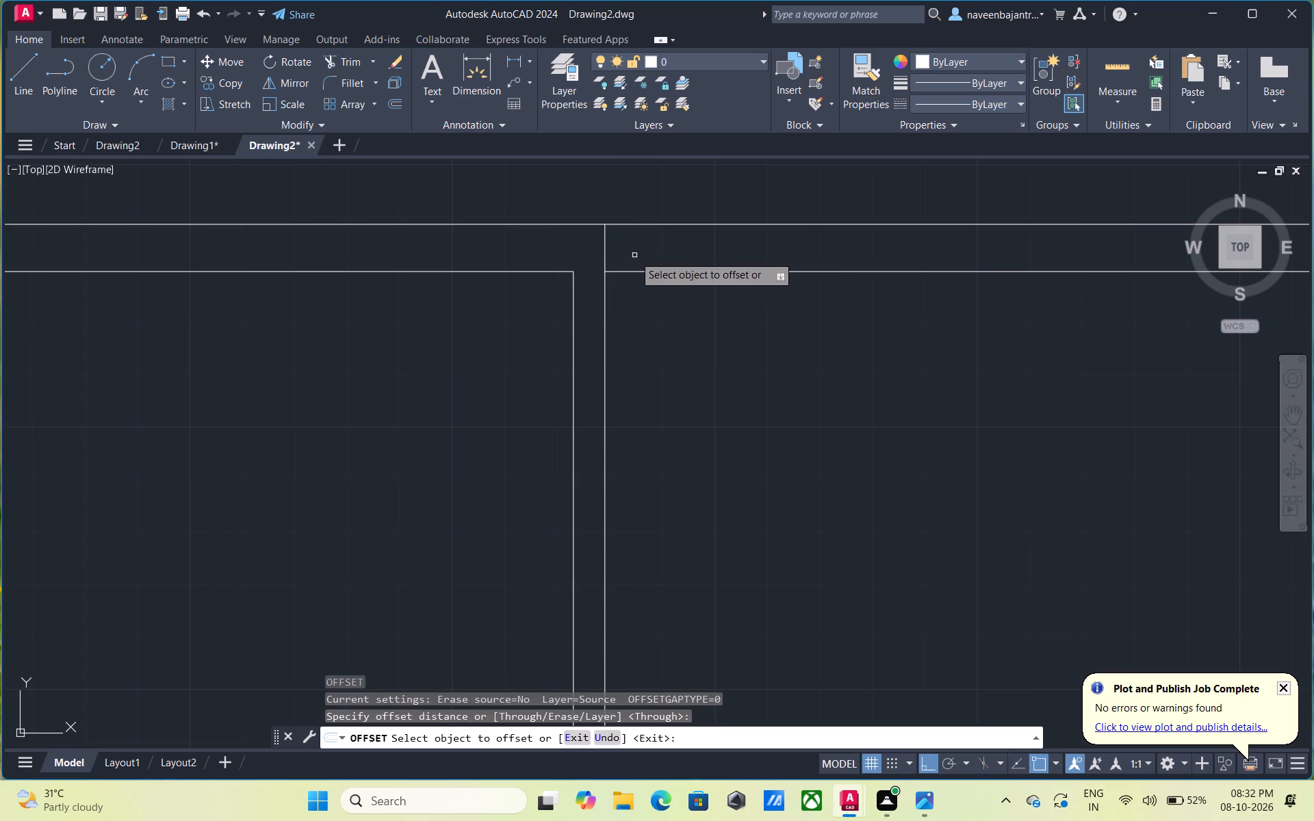
click(607, 258)
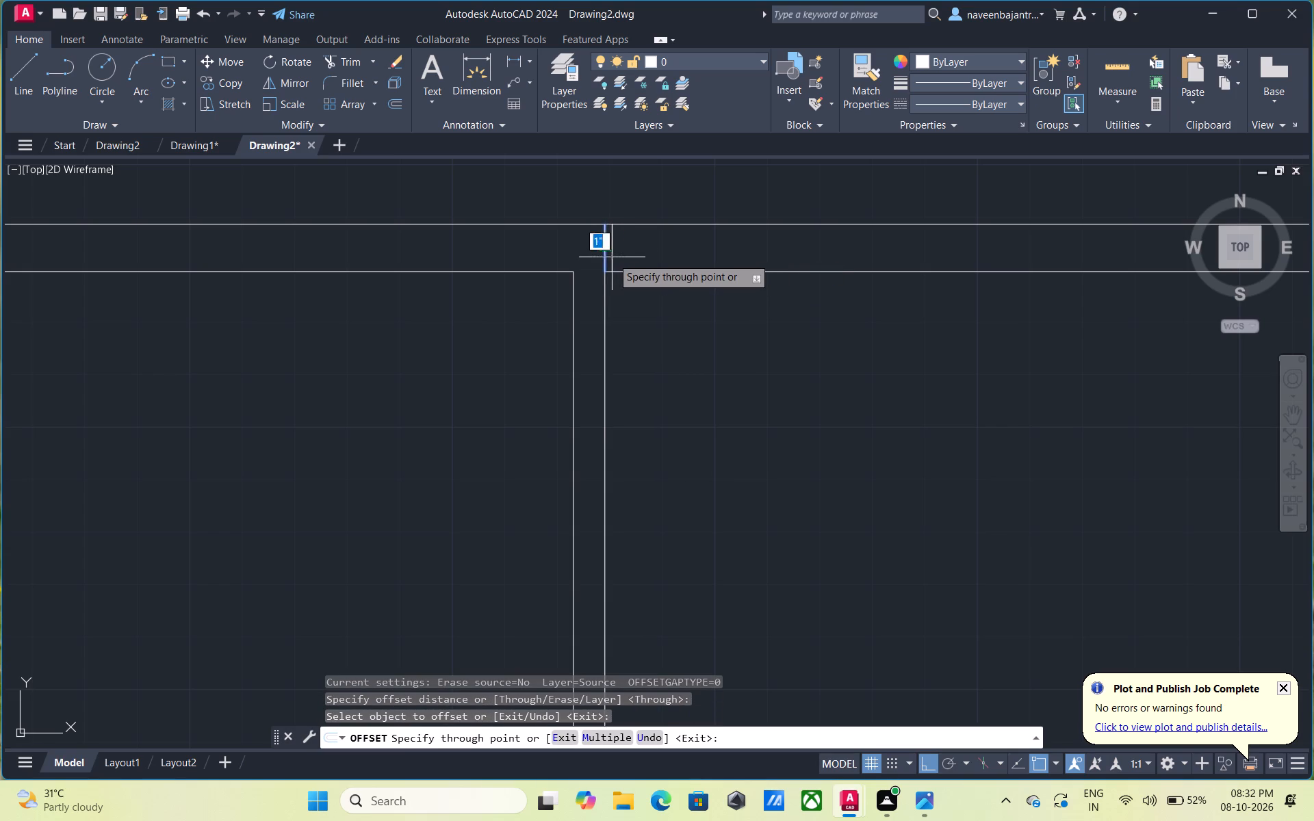
text(10)
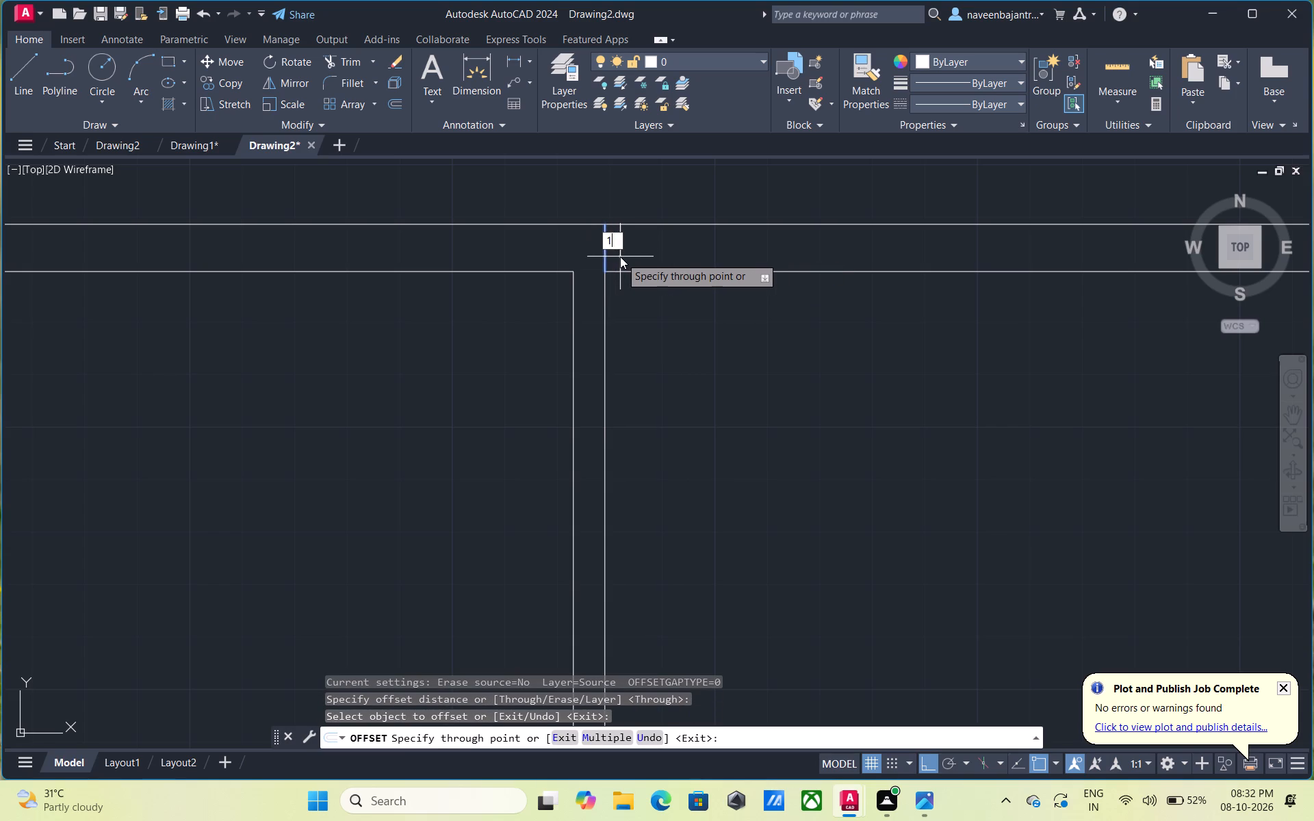
key(shift+quotedbl)
key(Return)
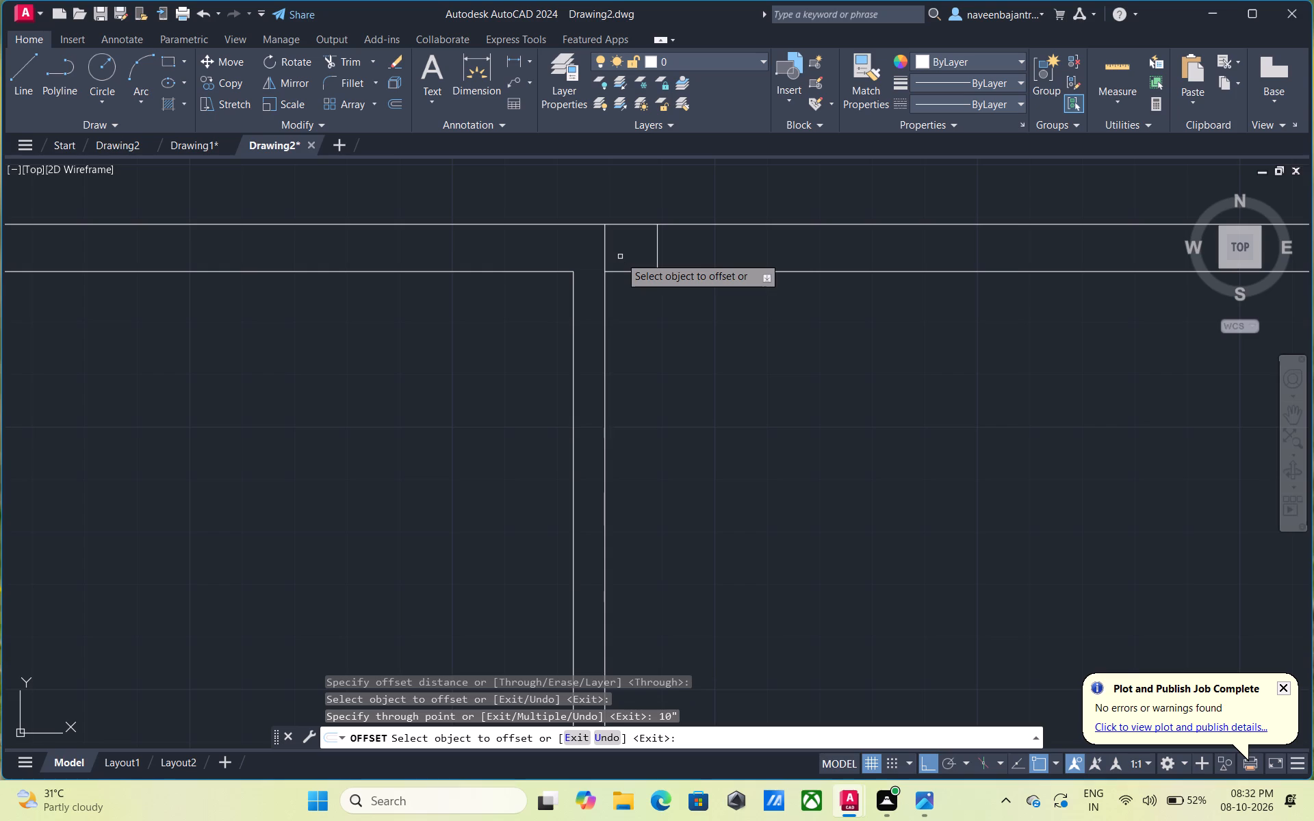
key(Escape)
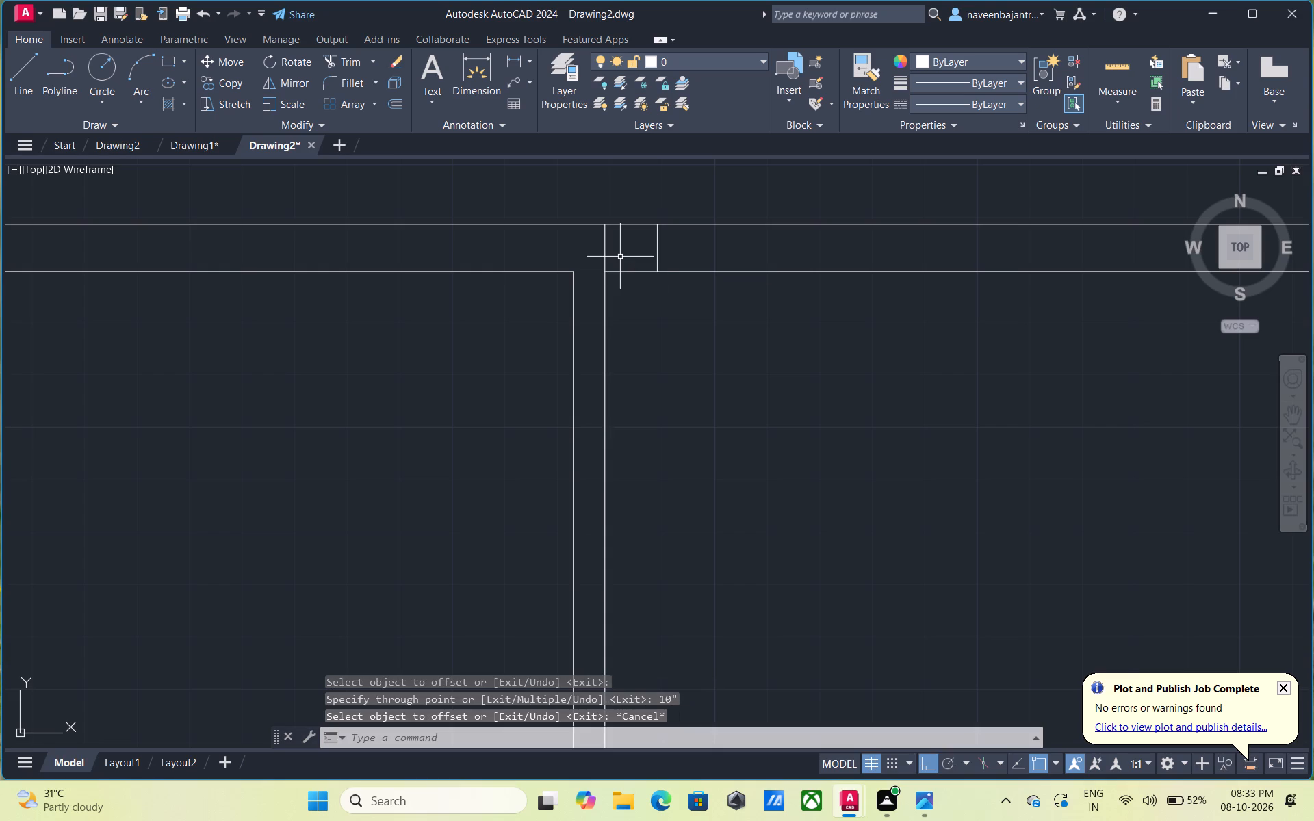
Trim away the original short vertical line at the room corner, leaving the 10" offset copy.
text(tr)
key(space)
click(606, 252)
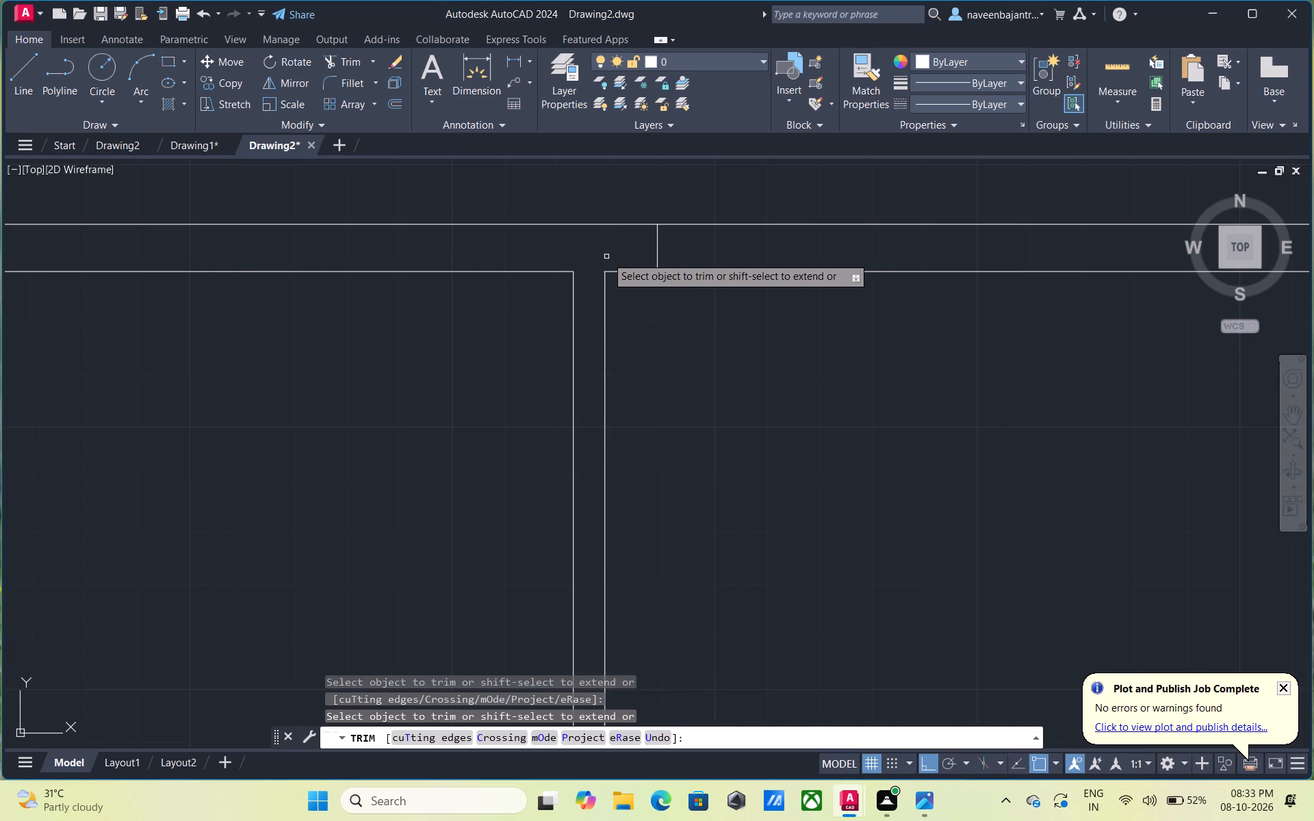
scroll(606, 257, down, 2)
middle_drag(660, 314, 636, 345)
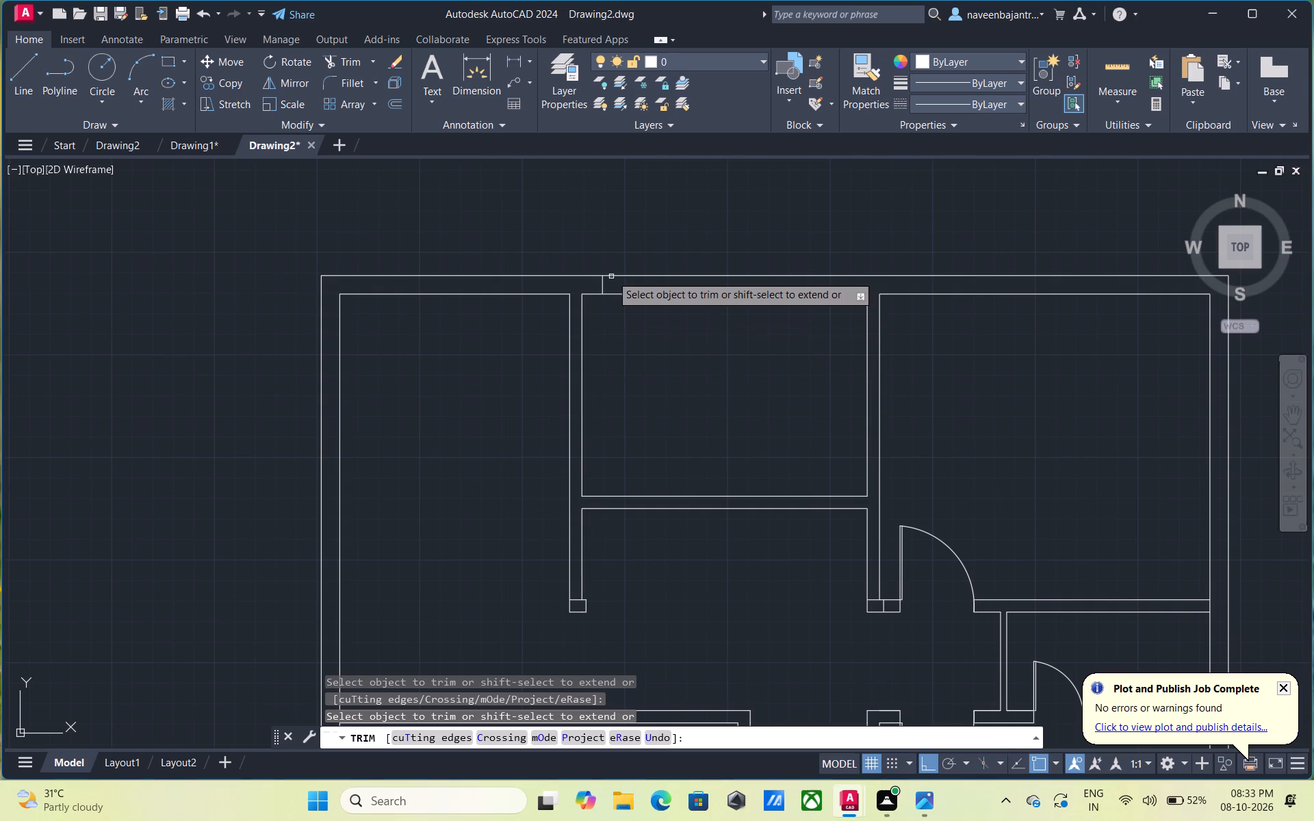
key(Escape)
Offset the remaining short wall line 3' to the right to mark the other side of the door opening.
text(o)
key(space)
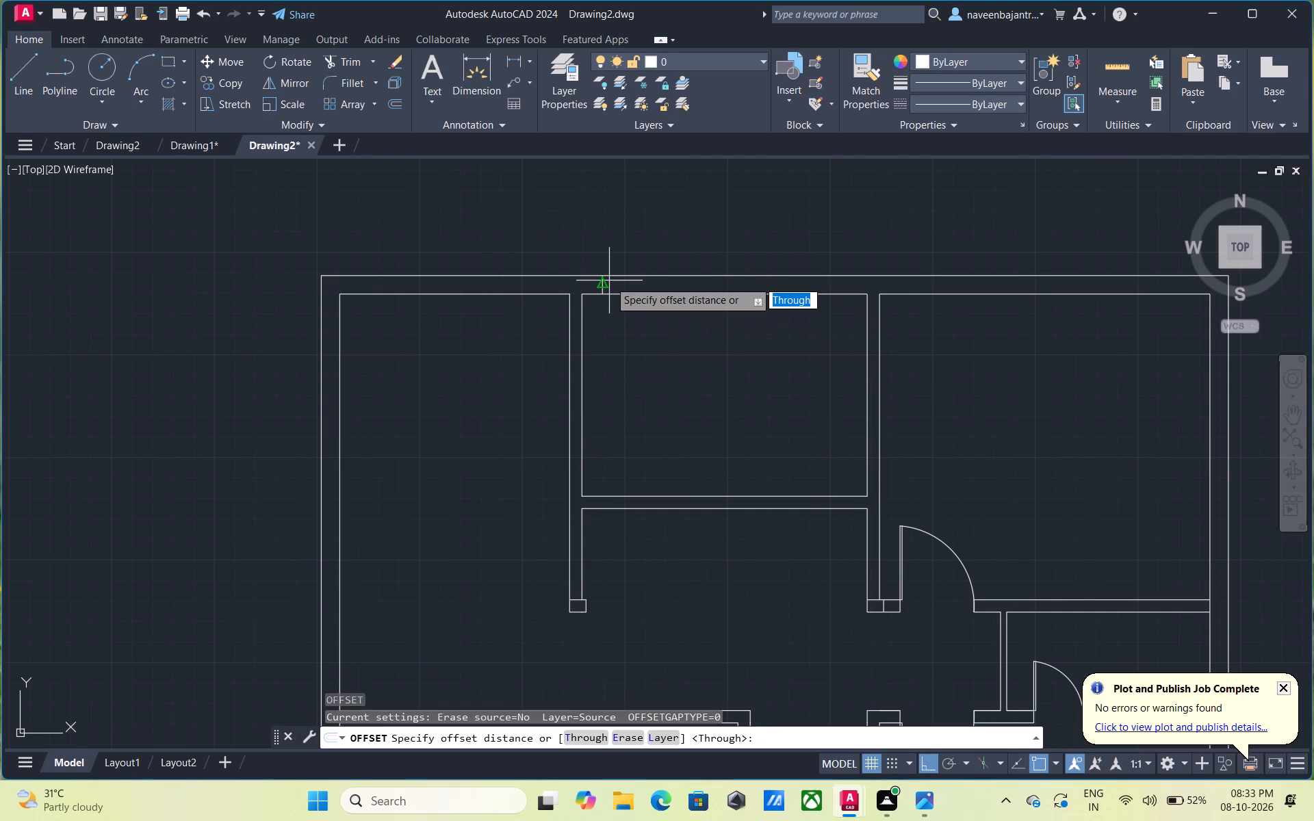
key(space)
click(602, 286)
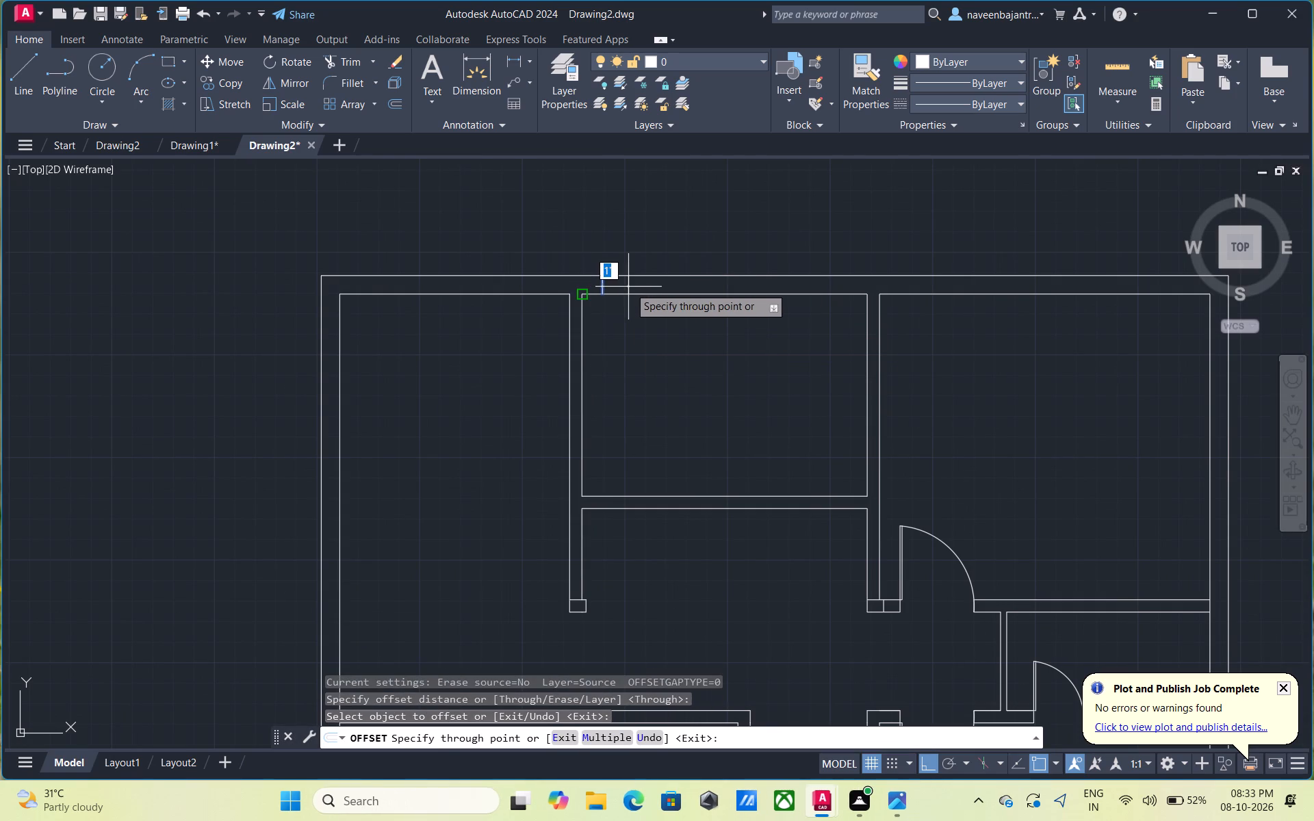
text(3')
key(Return)
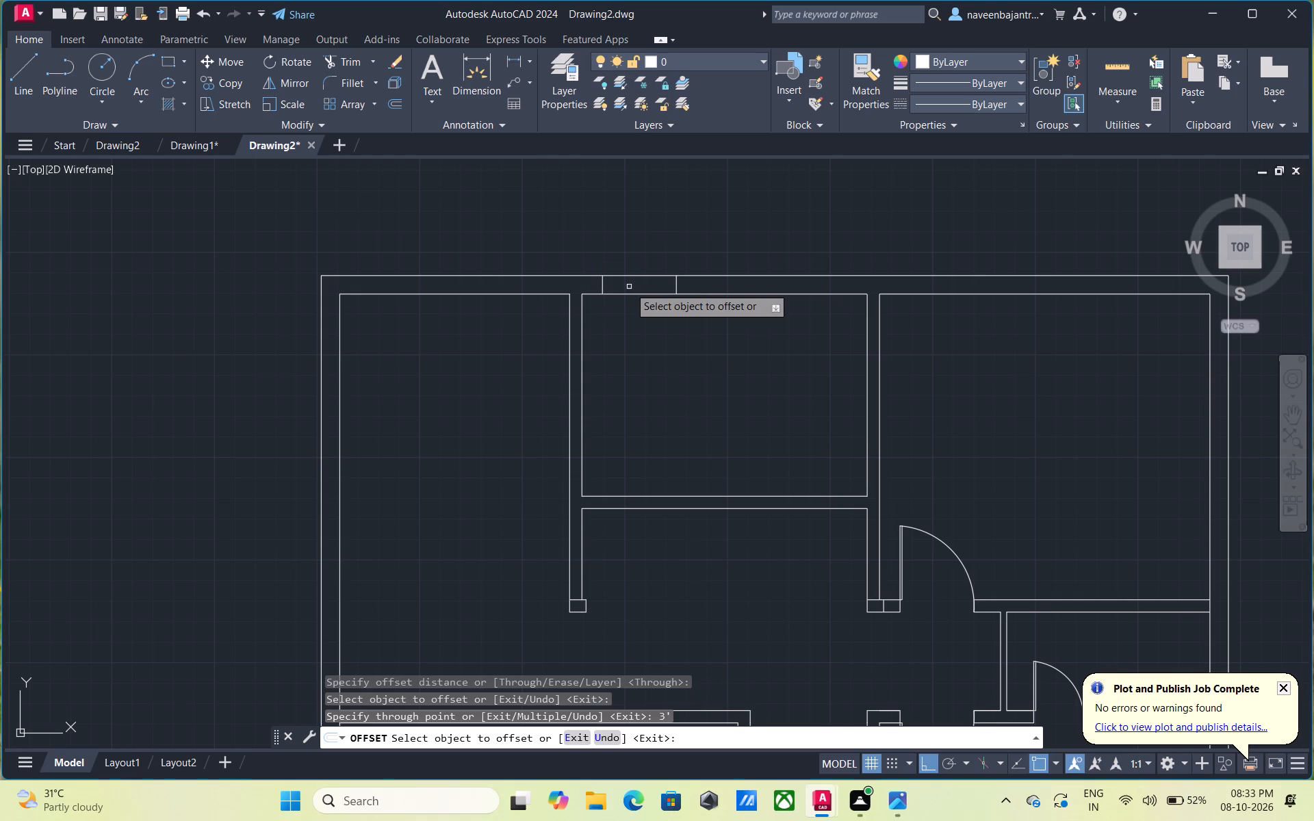
key(Escape)
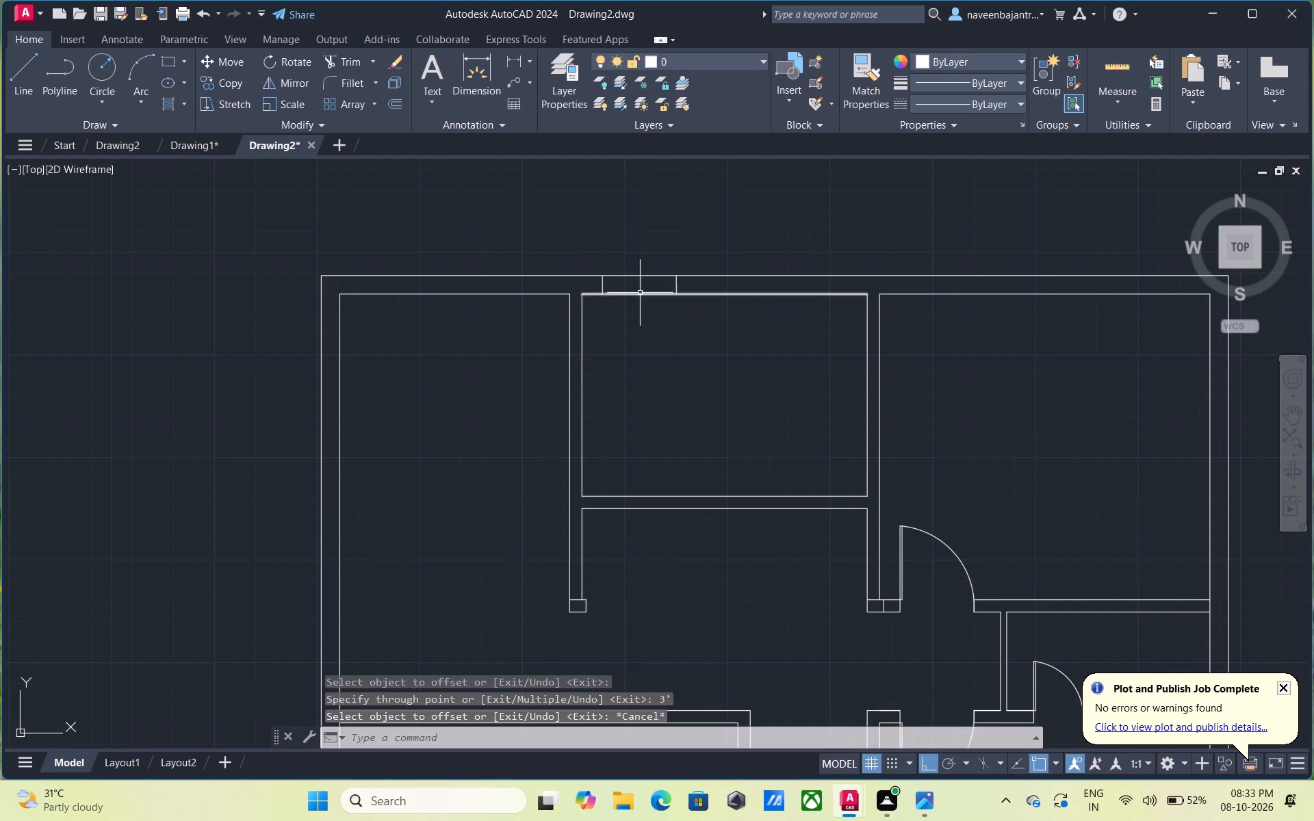
Draw a 3' vertical line upward from the inner end of the opening's right jamb for the door leaf.
text(l)
key(space)
click(679, 297)
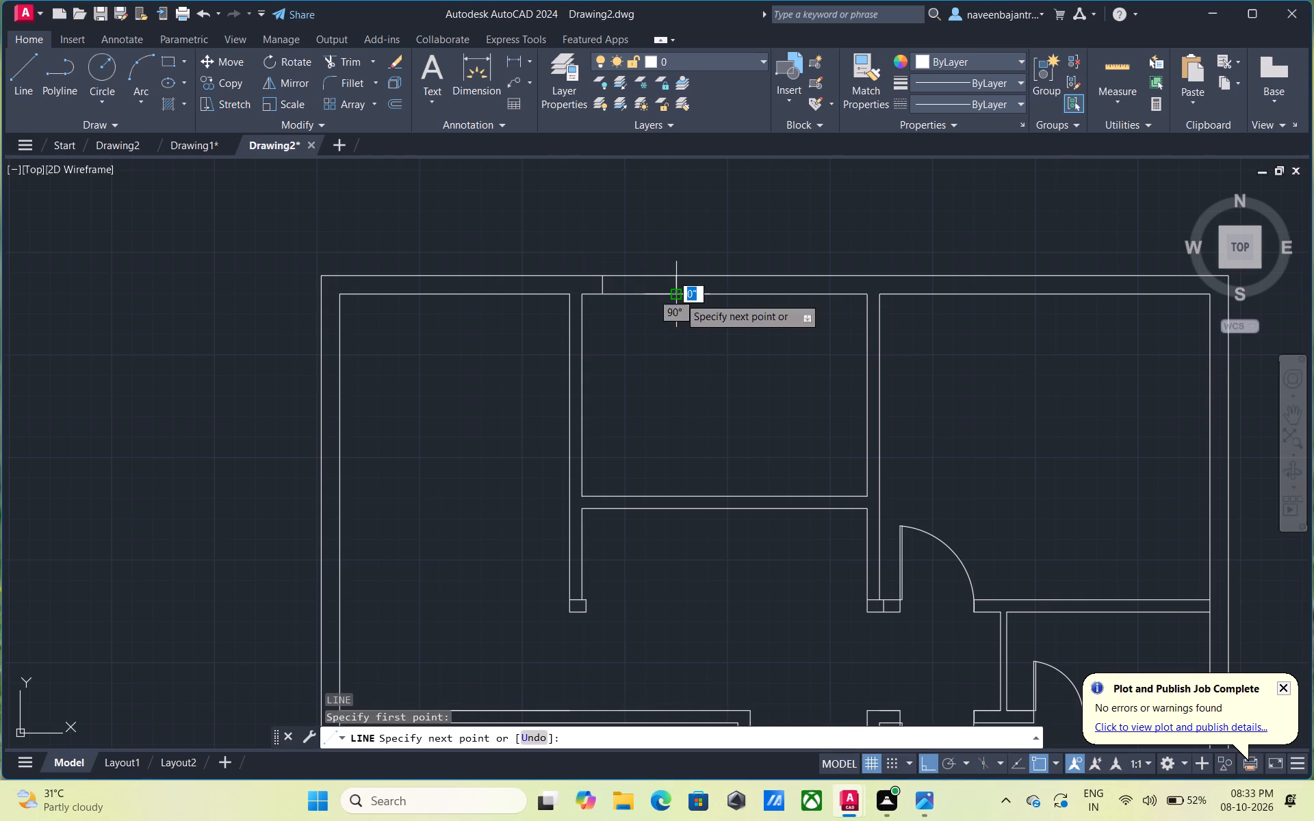
key(3)
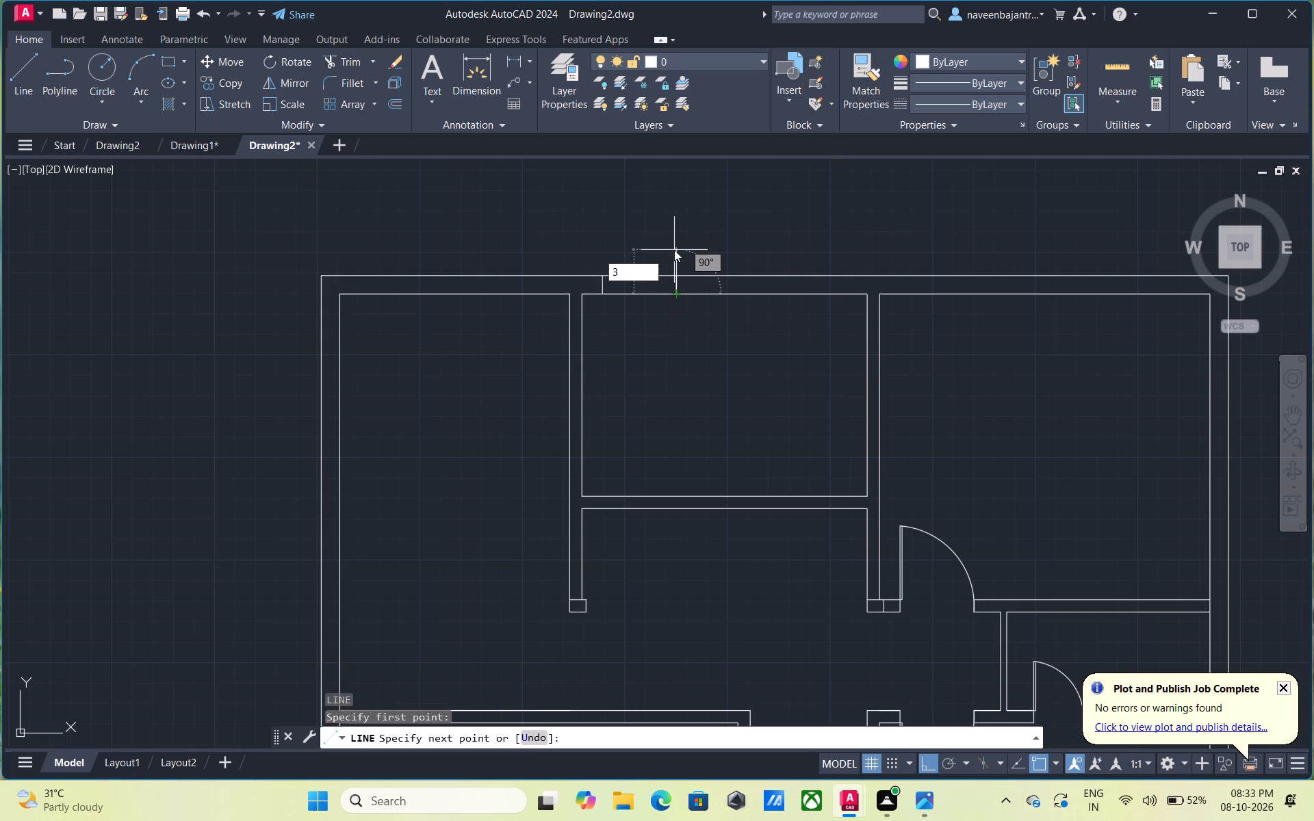
key(apostrophe)
key(Return)
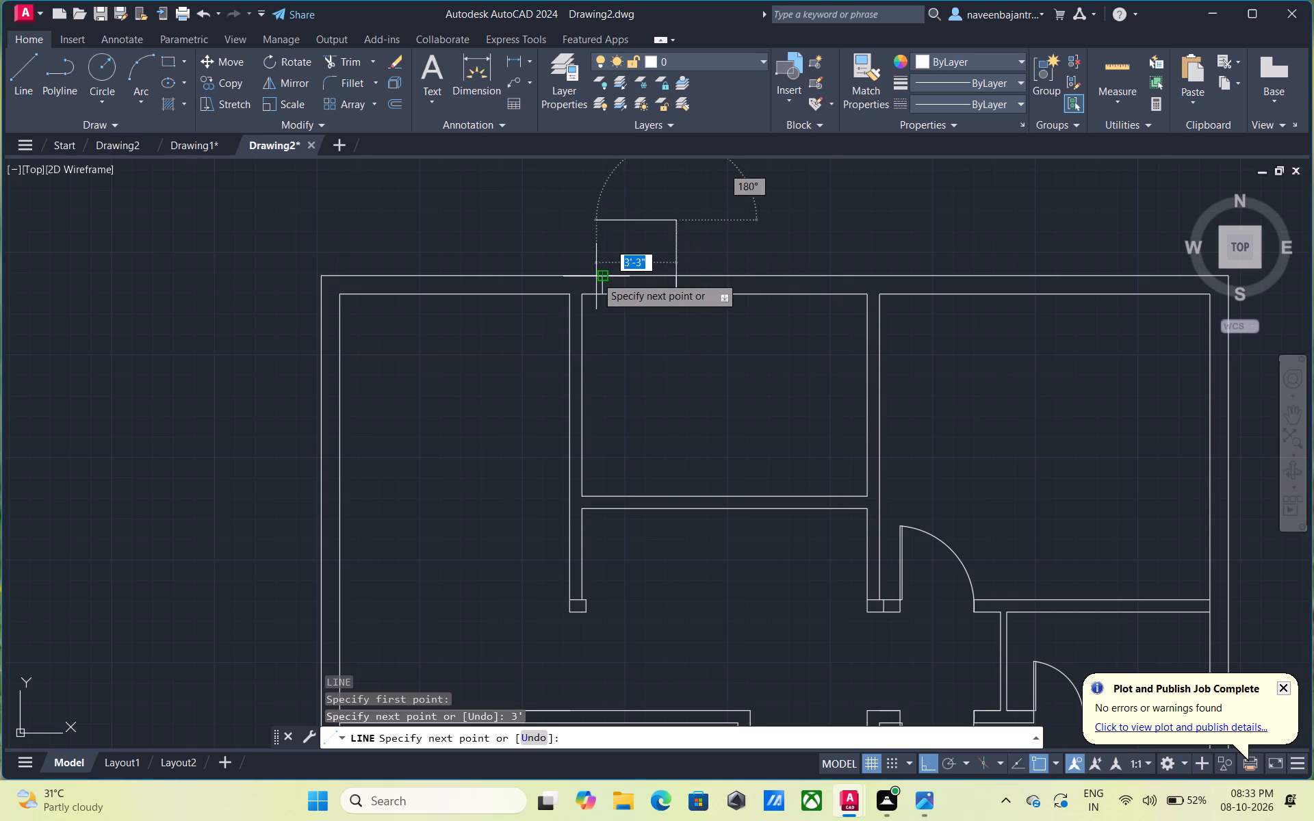
key(Escape)
Trim both faces of the top outer wall between the two jamb lines to open the 3' doorway.
text(tr)
key(space)
click(623, 276)
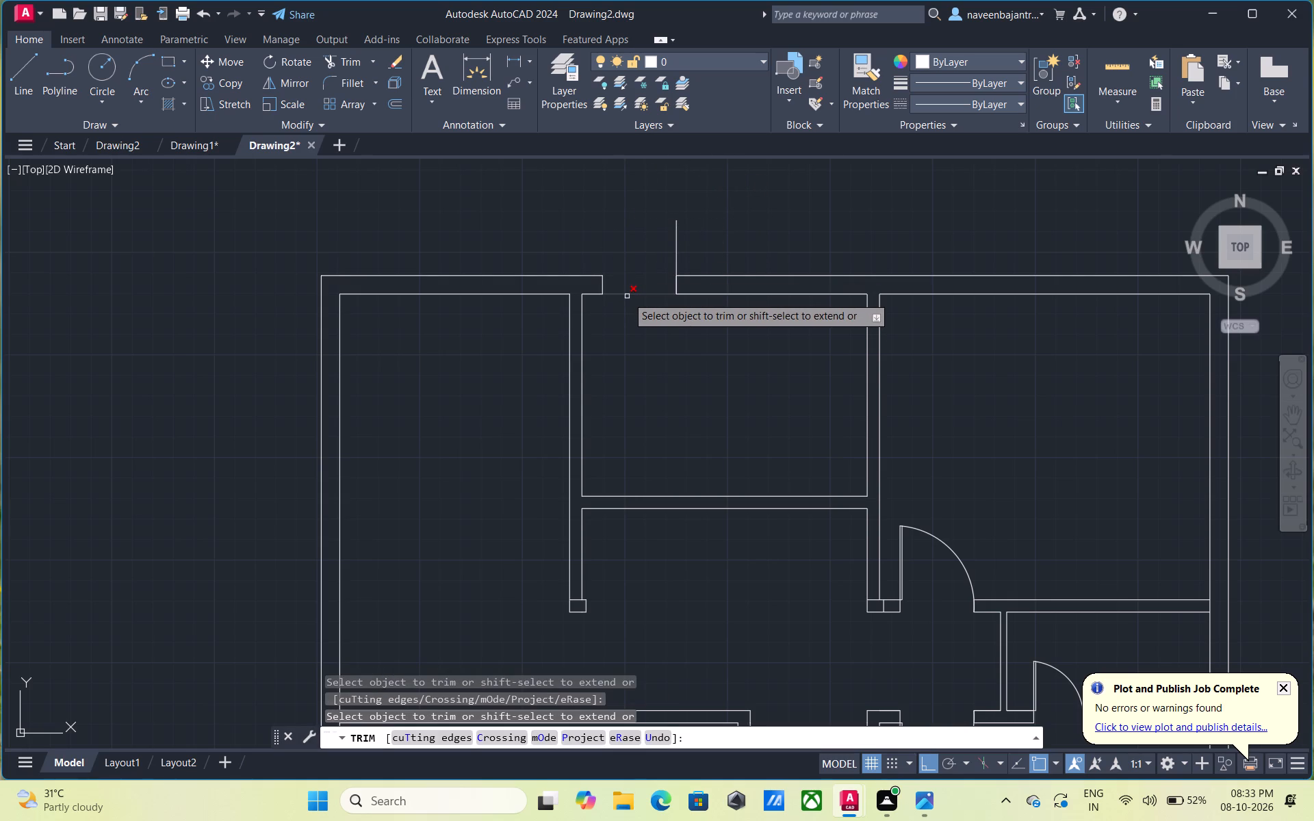
click(628, 294)
key(Escape)
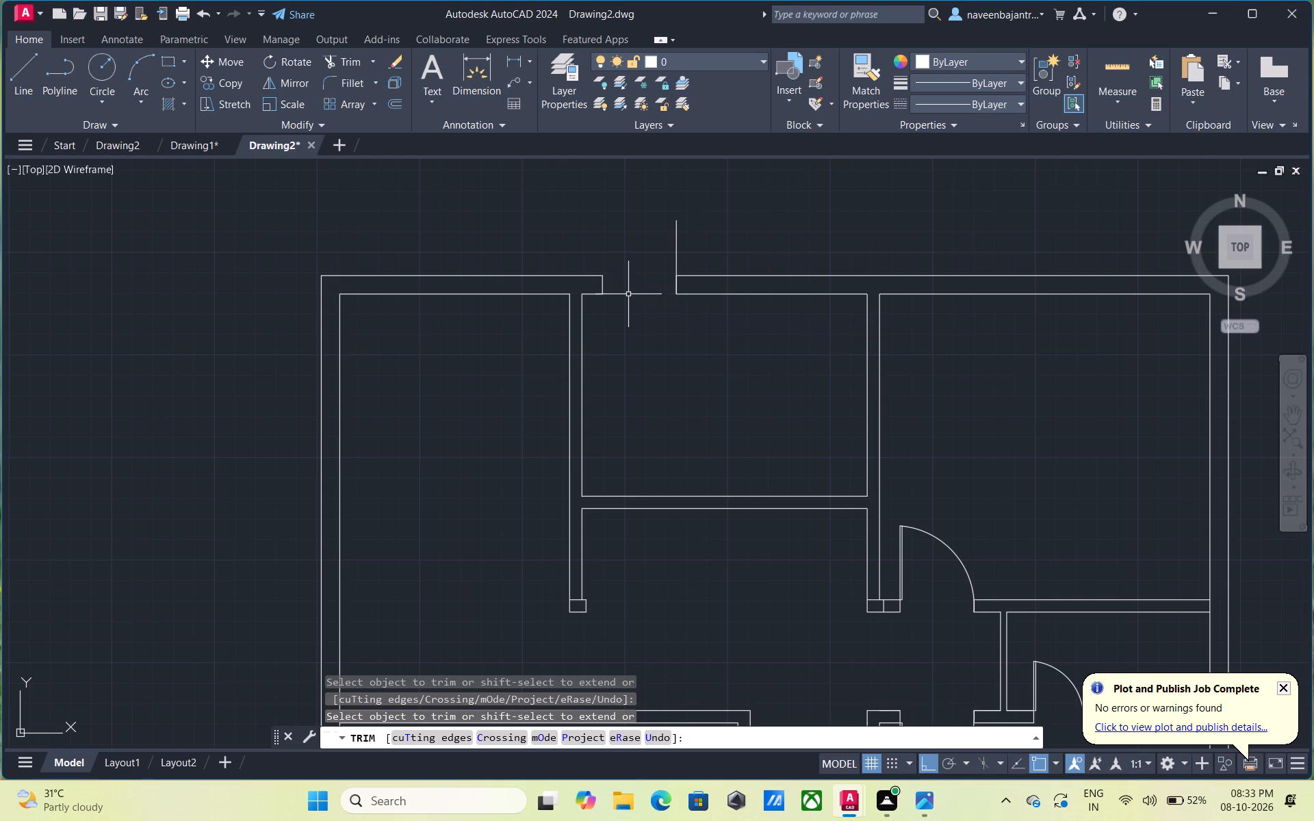
Offset the 3' door leaf line 1" to the left, toward the opening.
text(o)
key(space)
key(space)
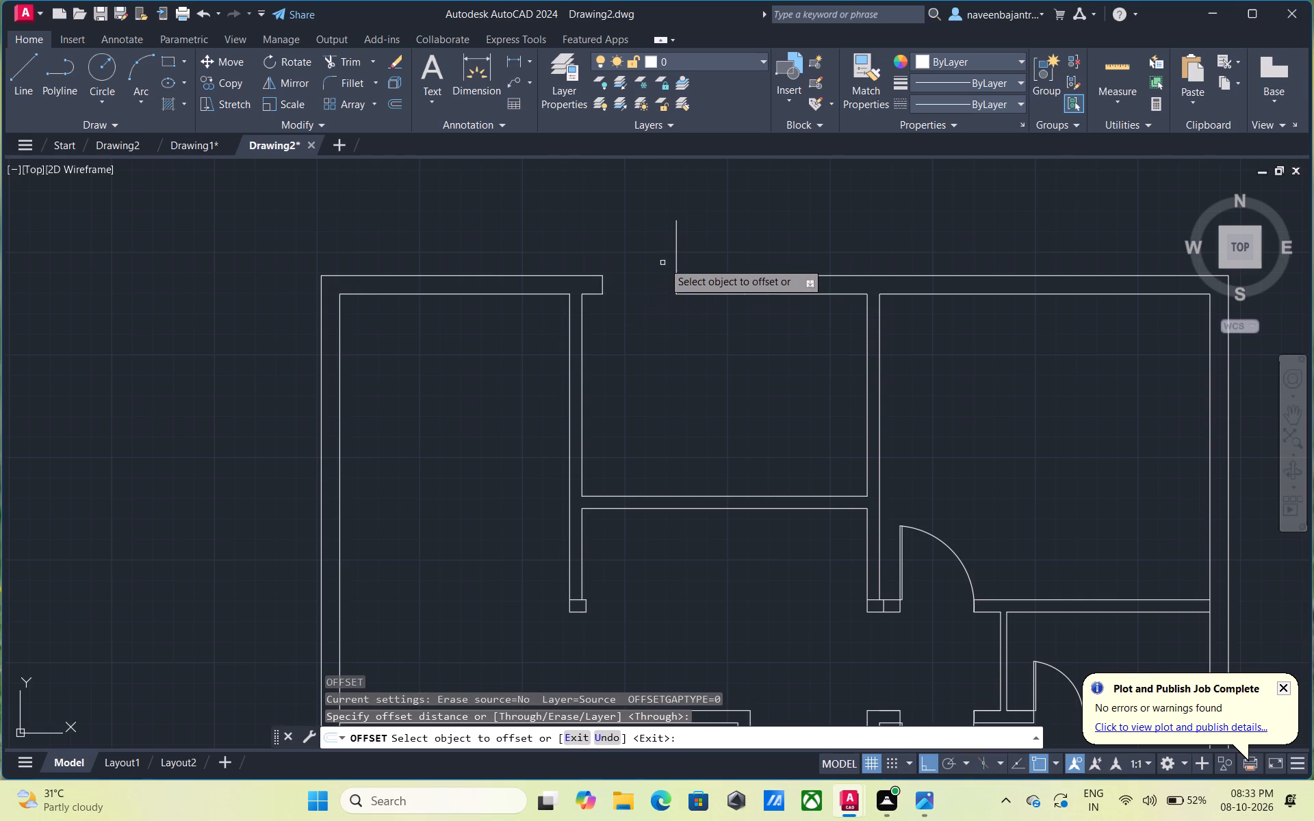
click(675, 259)
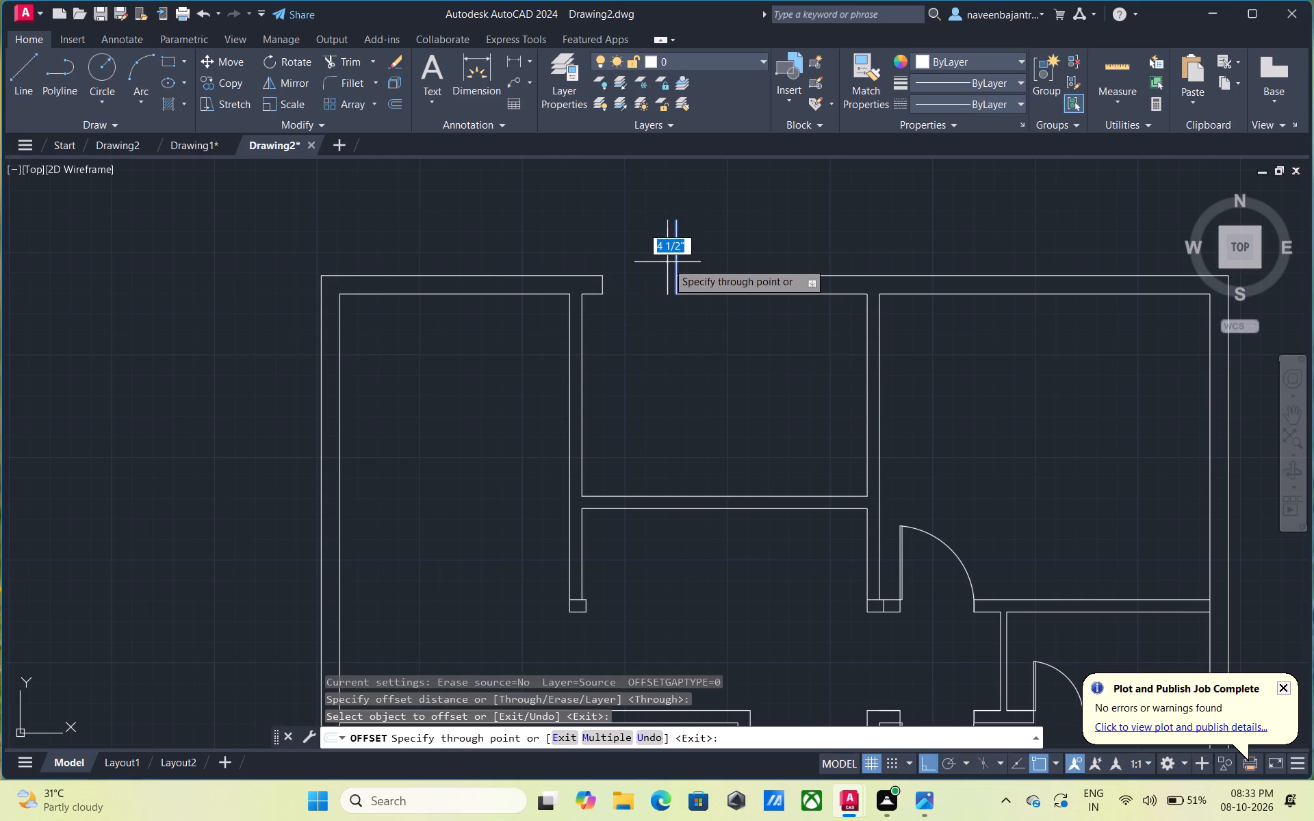
key(1)
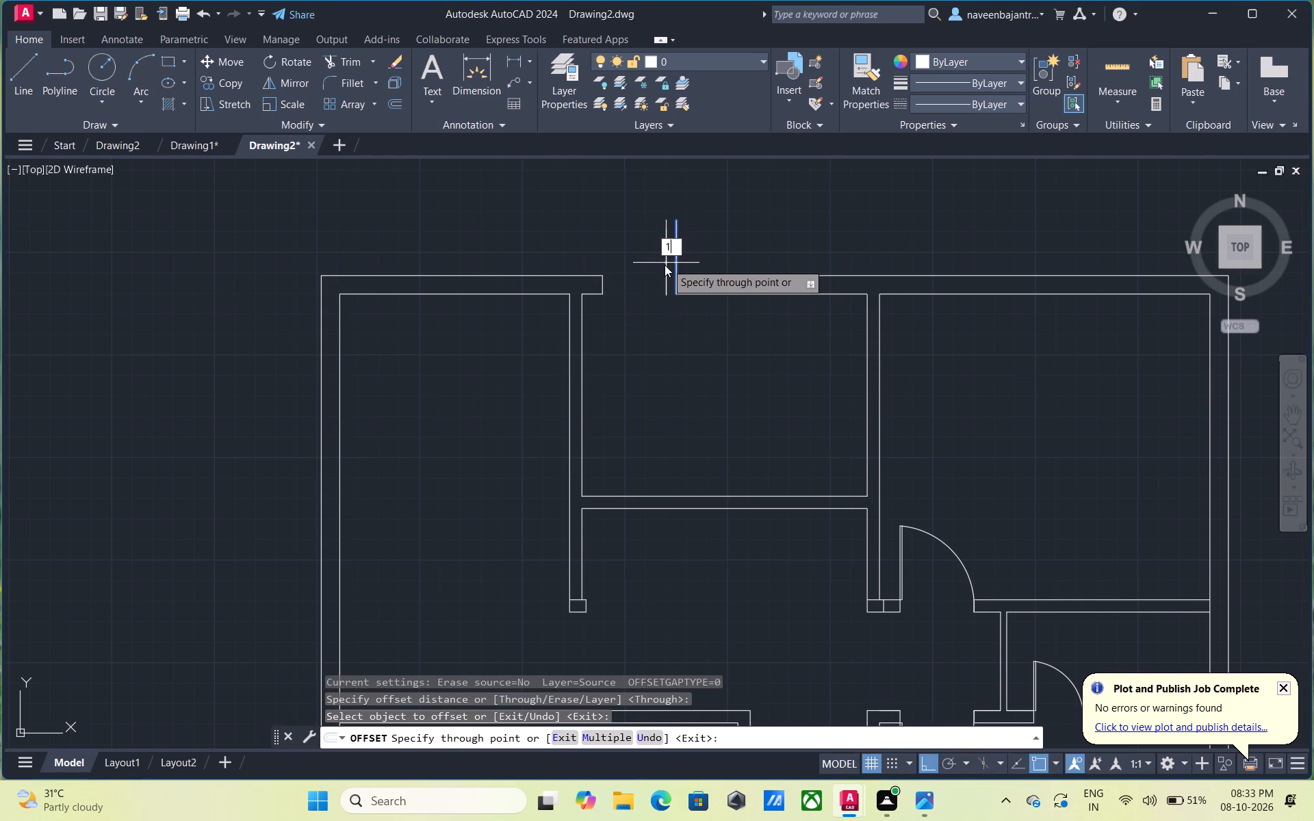
key(shift+quotedbl)
key(Return)
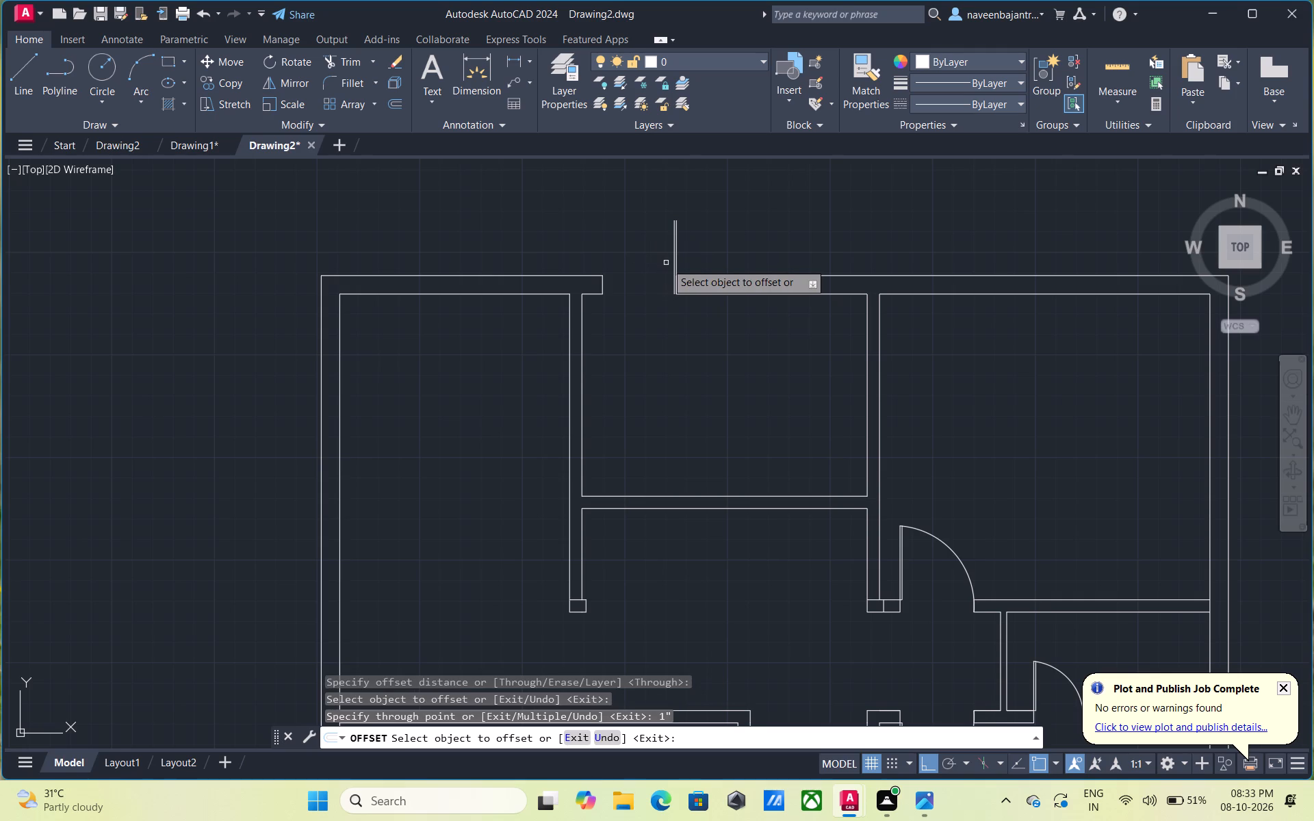
Draw the top-wall door's swing arc from the leaf's free end through the left jamb's outer corner to its inner corner.
key(Escape)
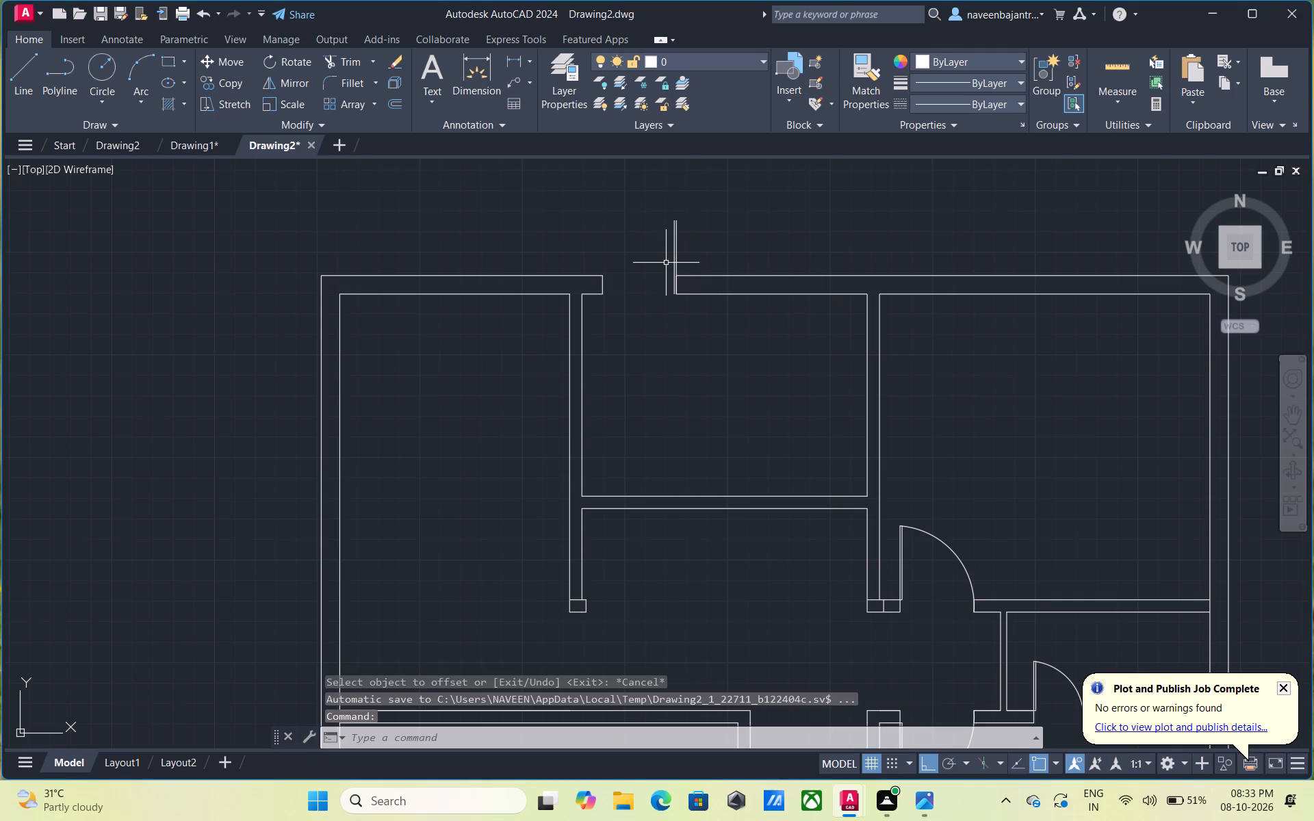
click(141, 66)
scroll(686, 207, up, 2)
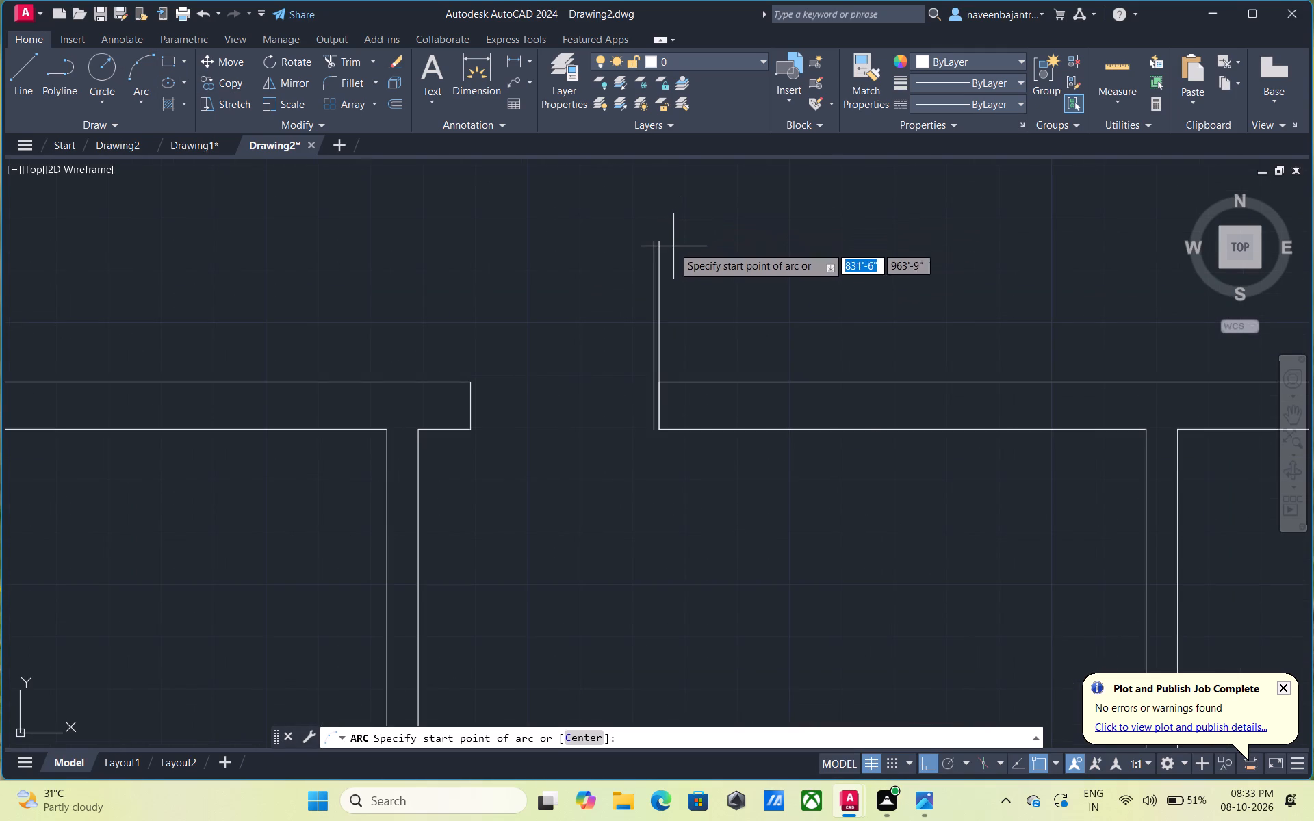
click(660, 244)
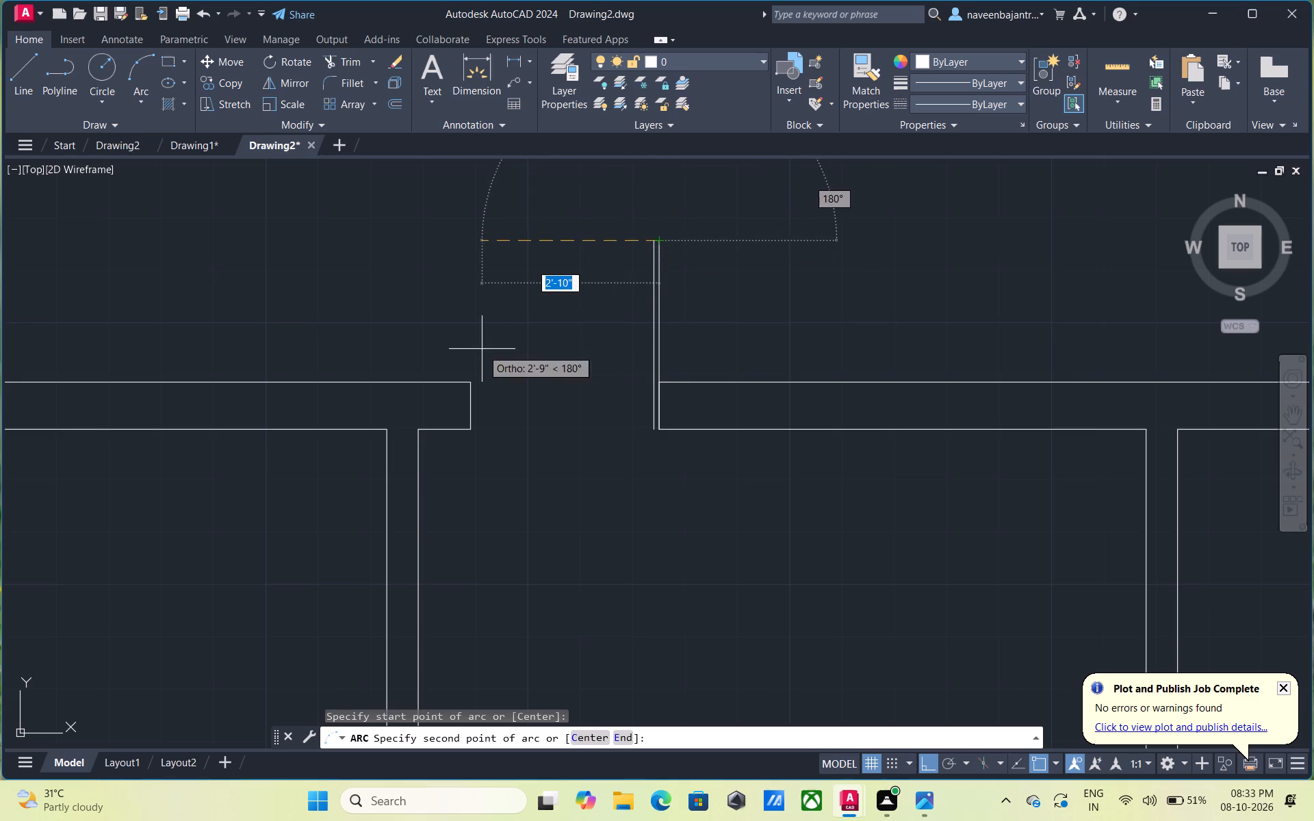
click(469, 381)
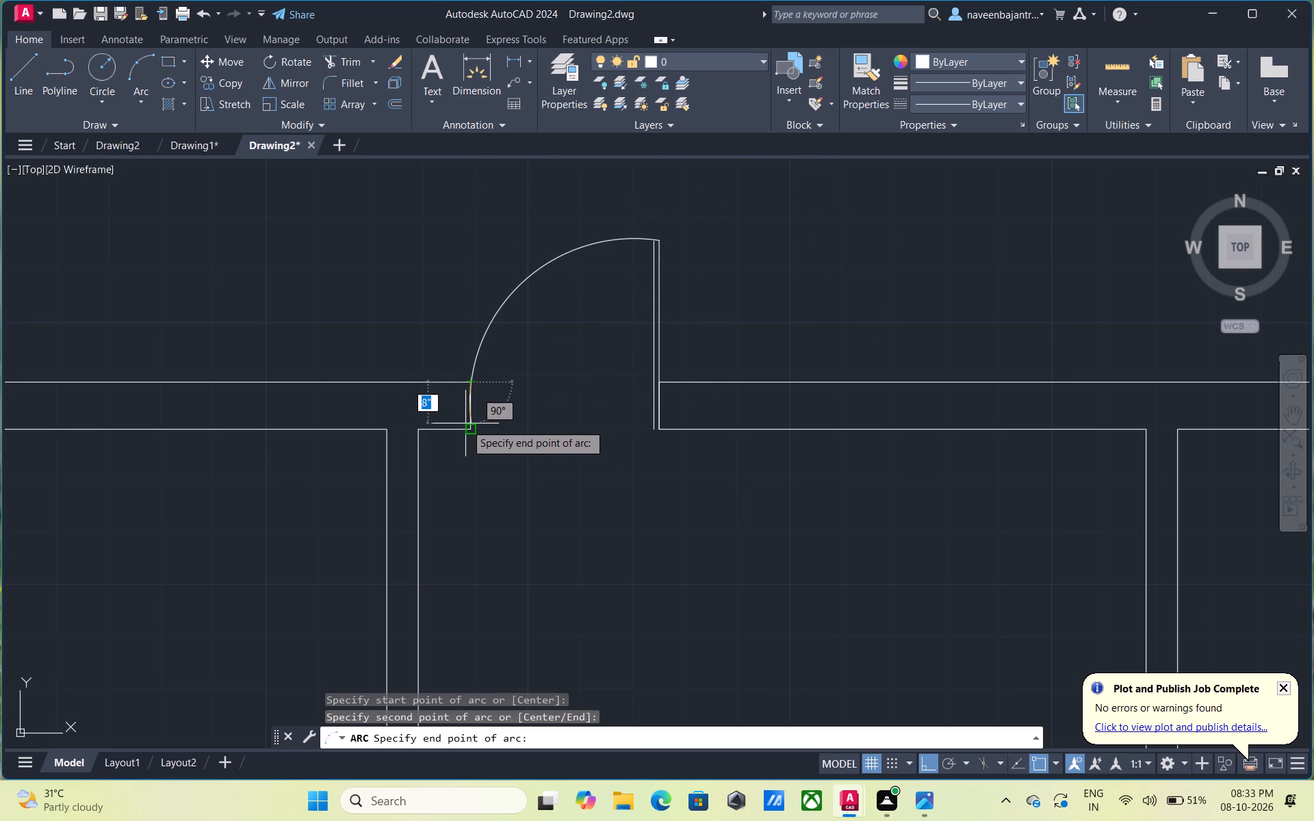
click(465, 423)
key(Escape)
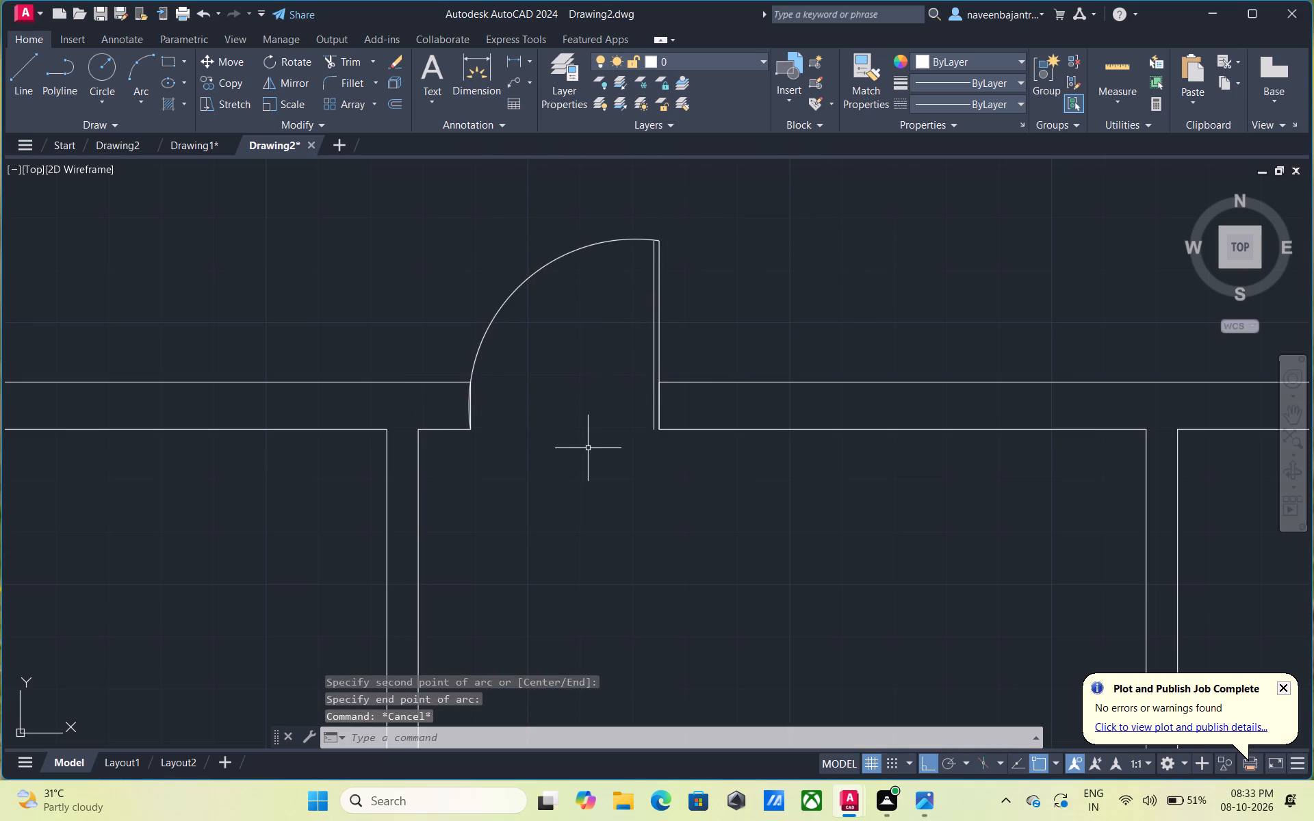
Draw a short horizontal line about 2" long from the right jamb's outer corner across the door leaf.
scroll(589, 448, up, 3)
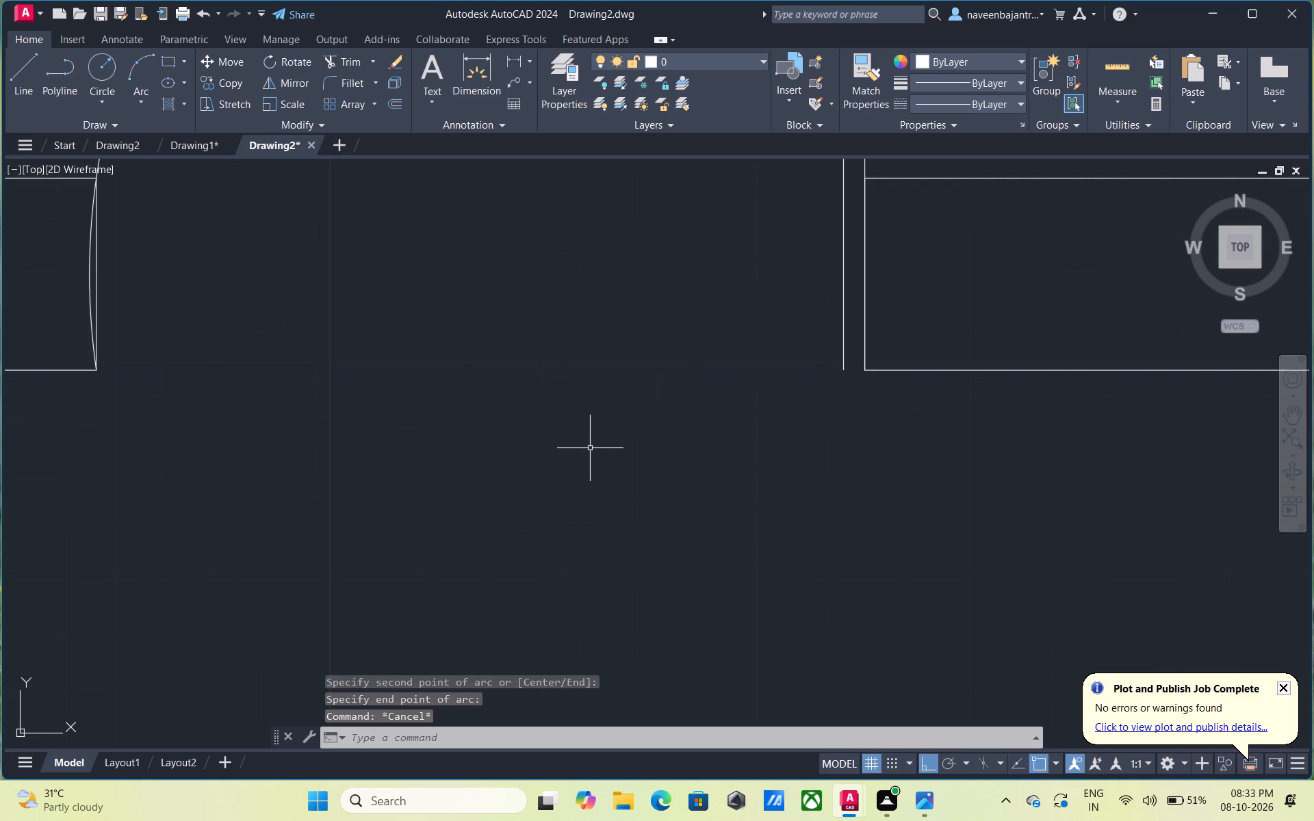
scroll(634, 430, down, 2)
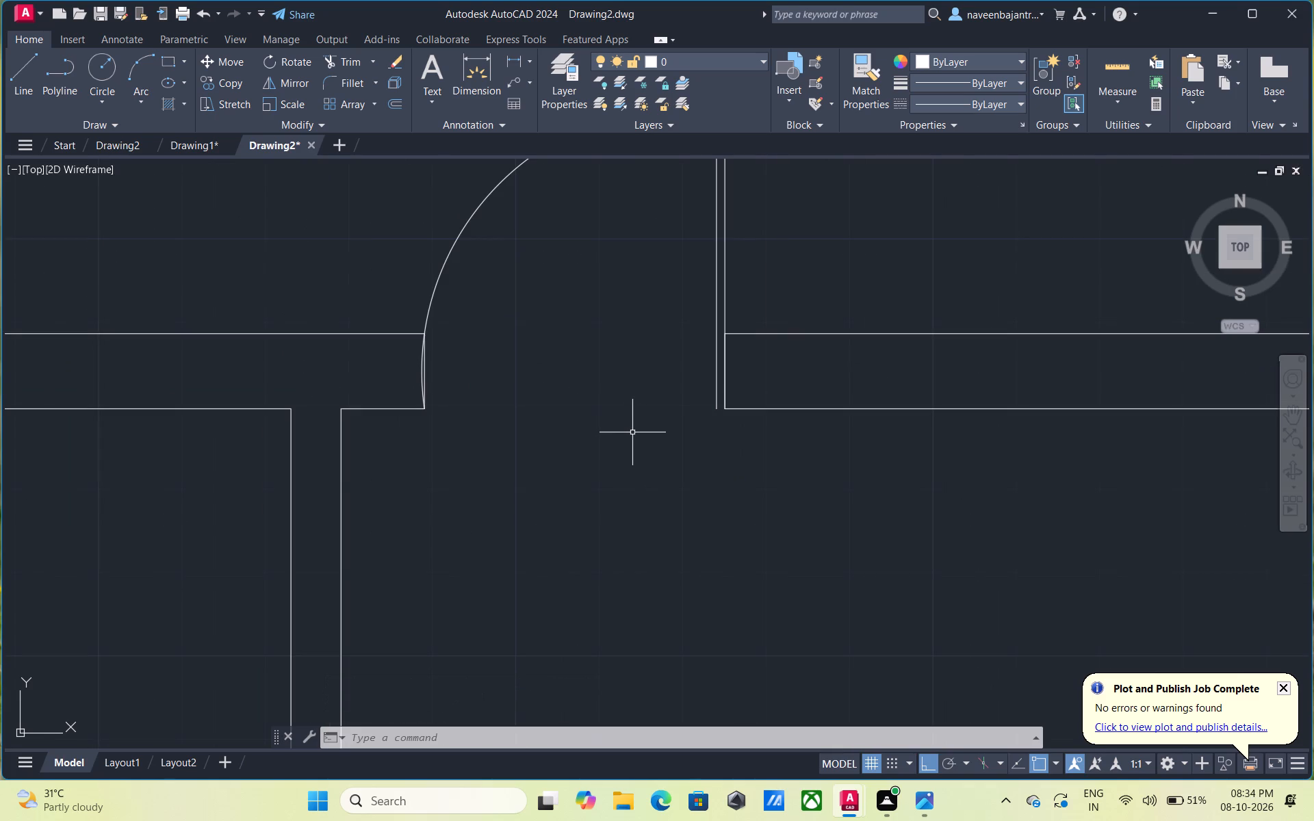
key(Escape)
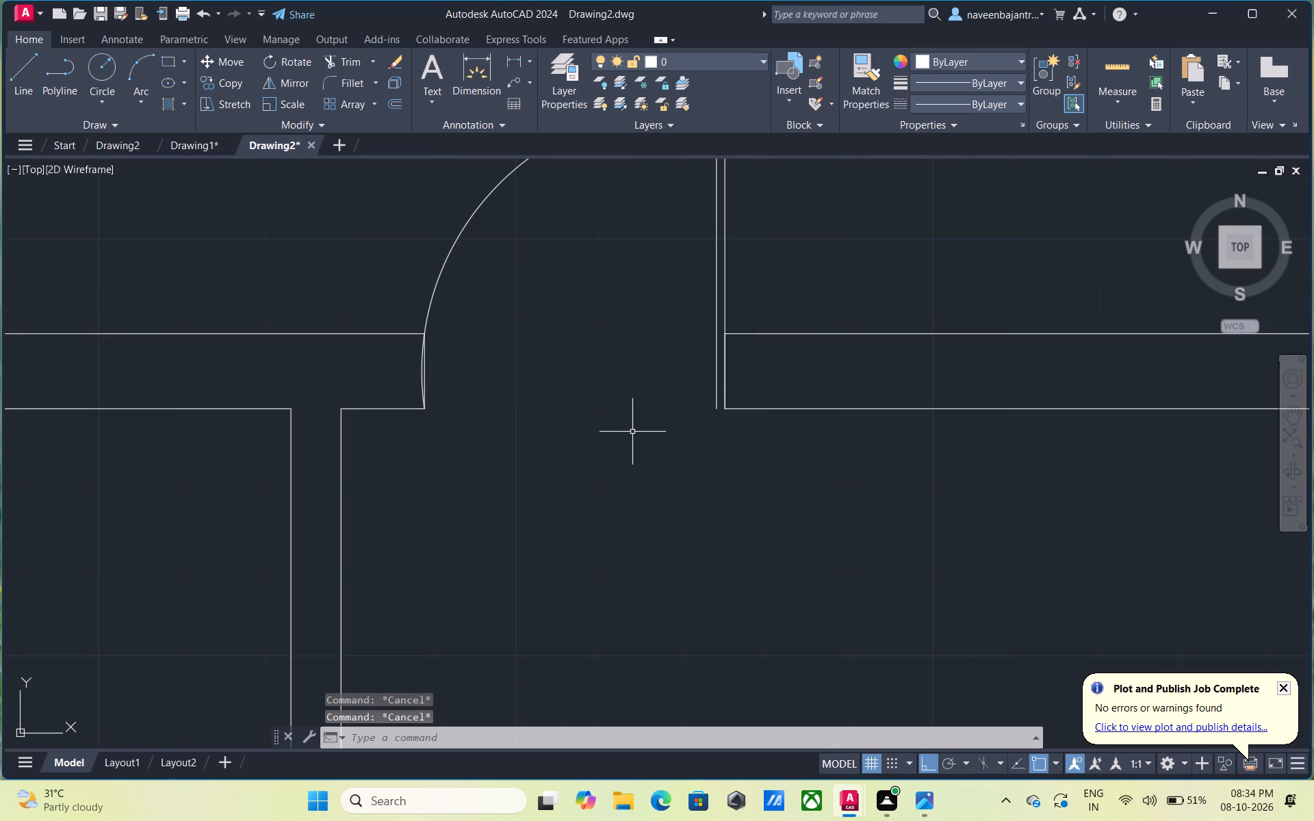
text(l)
key(space)
scroll(715, 350, up, 2)
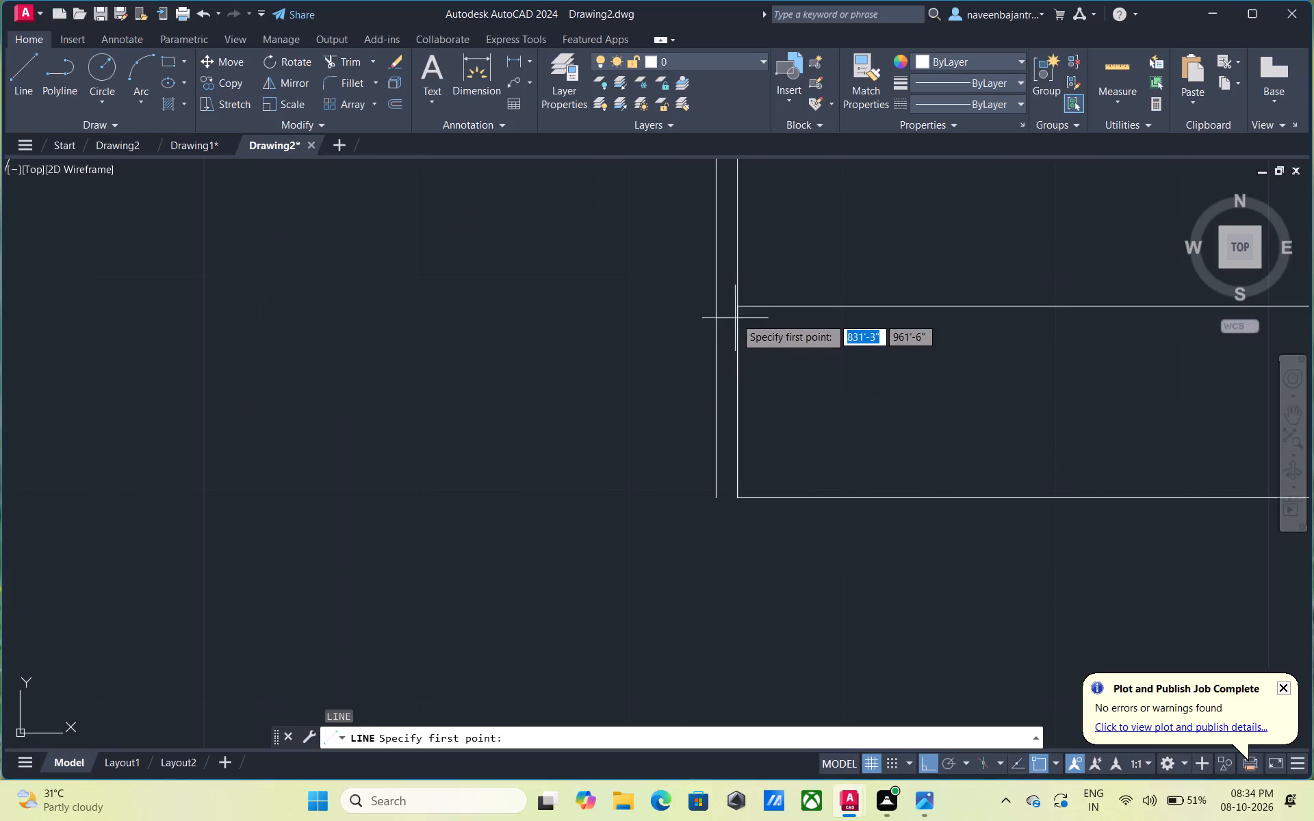
click(737, 309)
click(696, 313)
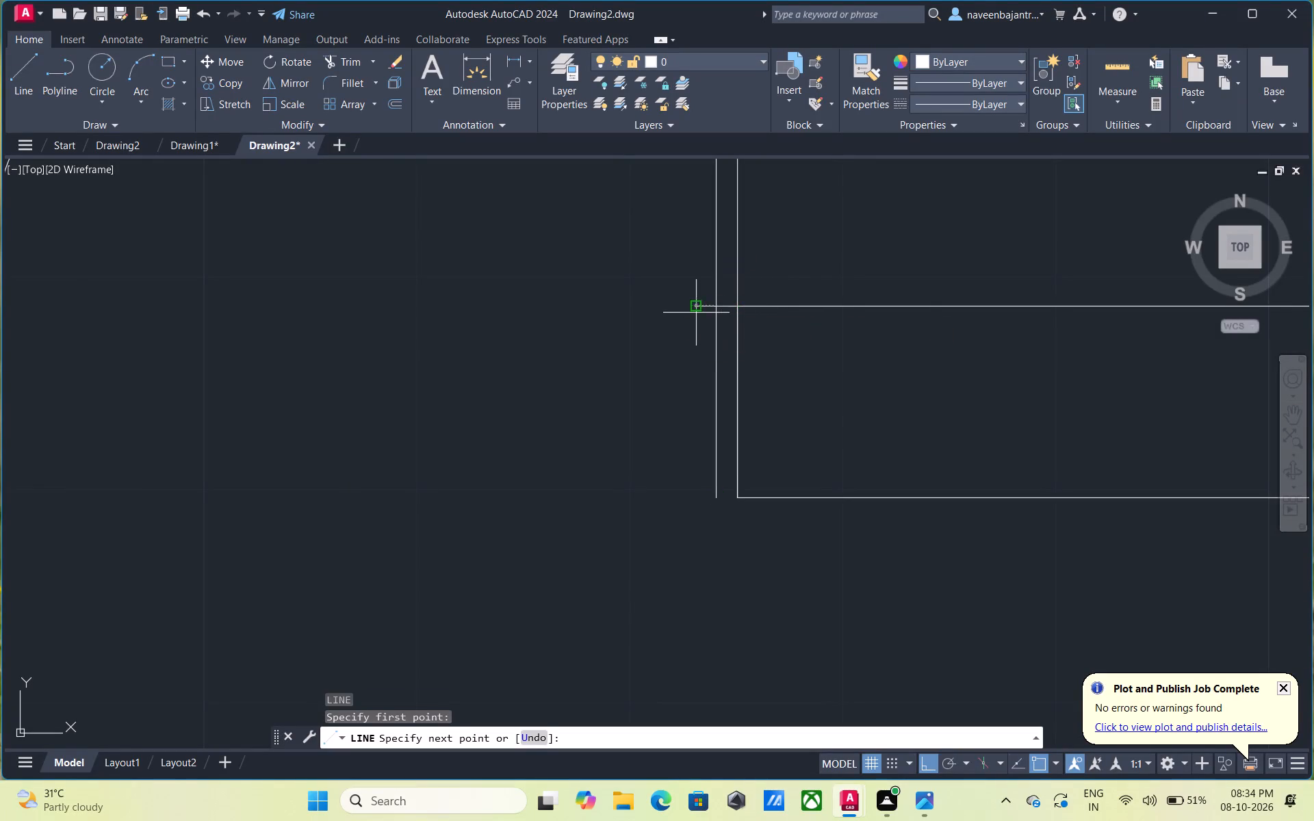
key(Escape)
Trim the short line's overhang beyond the leaf and the inner leaf line's portion within the wall thickness.
text(tr)
key(space)
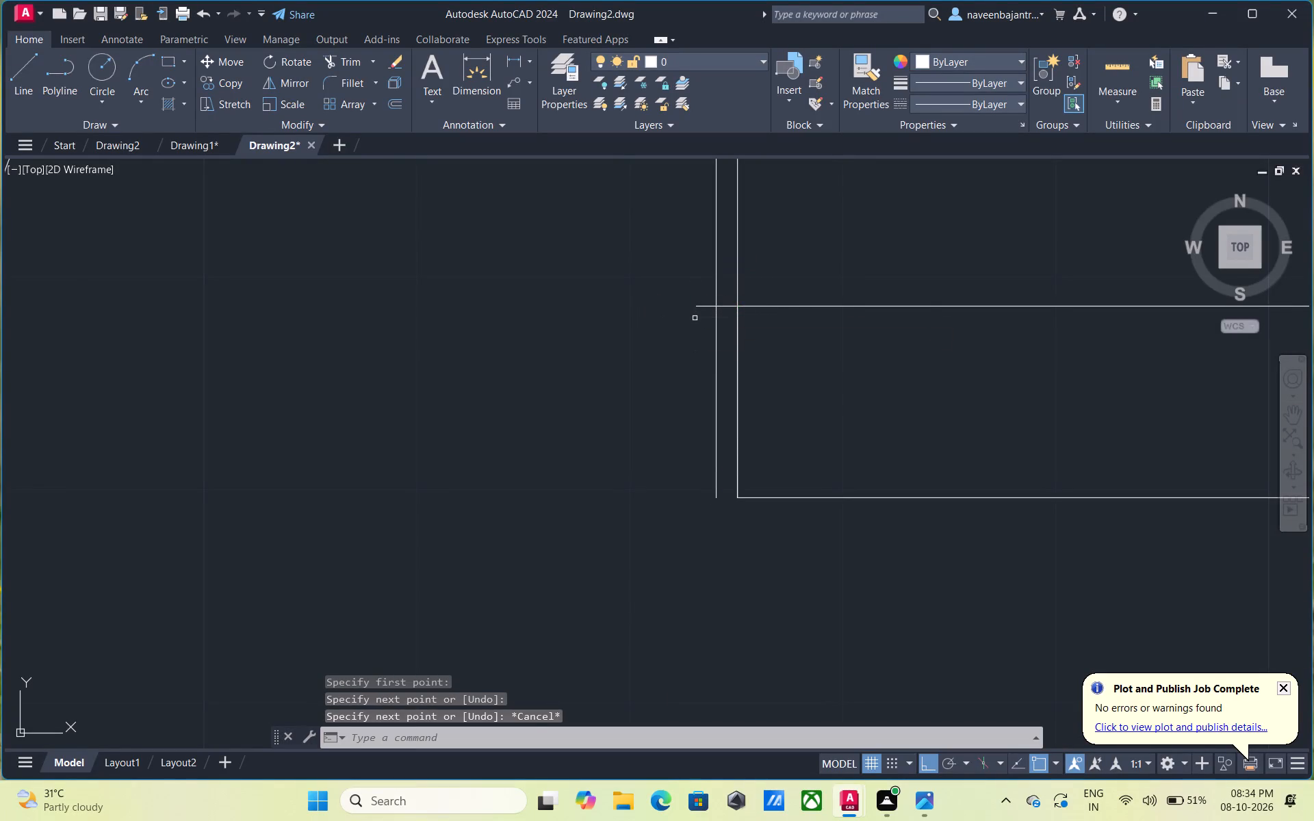
click(699, 307)
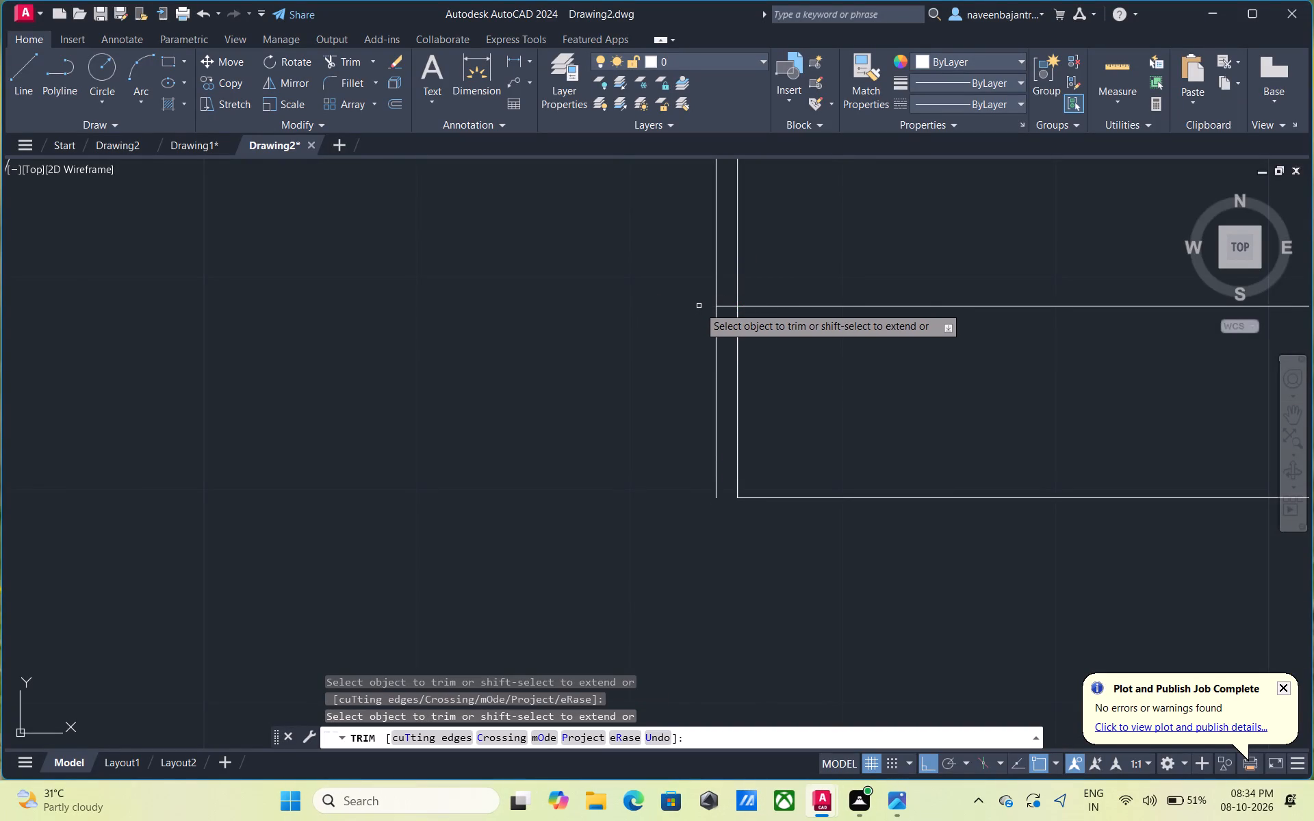
click(714, 339)
scroll(714, 341, down, 3)
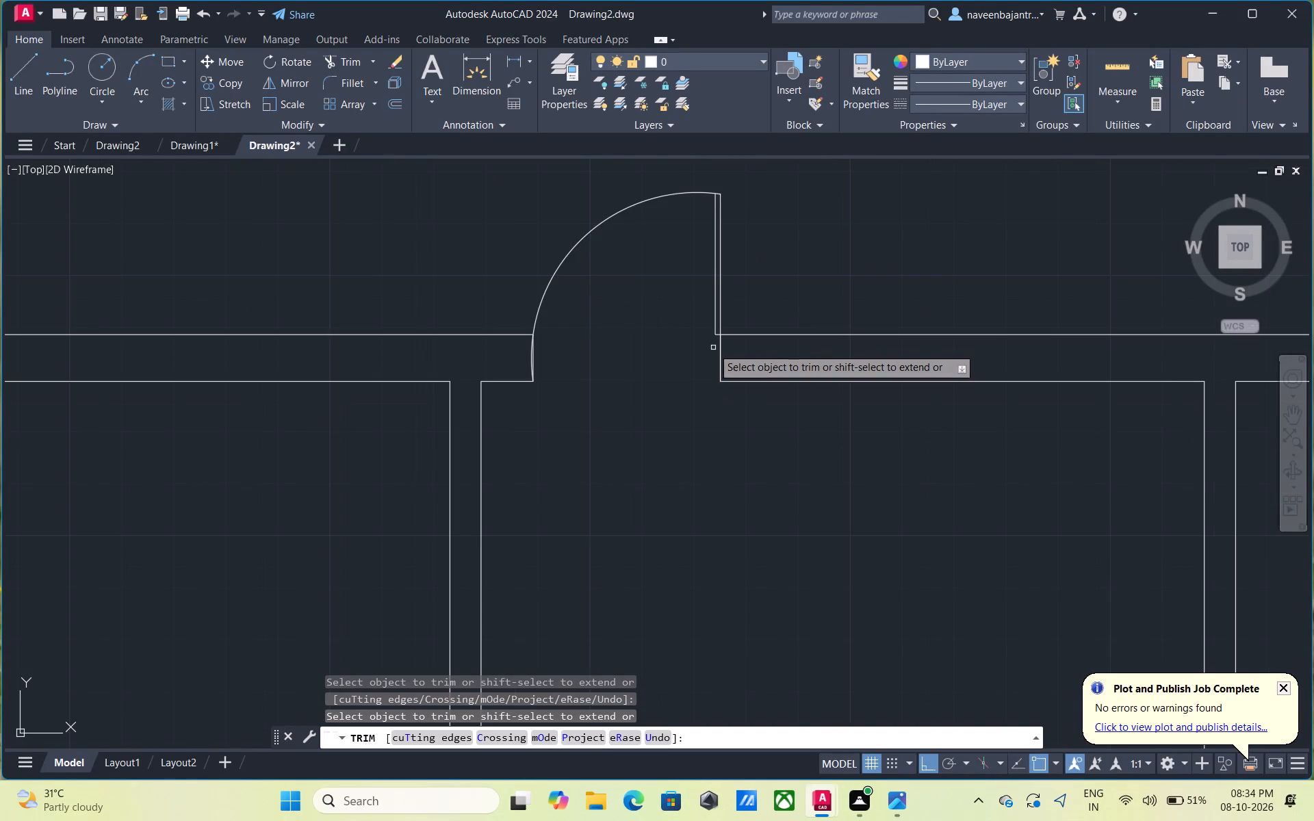
middle_click(685, 350)
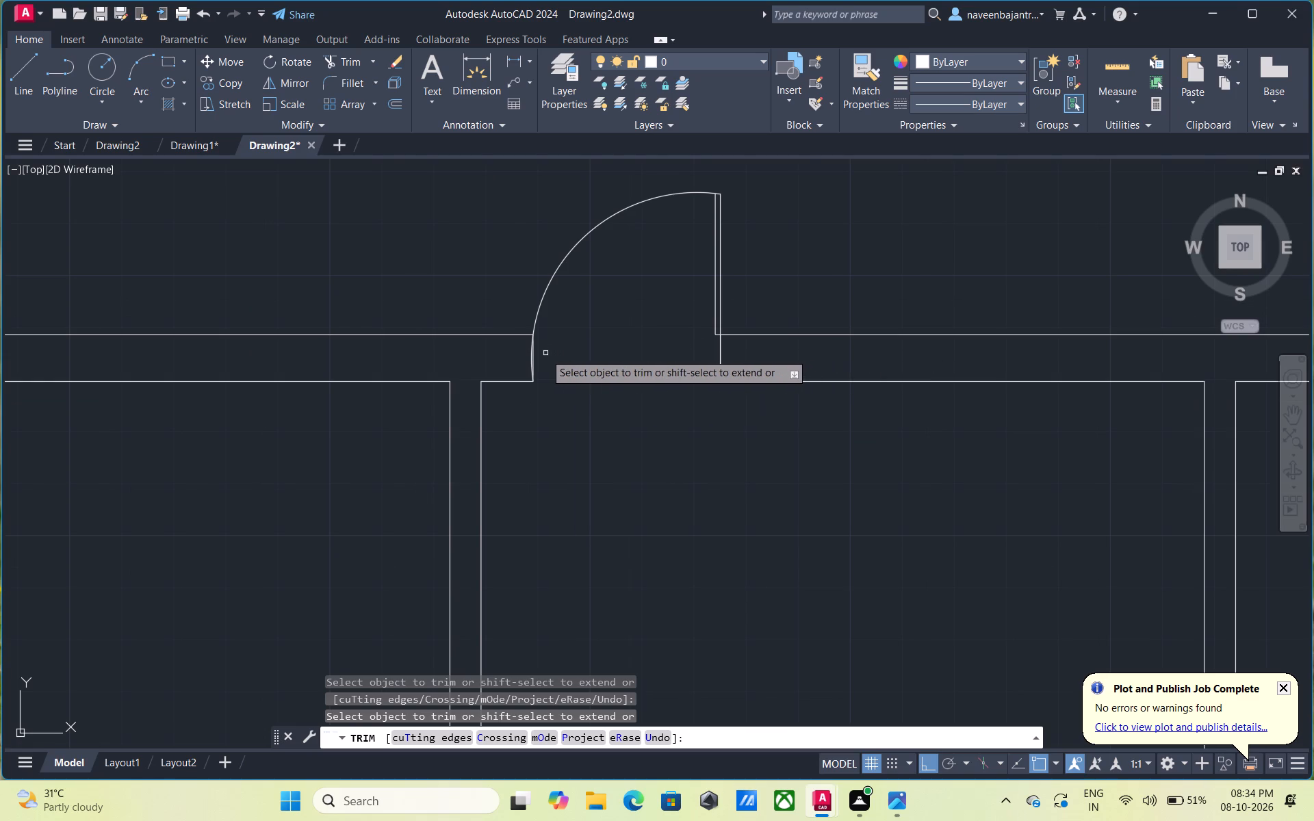
Trim away the straight left jamb line of the top-wall doorway beside the swing arc.
scroll(544, 353, up, 5)
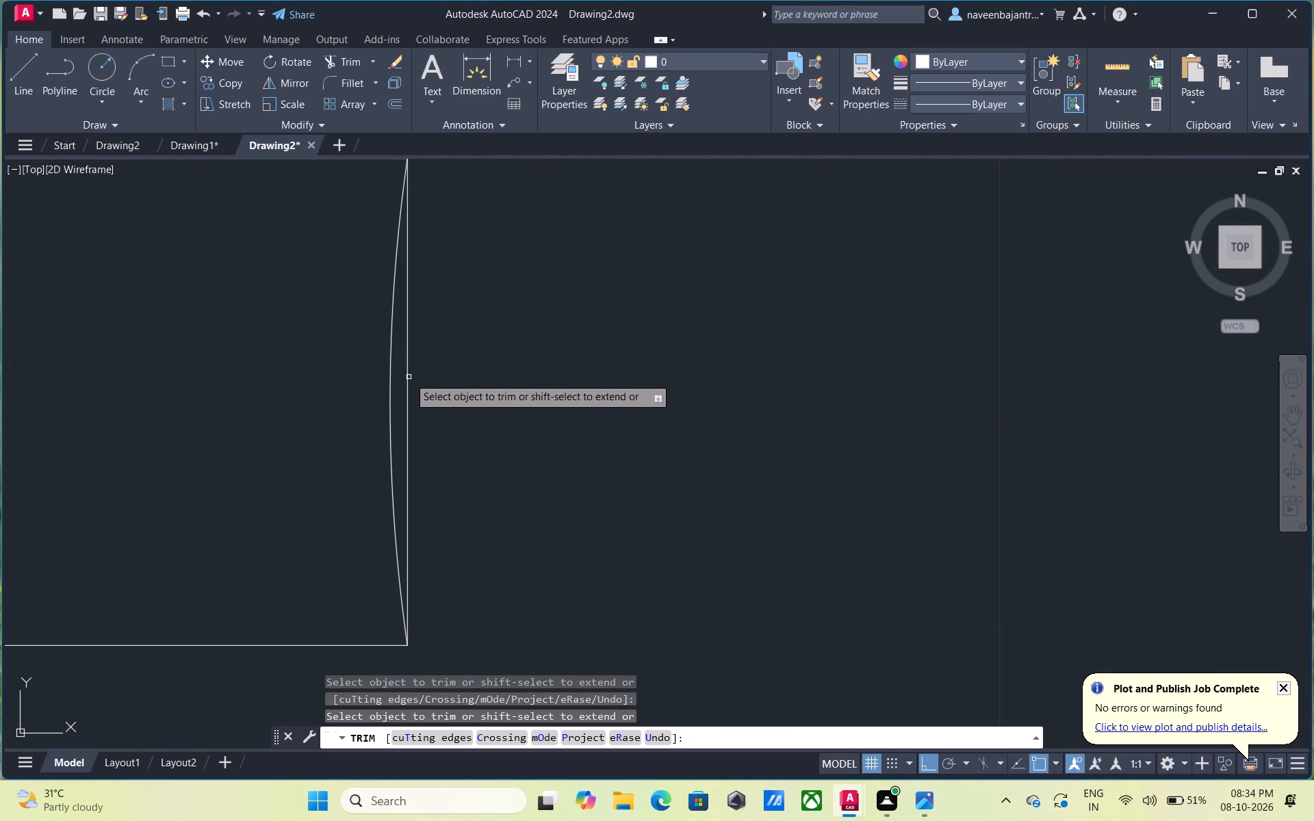
click(409, 377)
scroll(409, 377, down, 5)
scroll(561, 454, down, 1)
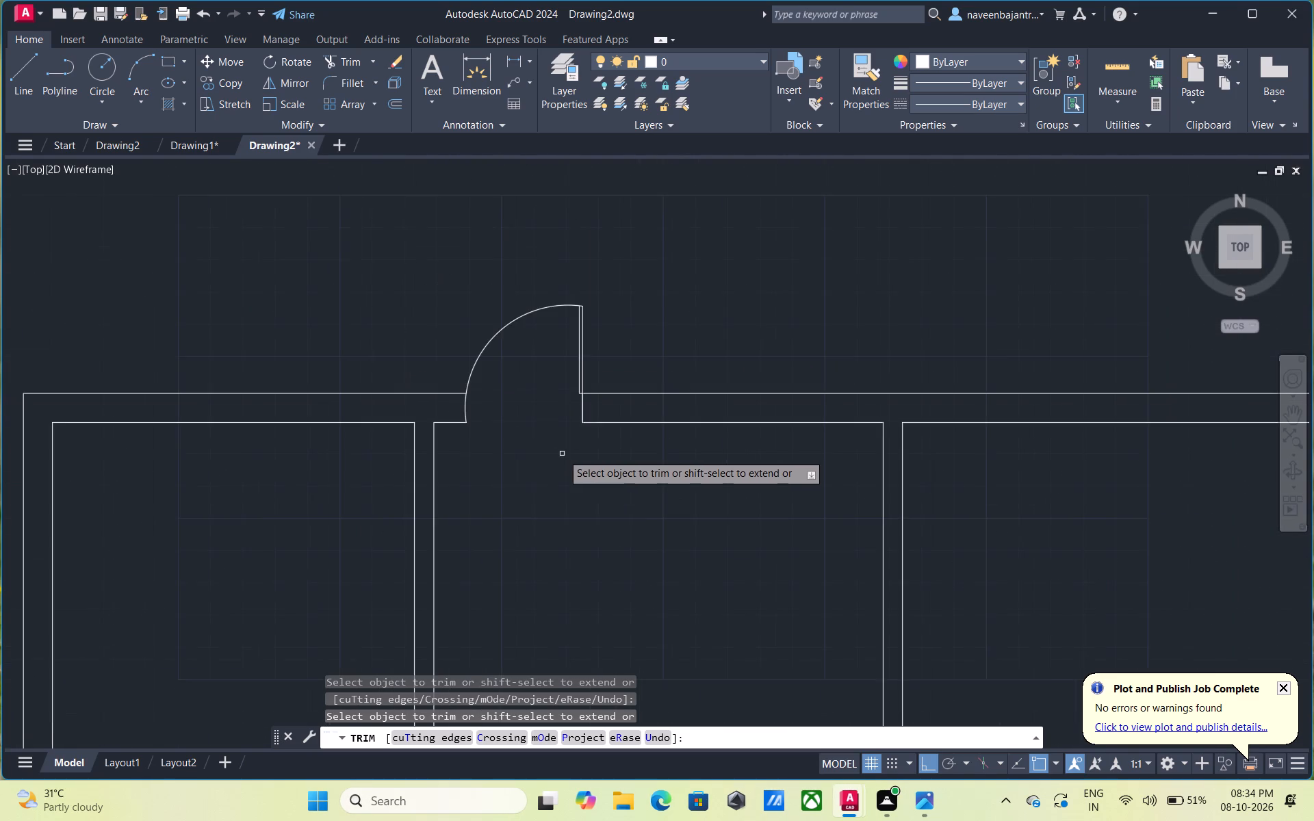
scroll(562, 454, down, 1)
middle_click(567, 458)
scroll(567, 458, up, 2)
scroll(567, 458, down, 2)
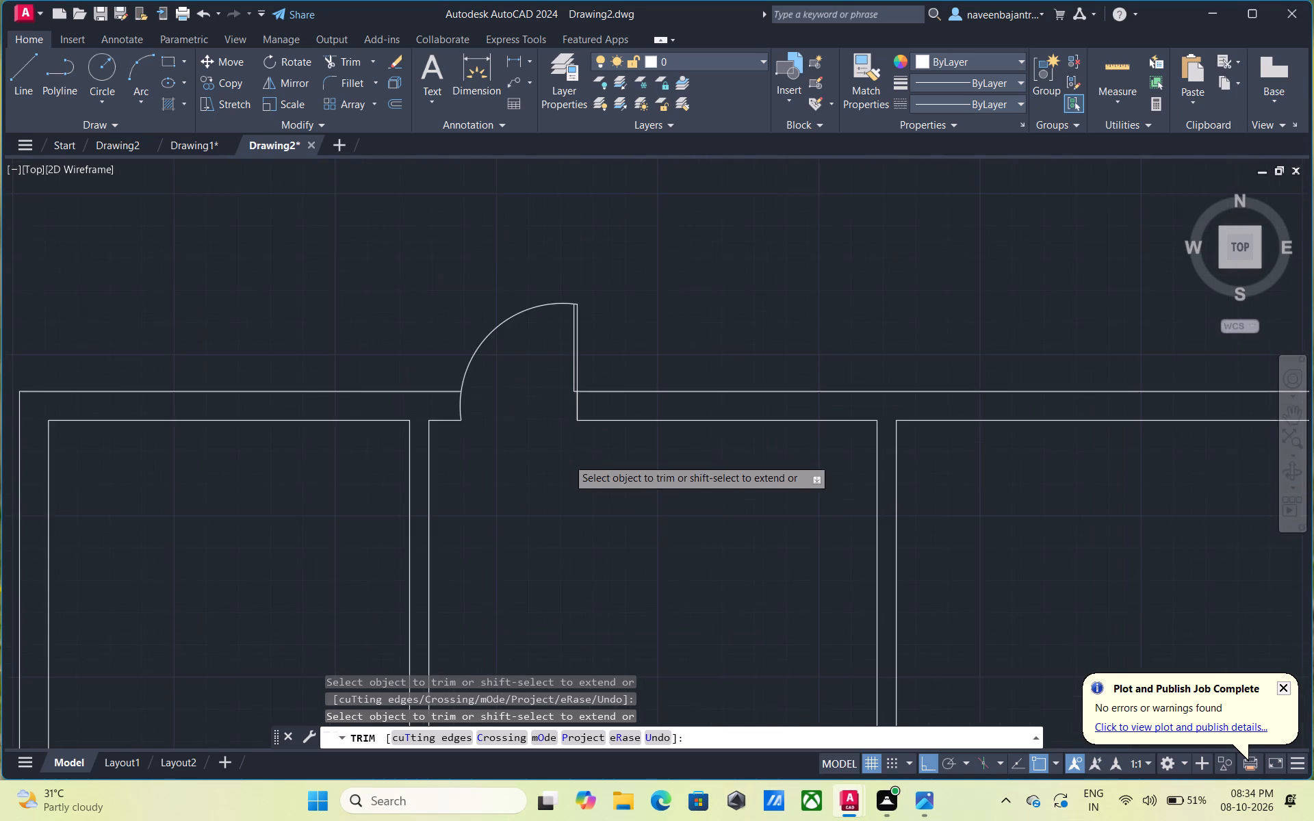
scroll(579, 478, down, 1)
middle_drag(580, 478, 559, 325)
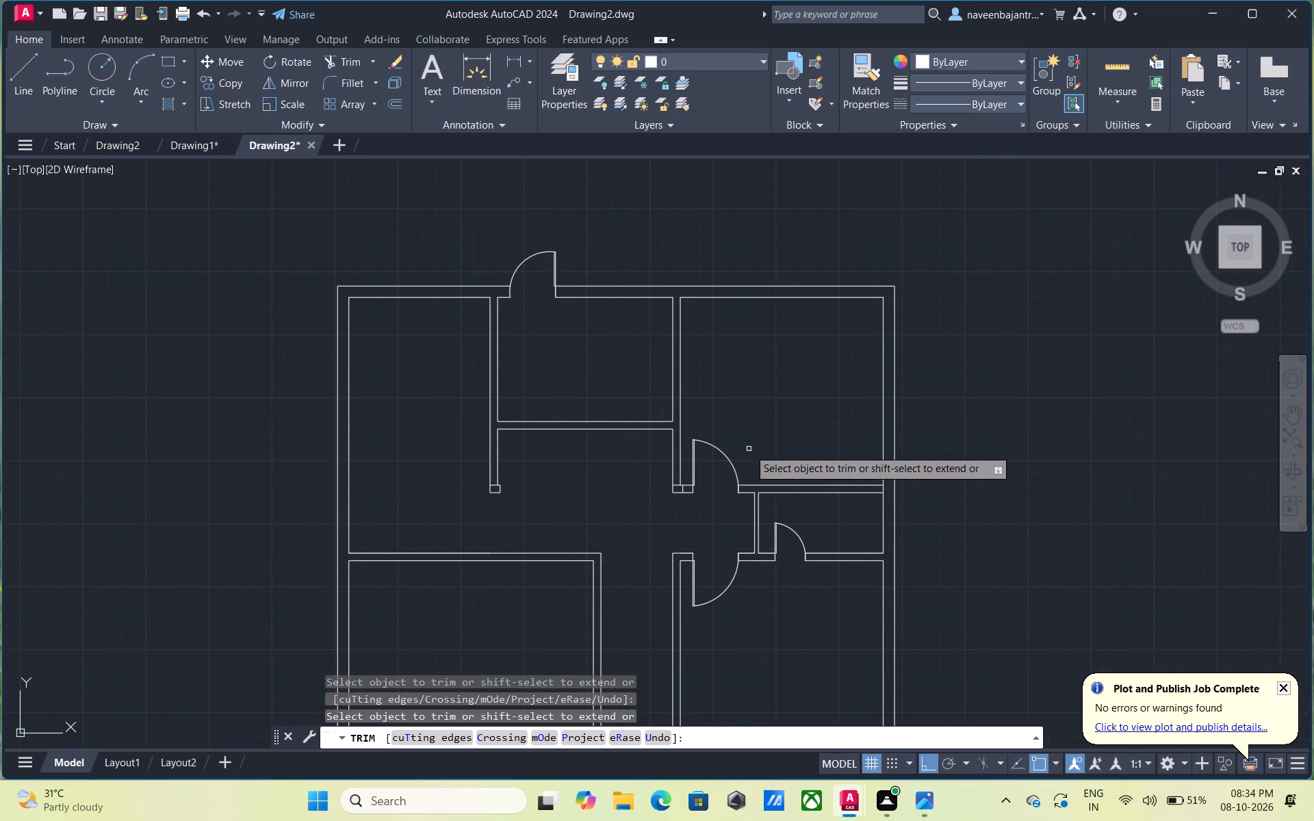
Trim away the straight jamb lines beside the swing arcs at the three interior doors on the plan's right side.
scroll(736, 497, up, 7)
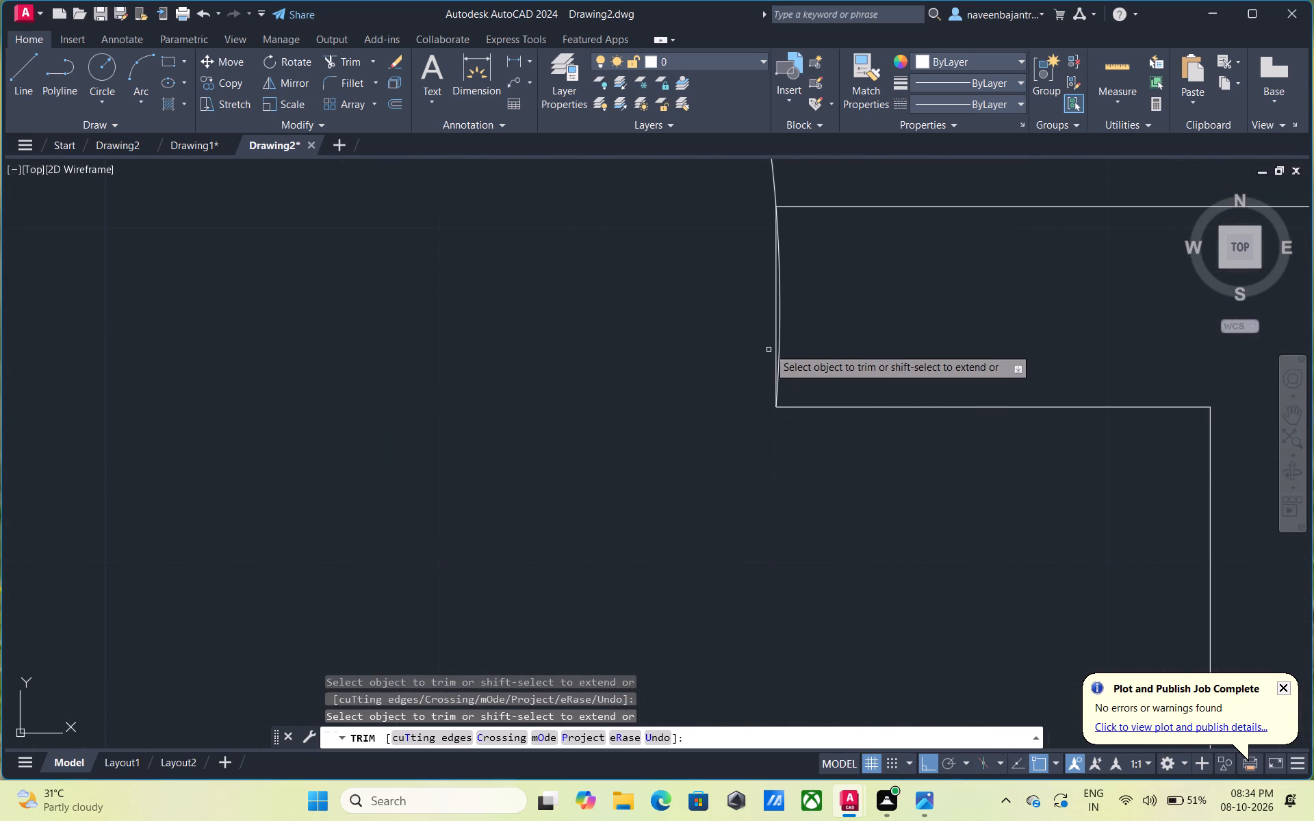
click(775, 320)
scroll(770, 335, down, 4)
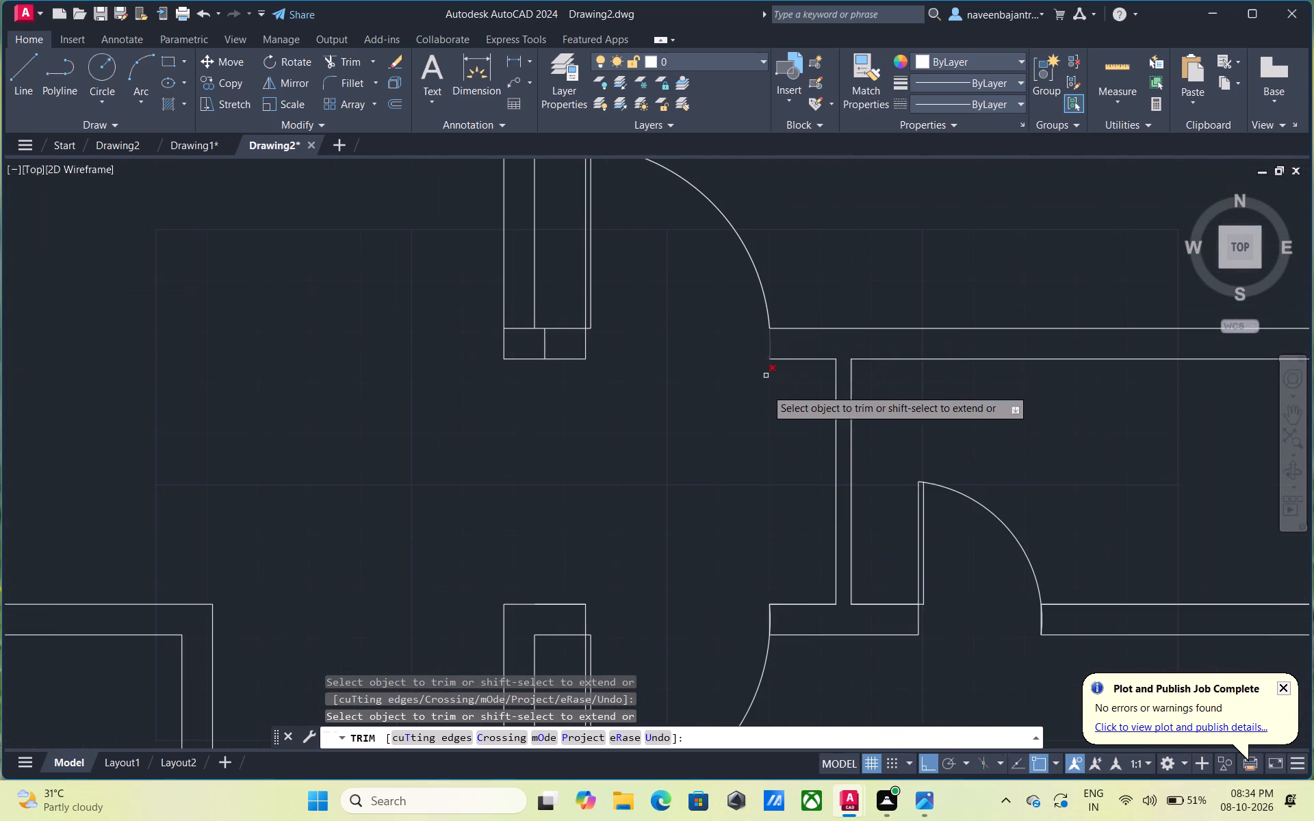
scroll(1038, 623, up, 2)
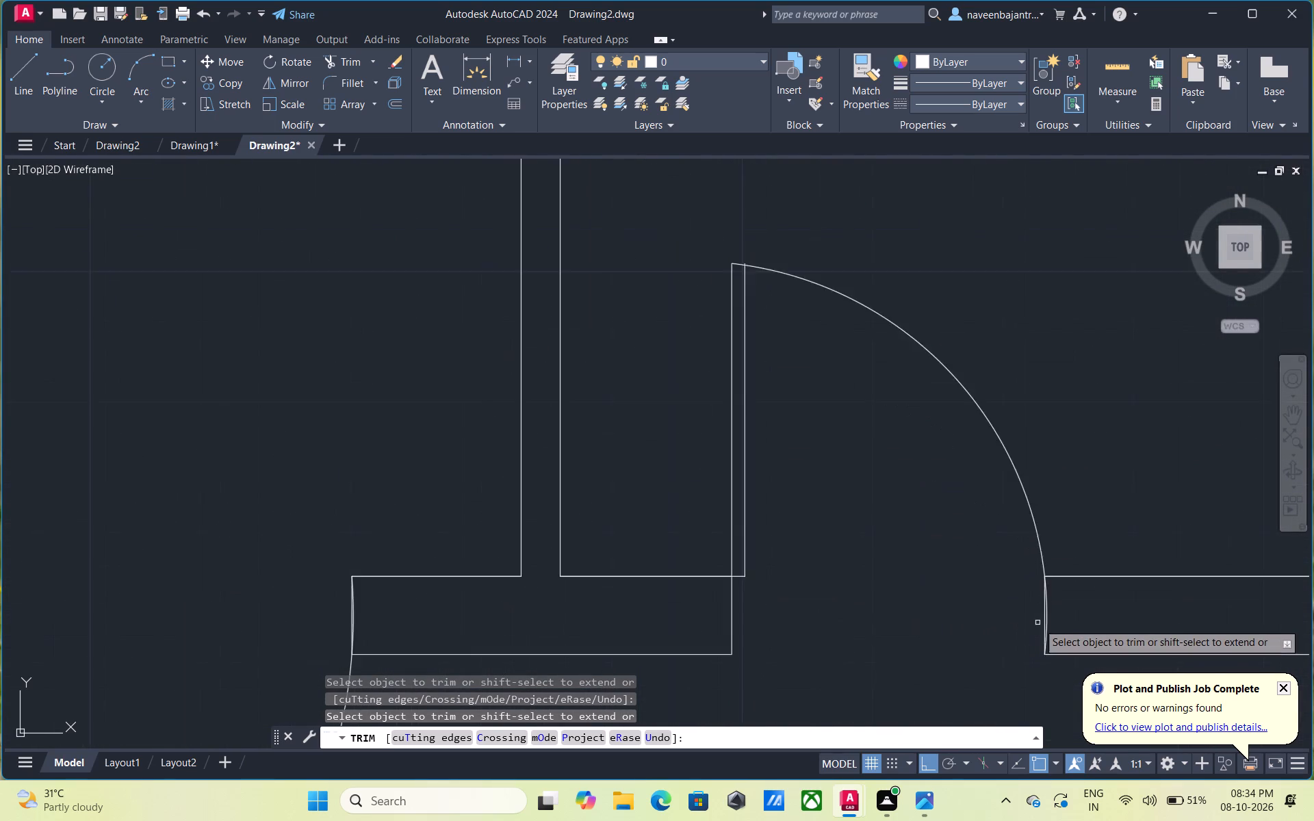
scroll(1038, 623, up, 3)
click(1061, 612)
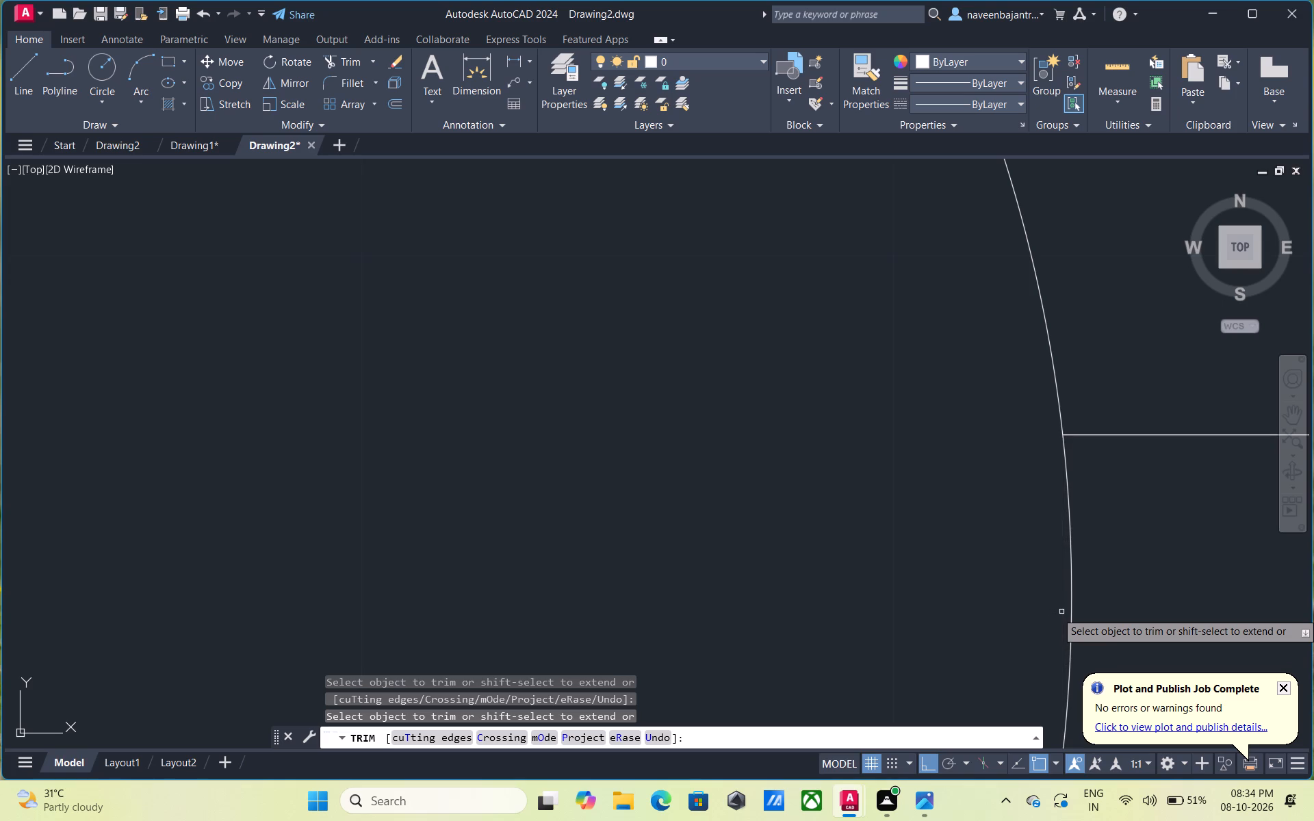
scroll(1054, 612, down, 5)
scroll(774, 616, up, 3)
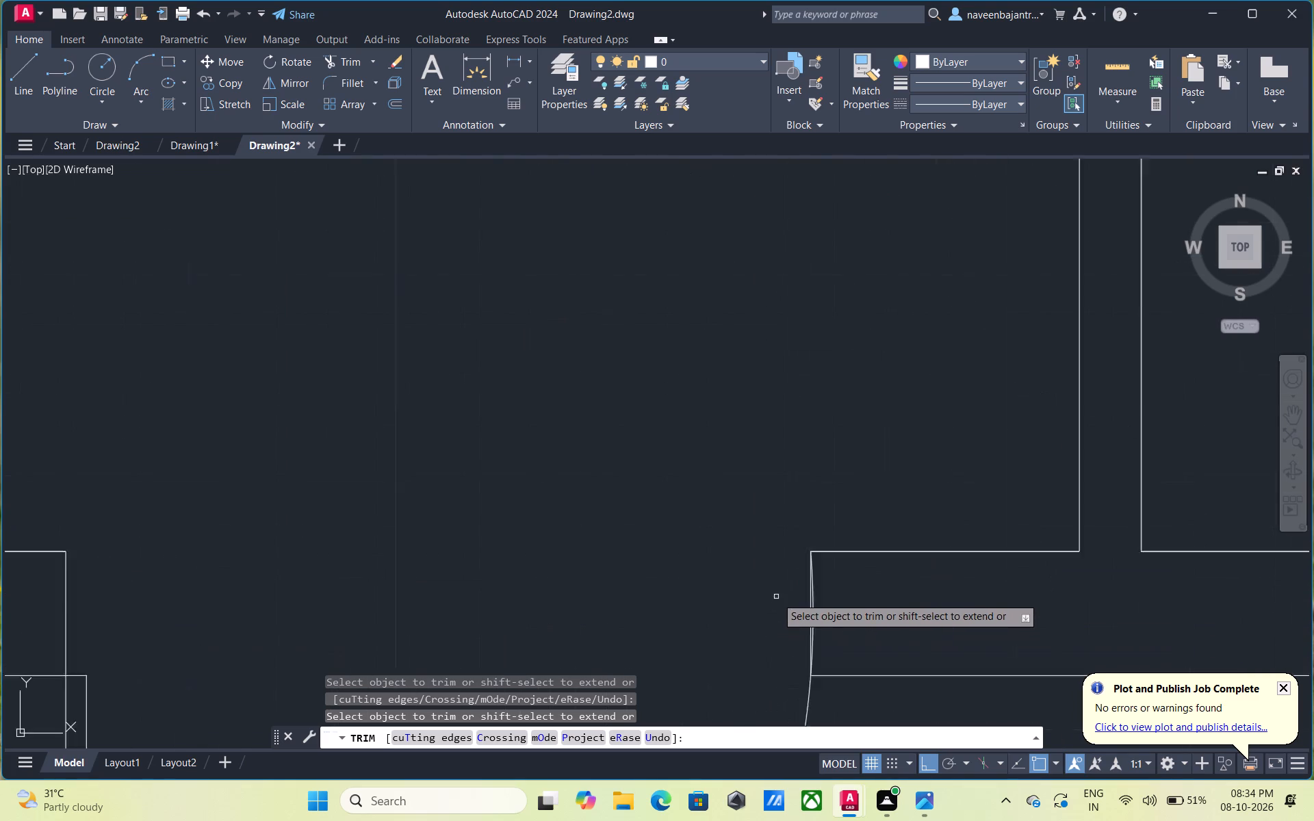
scroll(776, 597, up, 3)
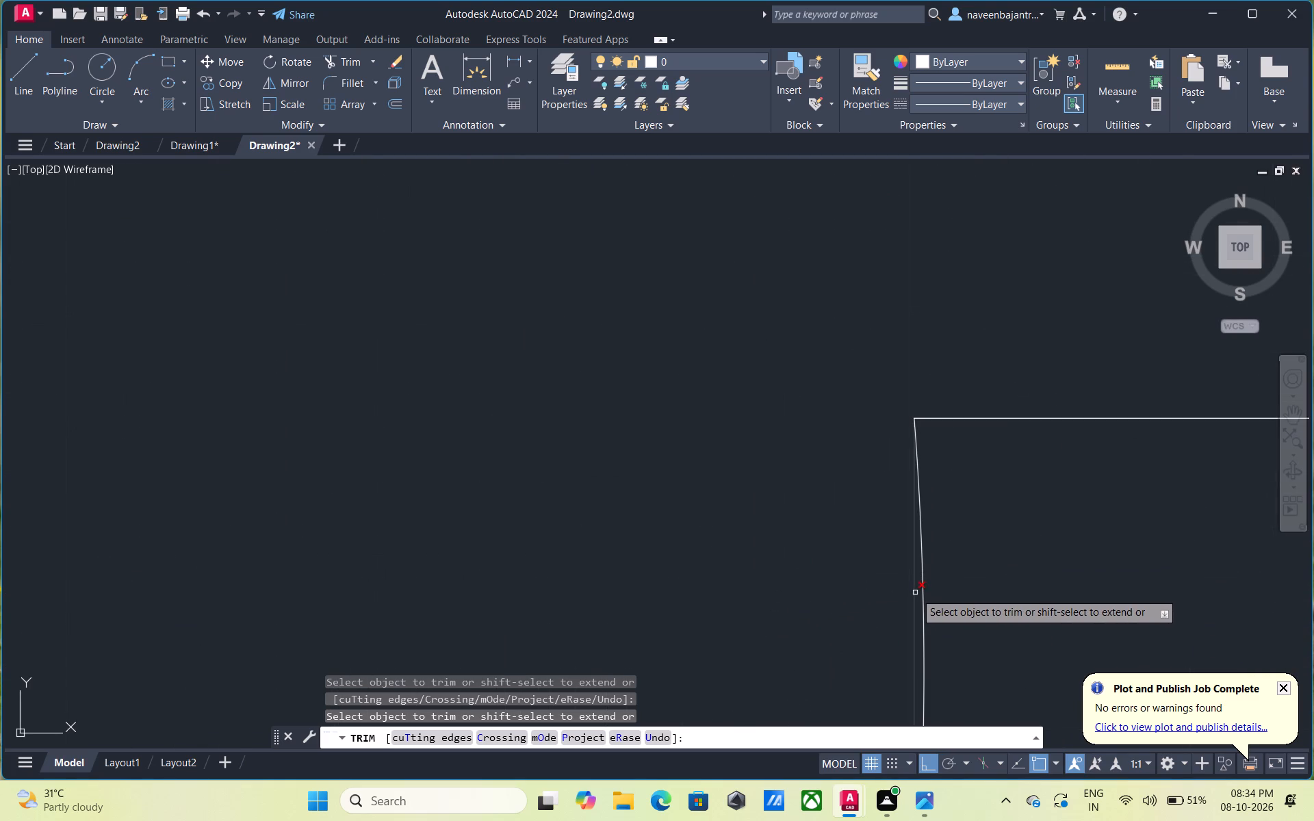
click(915, 592)
scroll(915, 592, down, 7)
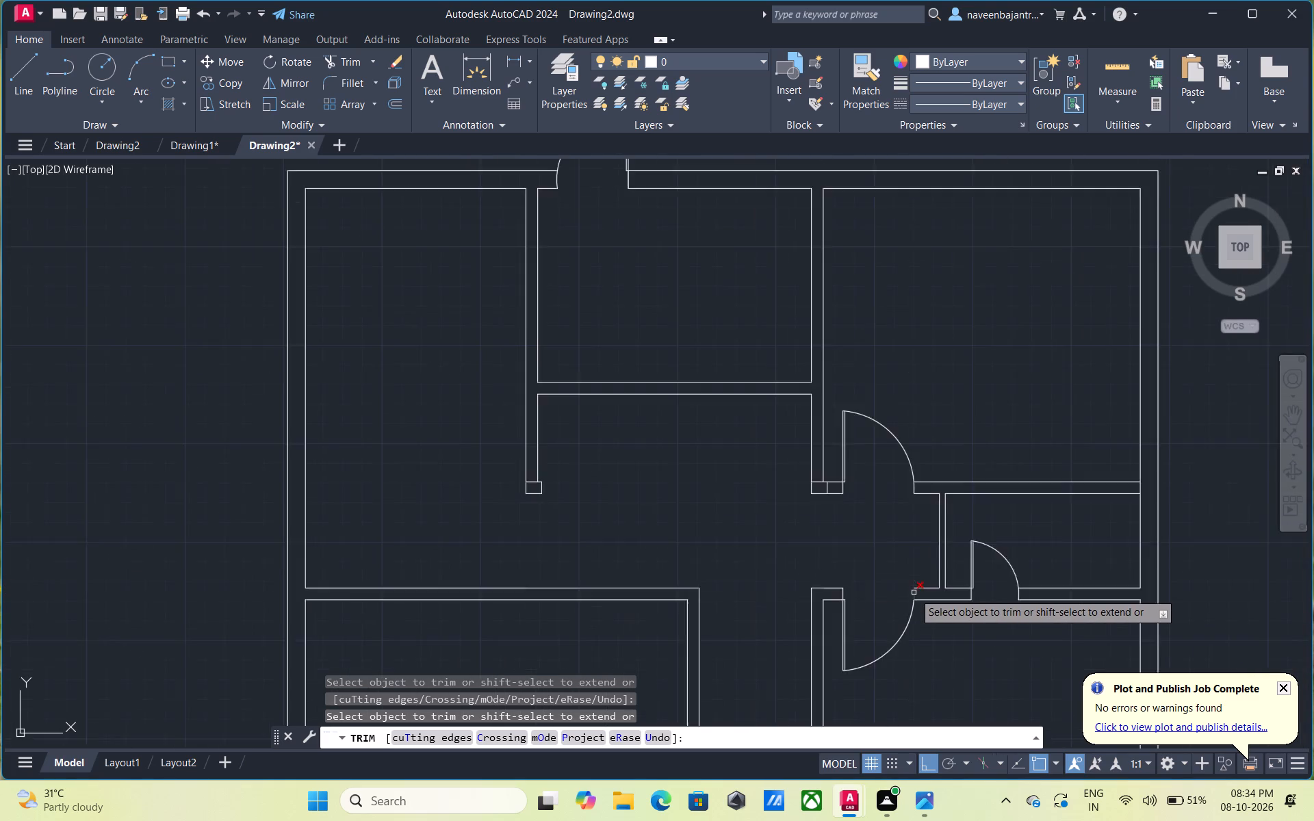
scroll(914, 592, down, 3)
middle_drag(894, 580, 860, 525)
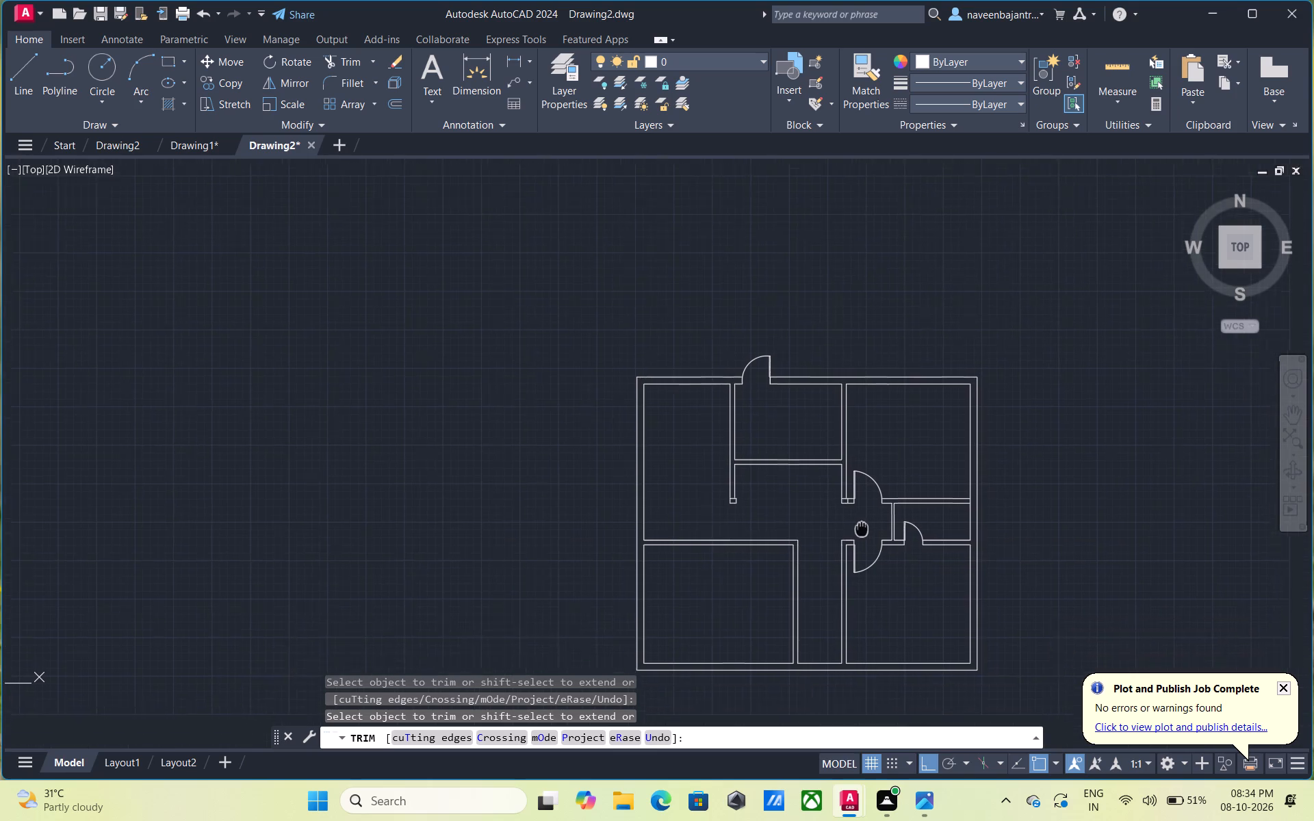
middle_drag(860, 525, 851, 515)
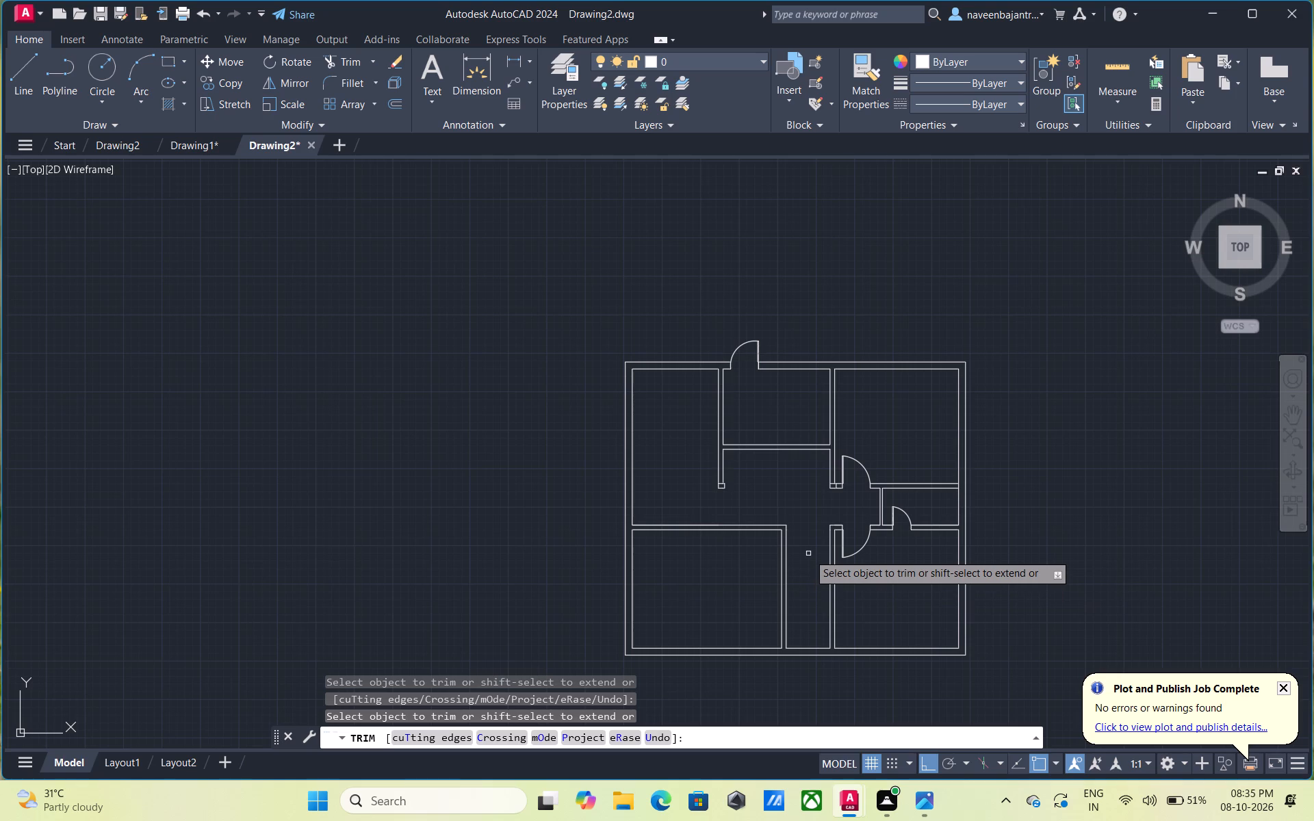
Hatch the two small wall-end projections beside the central opening with the SOLID pattern in black (0,0,0).
scroll(751, 484, up, 2)
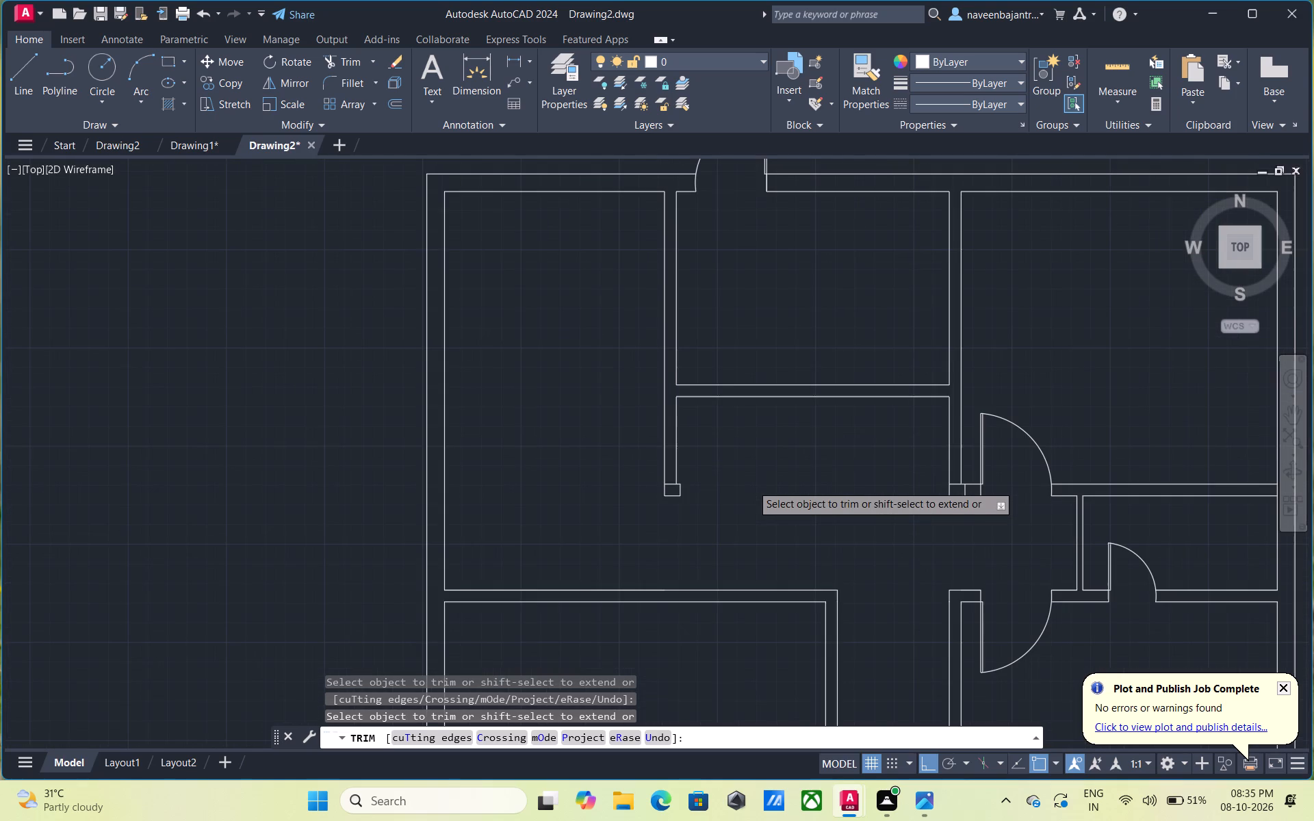
scroll(751, 484, up, 2)
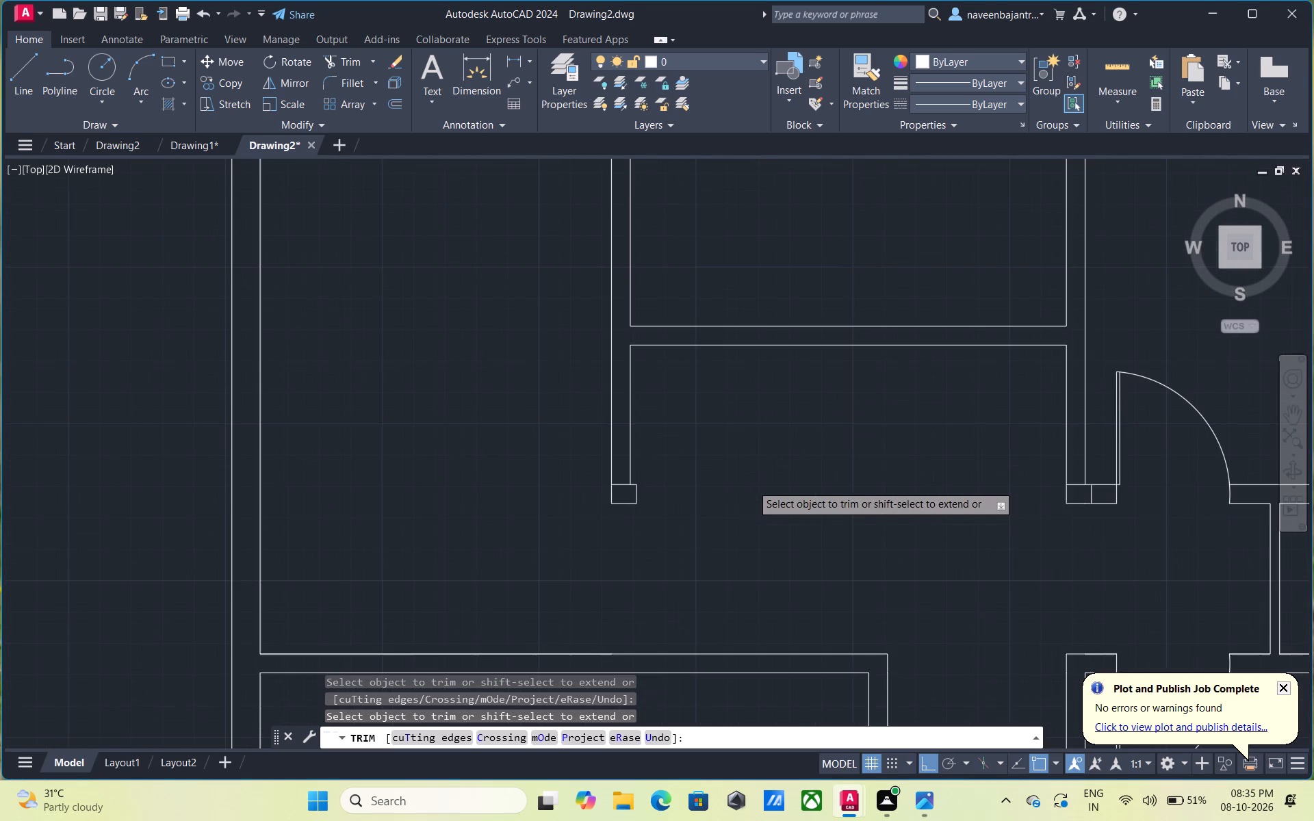
click(165, 102)
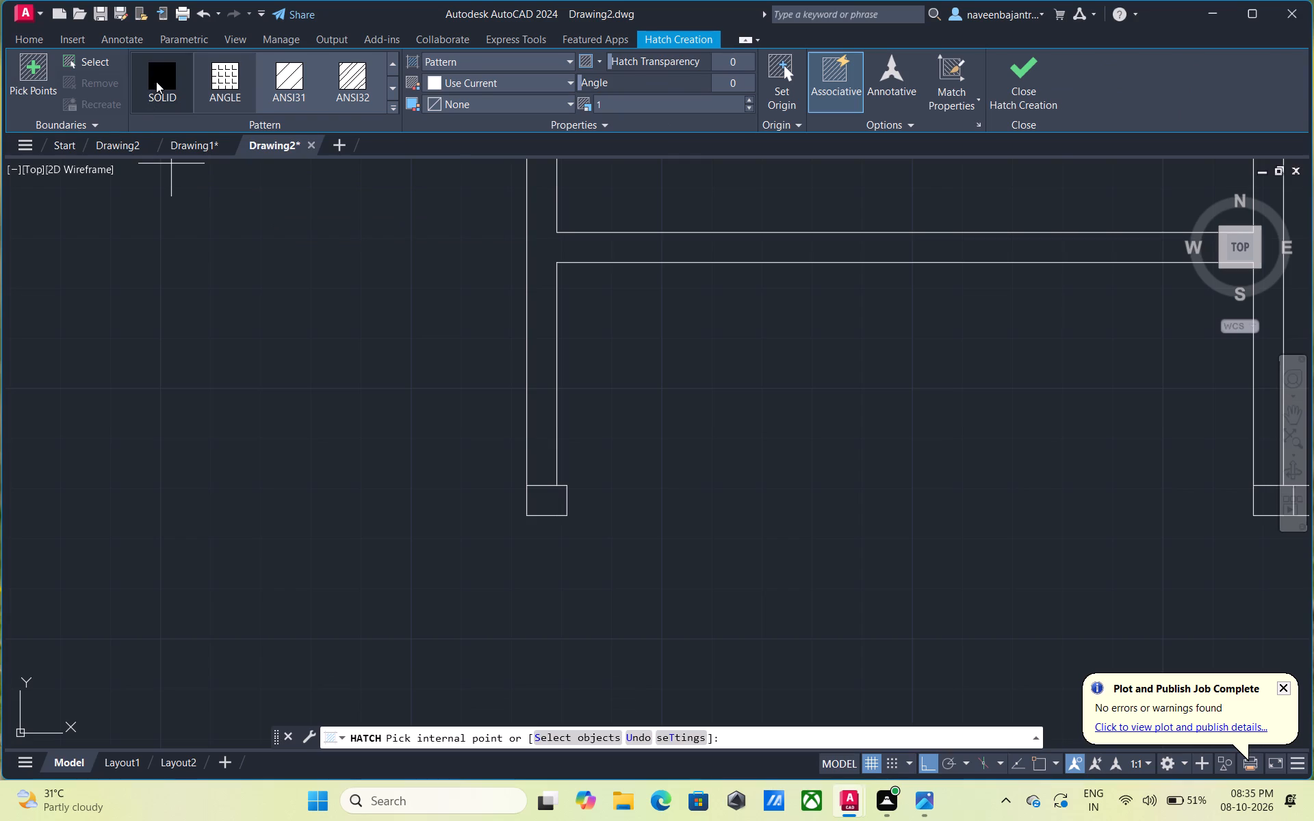
click(156, 81)
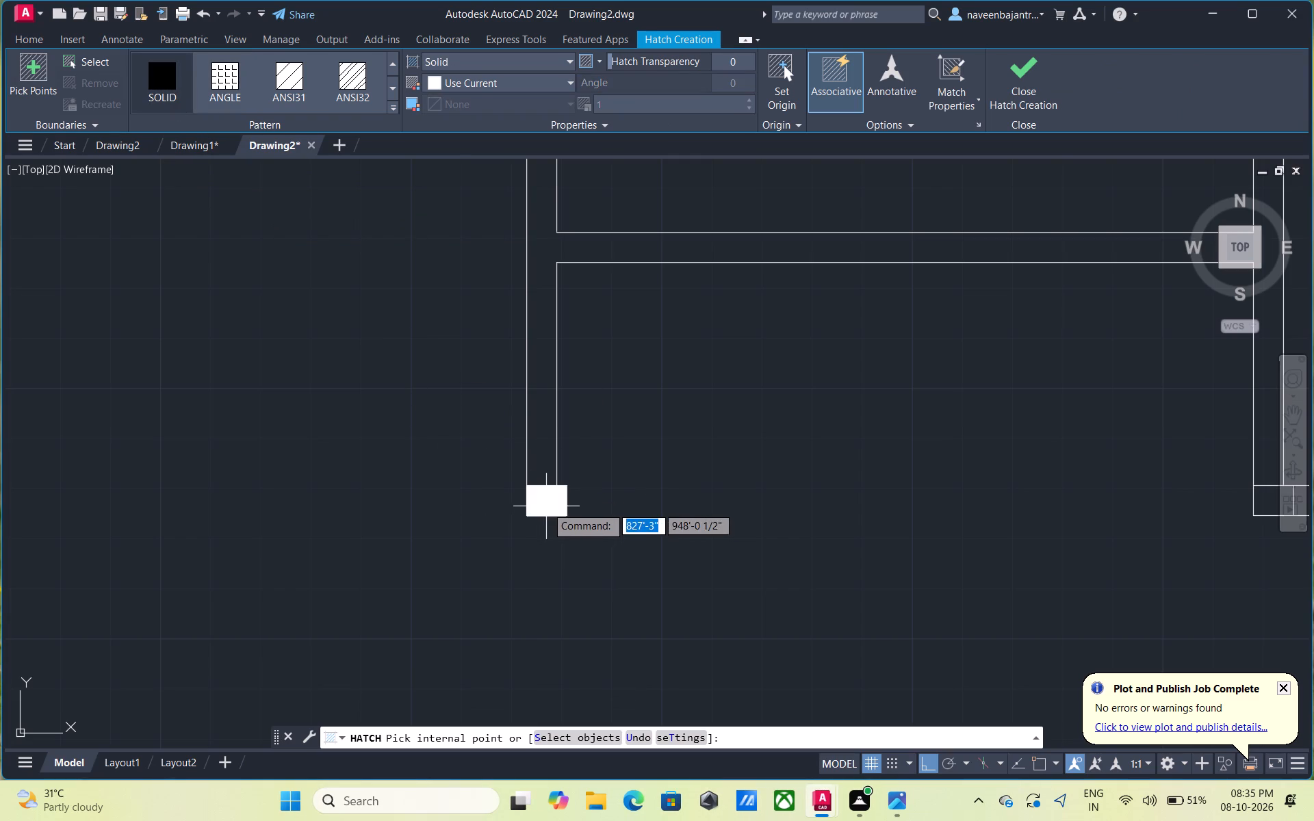
click(432, 80)
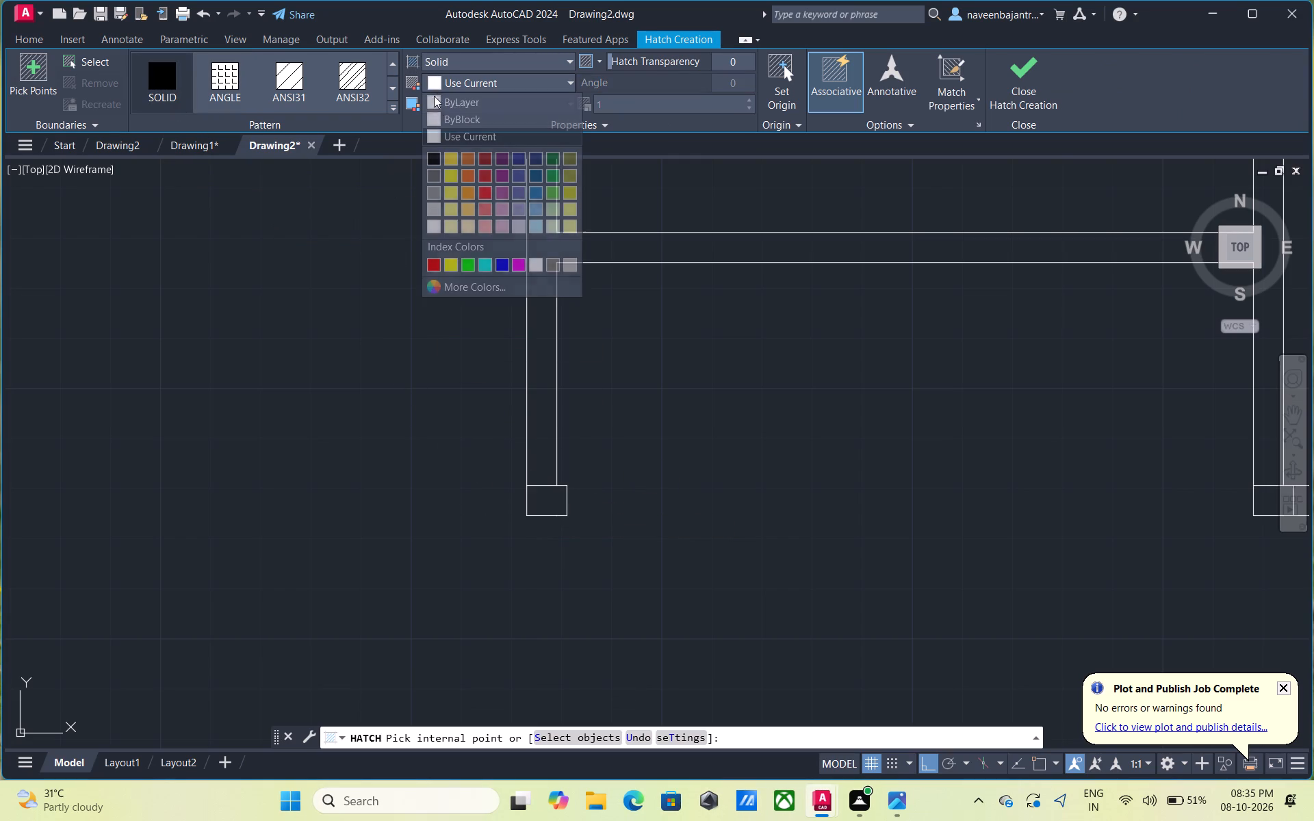
click(430, 161)
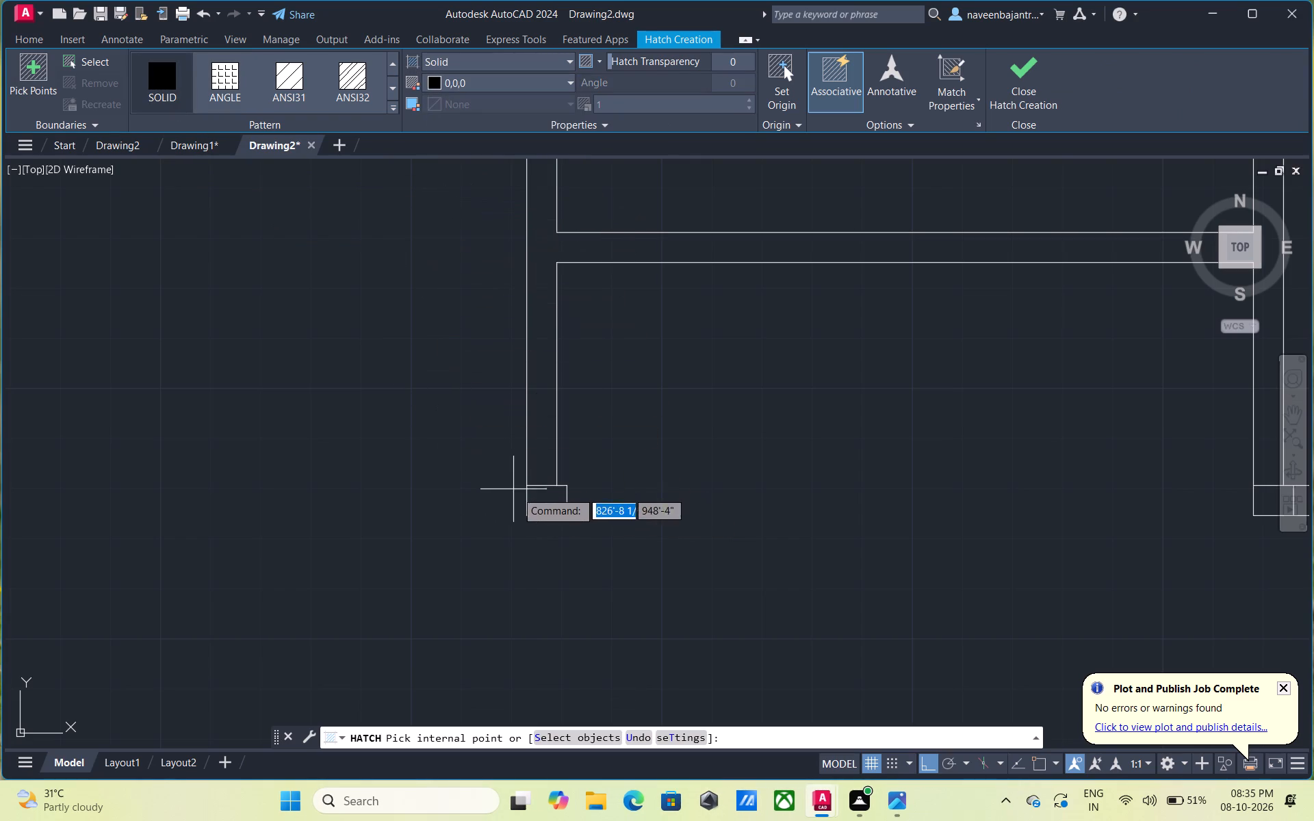
click(547, 504)
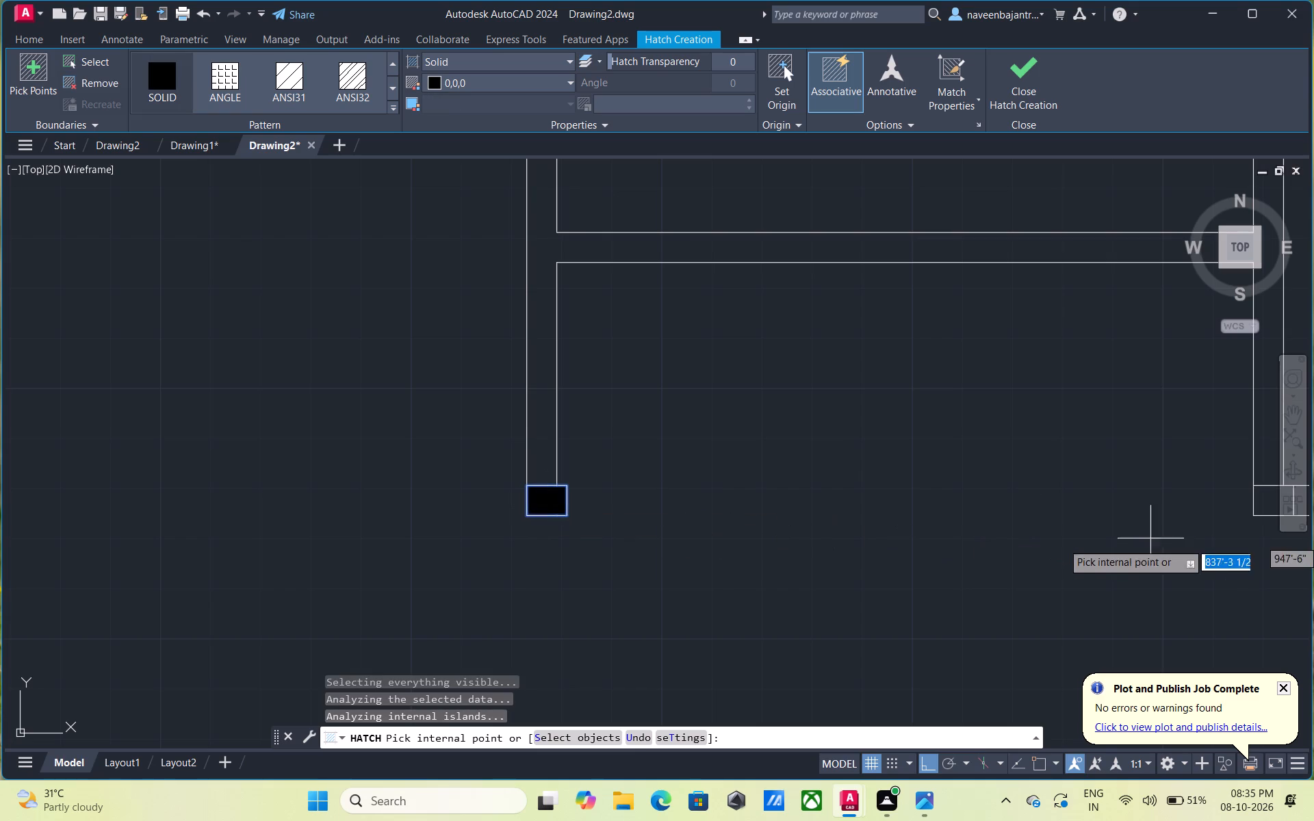
scroll(1254, 532, down, 2)
middle_drag(1249, 537, 1084, 550)
scroll(1081, 551, up, 2)
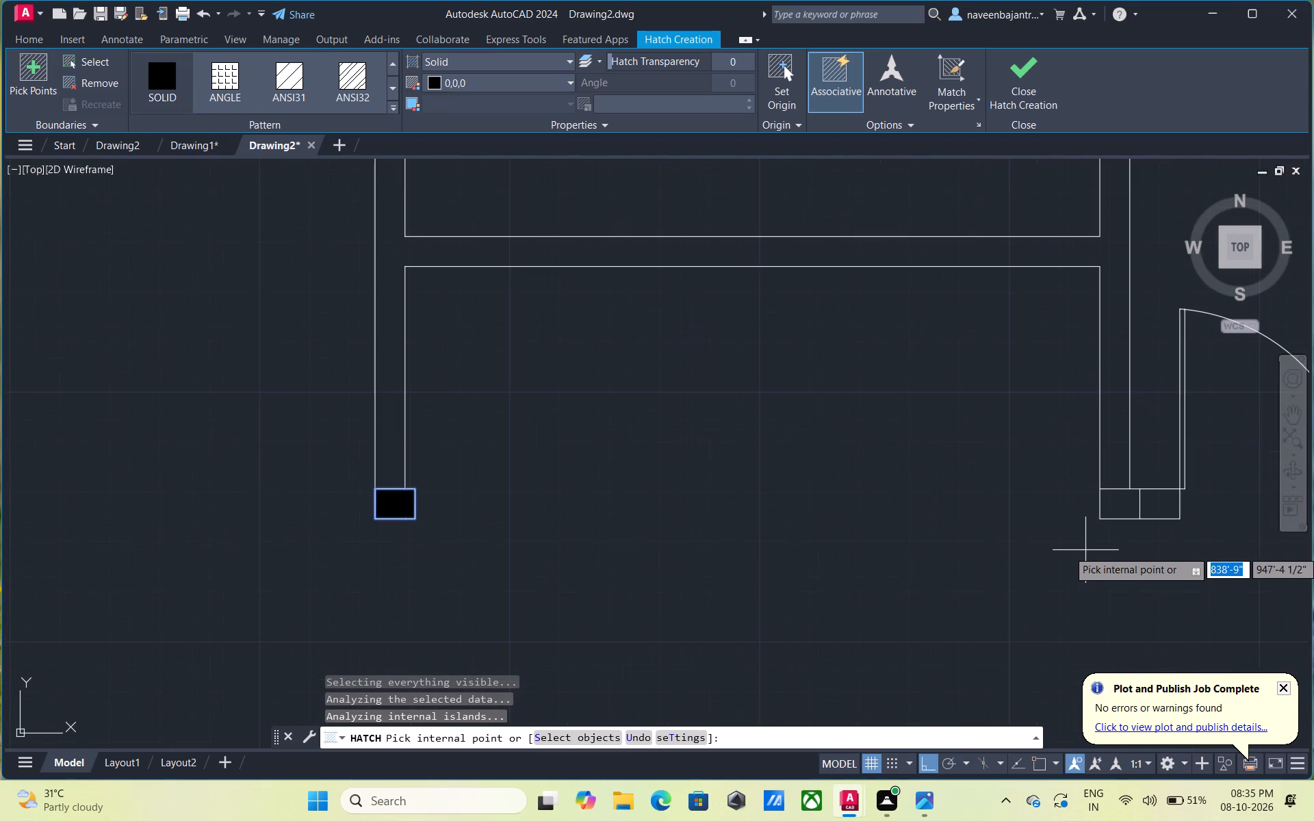
click(1126, 510)
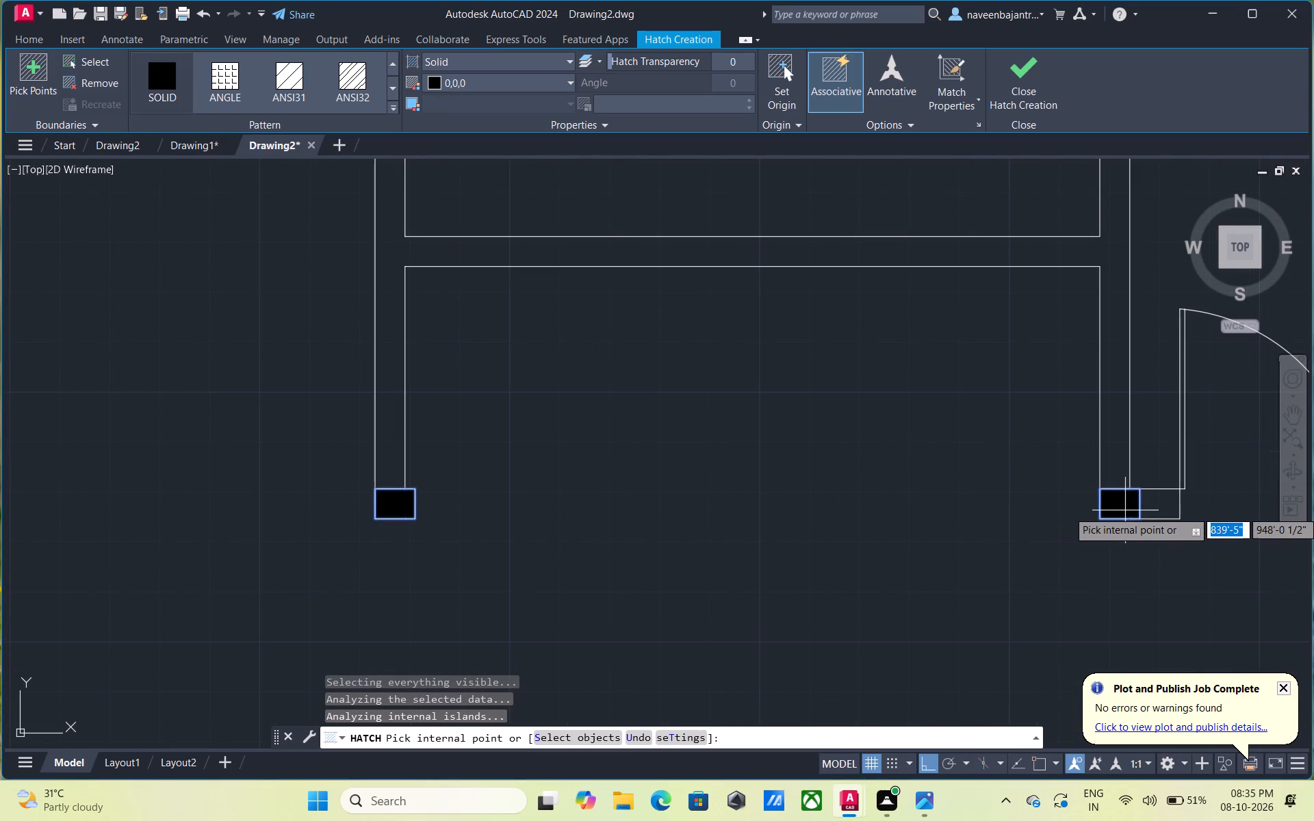
key(Escape)
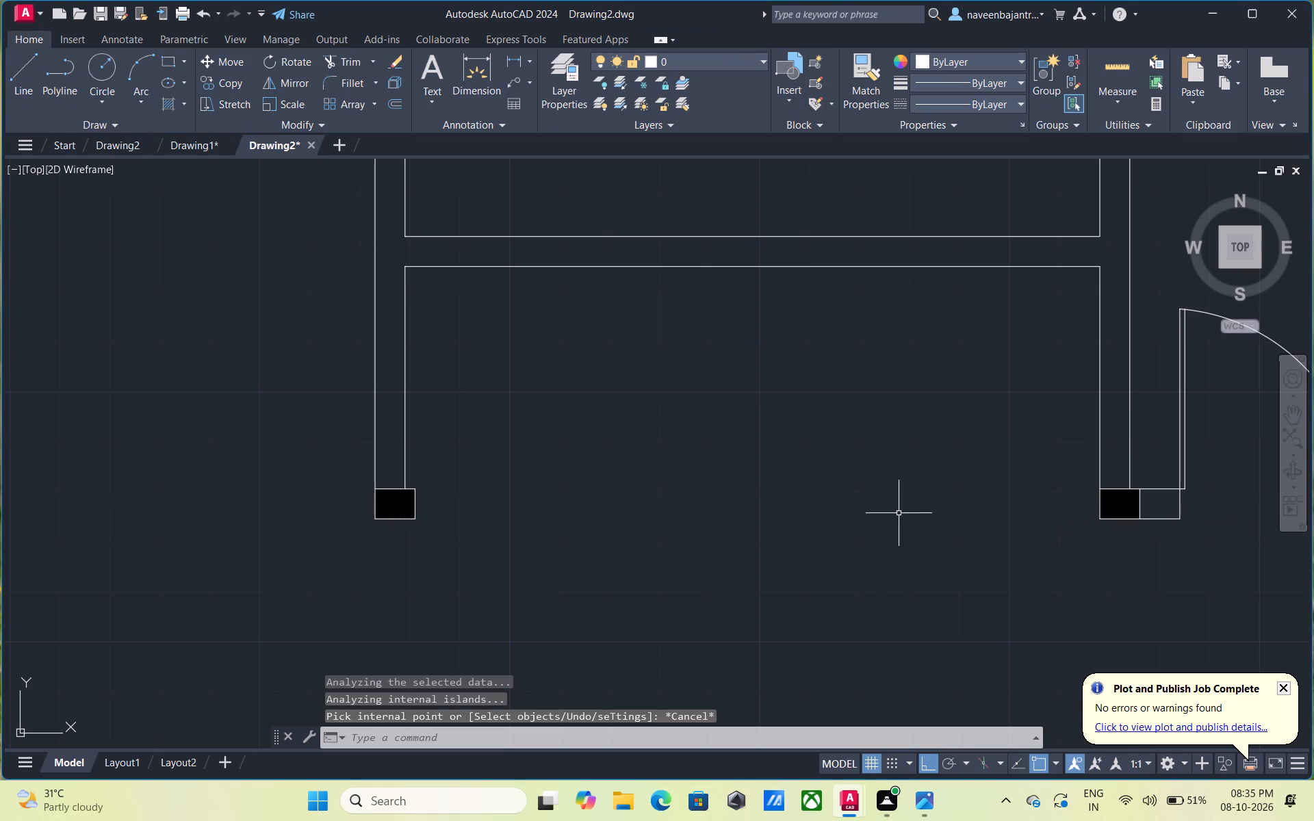
Examine the whole floor plan, checking the hatched projections, door openings and partitions.
scroll(715, 514, down, 2)
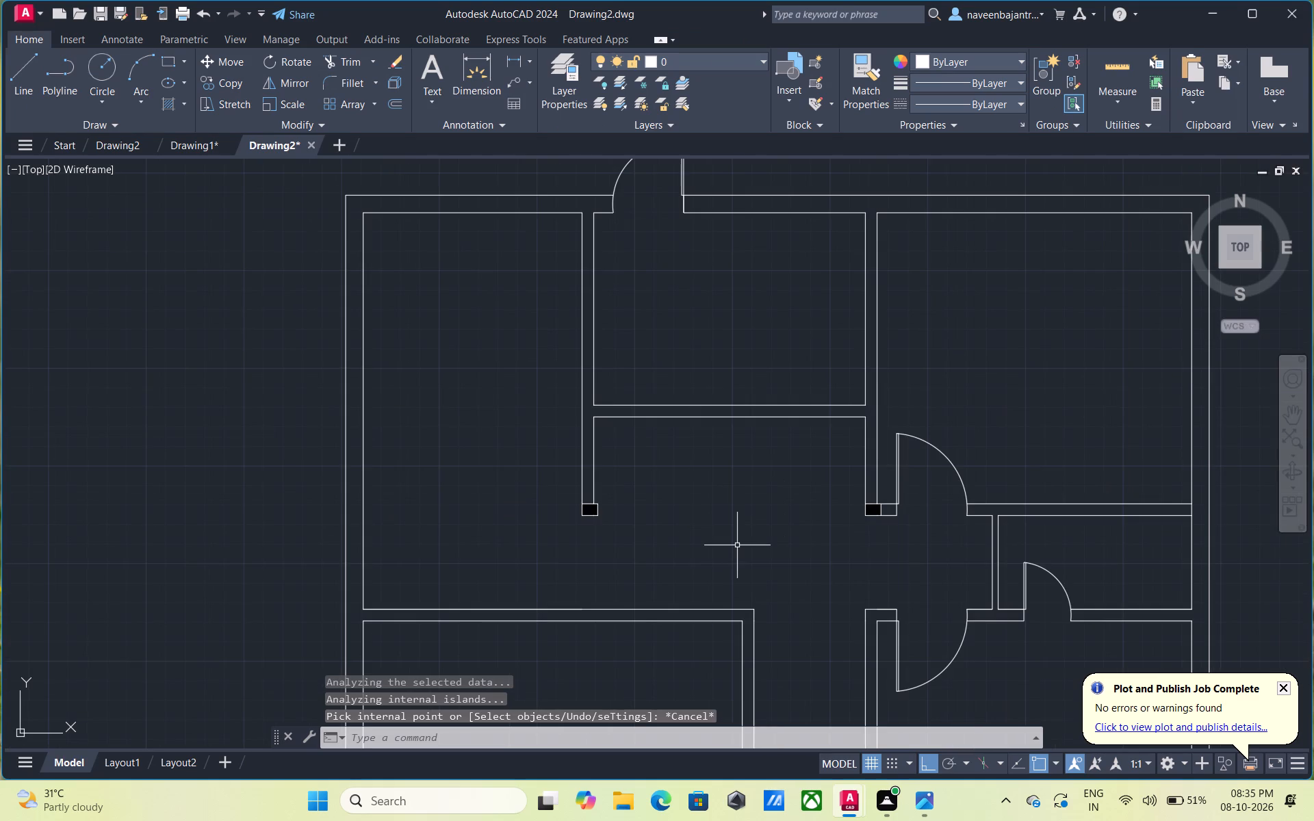
middle_drag(739, 539, 694, 554)
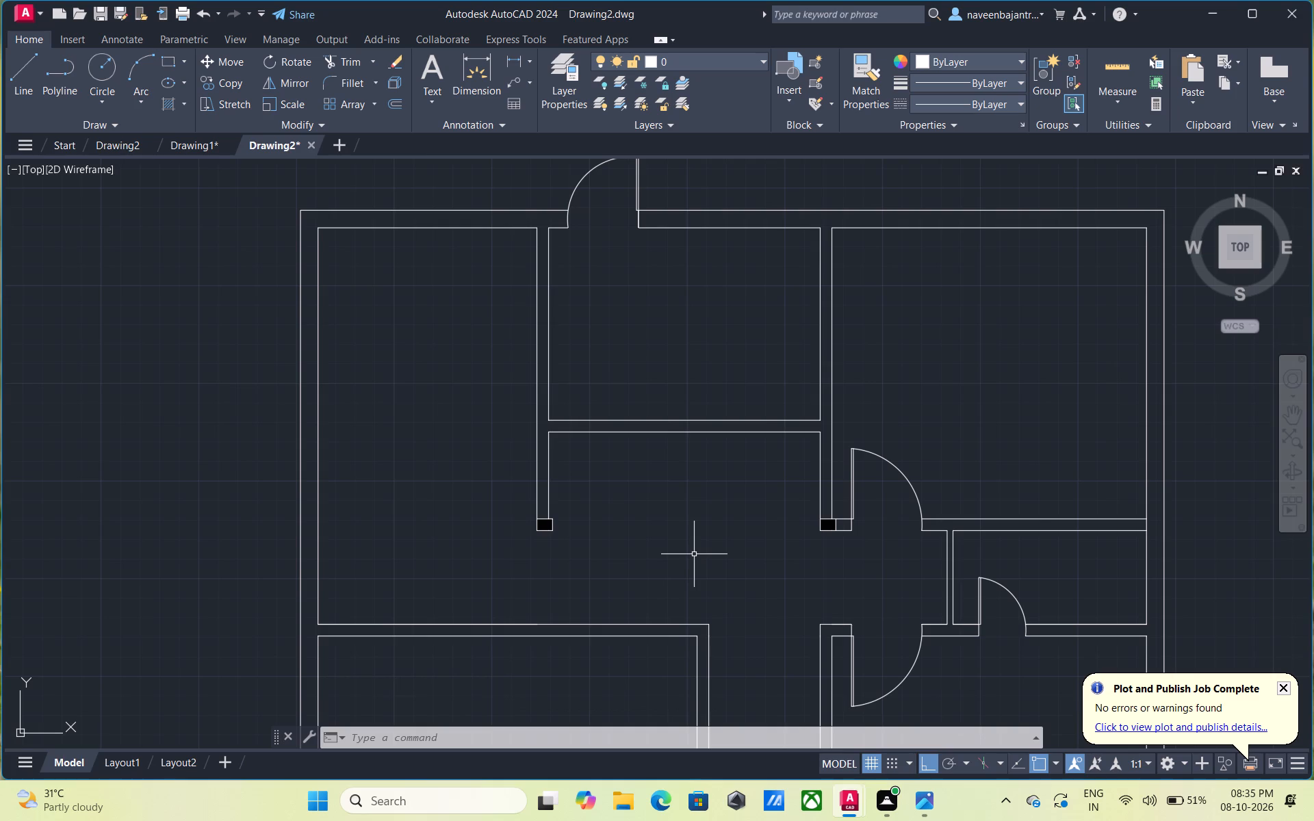
scroll(694, 554, down, 1)
click(1282, 686)
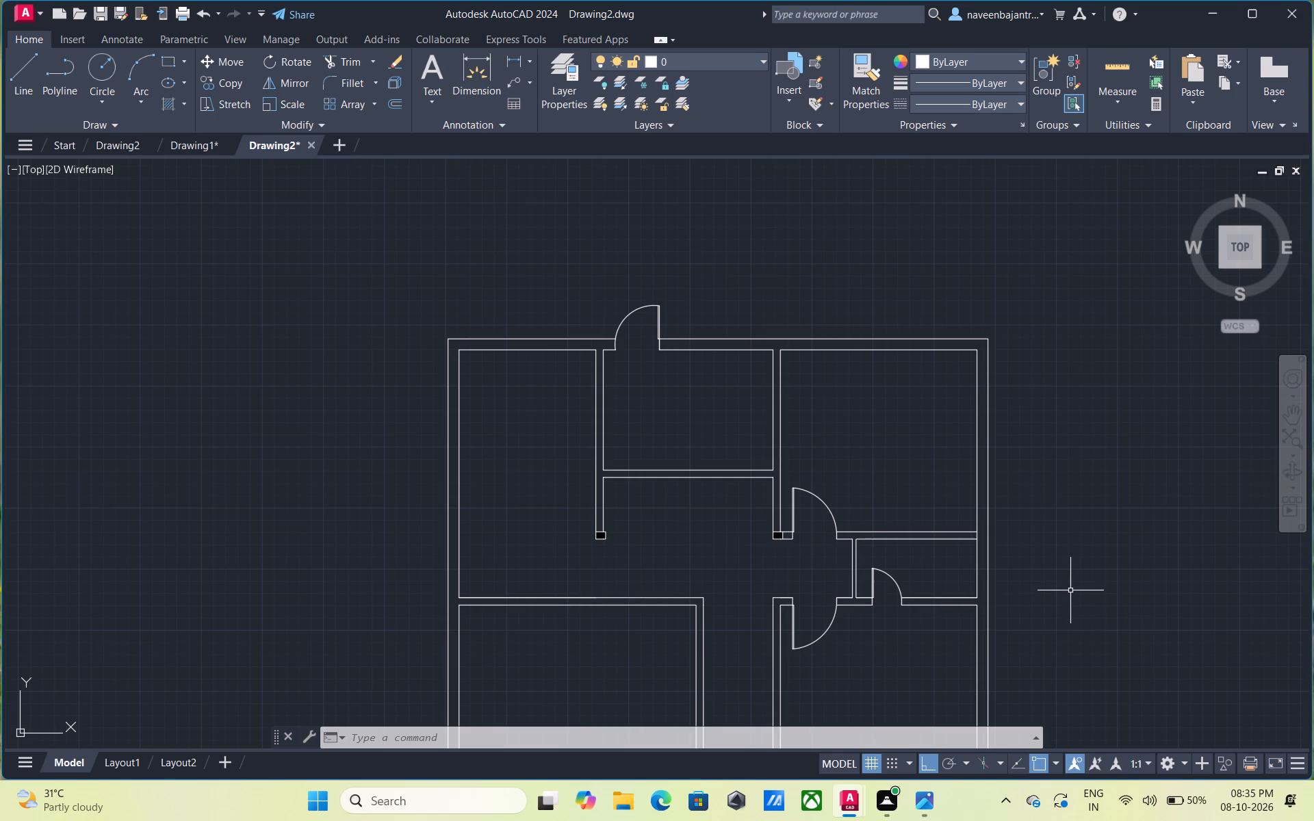
middle_drag(1070, 589, 1093, 491)
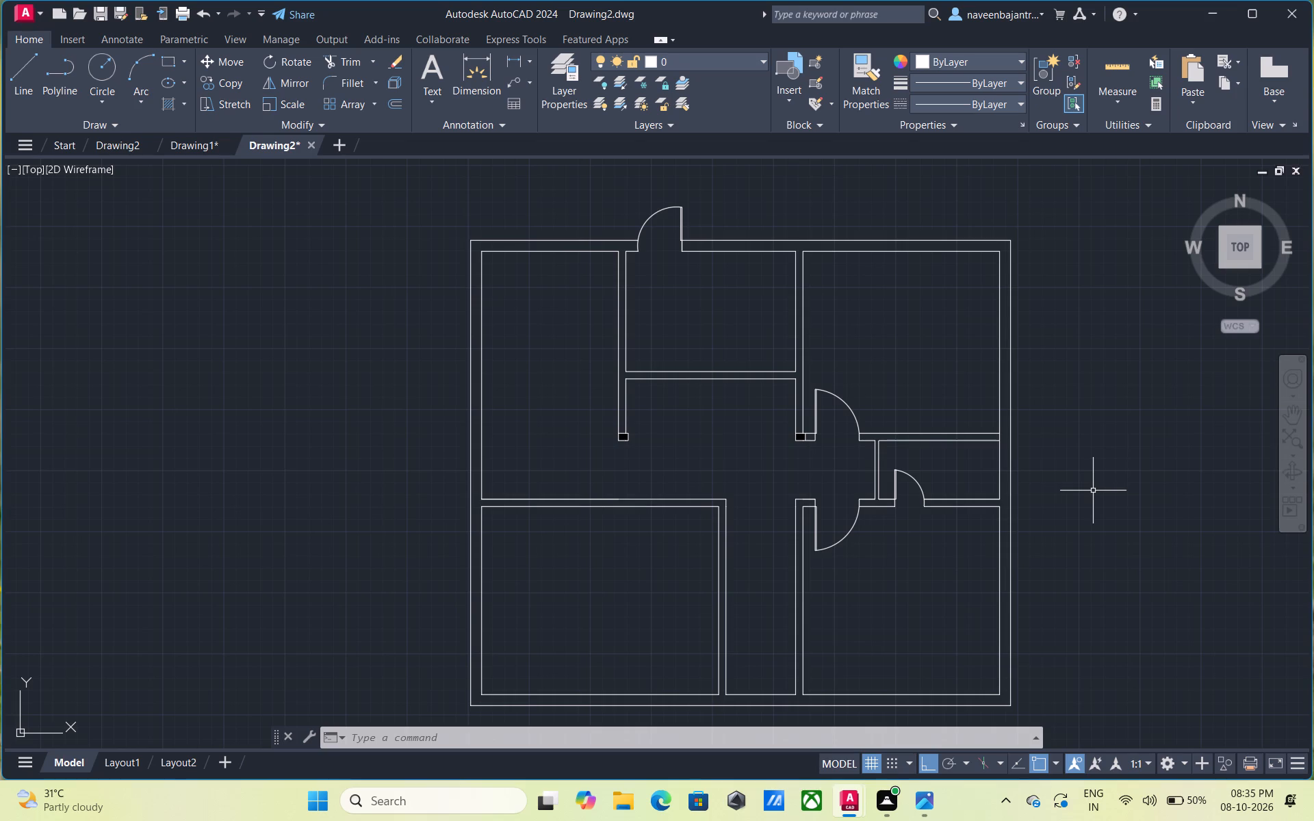
scroll(733, 458, up, 2)
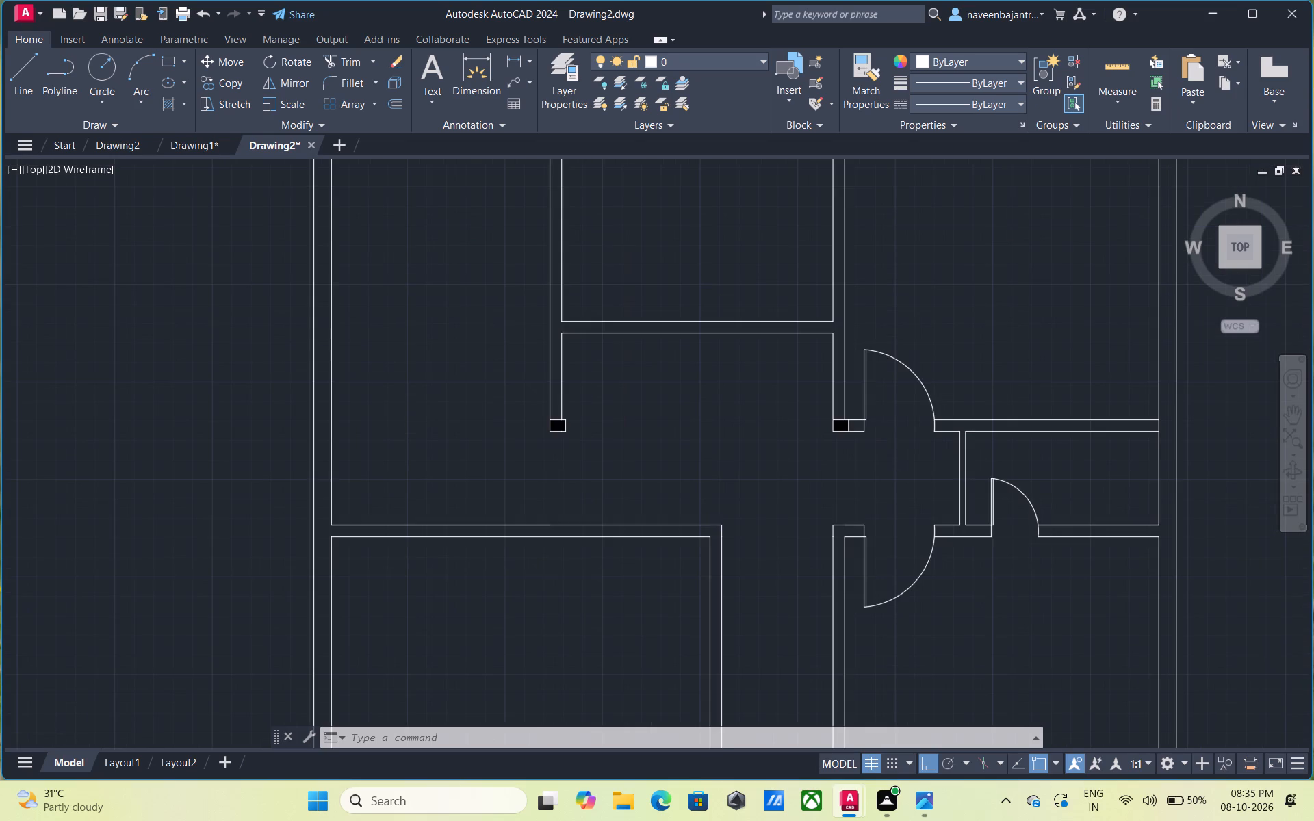
scroll(733, 458, up, 1)
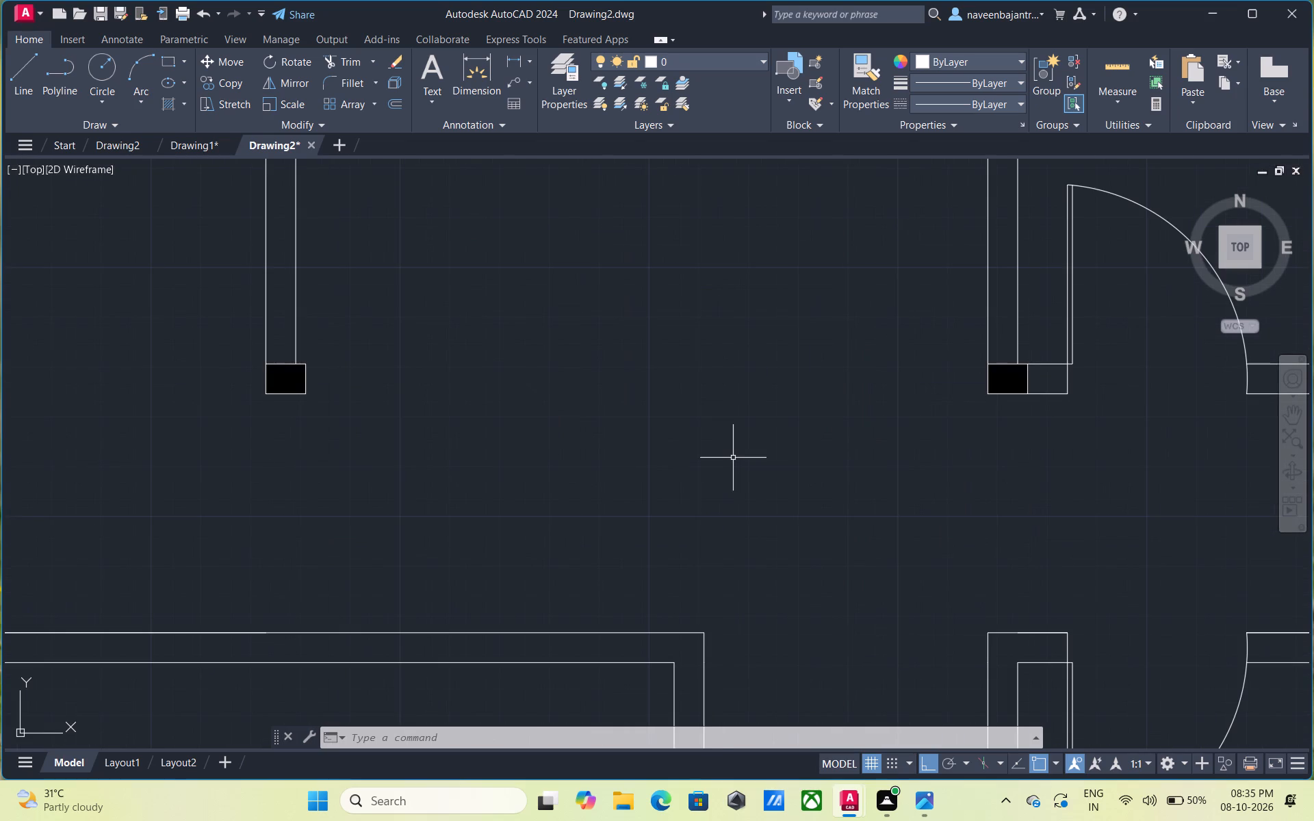
scroll(733, 458, down, 2)
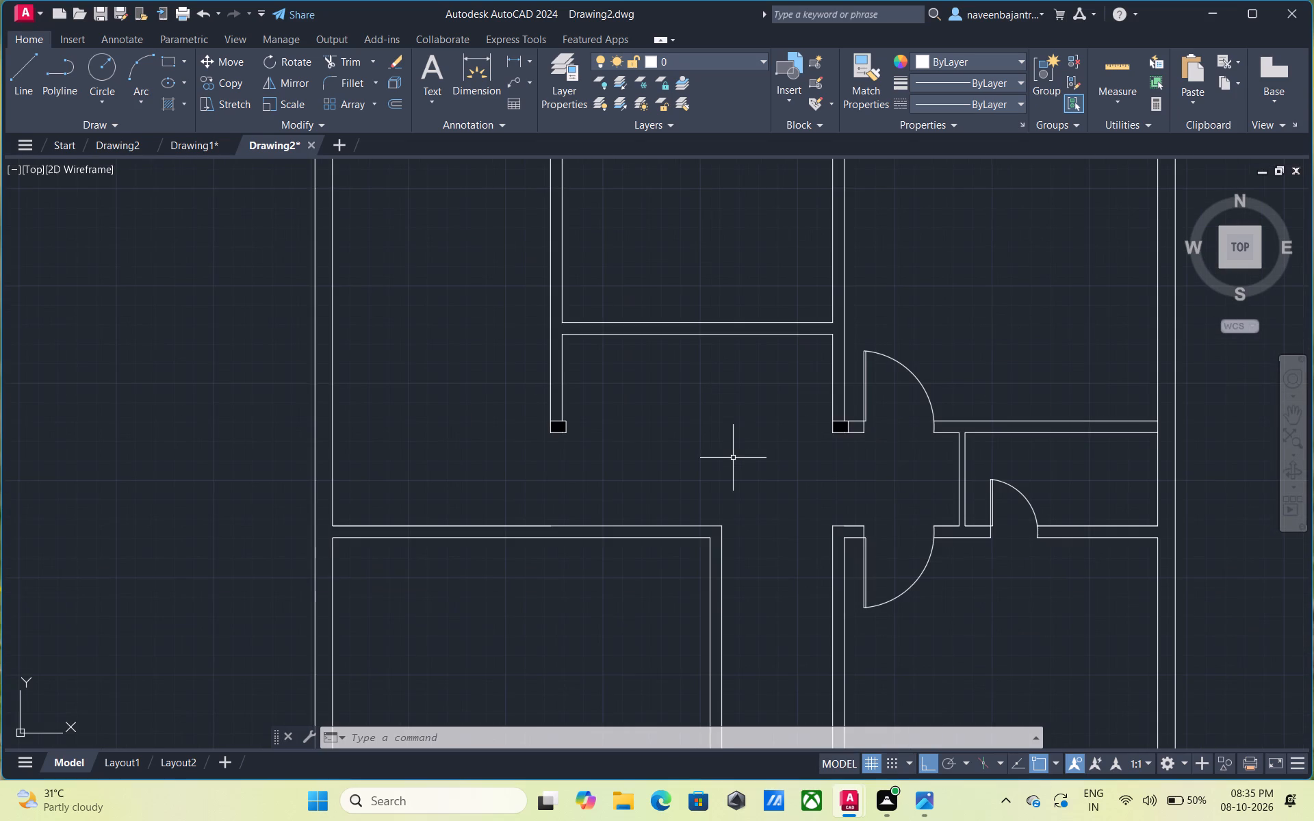
scroll(733, 458, down, 1)
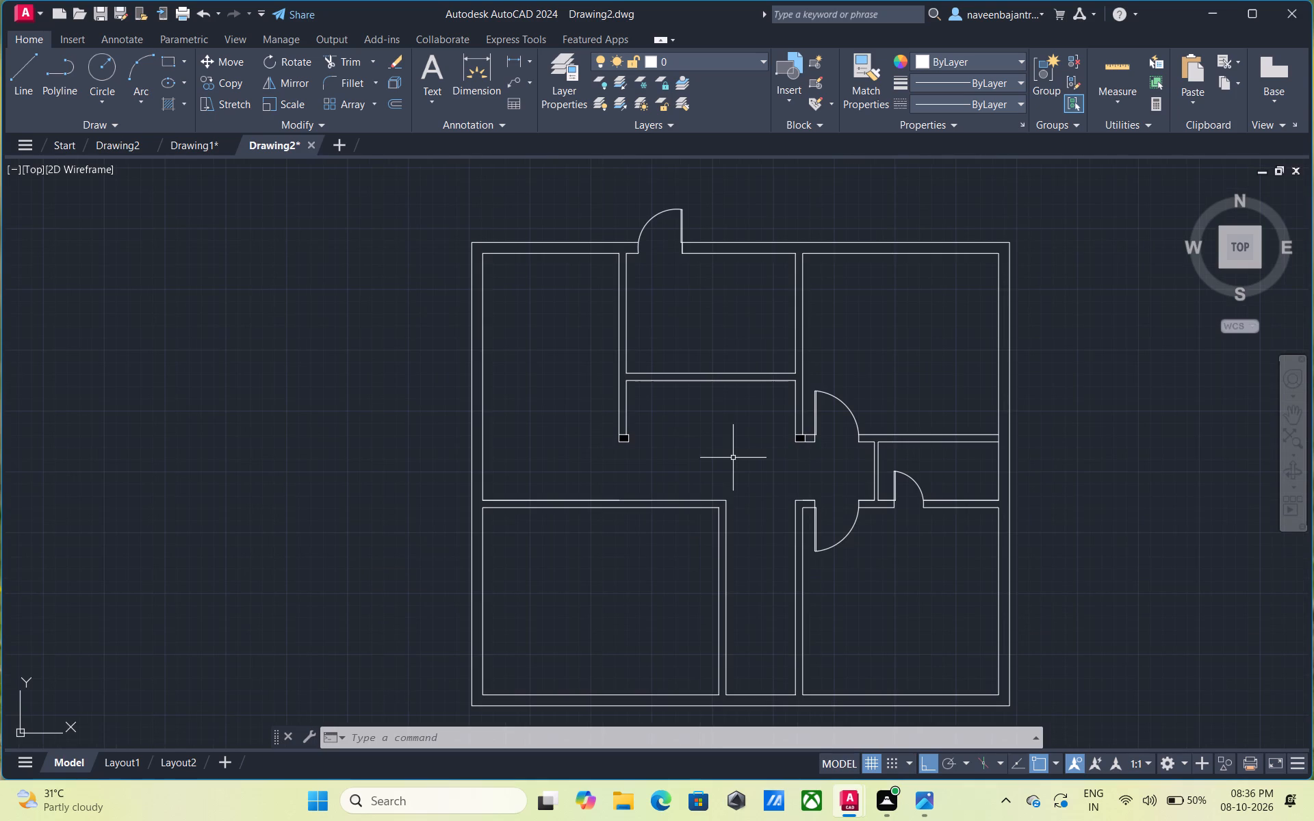
middle_drag(733, 458, 733, 472)
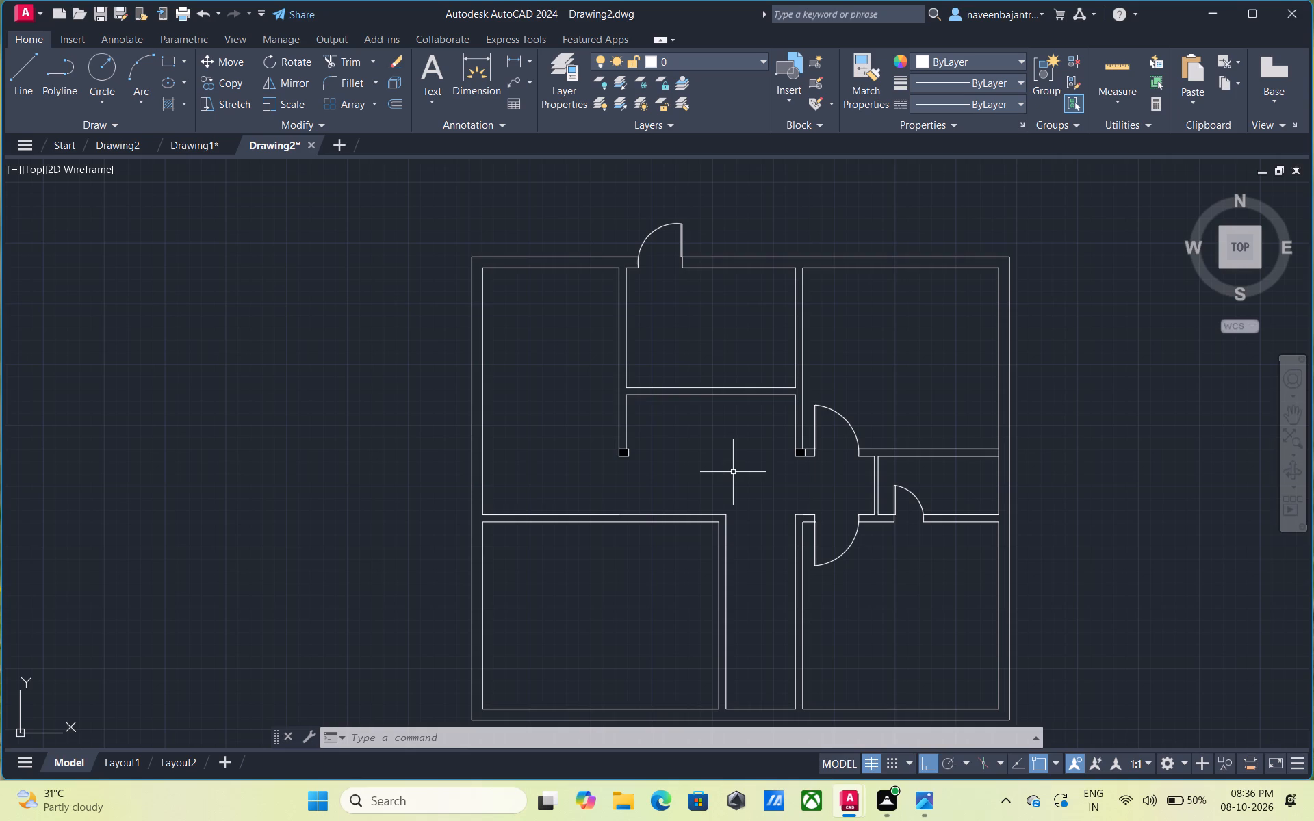
scroll(733, 472, up, 3)
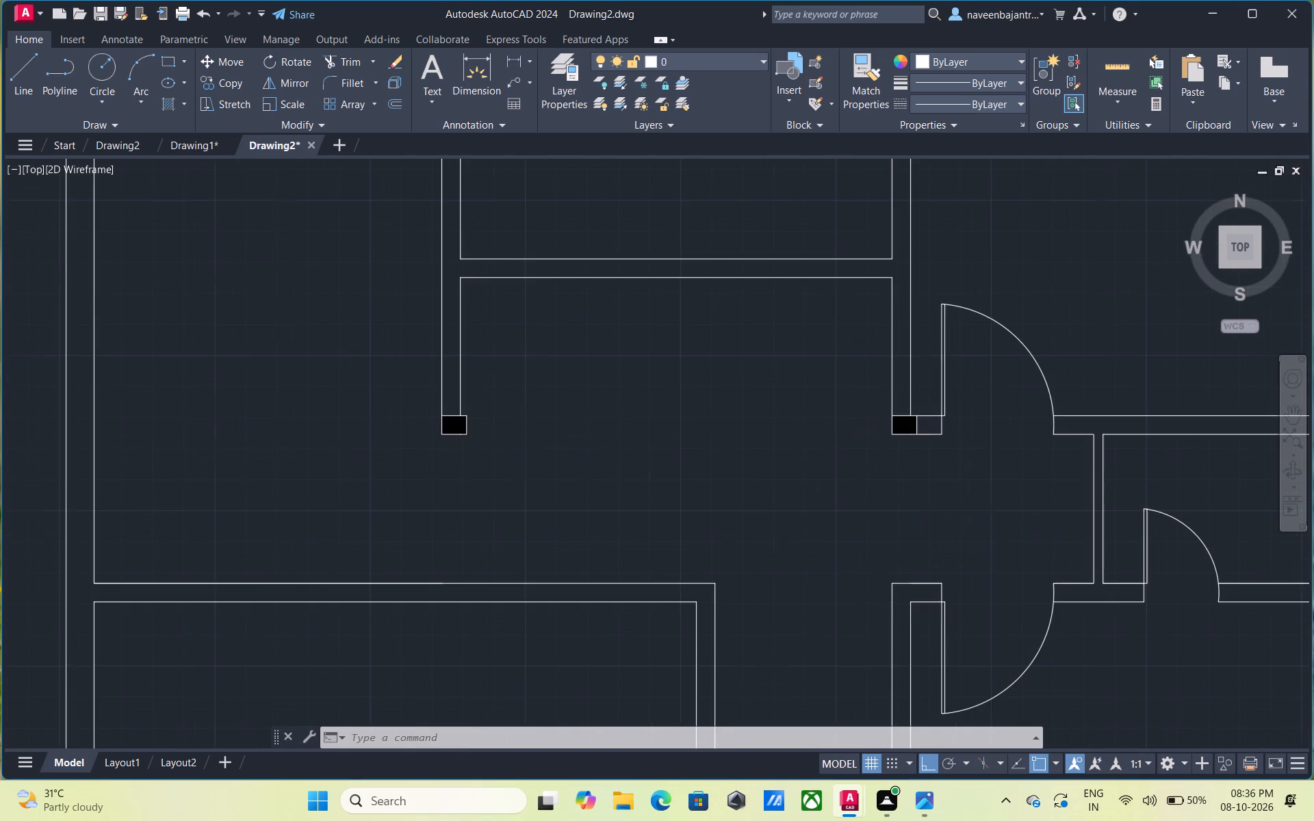
scroll(733, 472, up, 1)
scroll(733, 472, down, 5)
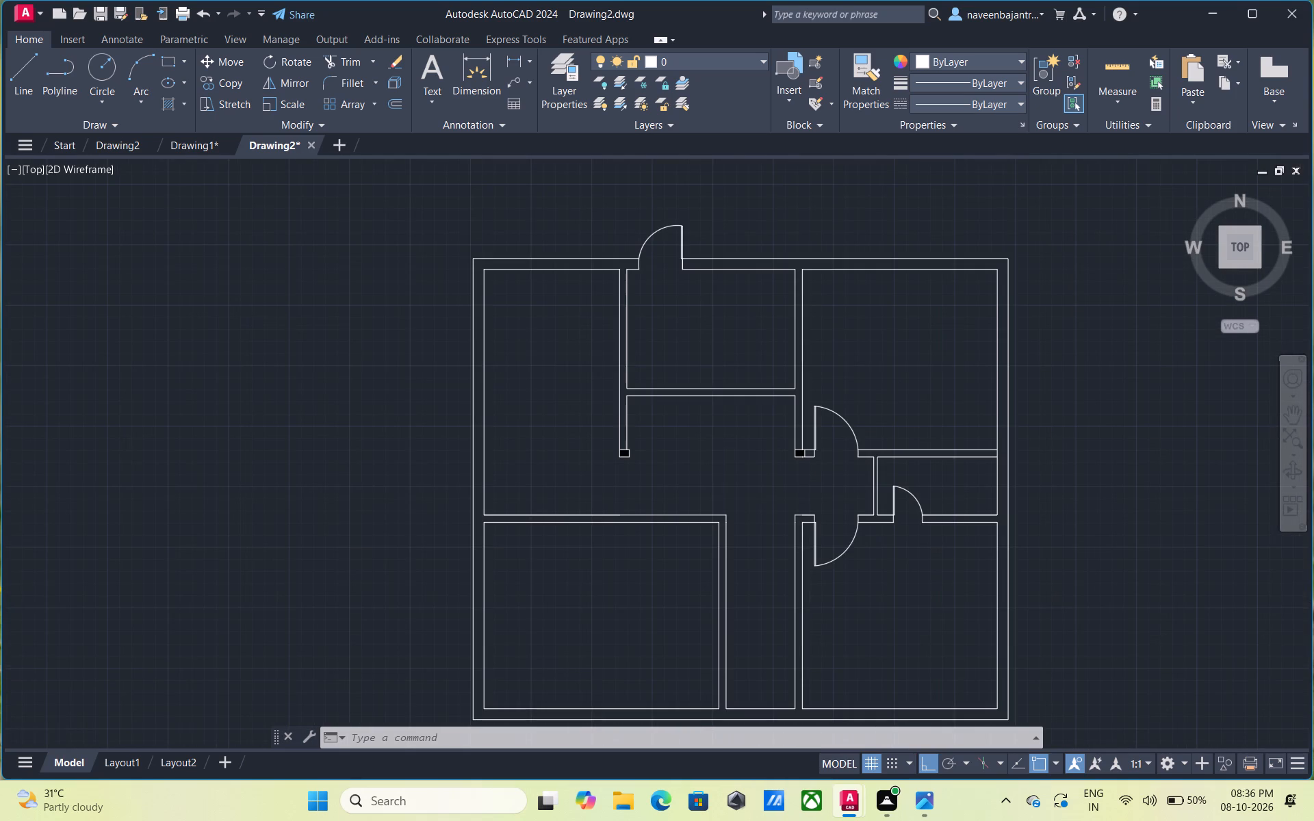
middle_drag(733, 472, 685, 462)
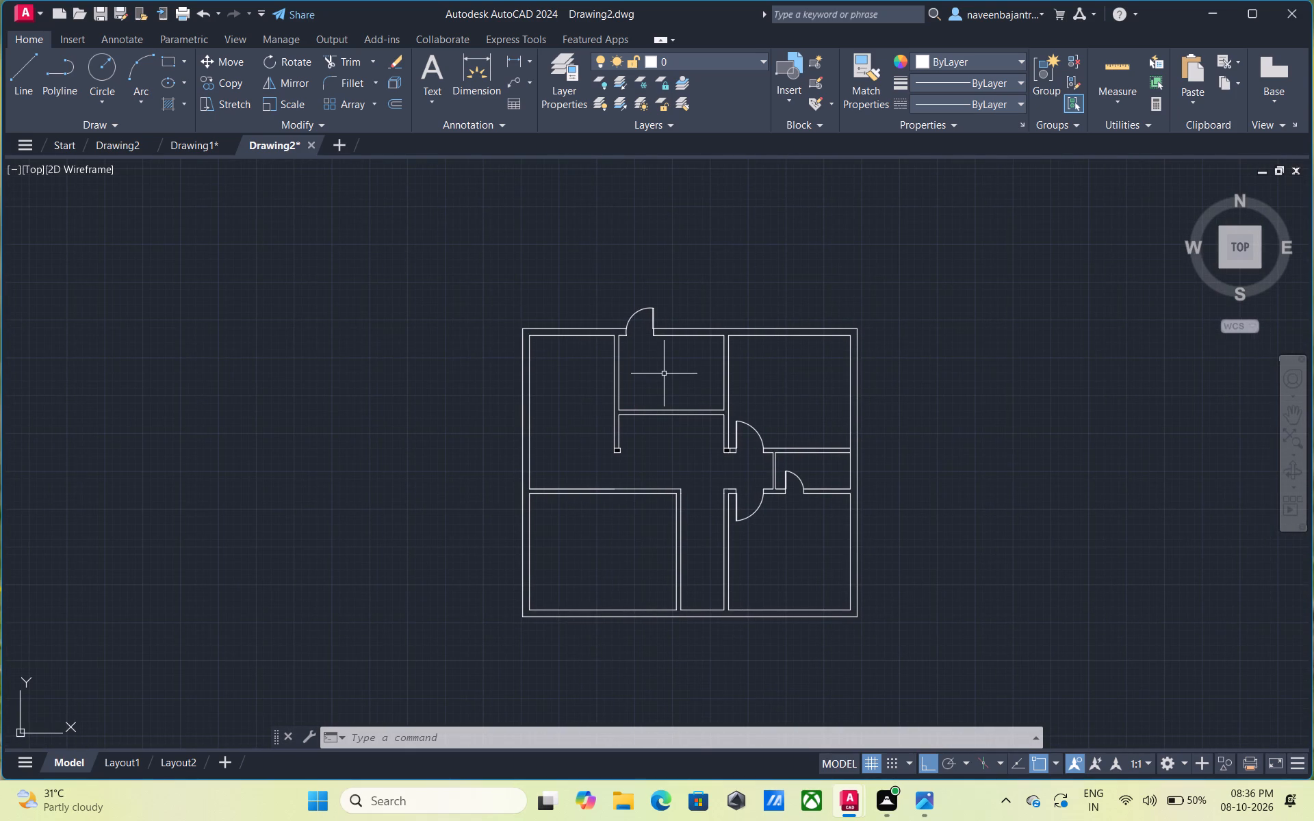
Draw a horizontal line from the midpoint of the top-middle room's right wall, across its left partition into the top-left room.
scroll(664, 374, up, 2)
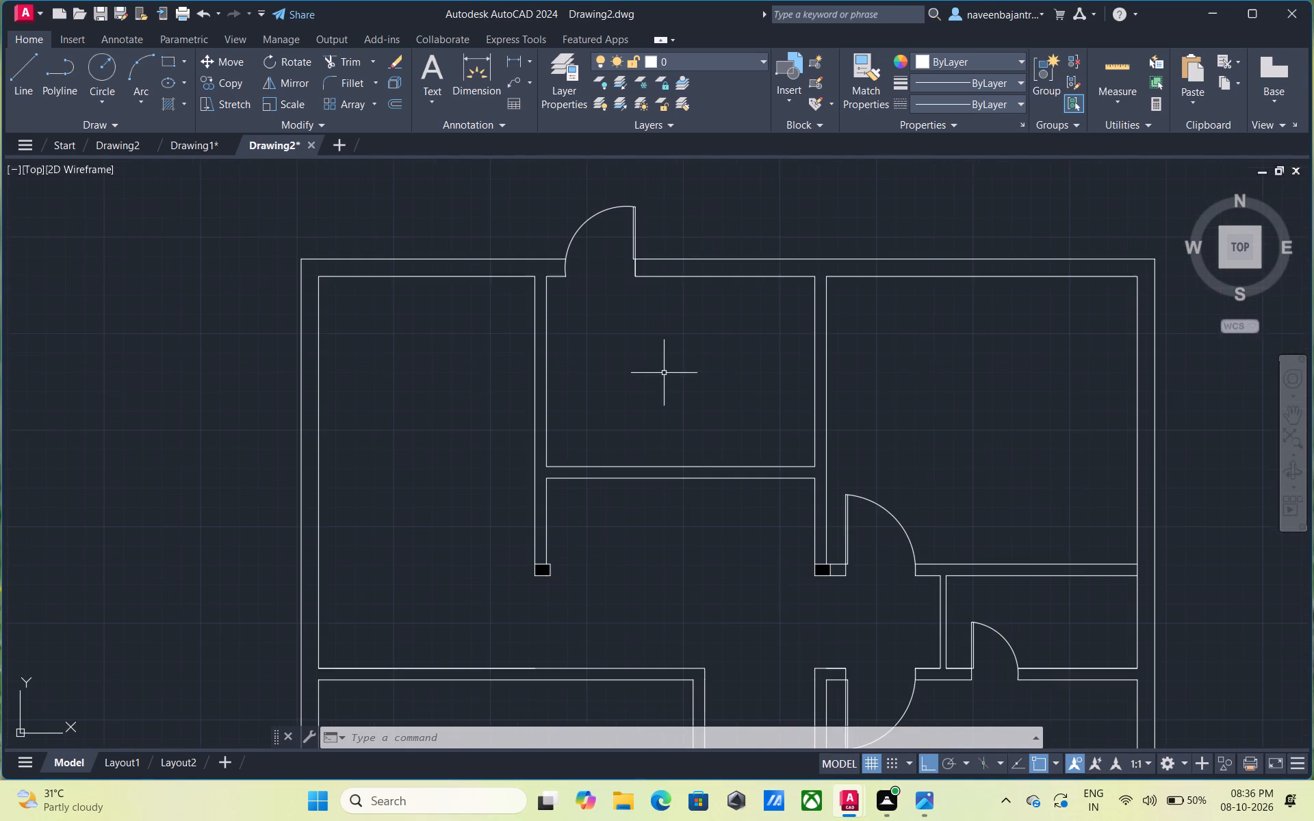
middle_drag(659, 361, 662, 409)
scroll(662, 408, up, 2)
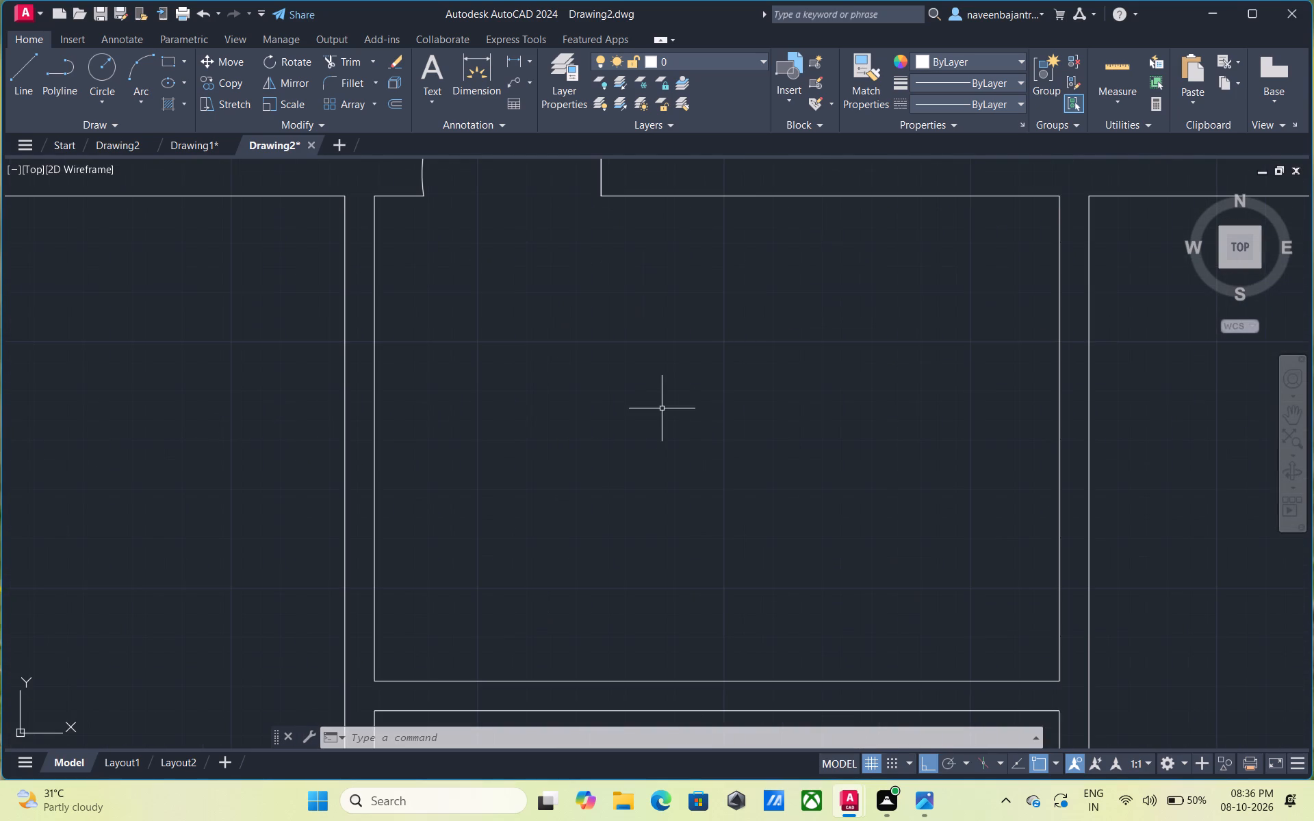
middle_drag(651, 324, 657, 475)
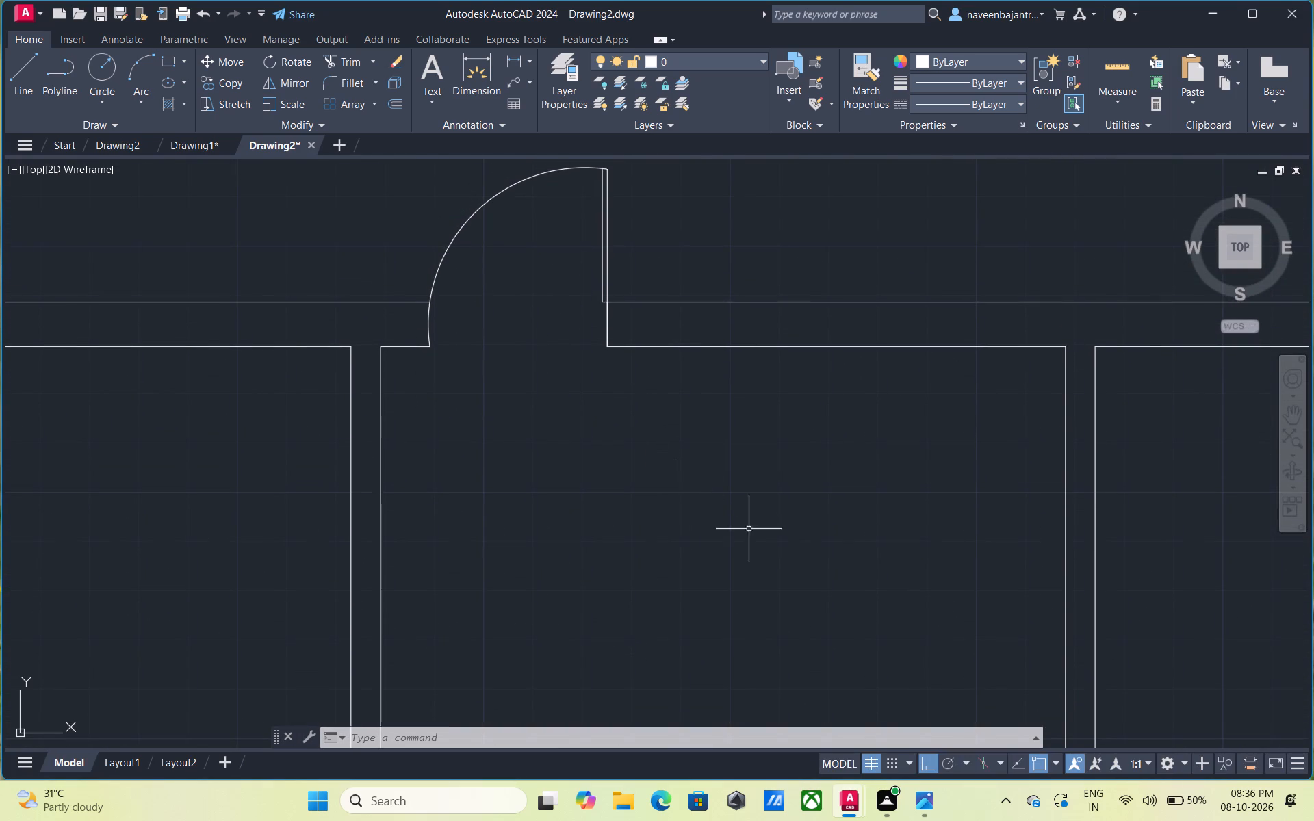
scroll(933, 535, down, 1)
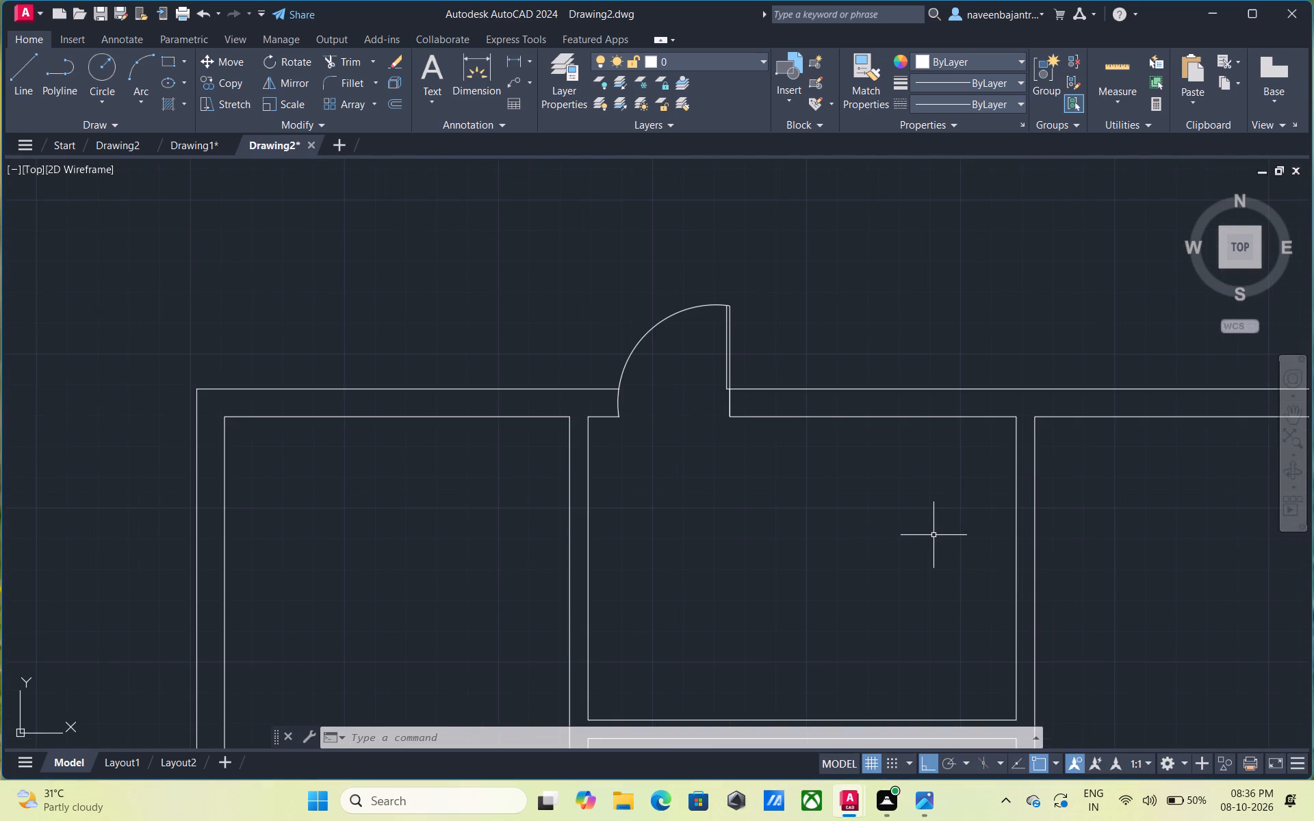
key(Escape)
text(l)
key(space)
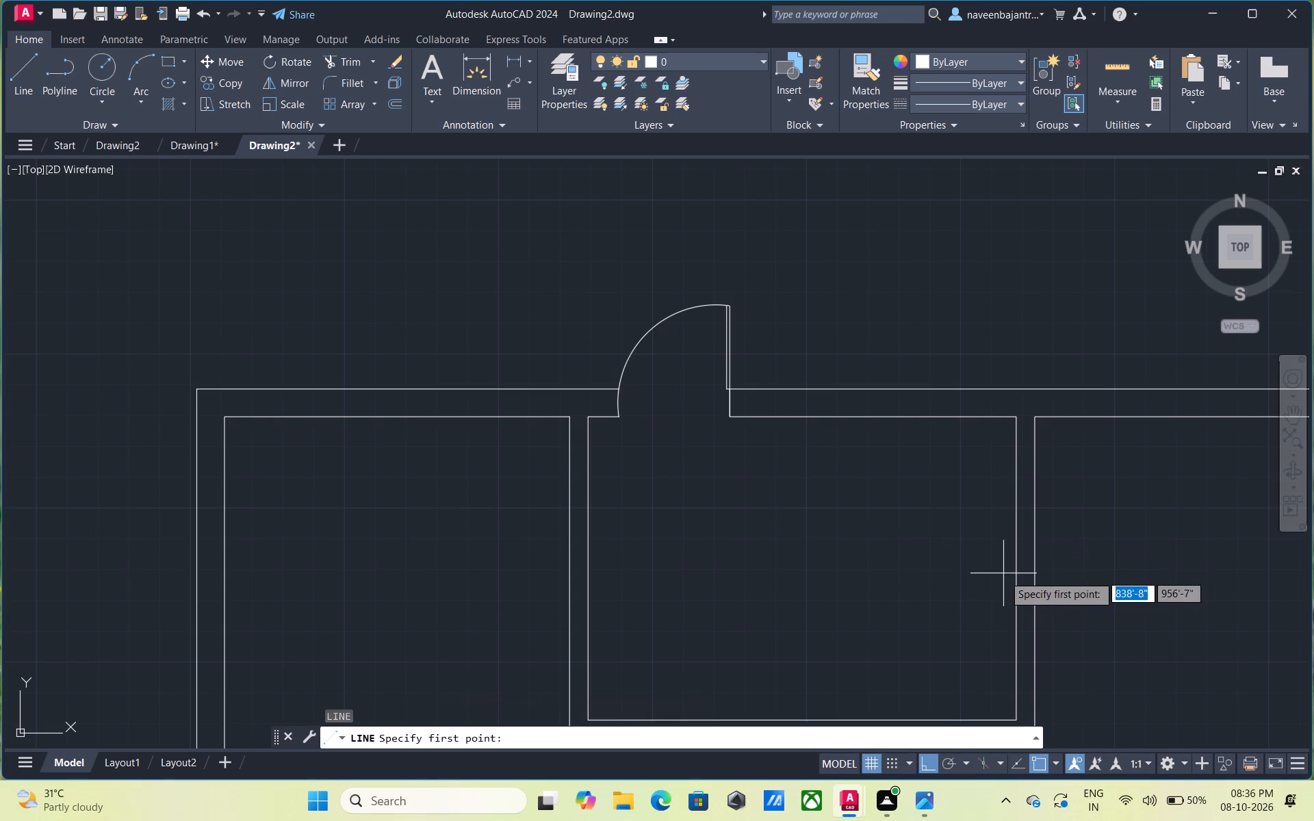
click(1019, 571)
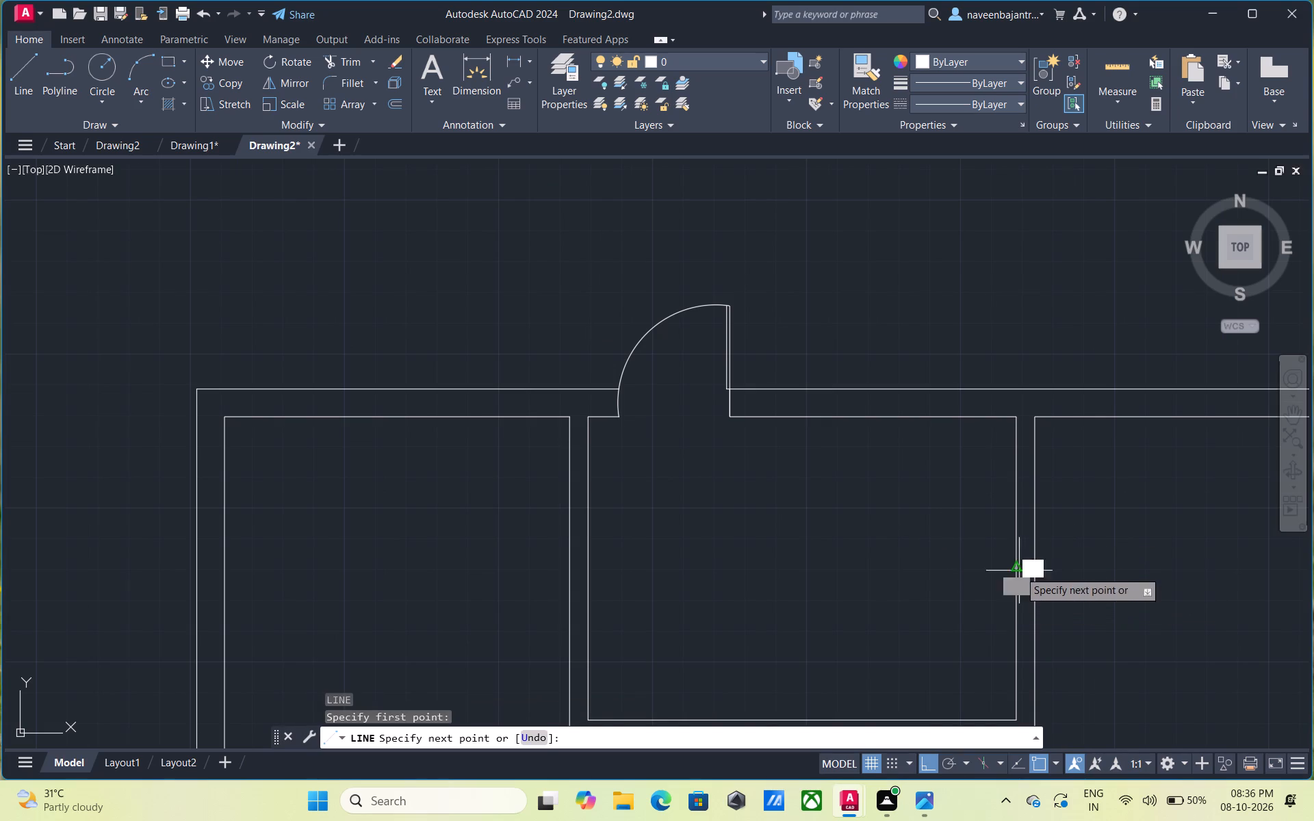
click(459, 573)
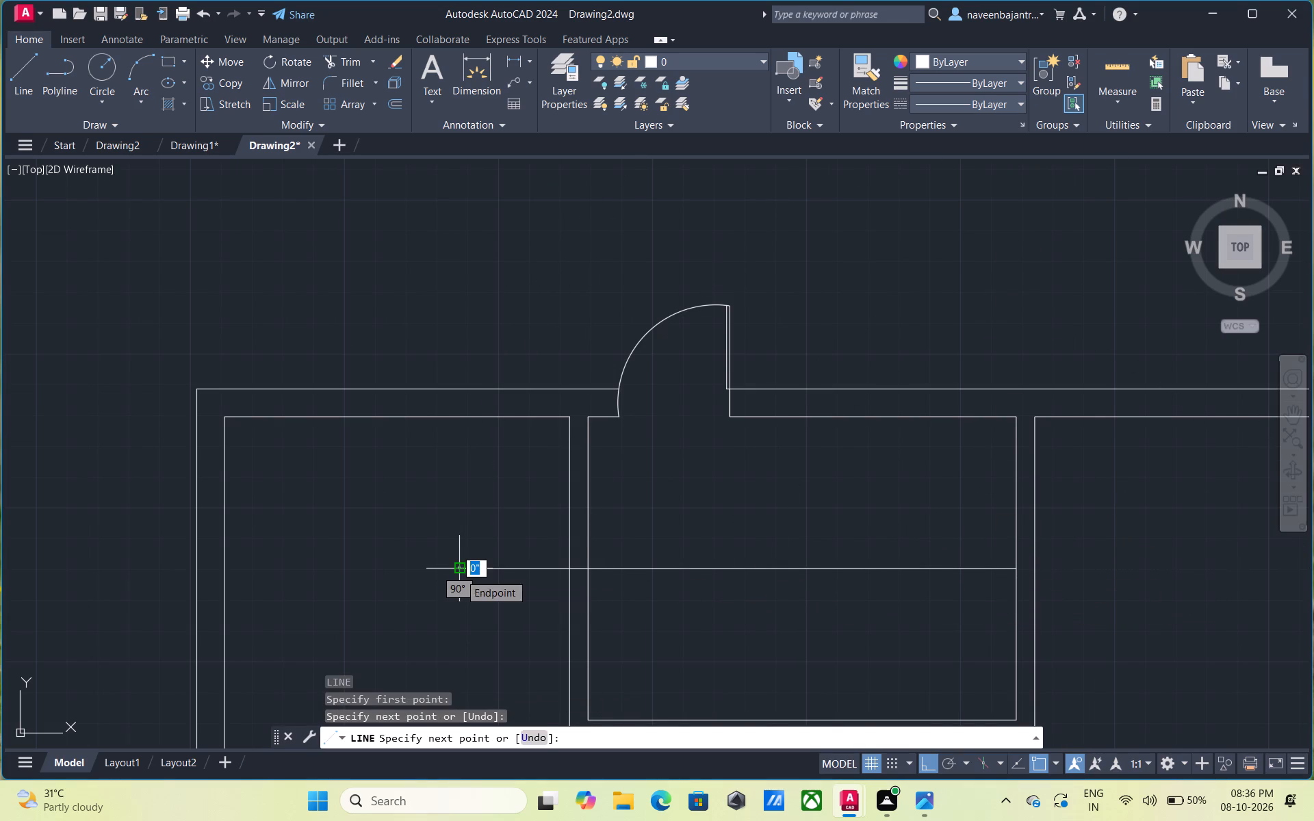
key(Escape)
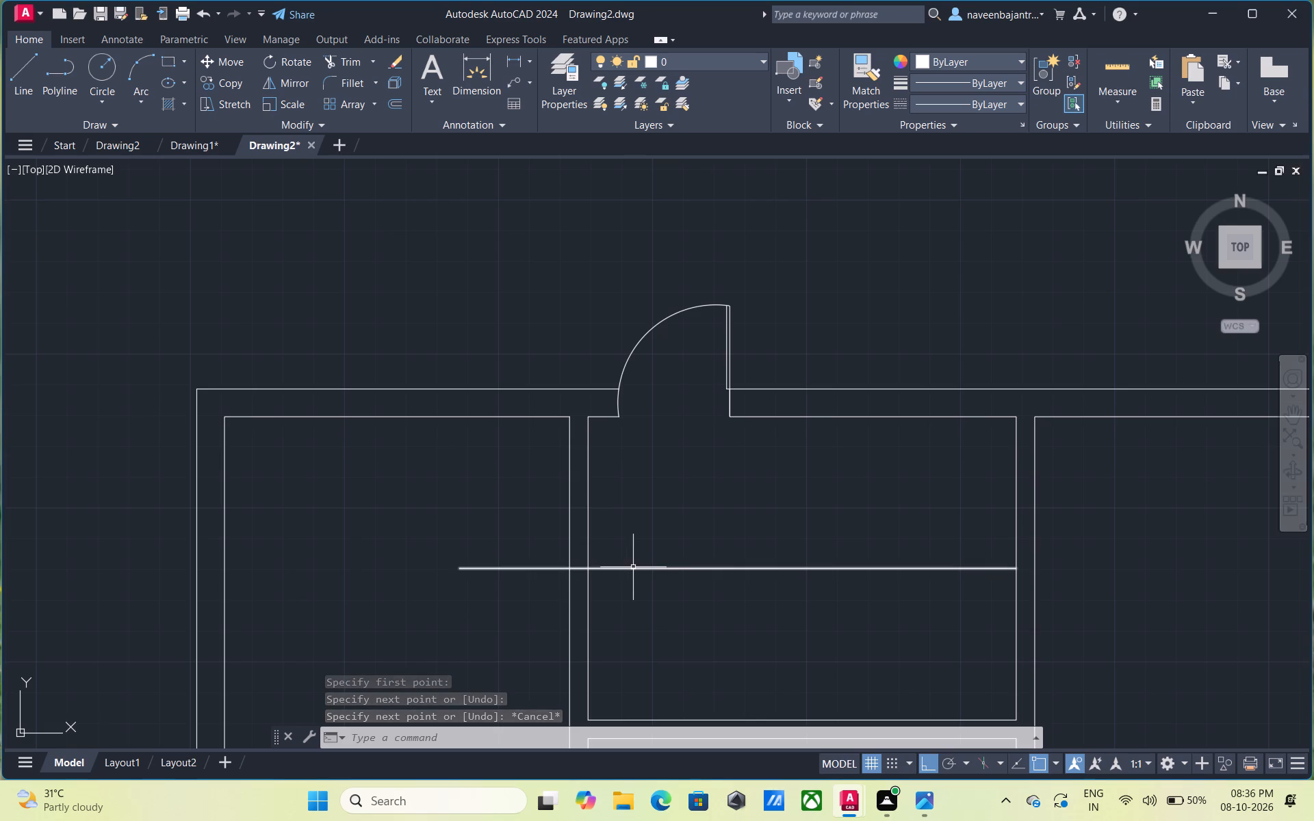
Offset the horizontal line across the top-middle room by 3" above and 3" below.
key(o)
key(space)
key(space)
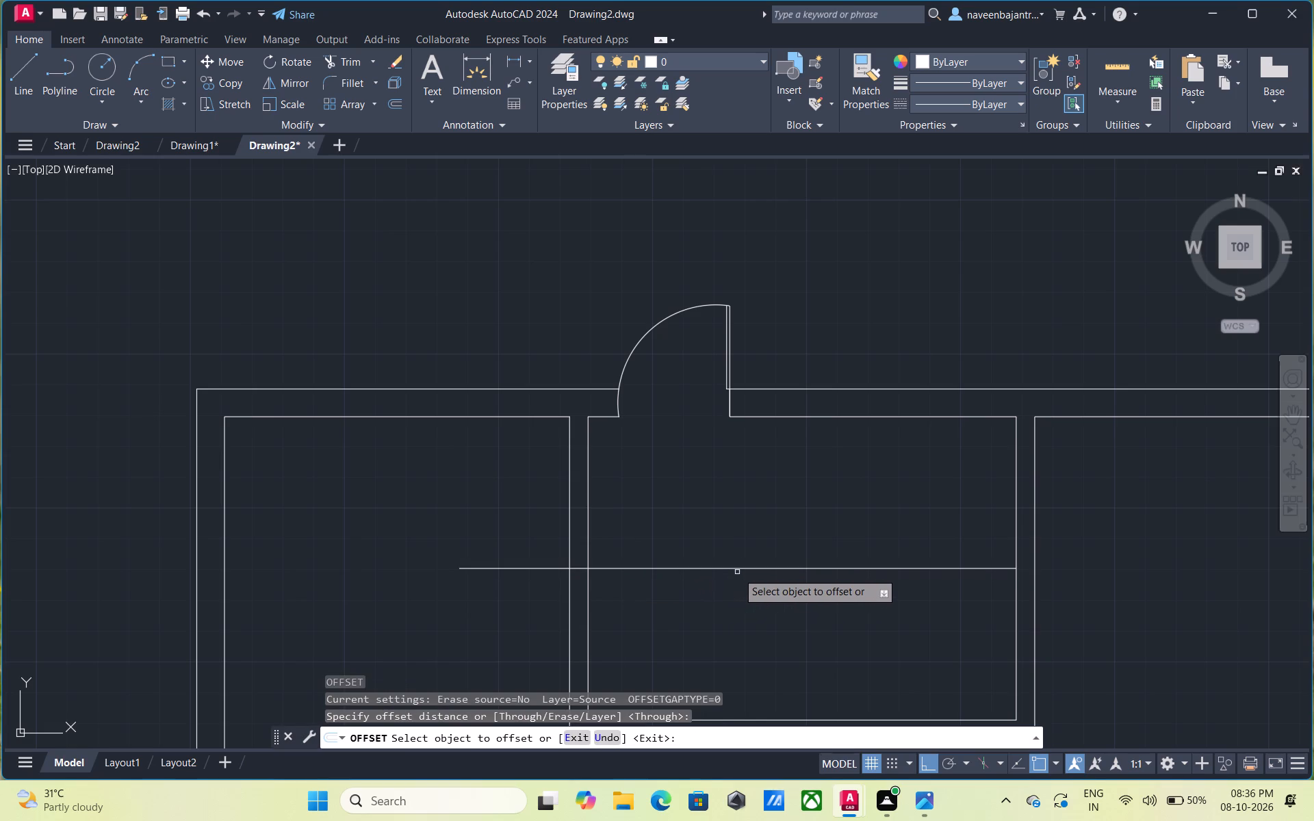
click(738, 570)
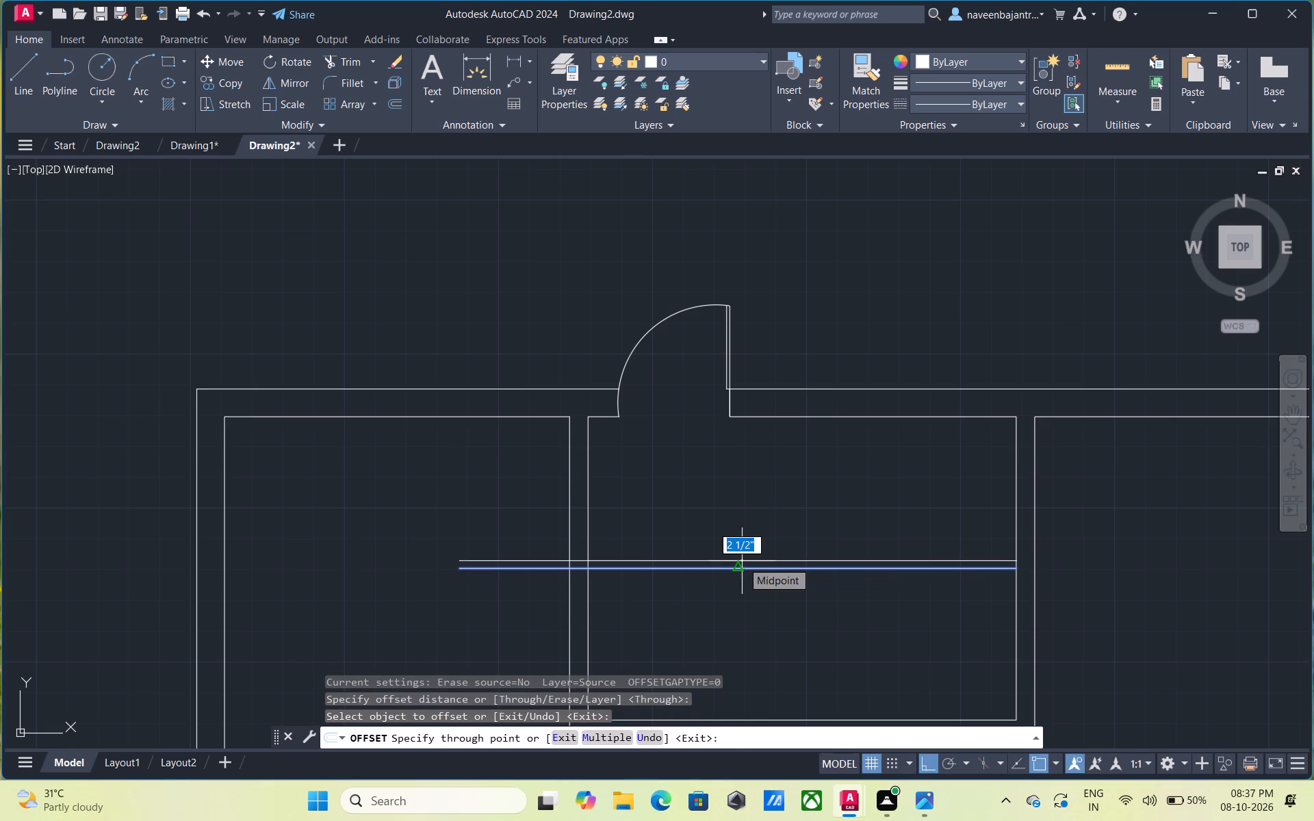
key(3)
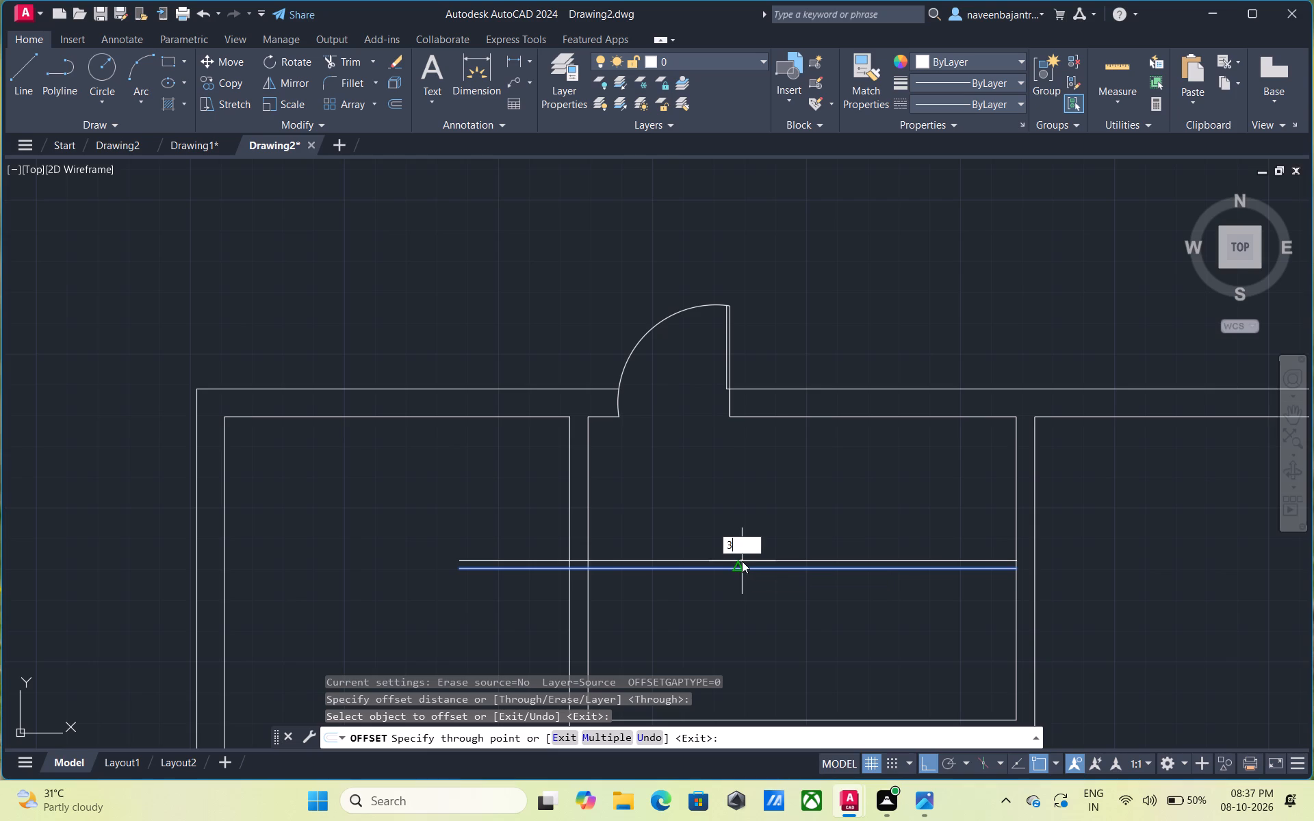
key(shift+quotedbl)
key(Return)
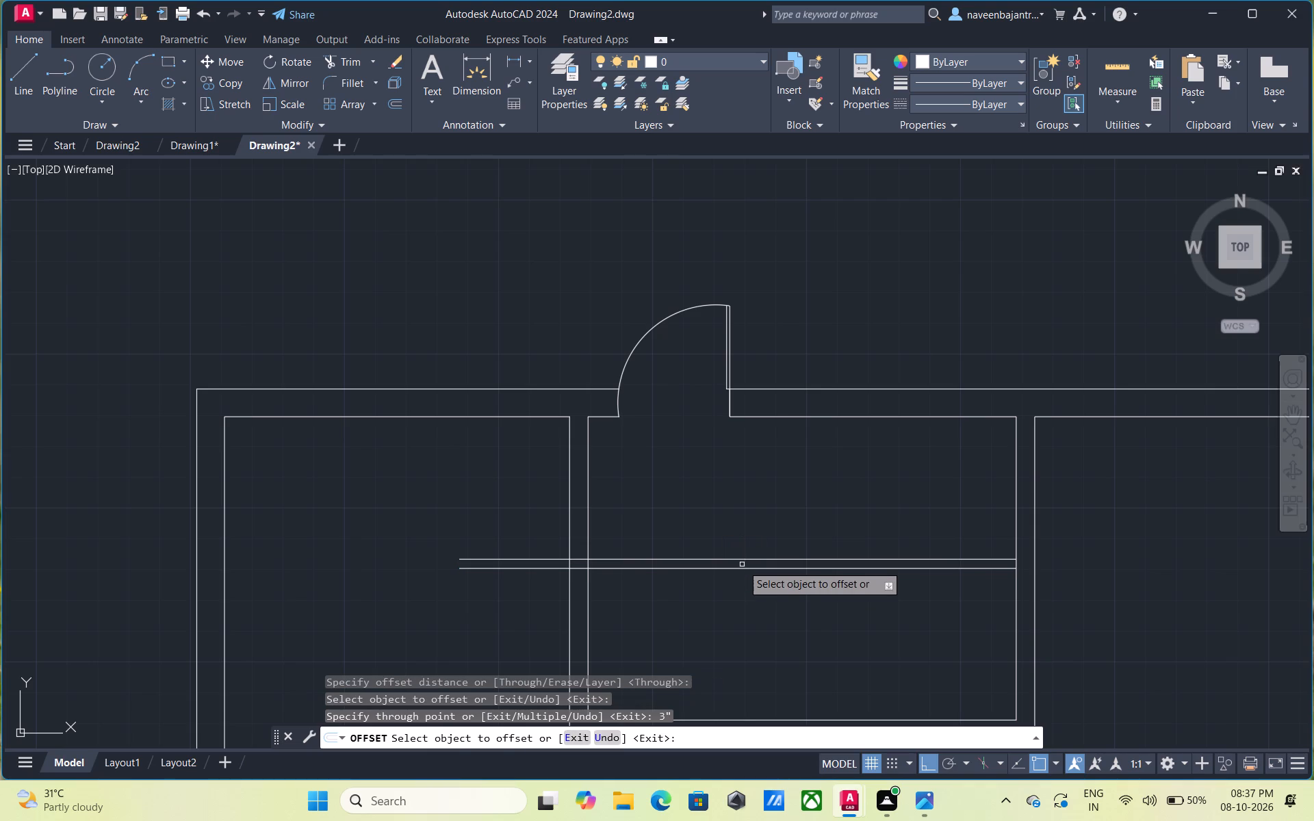
click(742, 568)
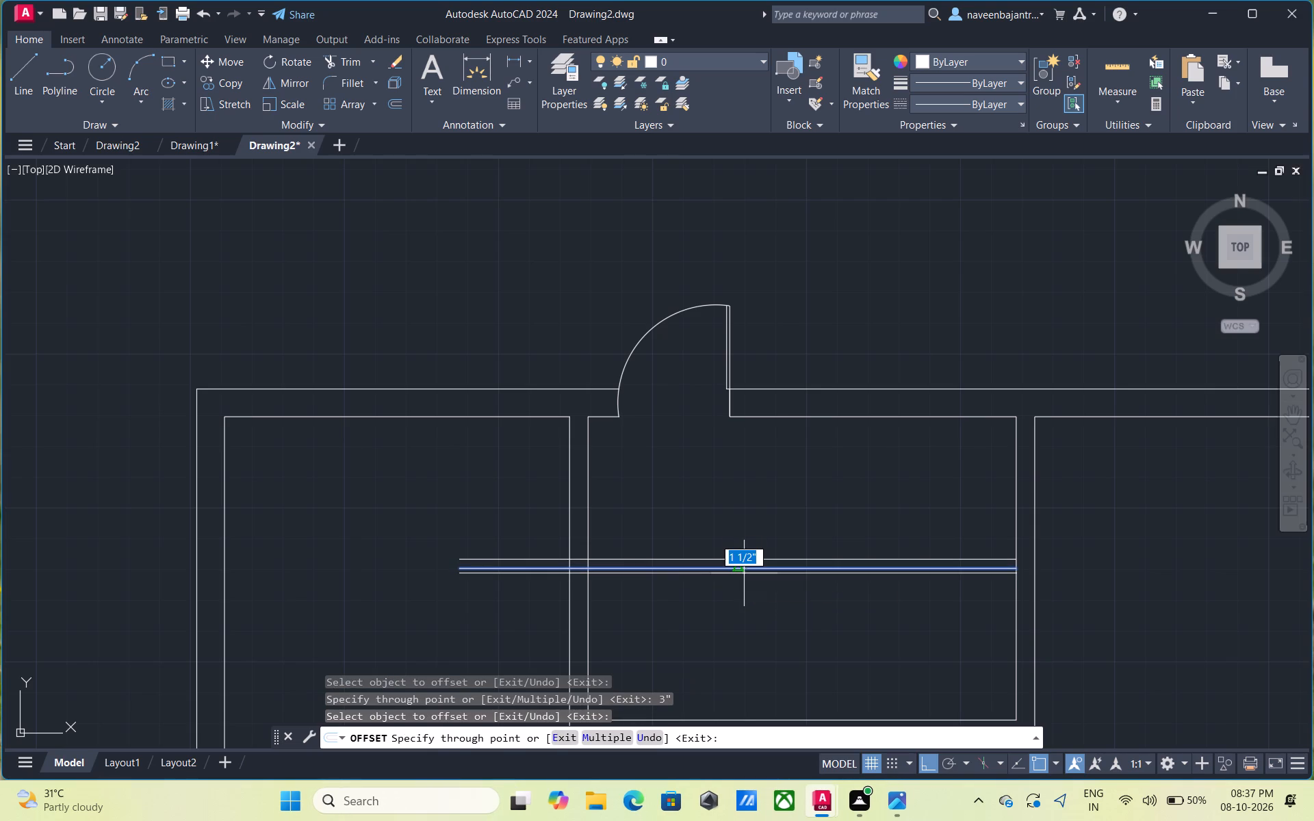
text(3")
key(Return)
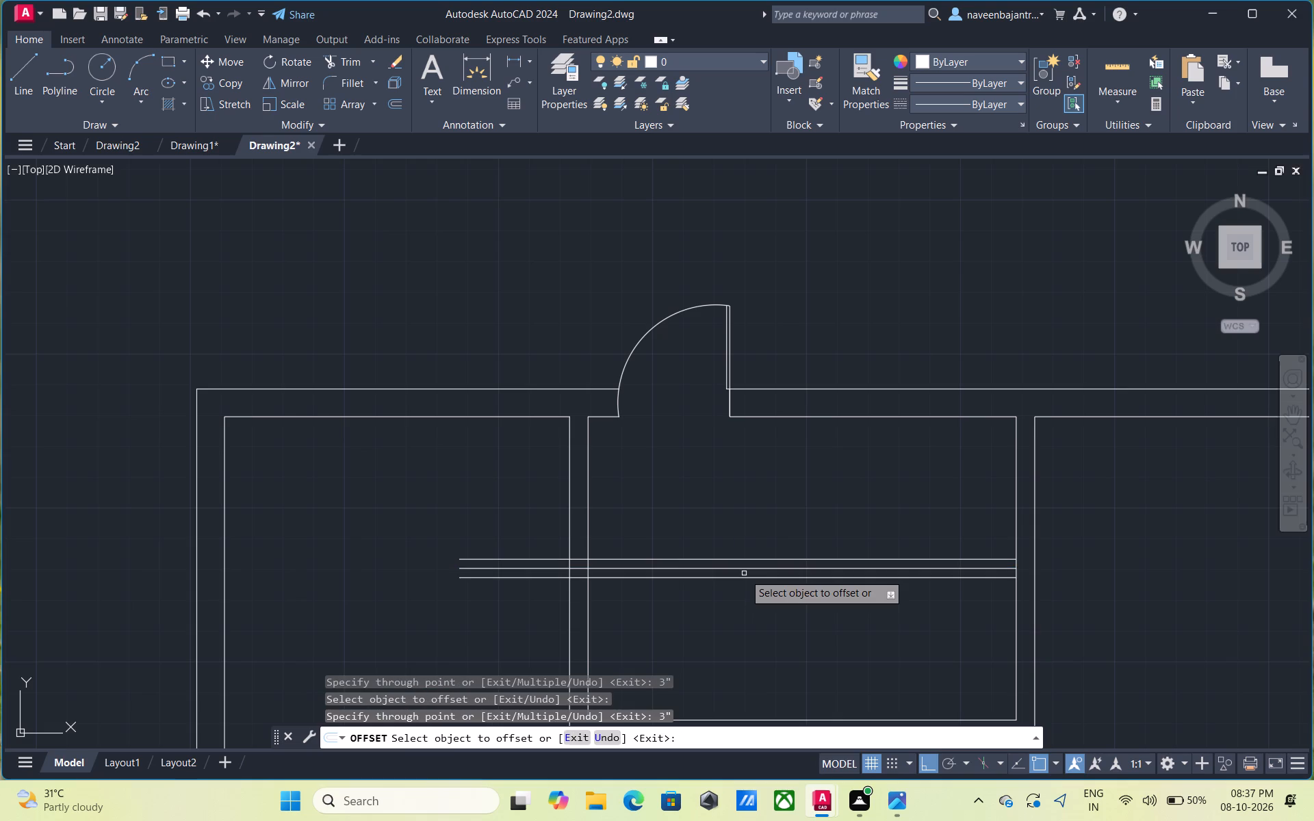
key(Escape)
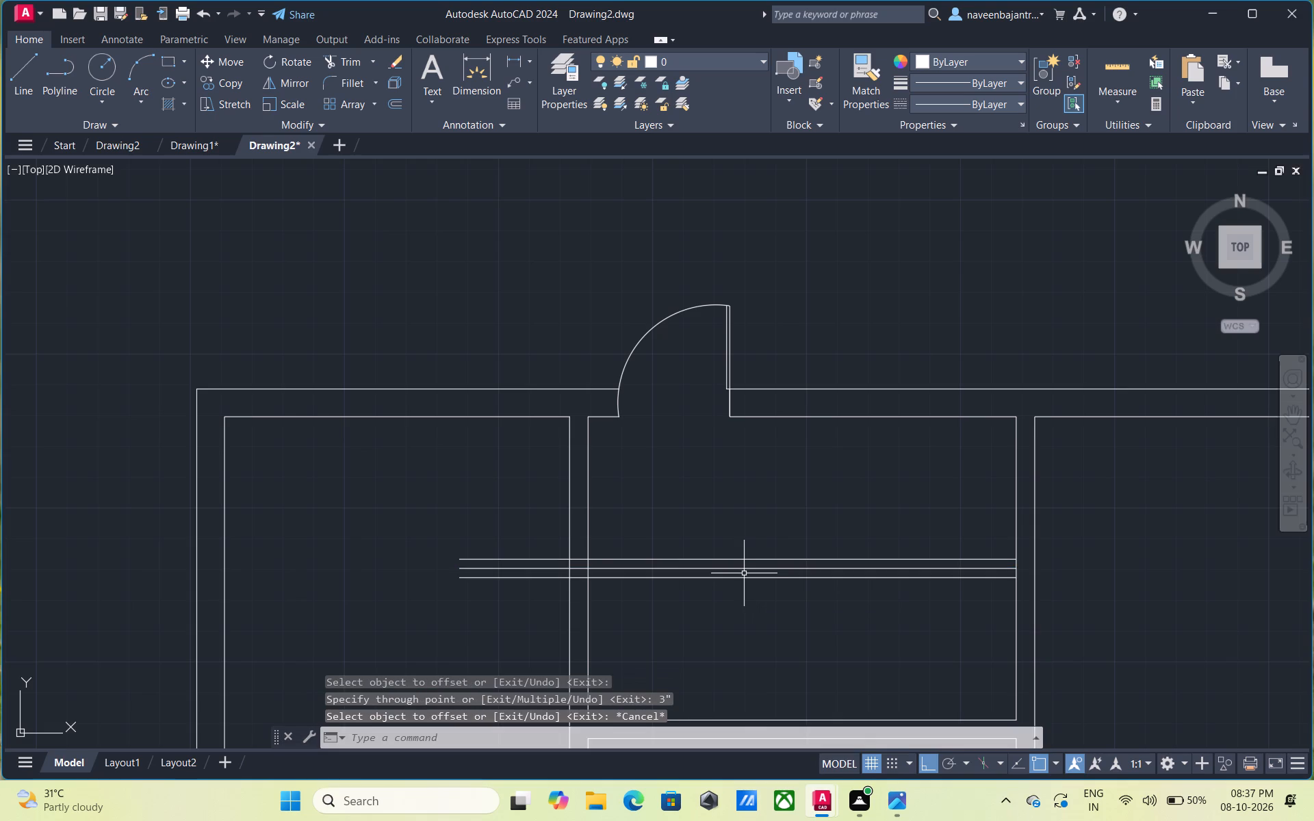
Trim away the original centre line and the parts of both offset lines extending across the left partition into the top-left room.
text(tr)
key(space)
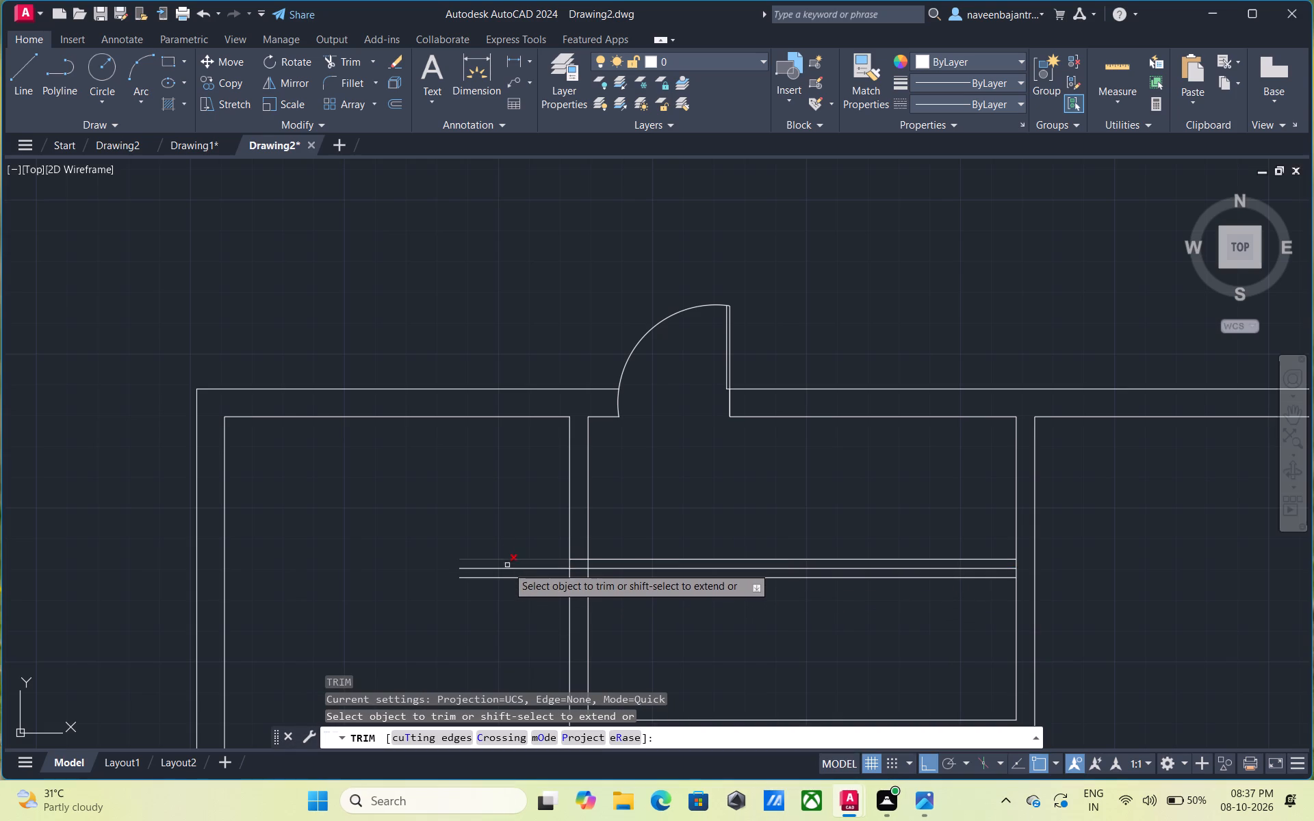
click(507, 569)
click(577, 570)
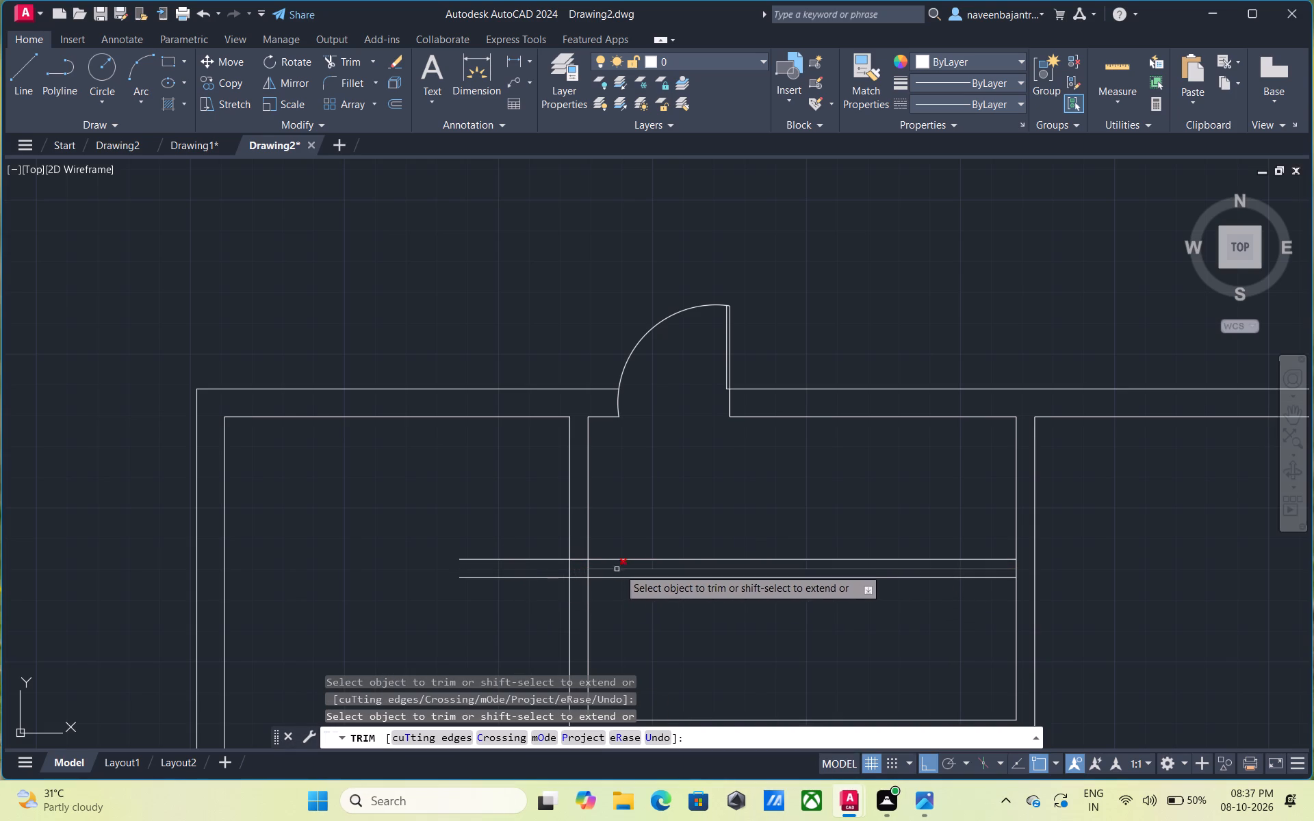
click(631, 567)
click(540, 577)
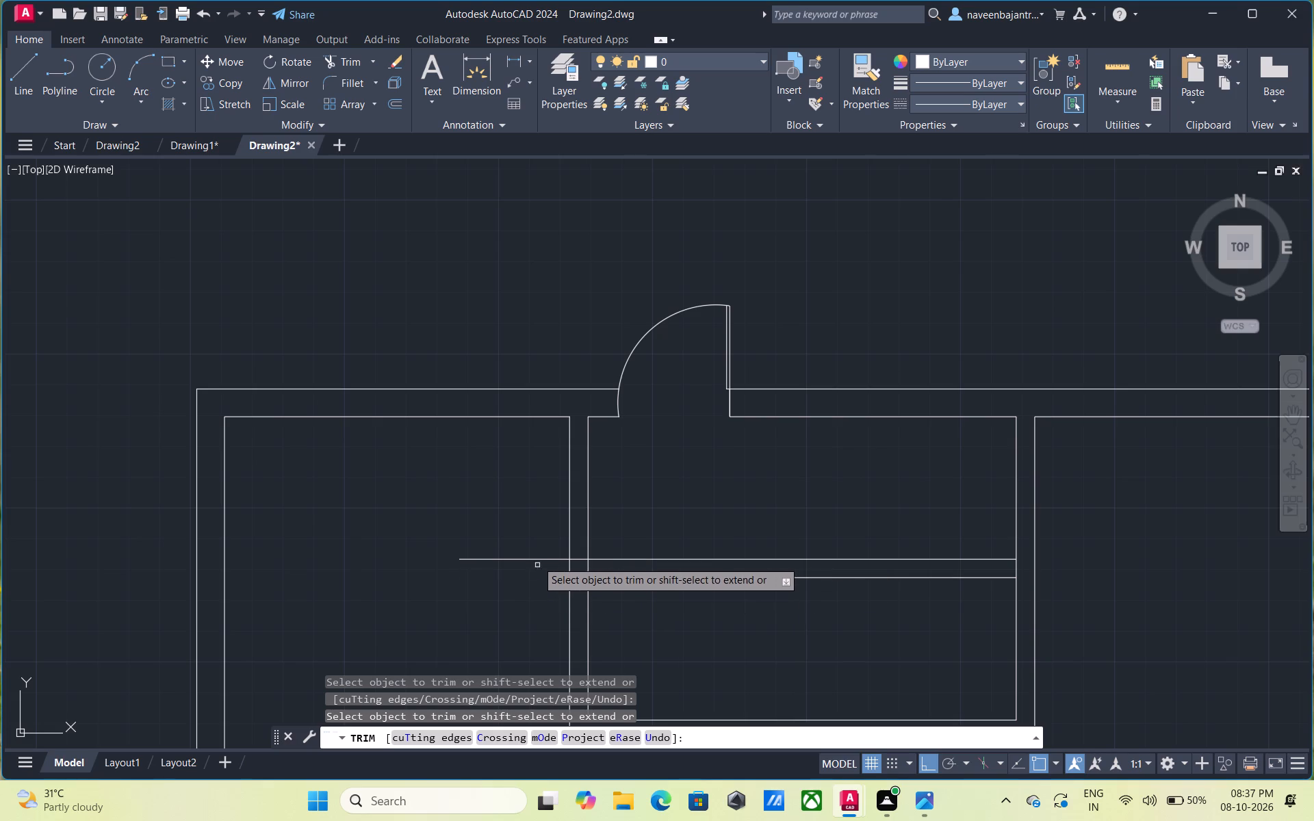
click(537, 558)
click(580, 560)
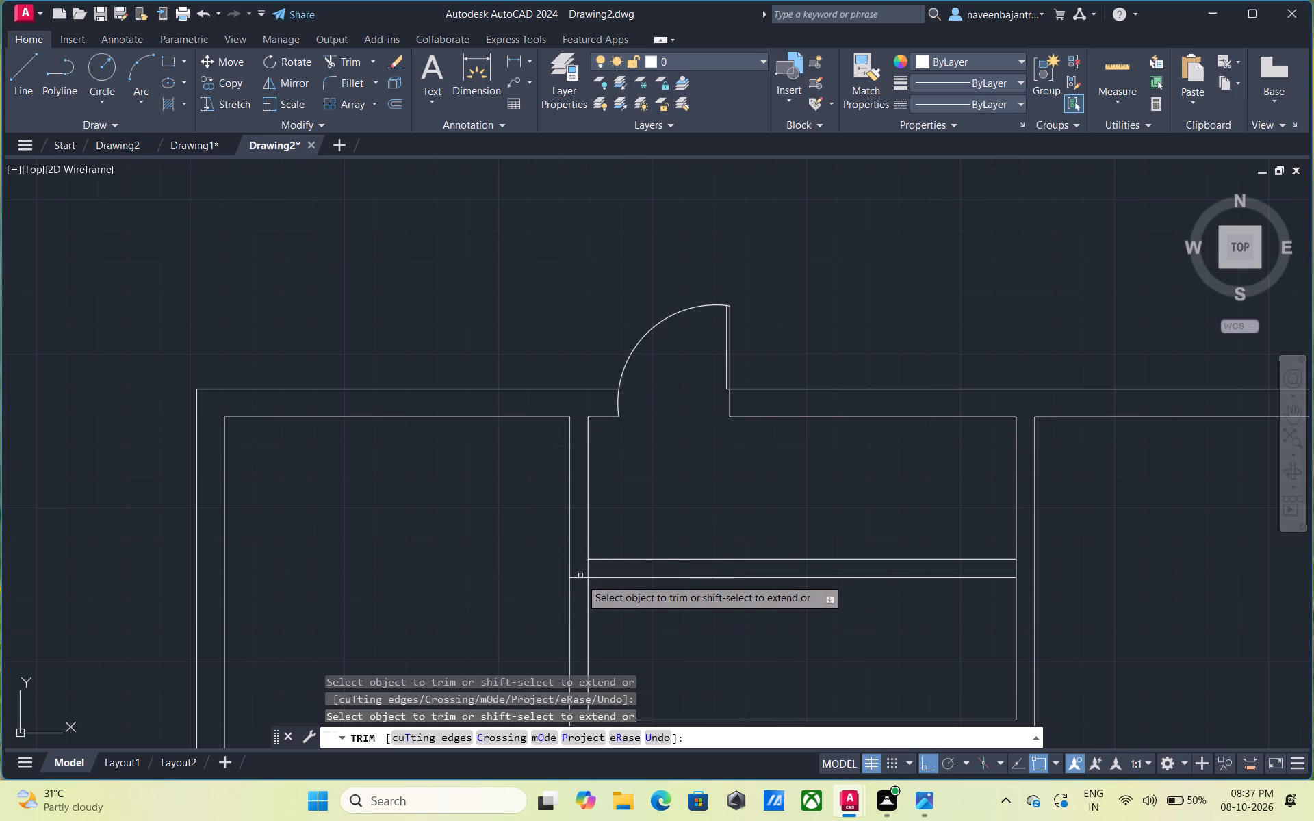
click(580, 579)
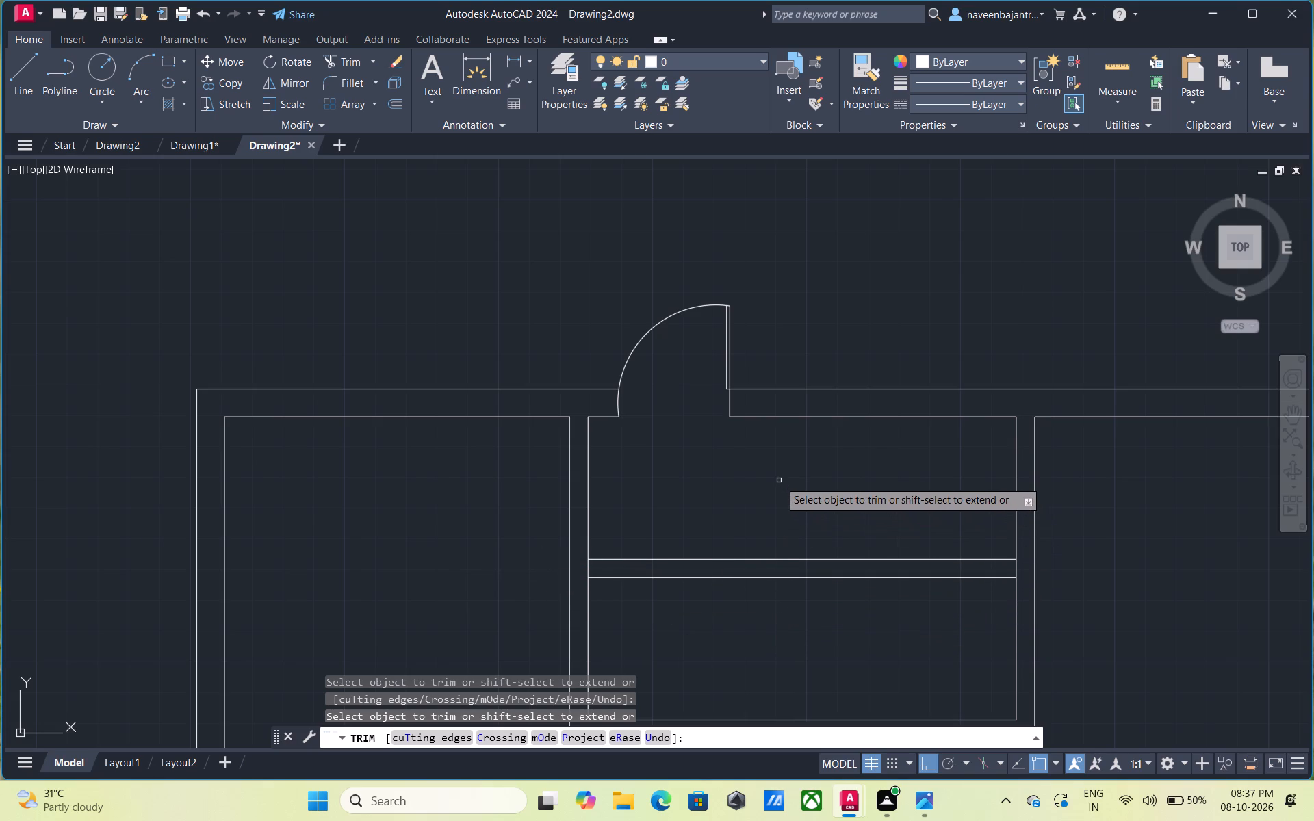
key(Escape)
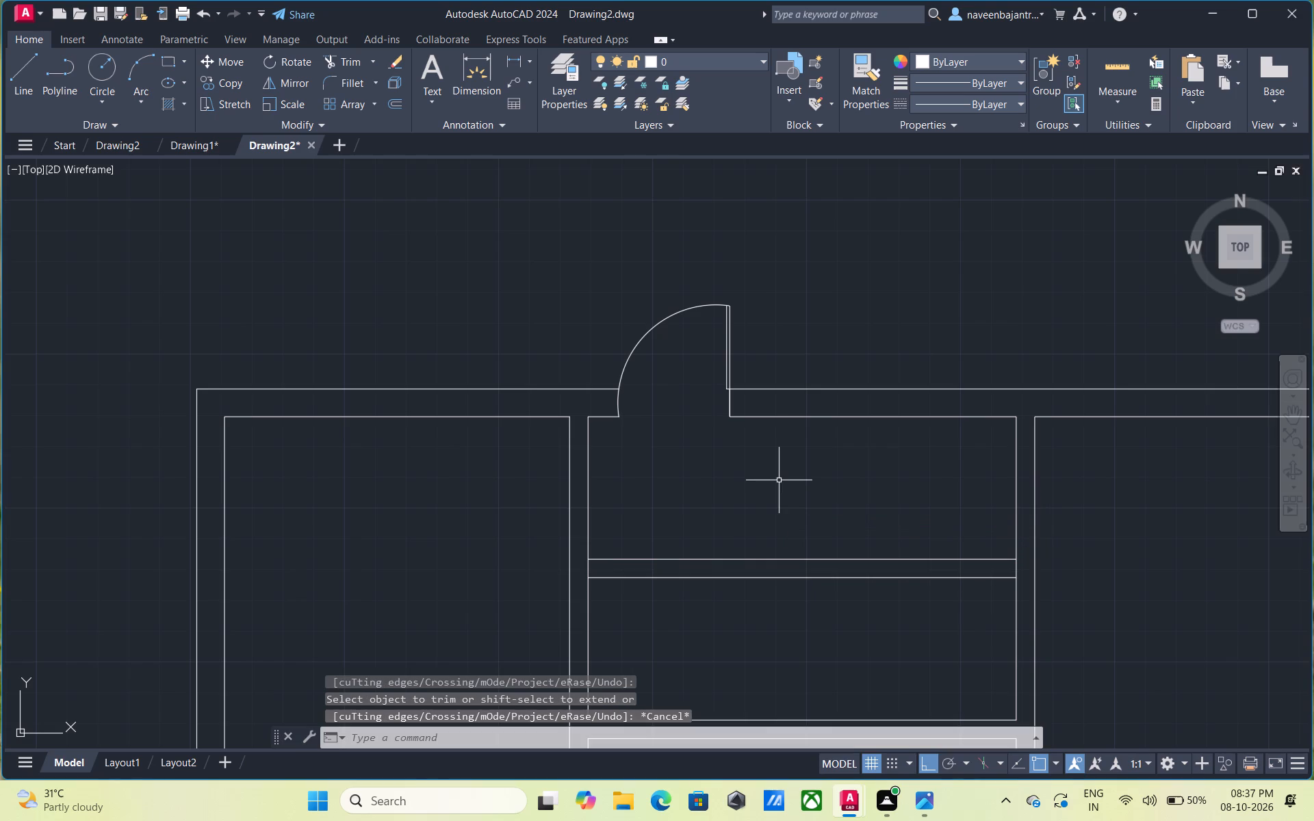
Draw a vertical line across the outer wall's thickness at the top door's right jamb.
middle_drag(770, 419, 770, 425)
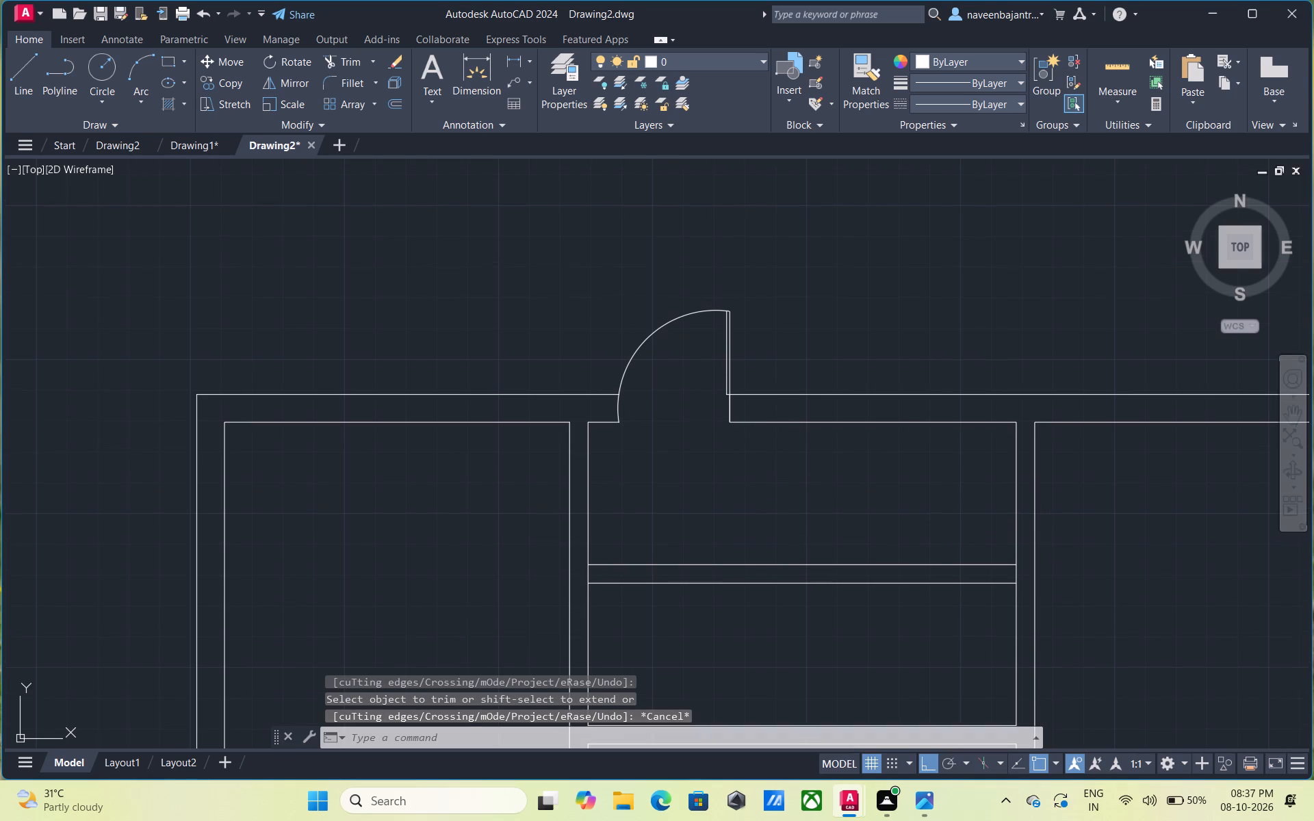
middle_drag(770, 425, 771, 445)
scroll(771, 446, up, 2)
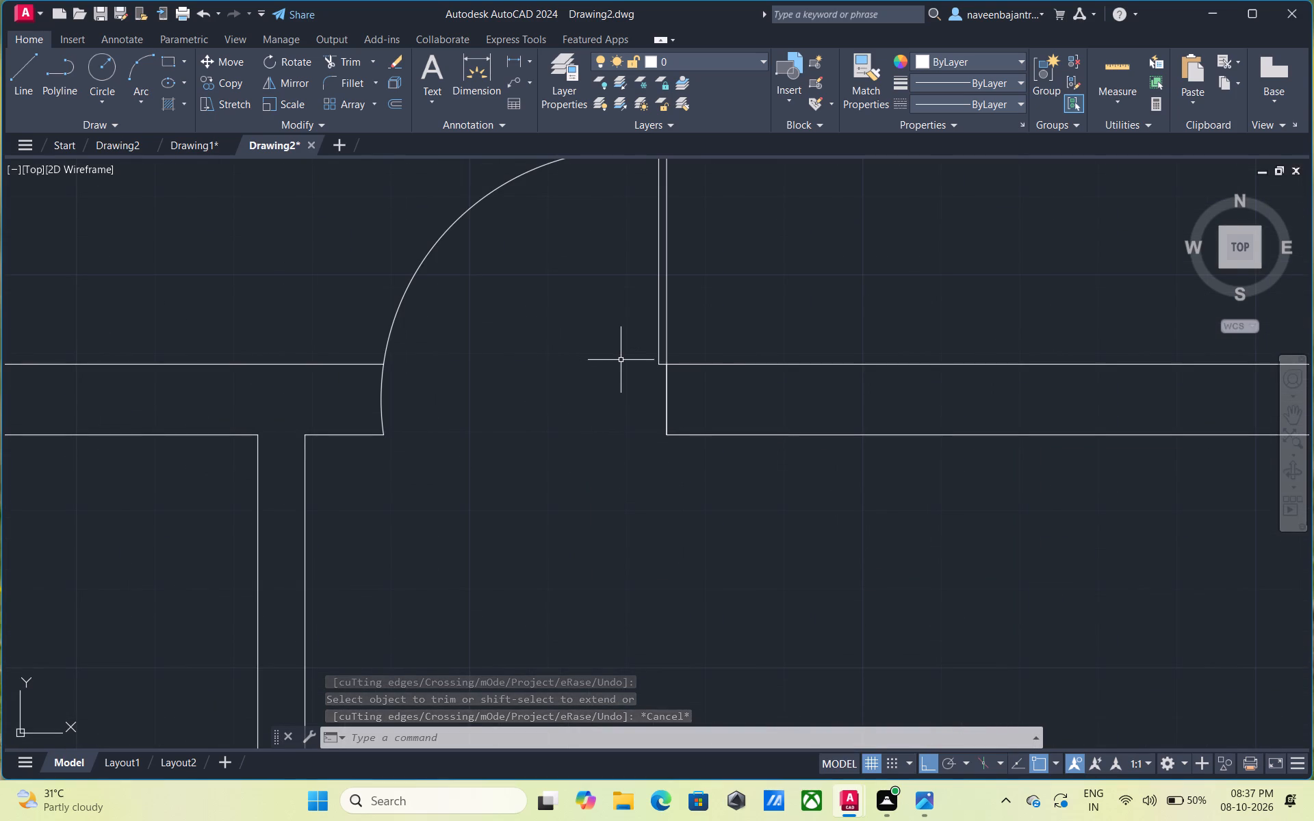
text(l)
key(space)
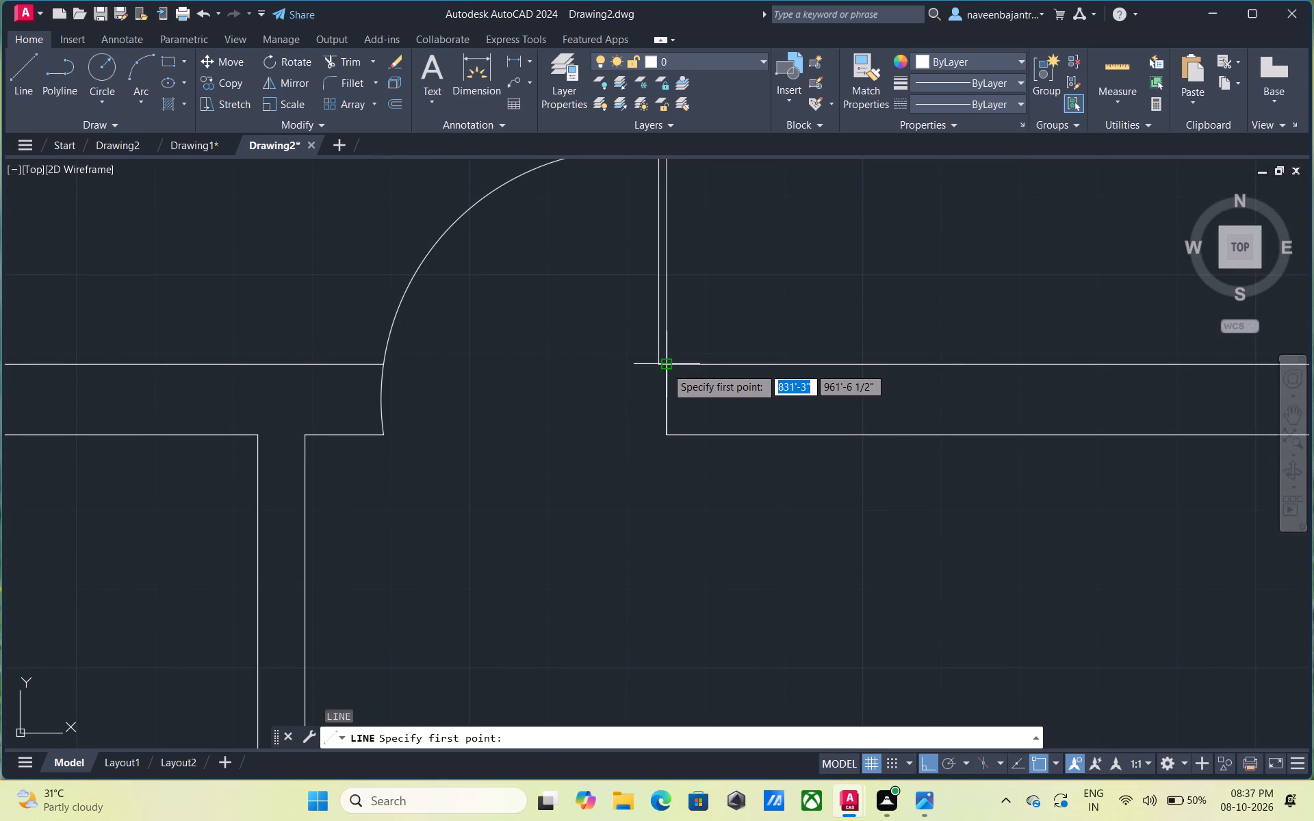
click(666, 367)
click(665, 430)
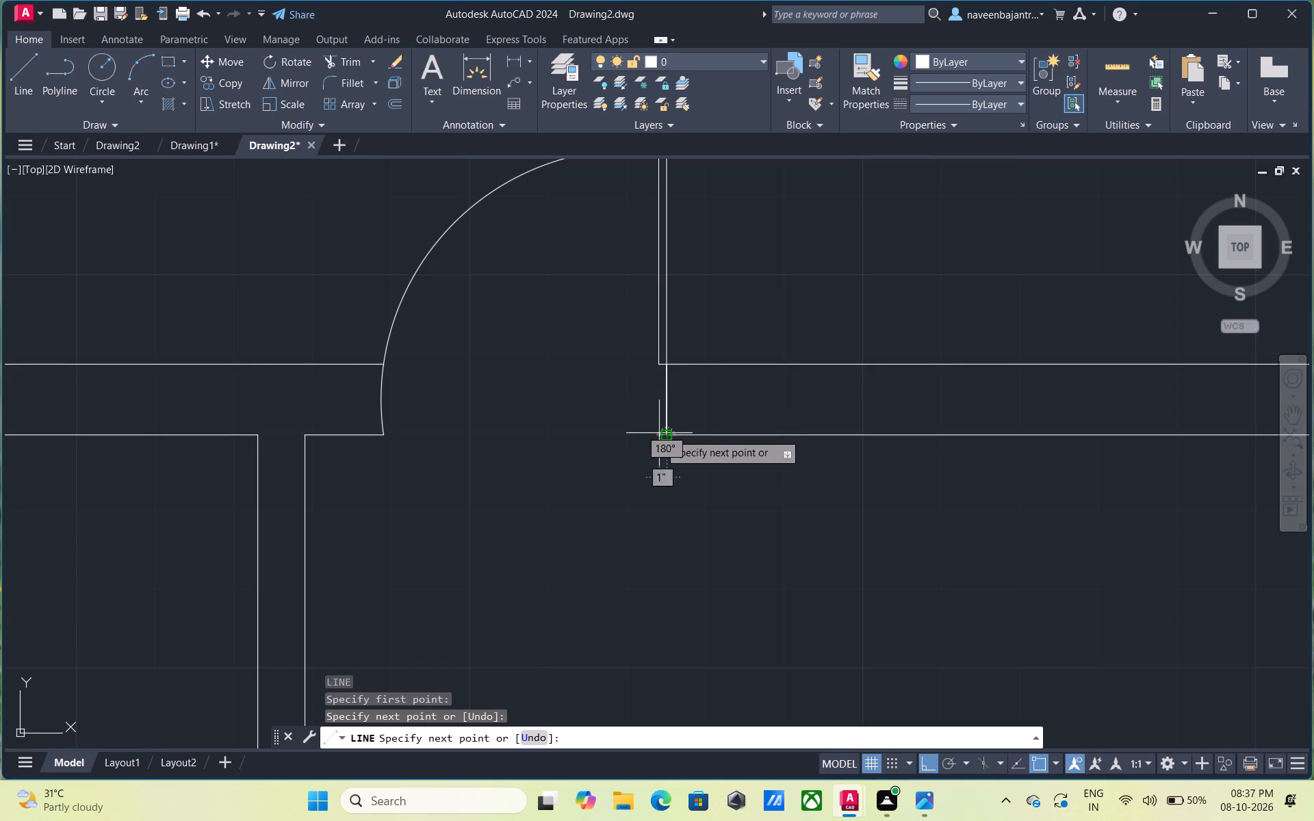
key(Escape)
Offset the top door's right jamb line 1" to the right, into the wall.
key(o)
key(space)
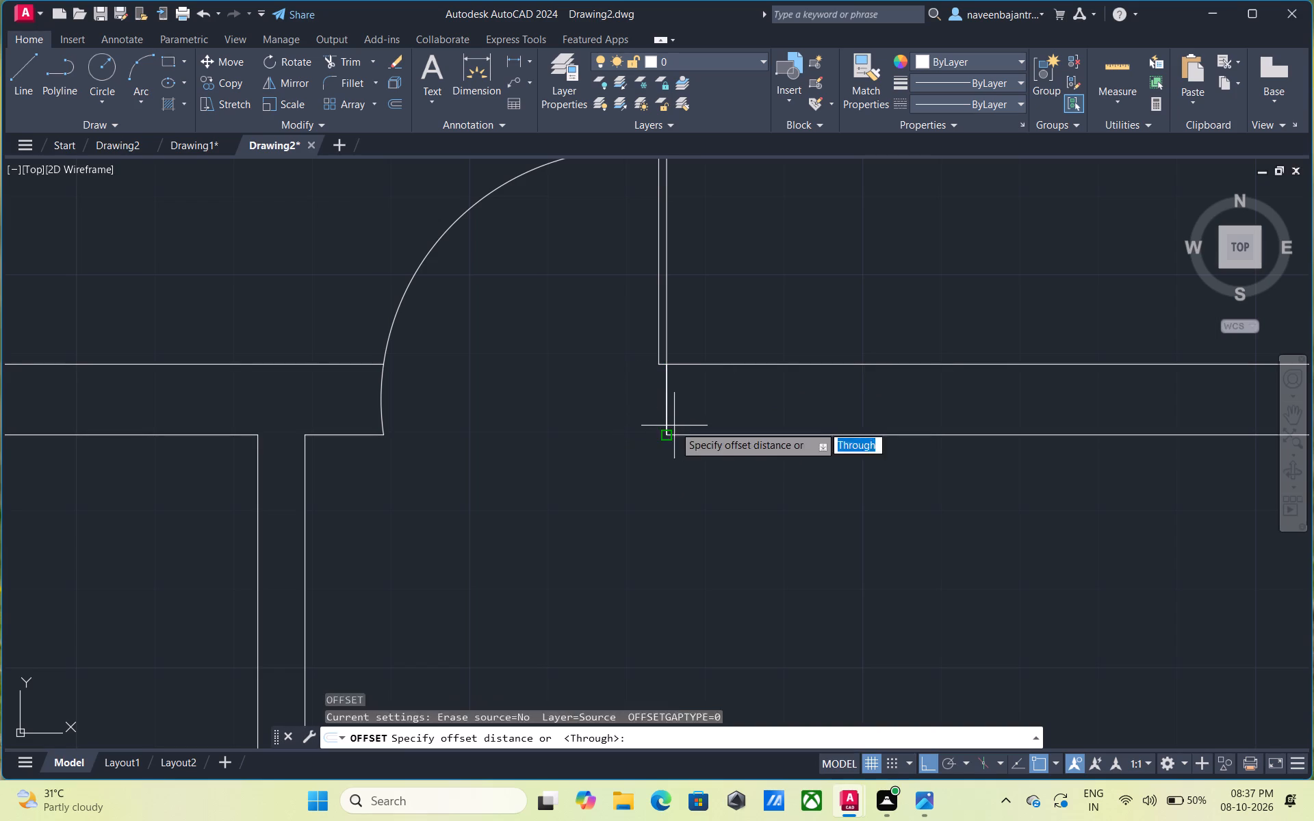
key(space)
click(667, 404)
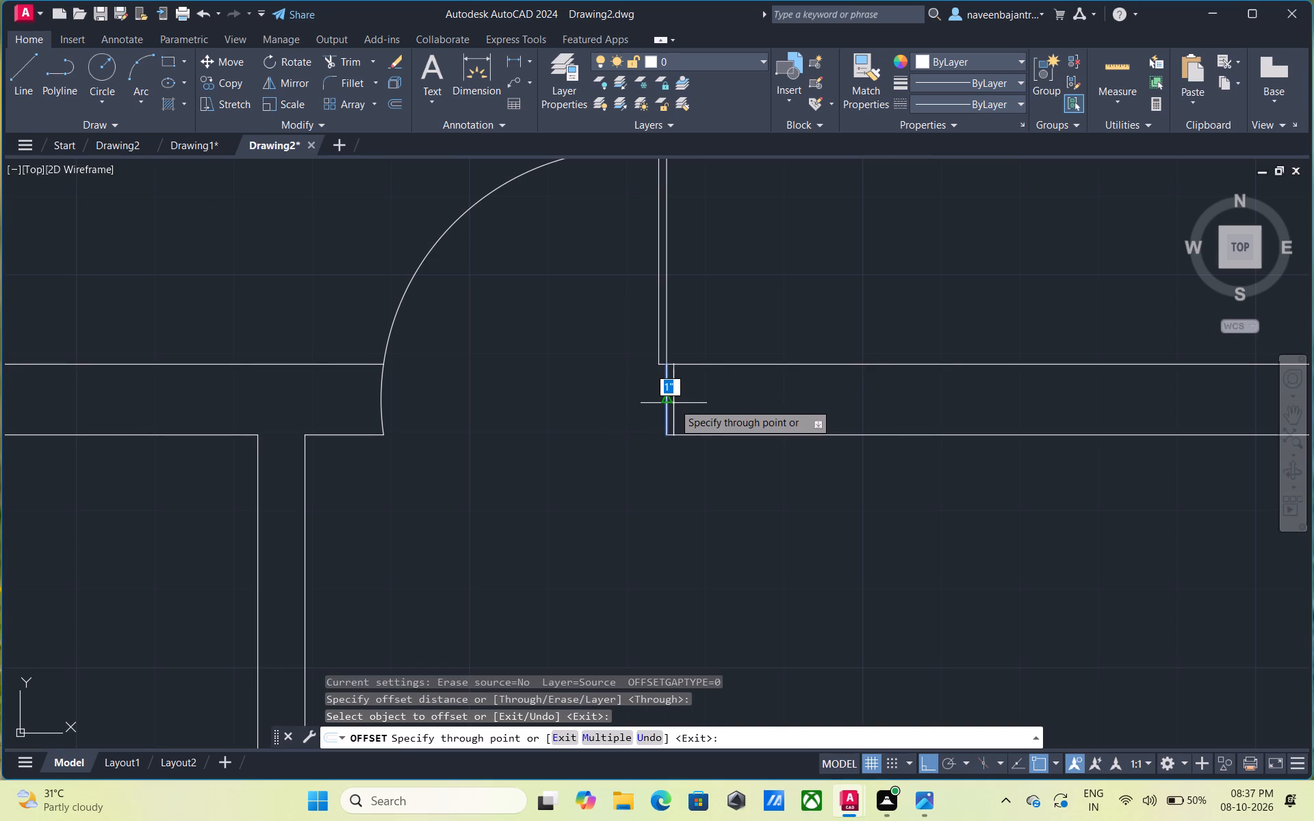
text(1")
key(Return)
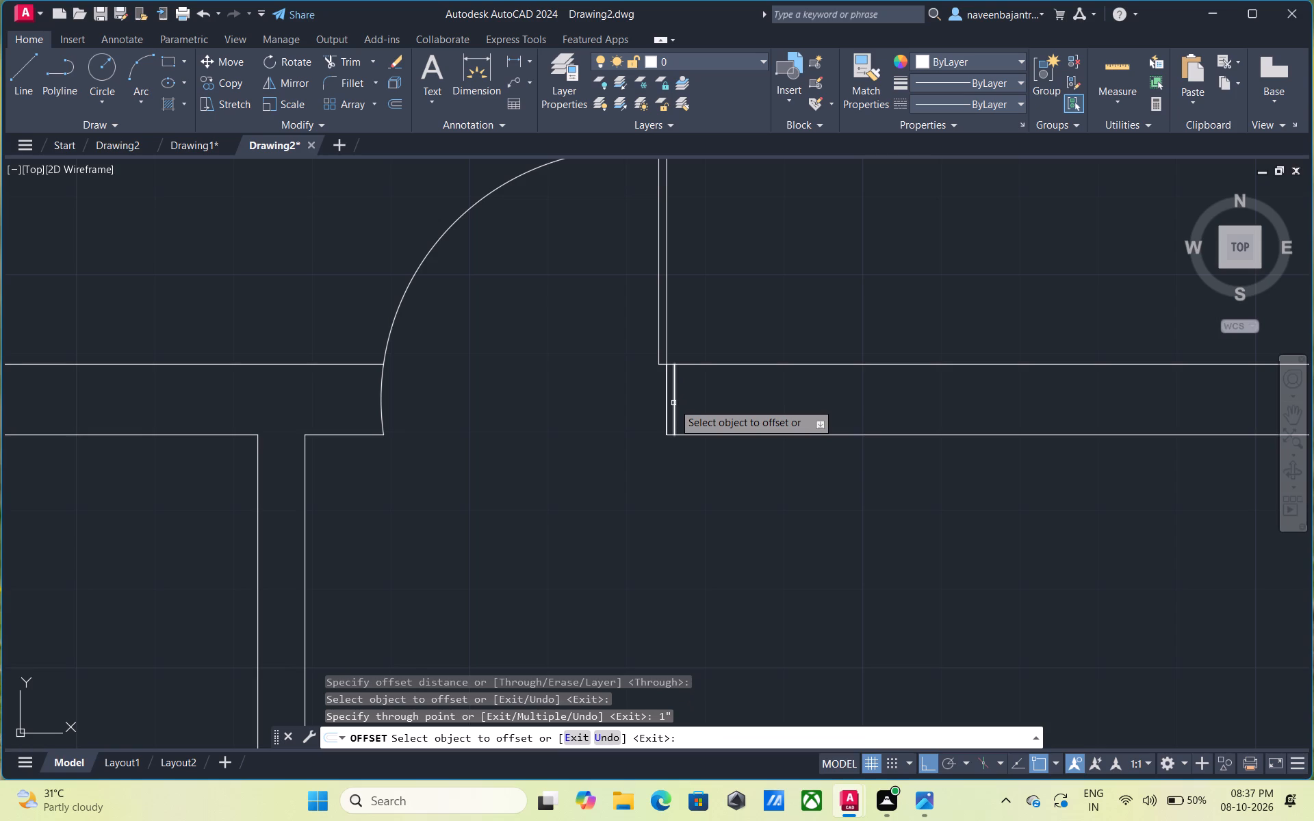
scroll(687, 479, down, 2)
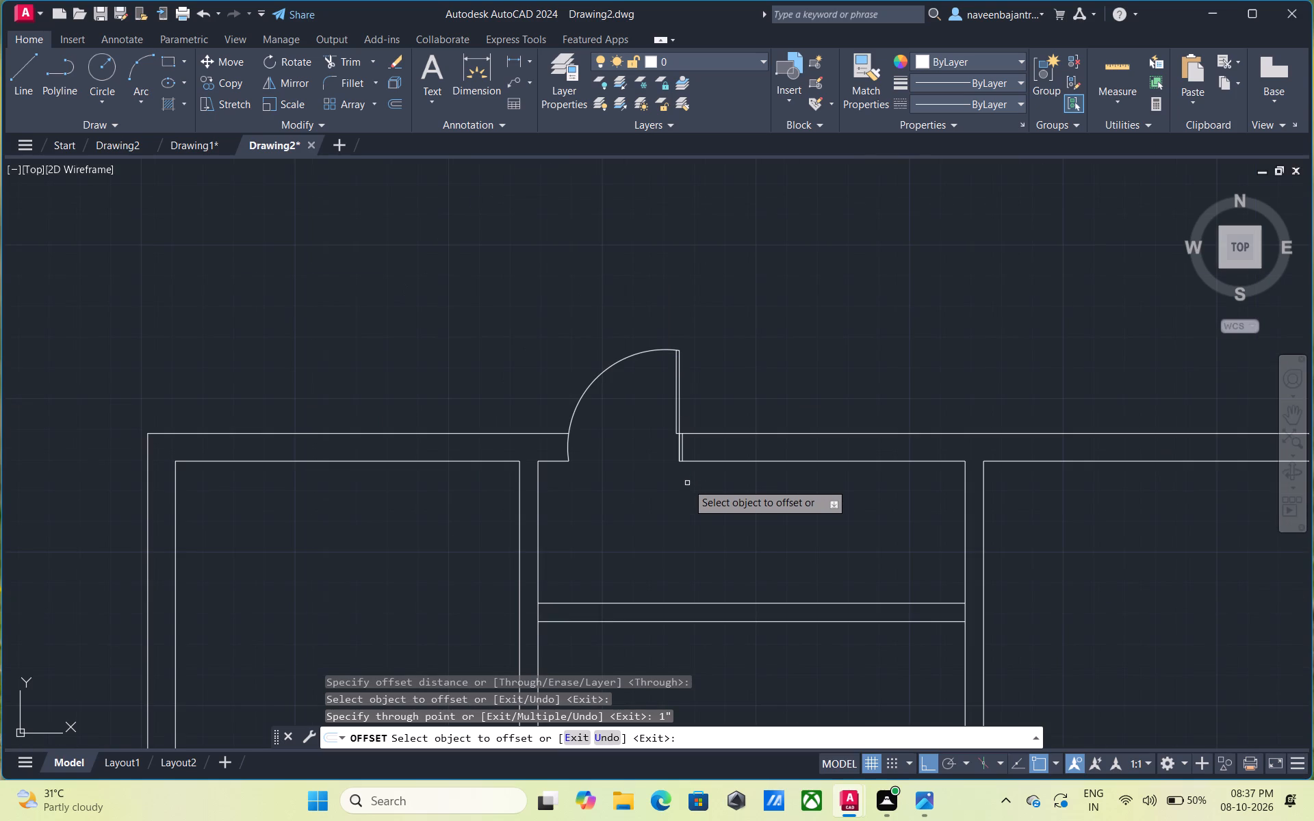
key(Escape)
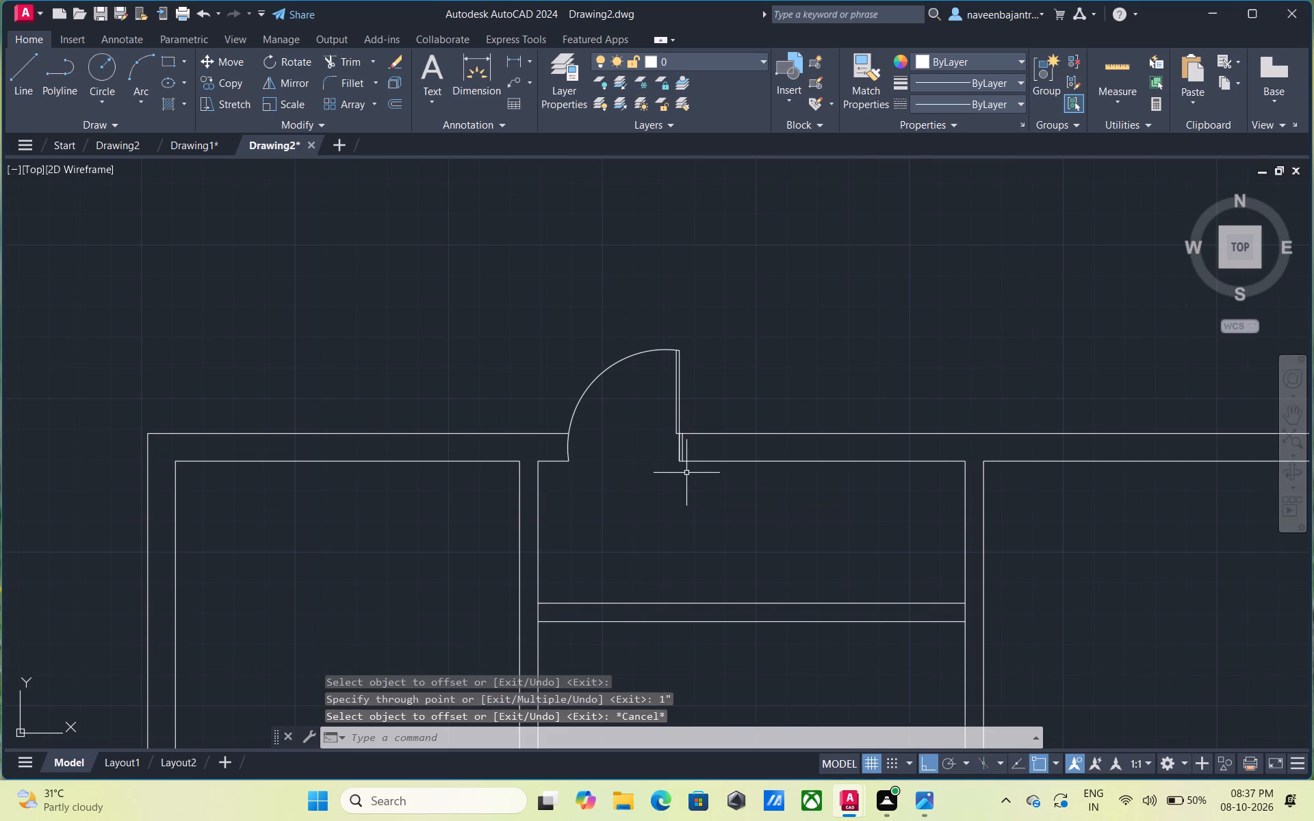
Draw a vertical line from the offset jamb line's lower end down past both horizontal partition lines.
text(l)
key(space)
scroll(686, 473, up, 2)
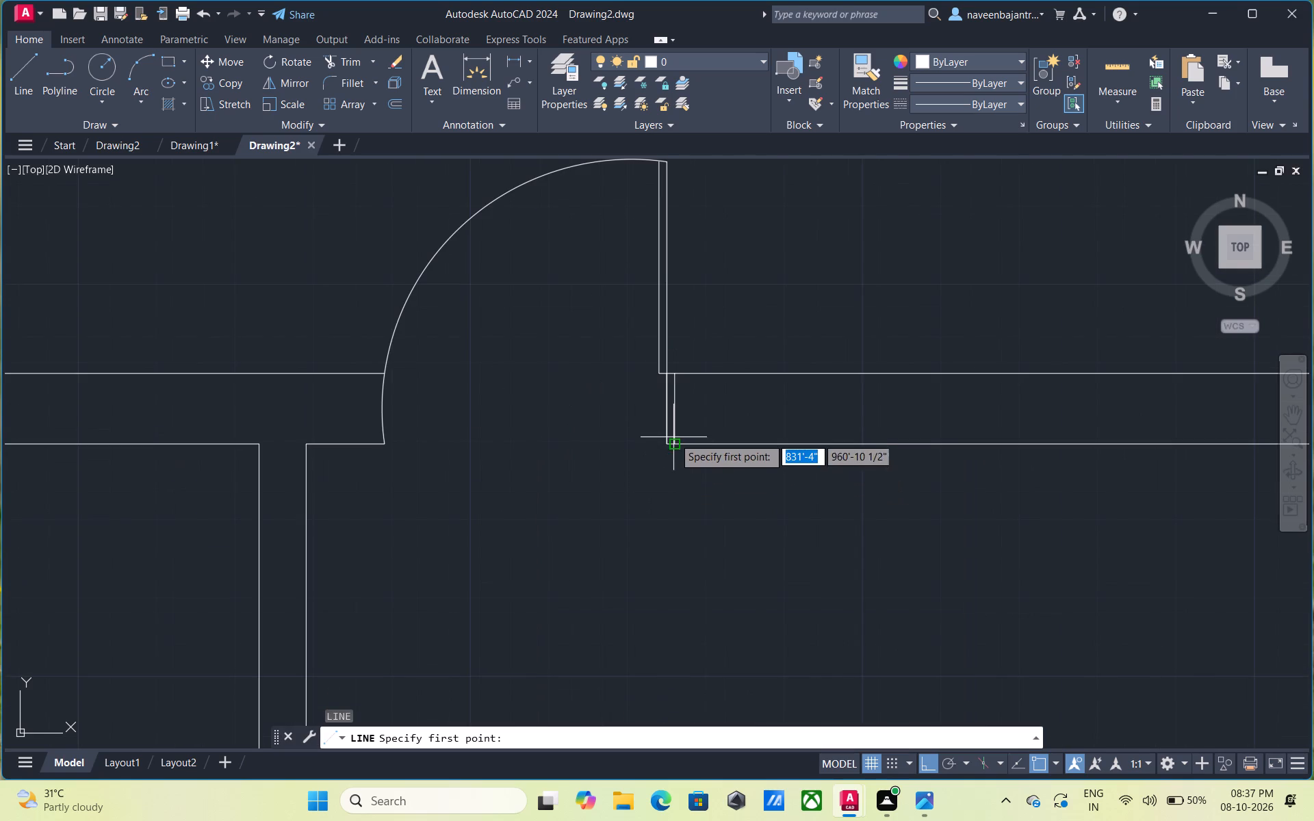
click(678, 447)
scroll(681, 513, down, 2)
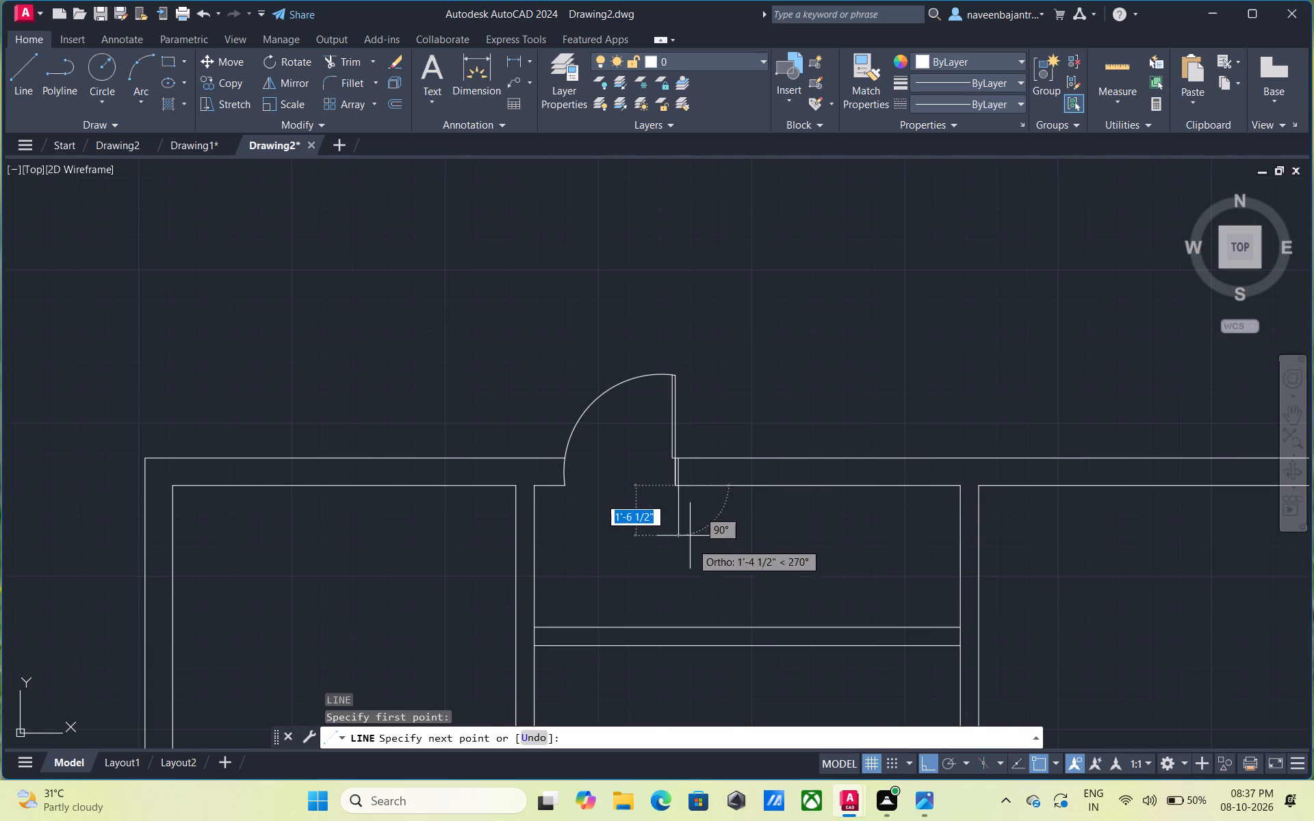
click(688, 666)
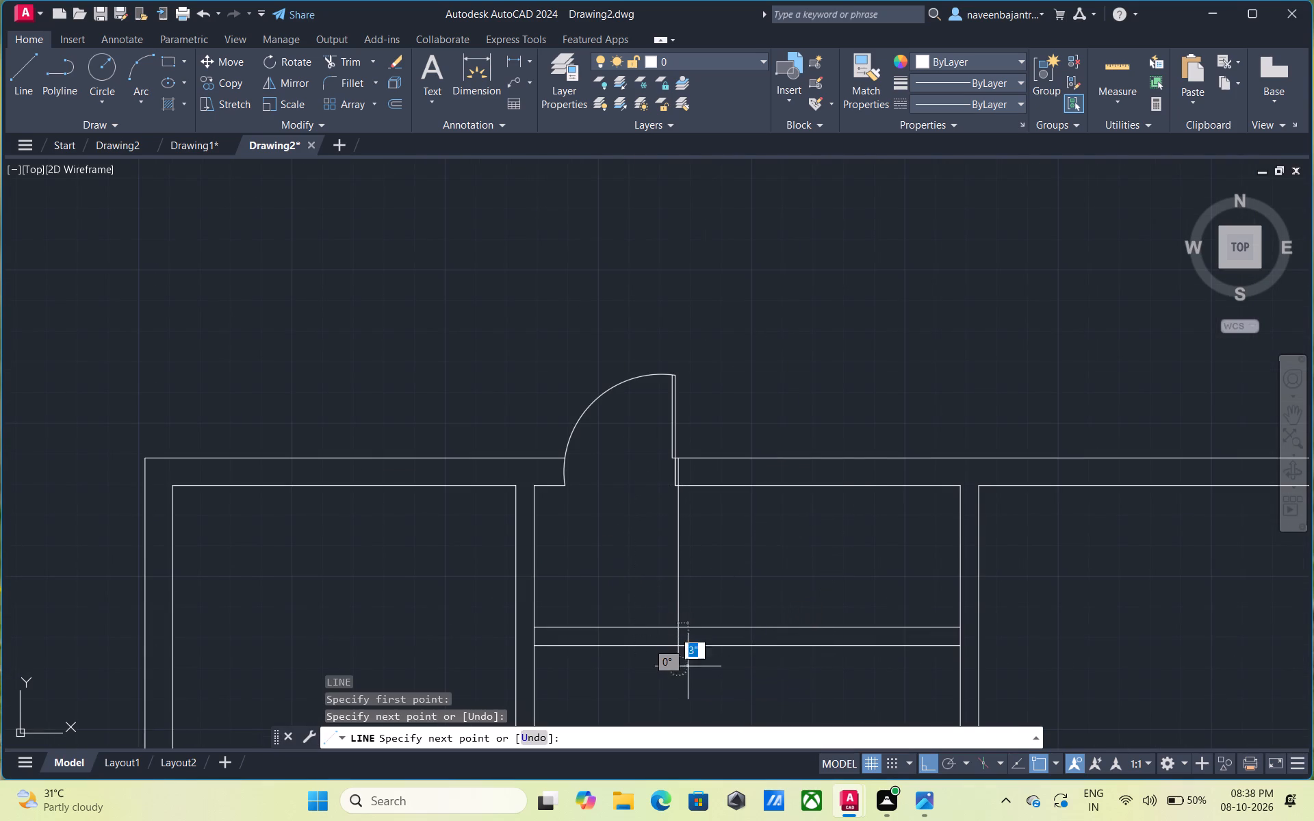
key(Escape)
Trim the two horizontal partition lines left of the new vertical line, and the vertical line's overhang below them.
text(tr)
key(space)
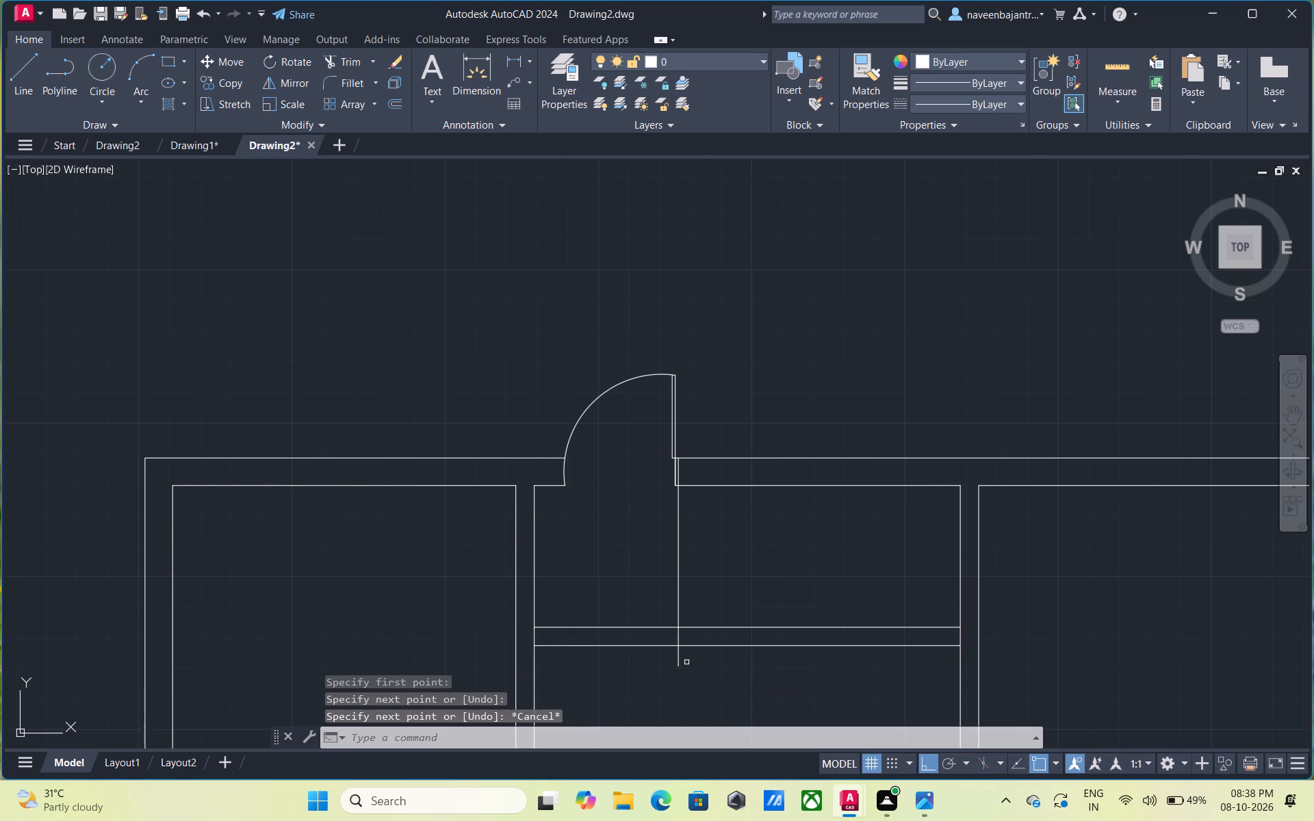
click(582, 628)
click(591, 647)
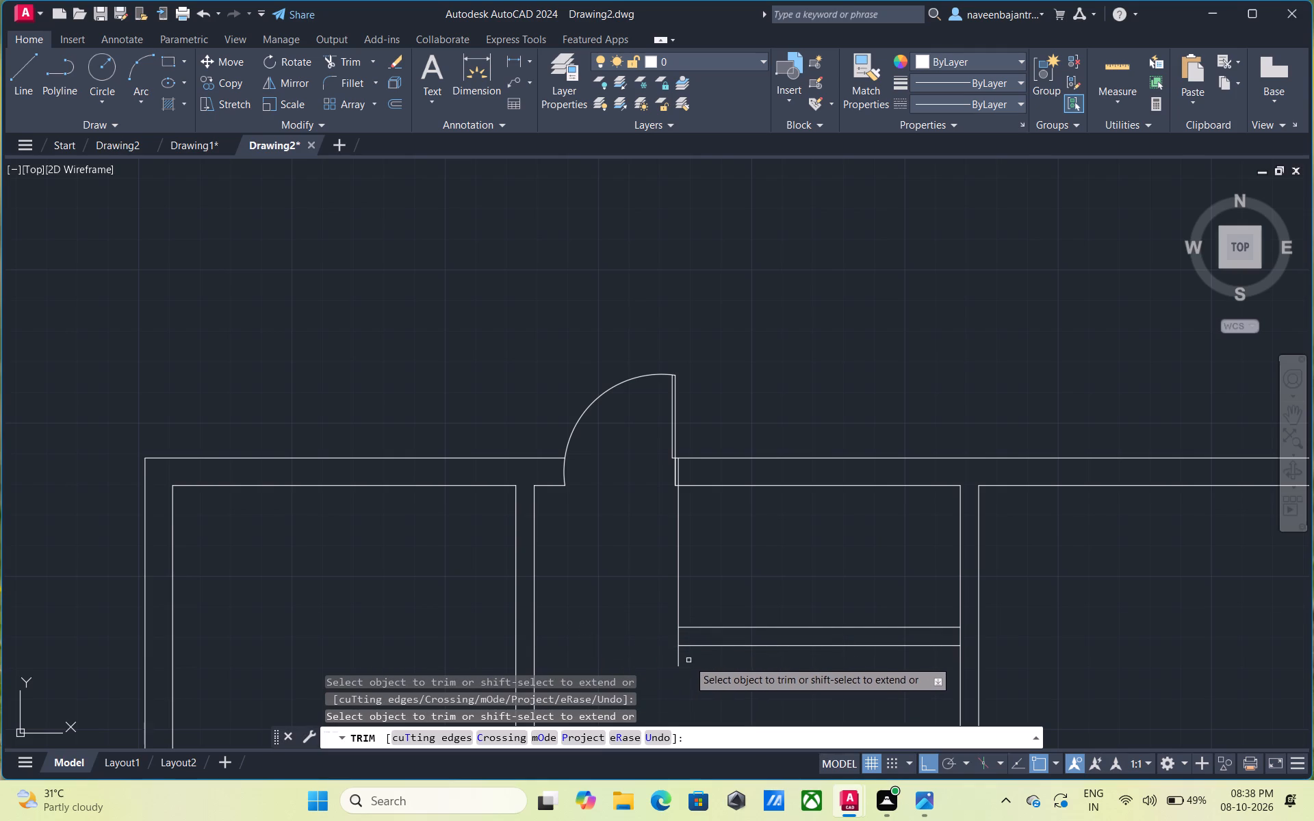
click(680, 660)
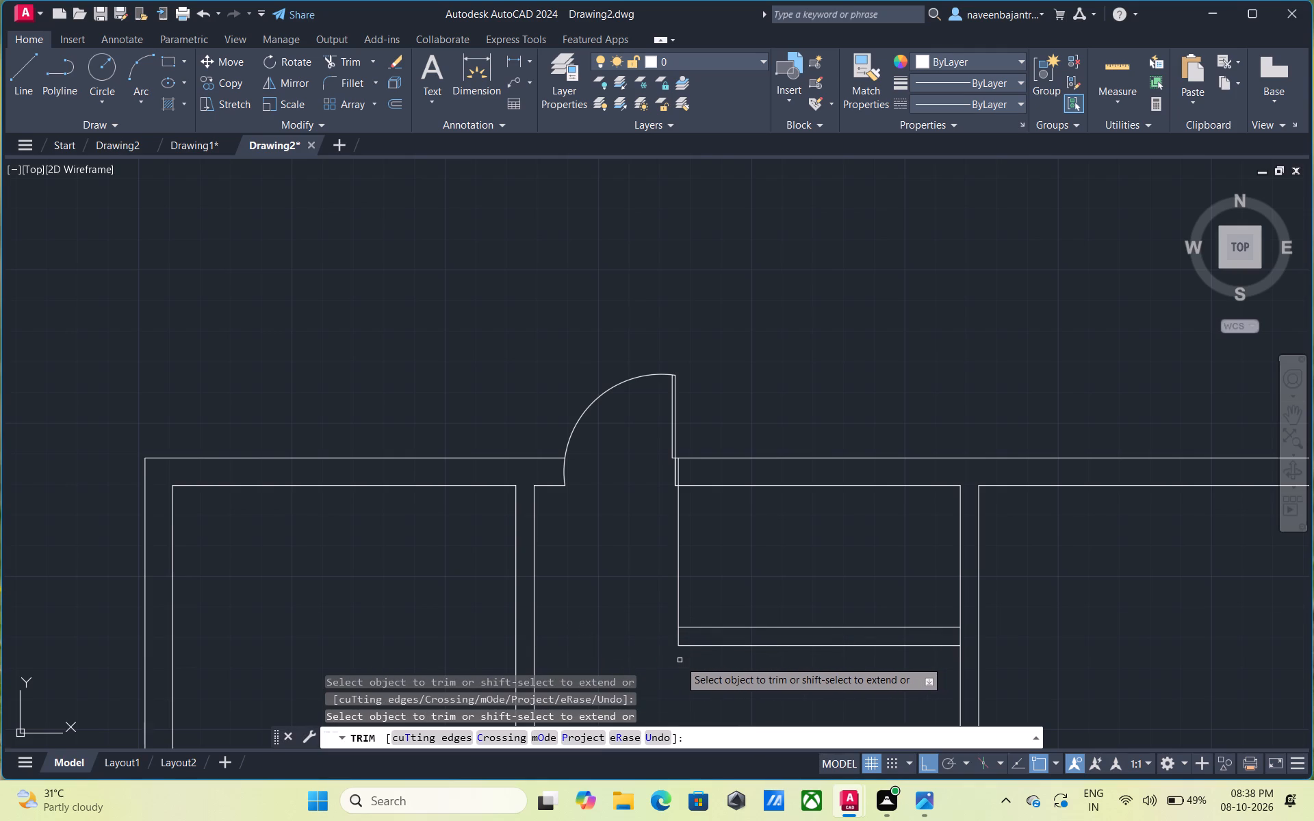
key(Escape)
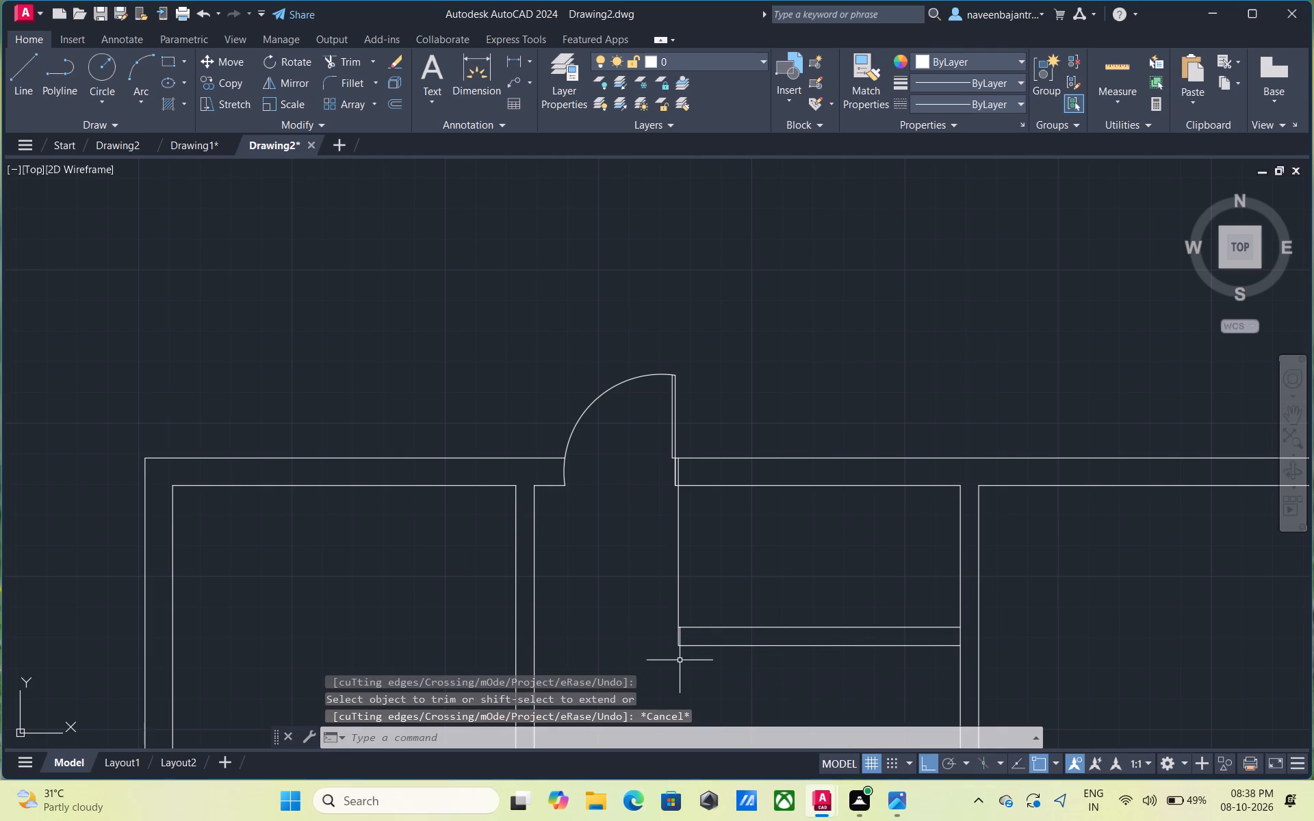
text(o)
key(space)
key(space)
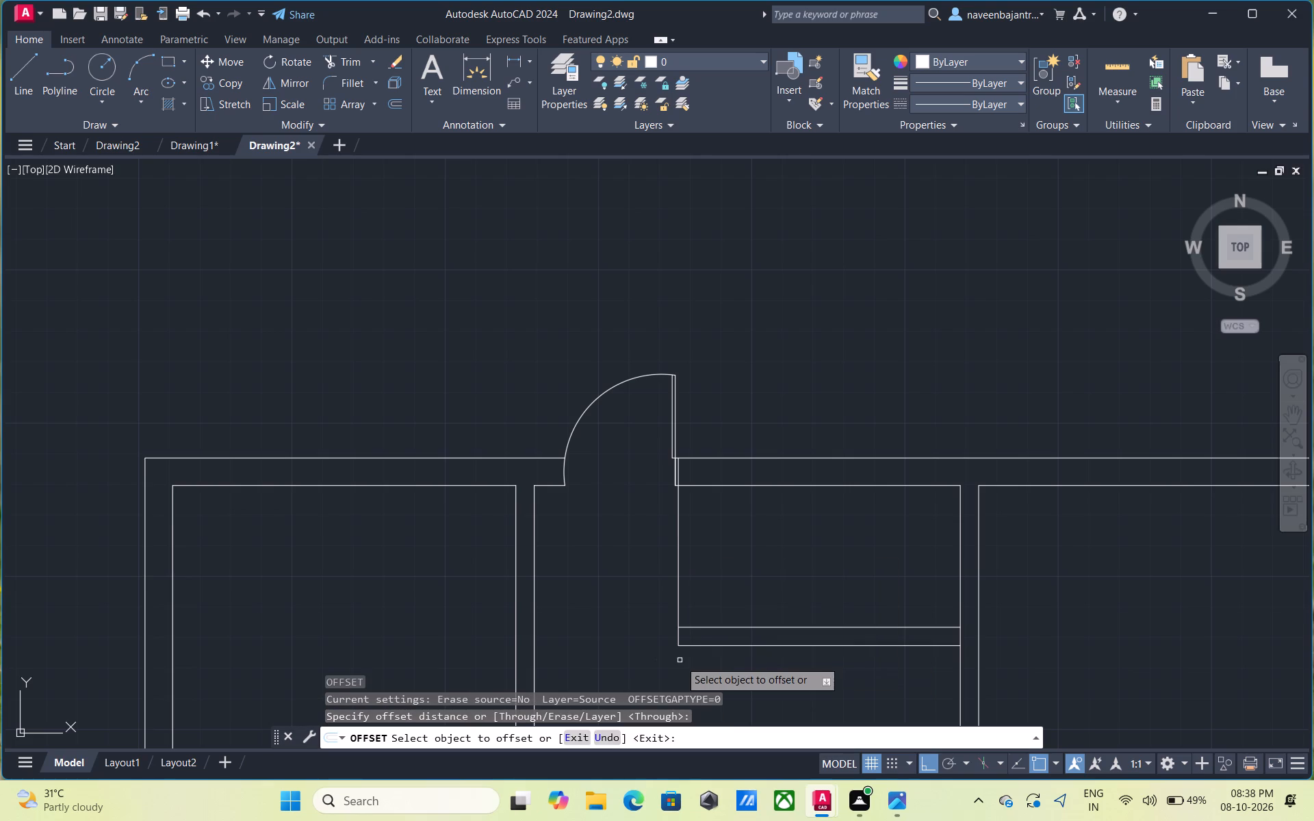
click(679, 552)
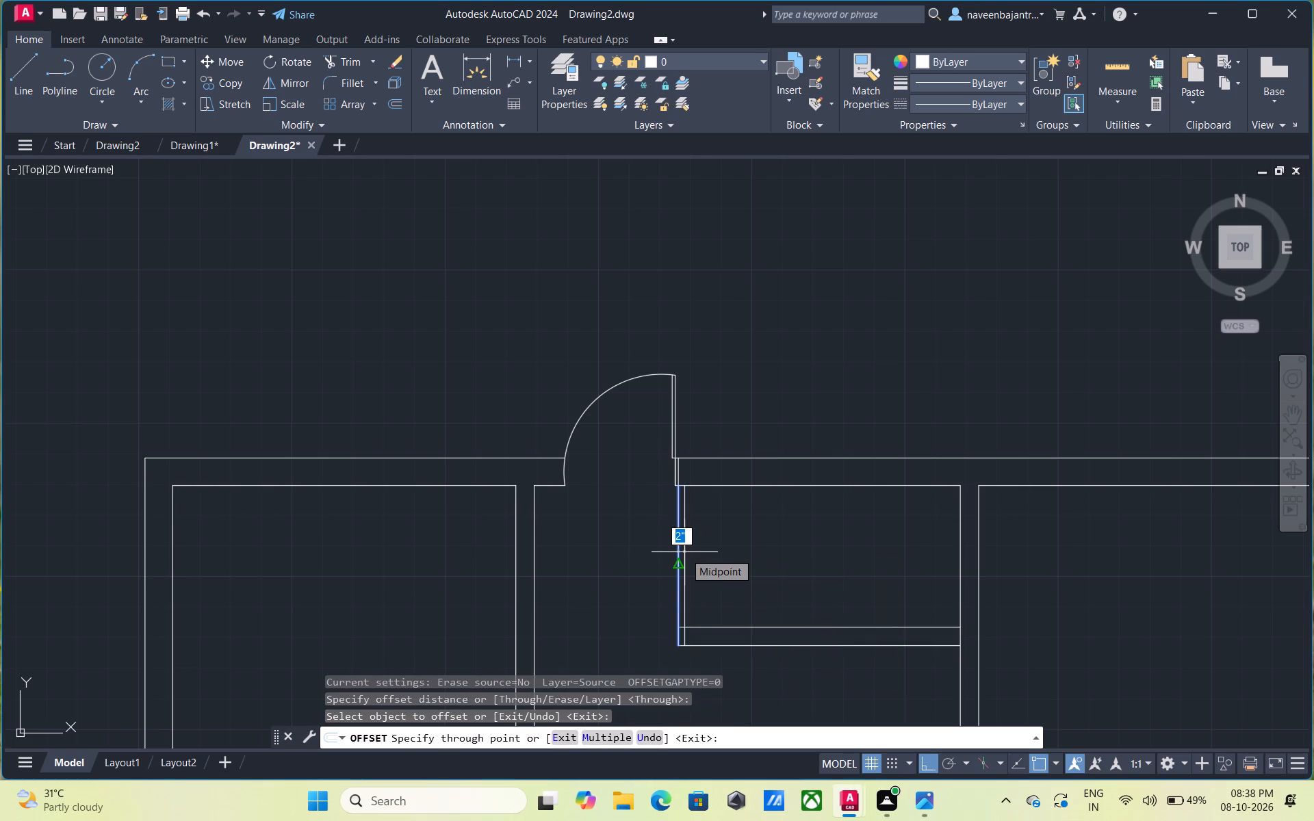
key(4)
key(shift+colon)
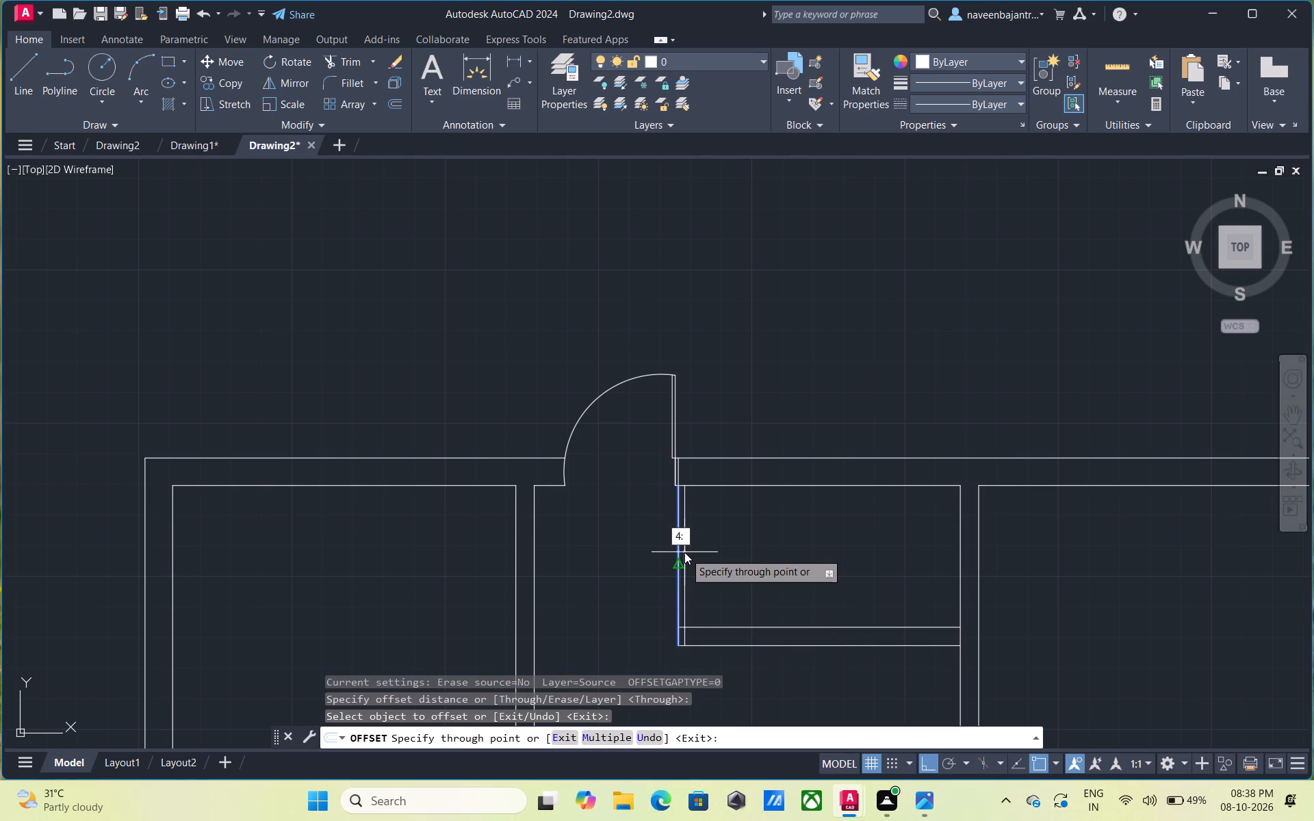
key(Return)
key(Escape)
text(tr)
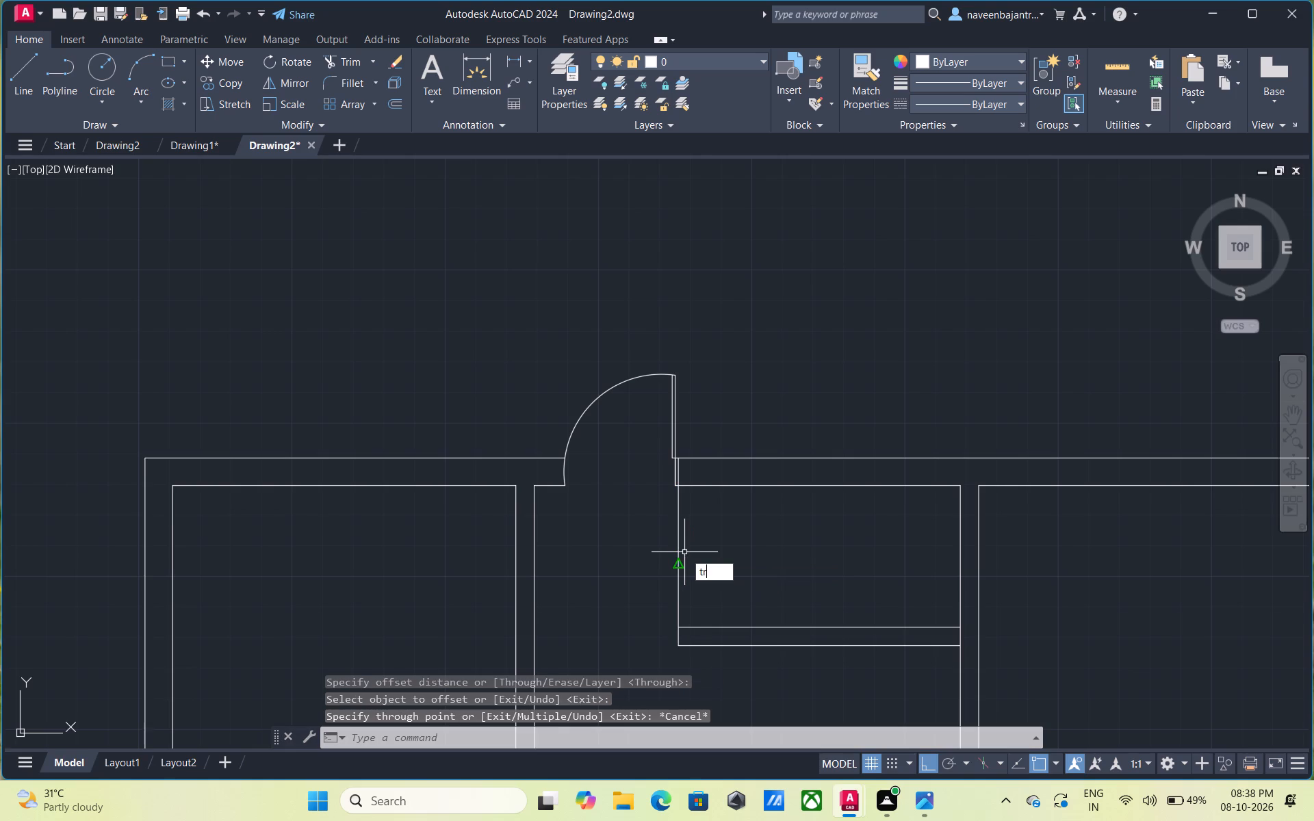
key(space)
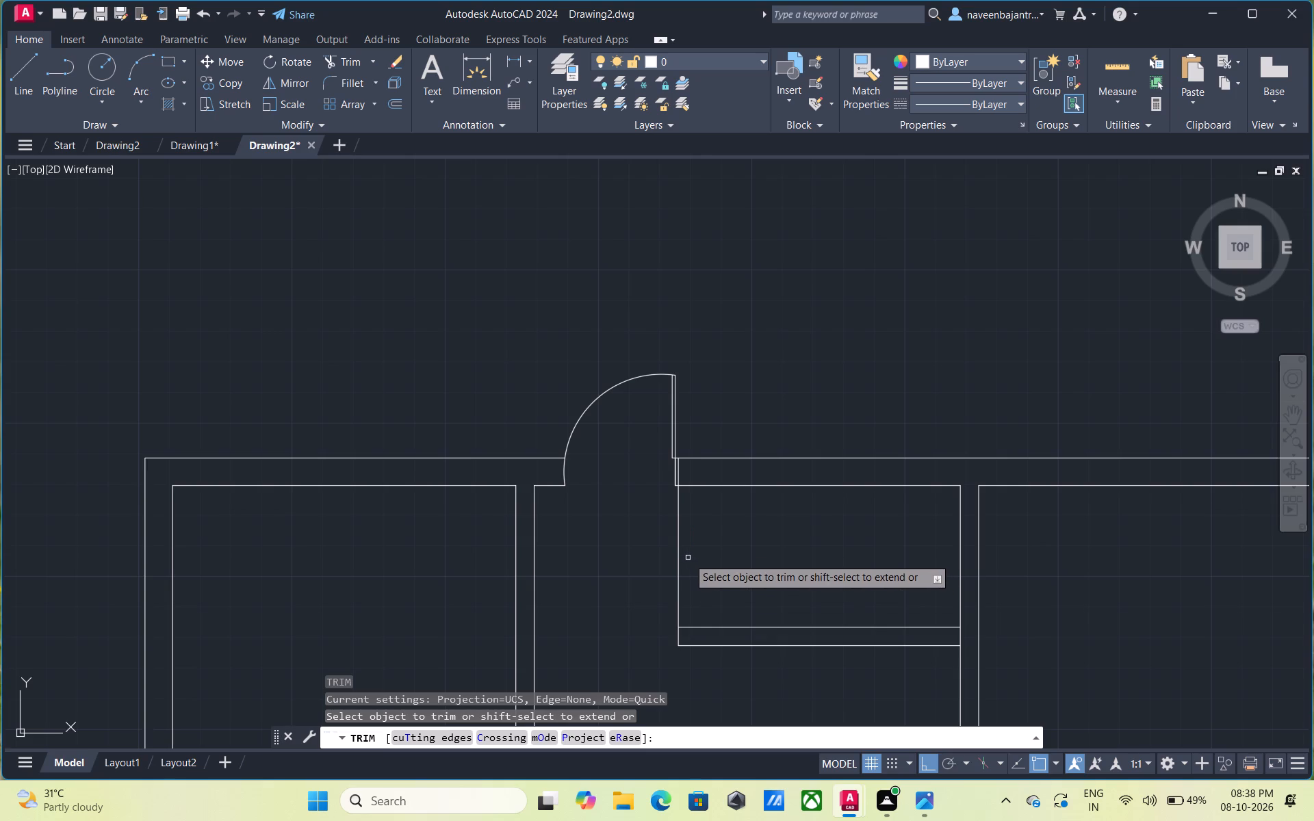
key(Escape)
Offset the vertical partition line below the top door's right jamb 4" to the right, into the small room.
text(o)
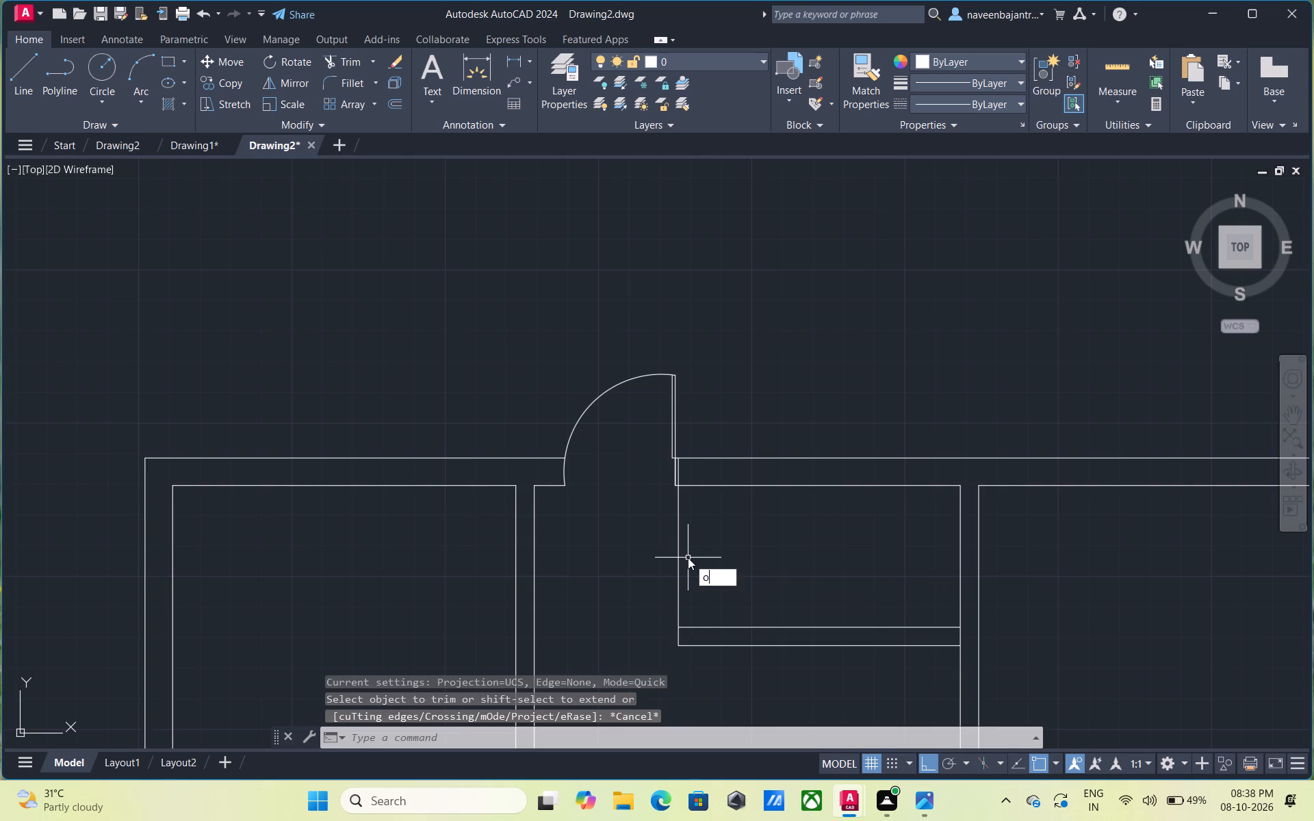
key(space)
key(space)
click(680, 553)
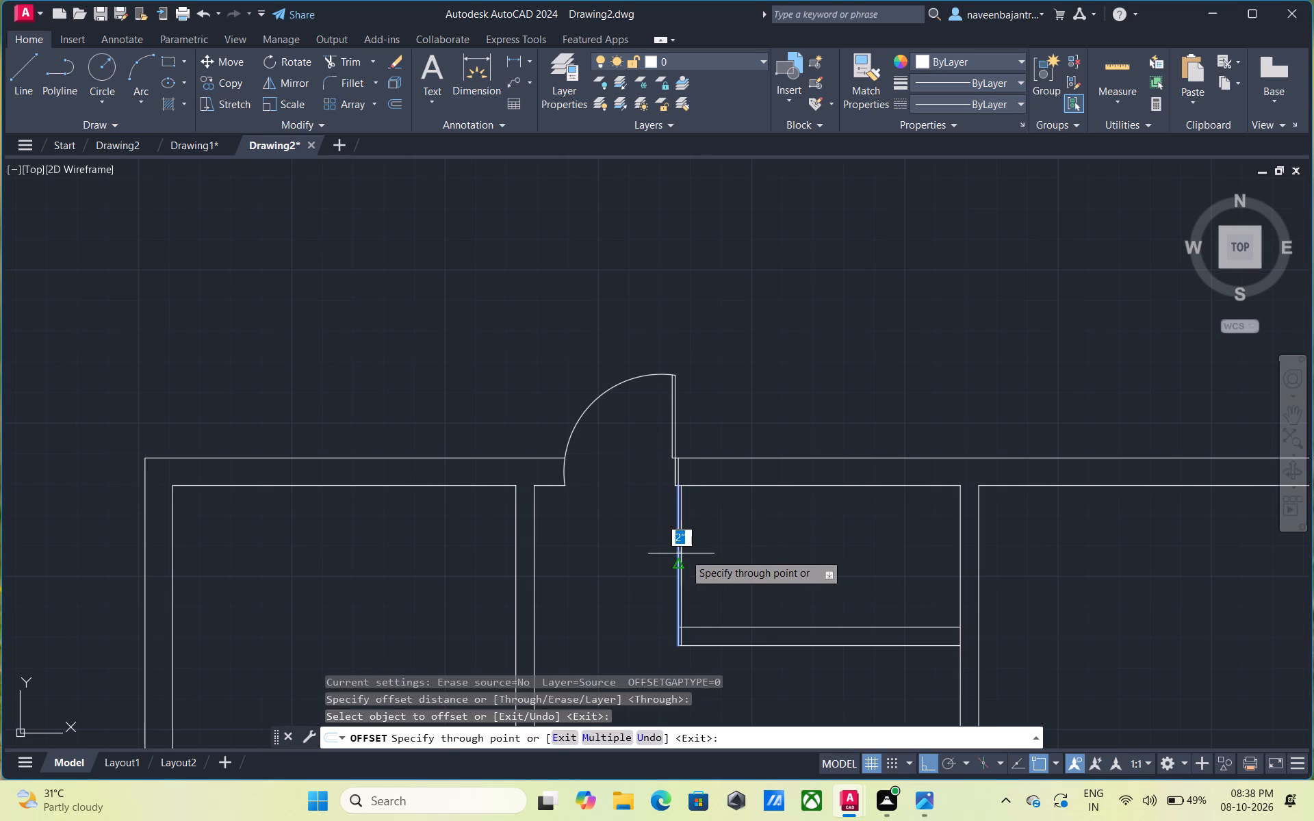
key(4)
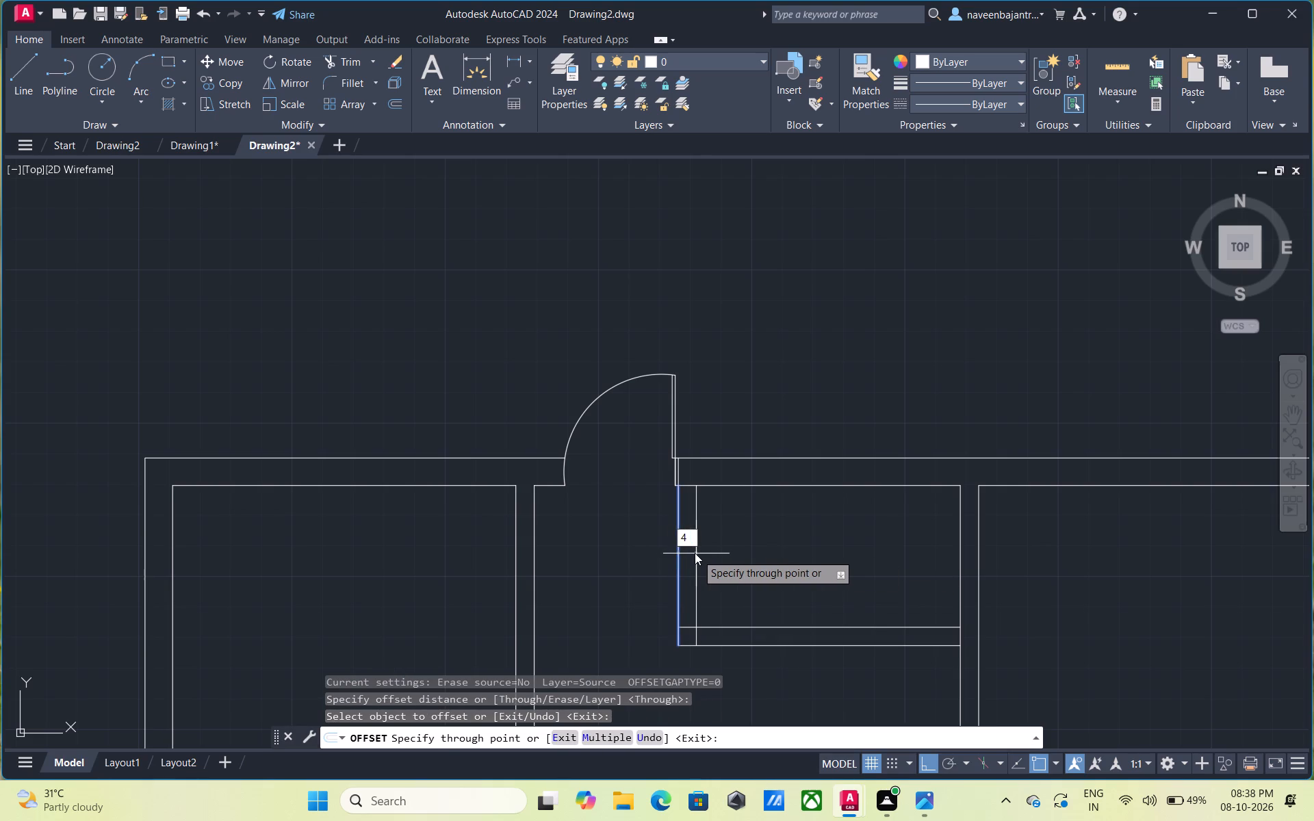
key(shift+quotedbl)
key(Return)
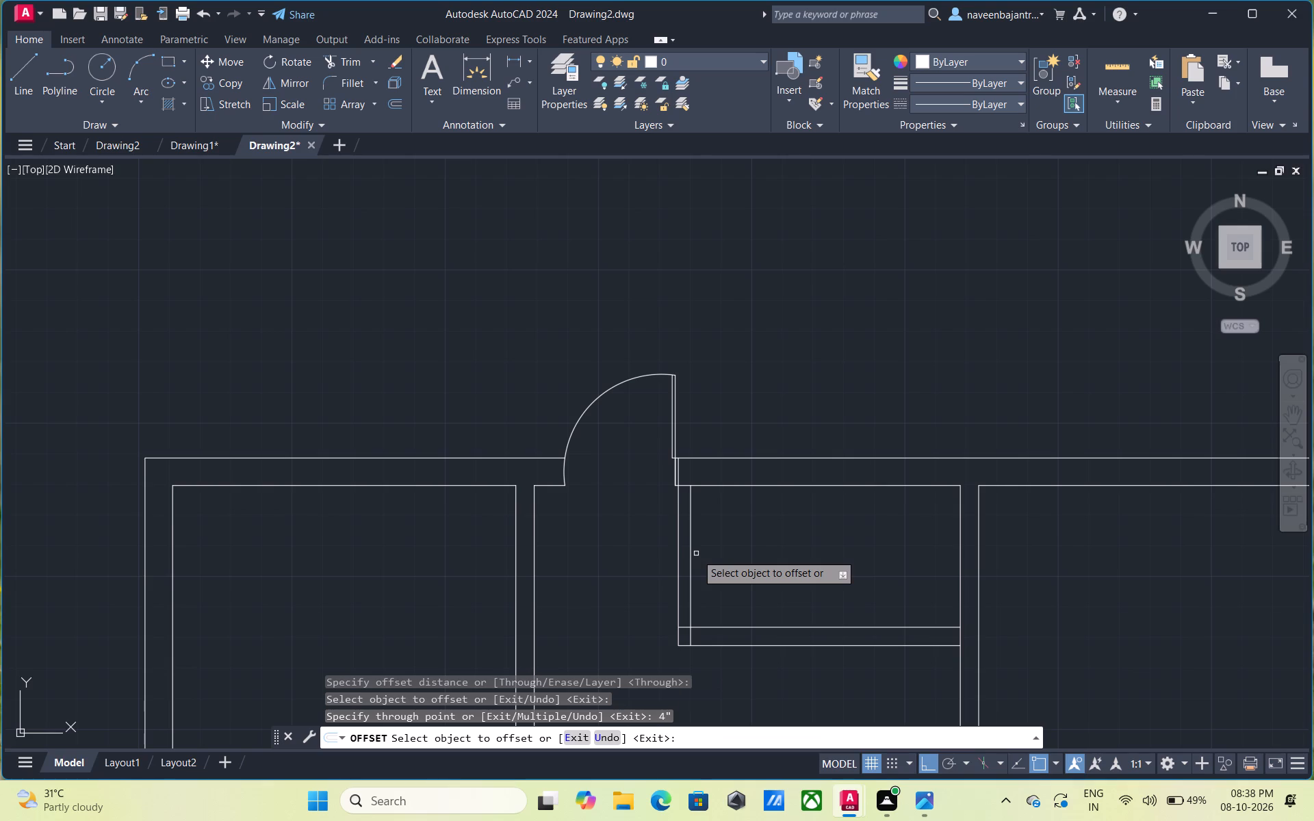
key(Escape)
Trim the overlapping lines at the new partition's lower corner and the outer wall's inner line across the partition's top end.
text(tr)
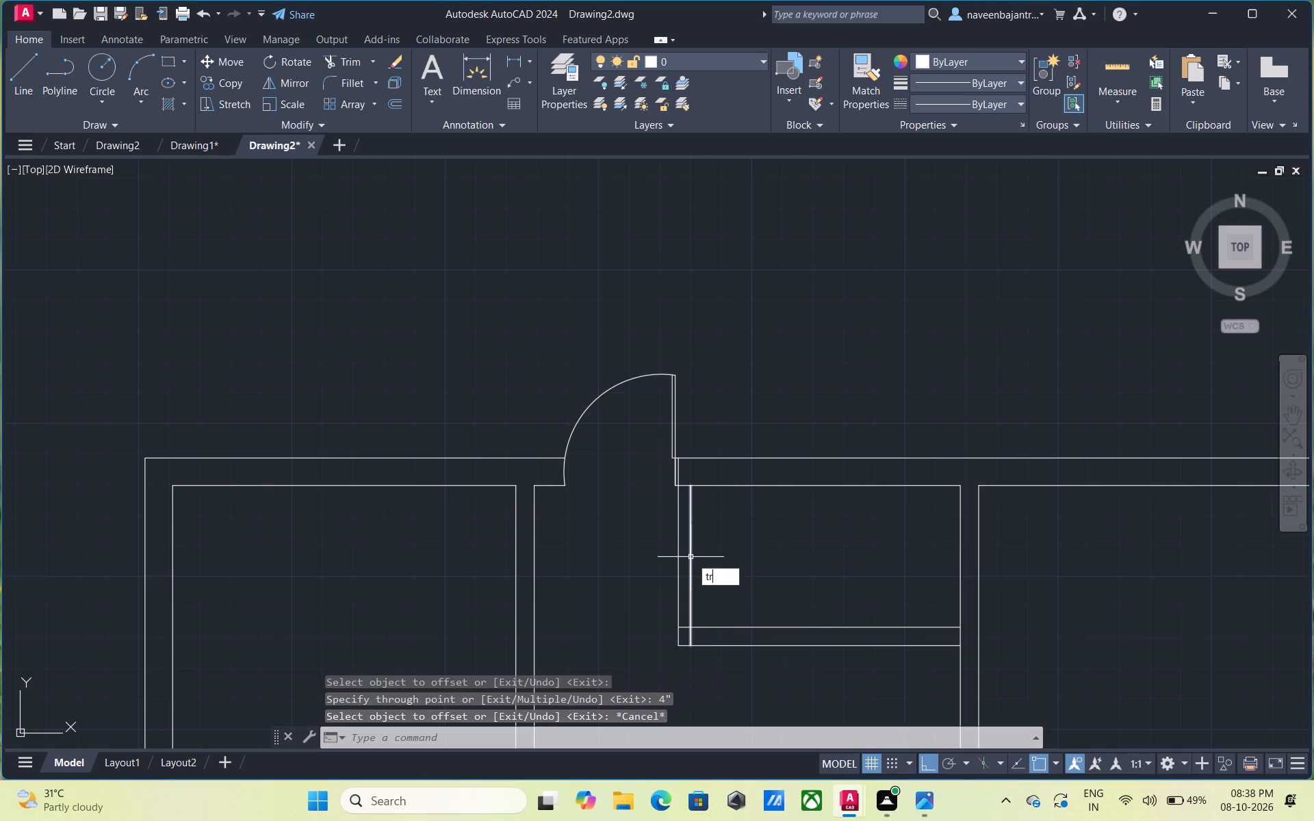
key(space)
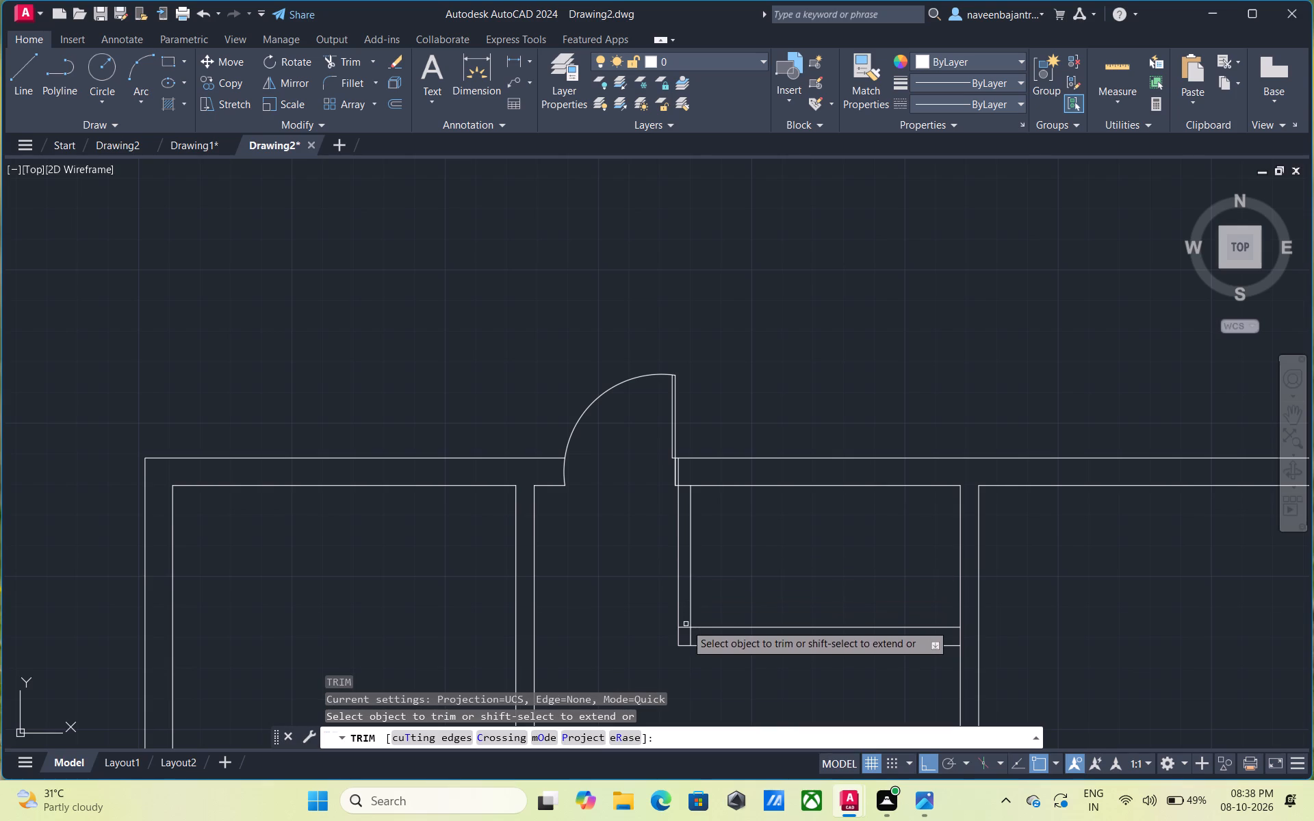
click(686, 629)
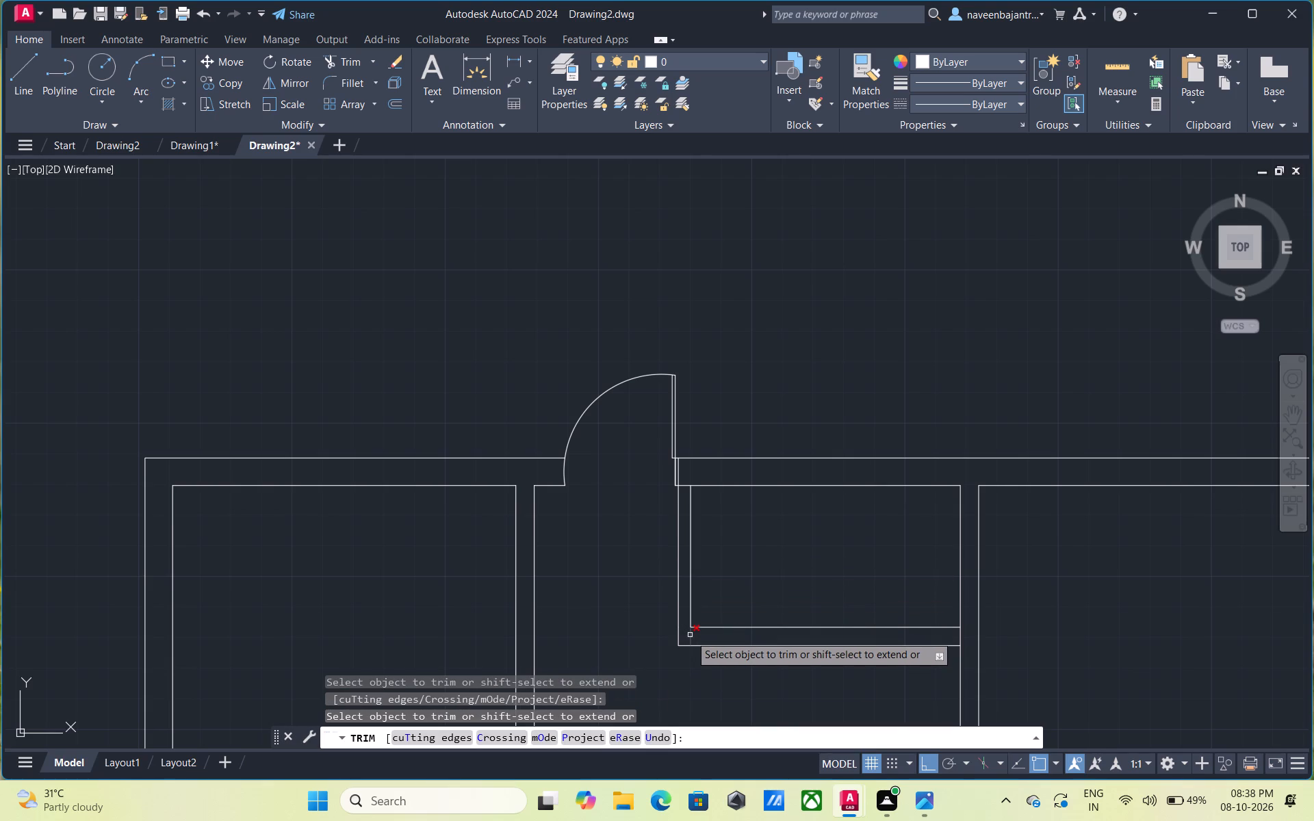
click(690, 635)
scroll(682, 476, up, 2)
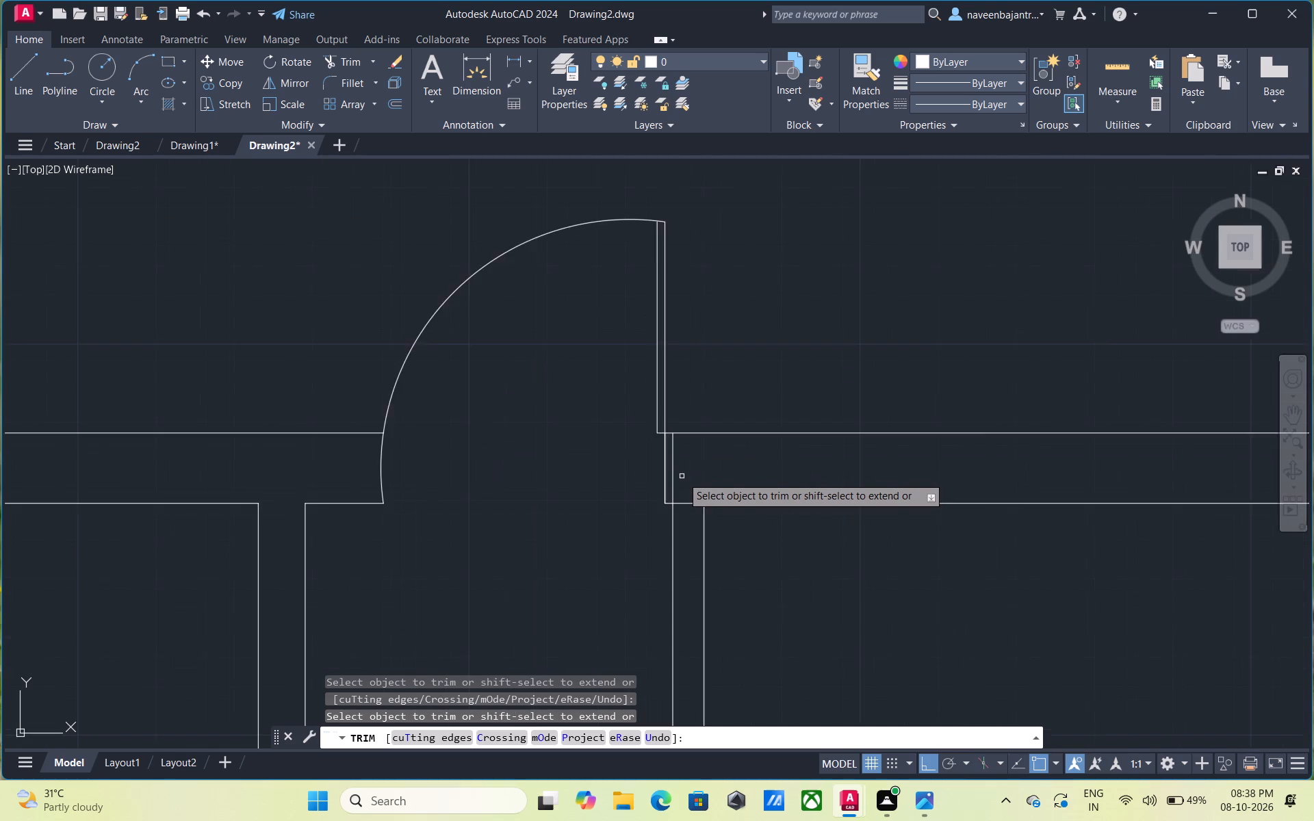
scroll(682, 476, up, 1)
click(688, 521)
scroll(688, 525, down, 2)
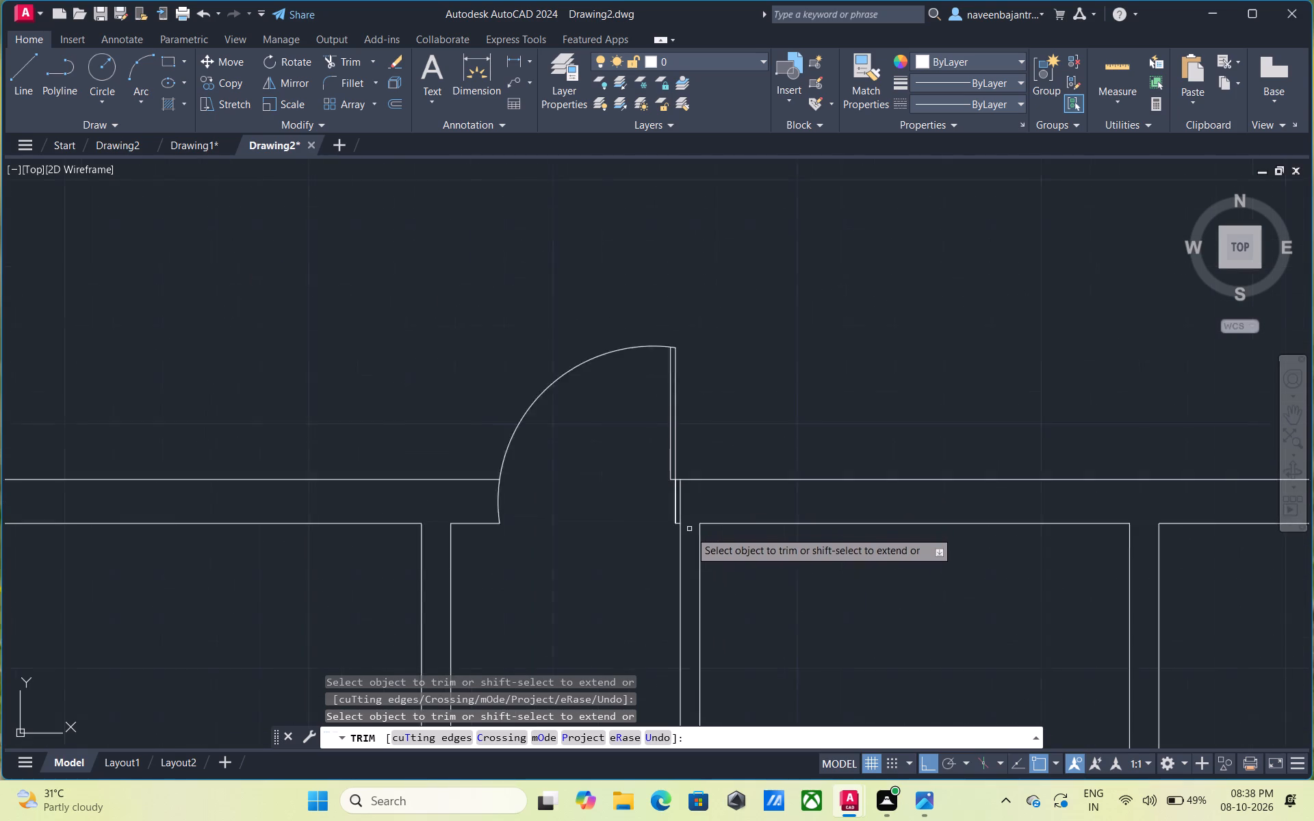
scroll(691, 532, down, 1)
scroll(767, 558, down, 1)
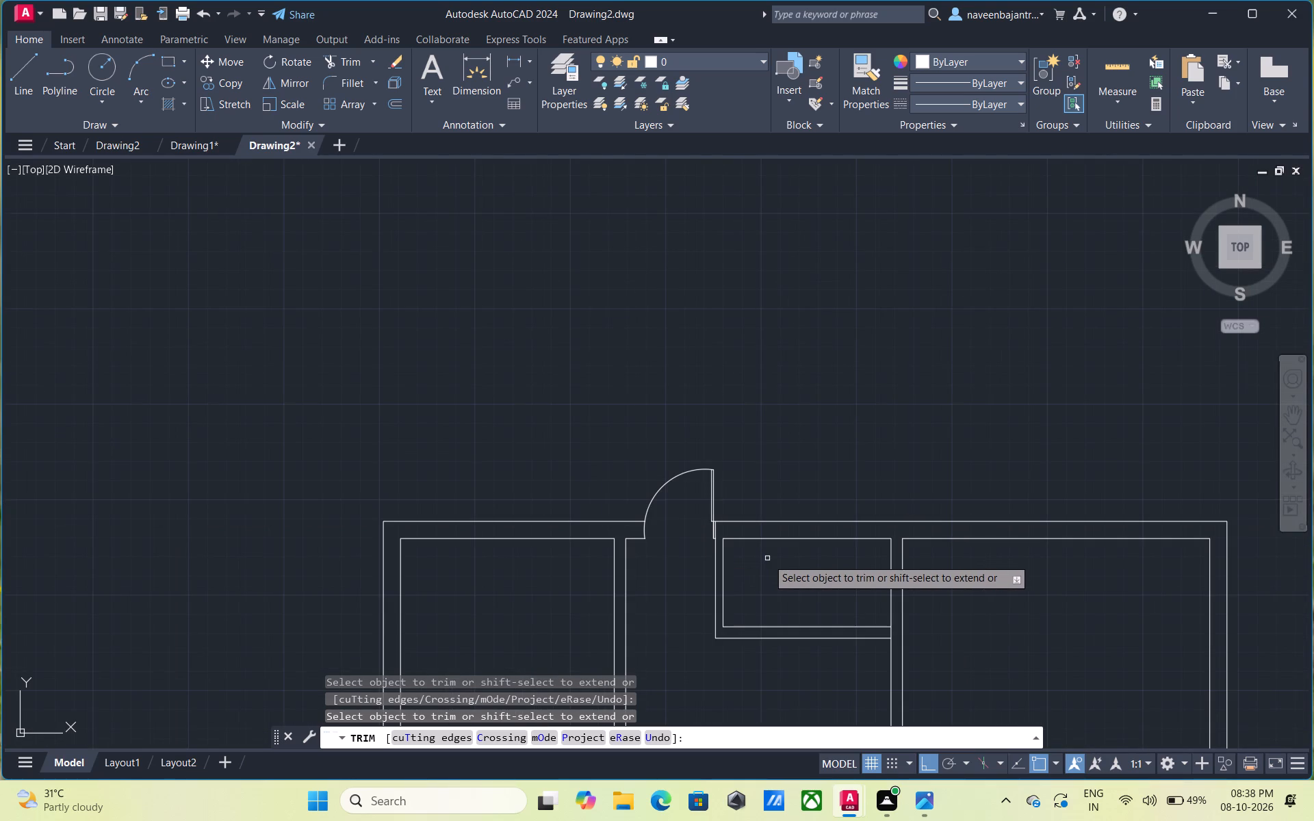
key(Escape)
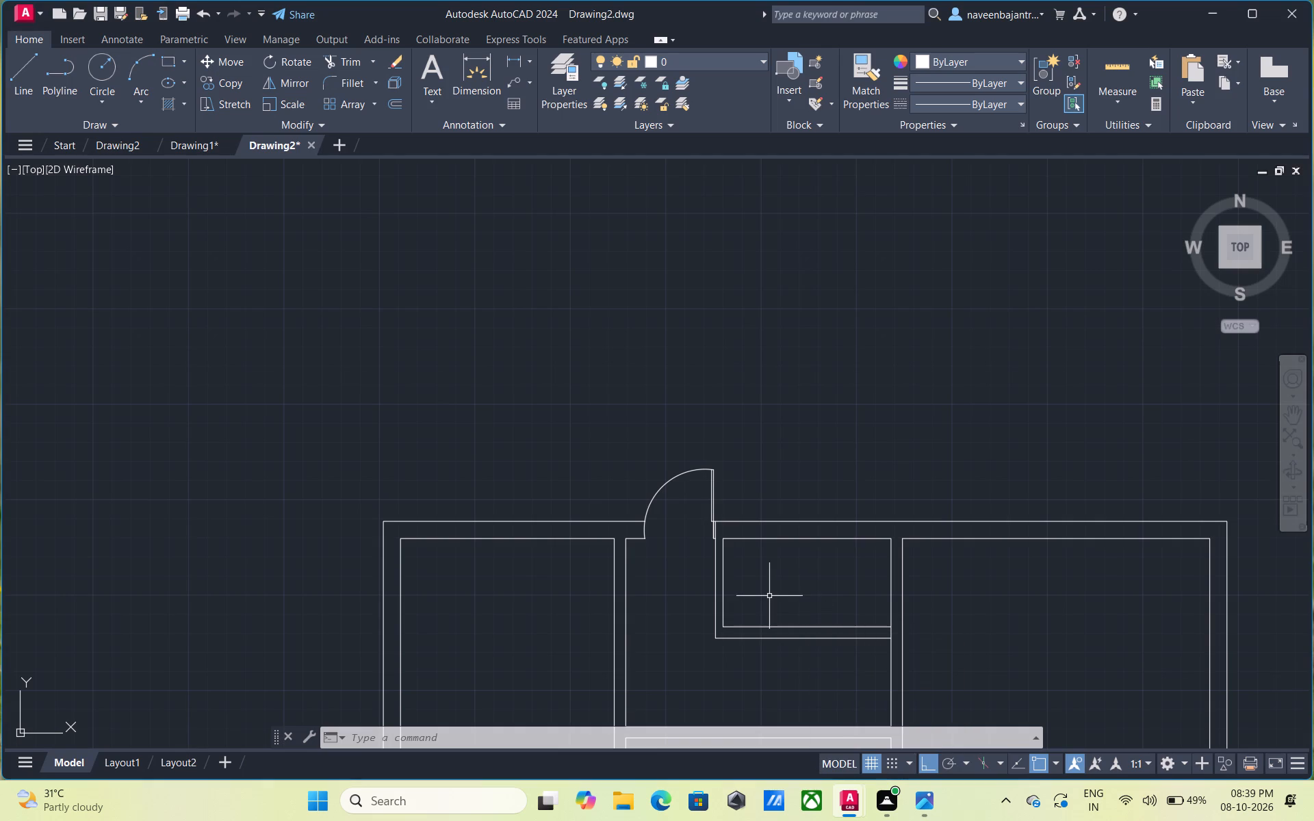
scroll(769, 596, down, 1)
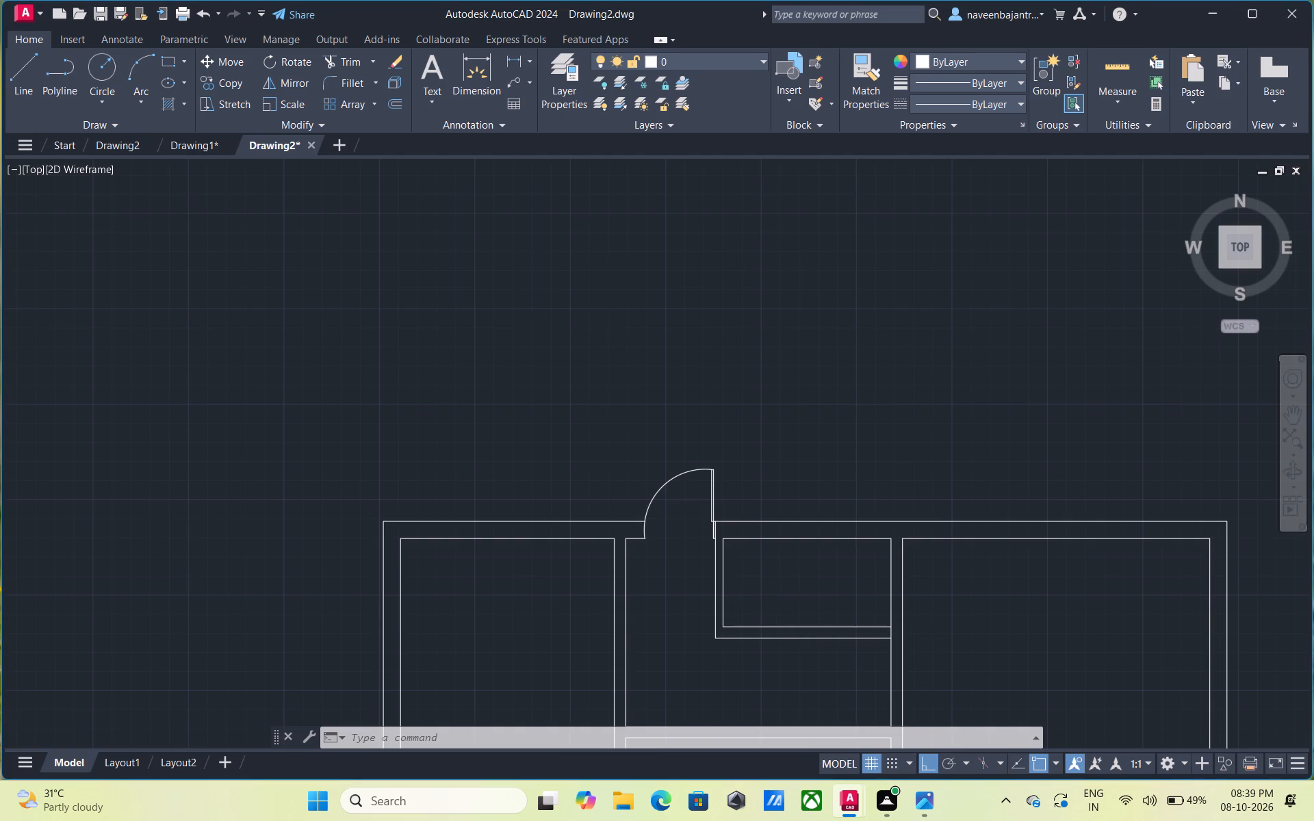
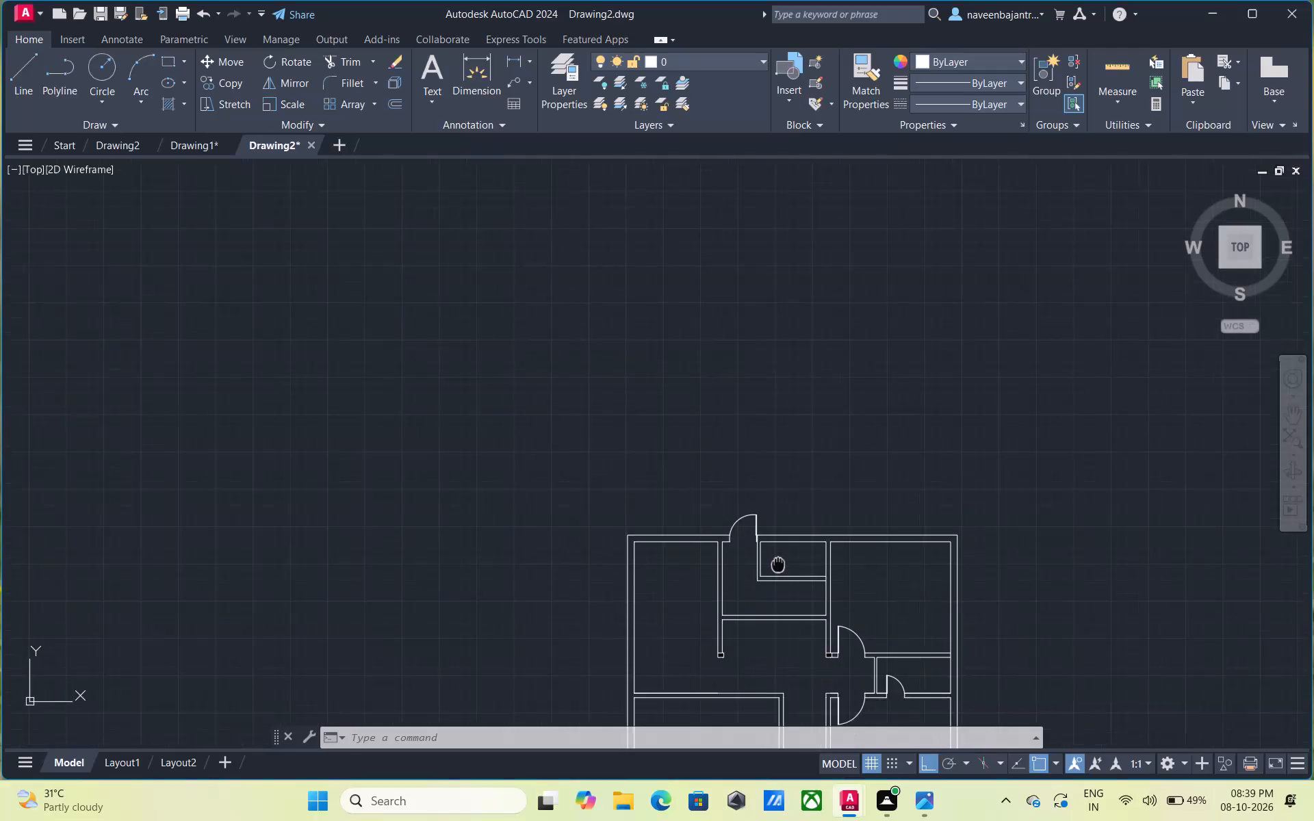
Draw a vertical line from the midpoint of the small room's top wall line down past both lines of its lower partition.
middle_click(768, 493)
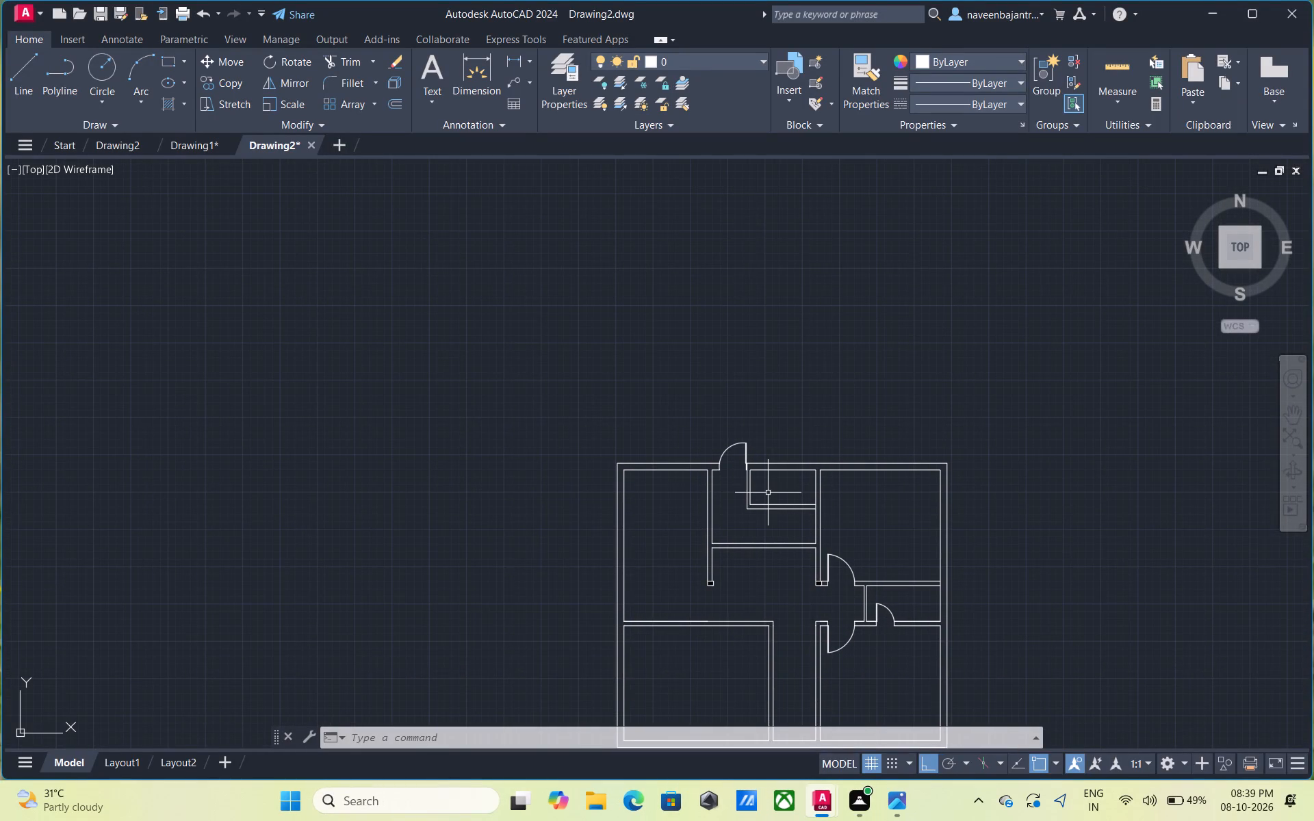
scroll(790, 516, up, 2)
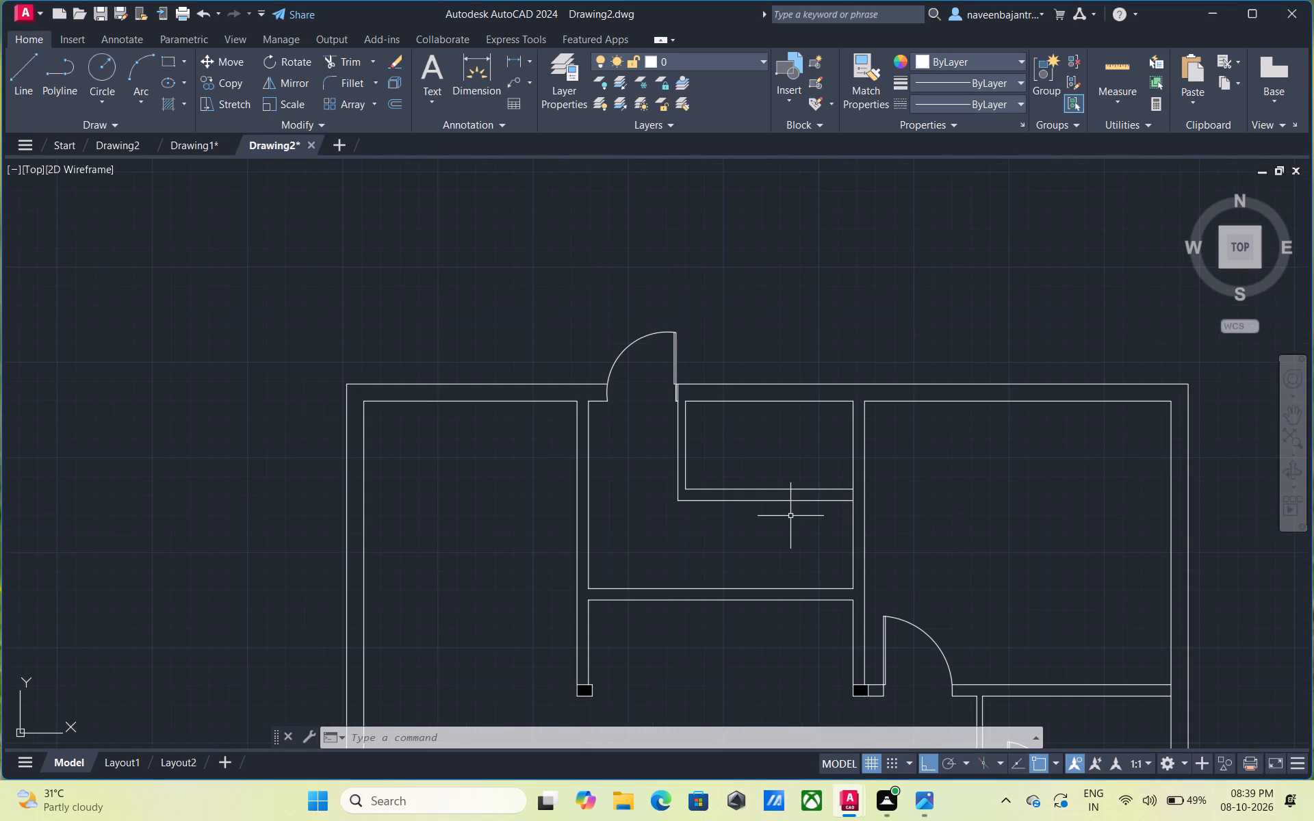
key(Escape)
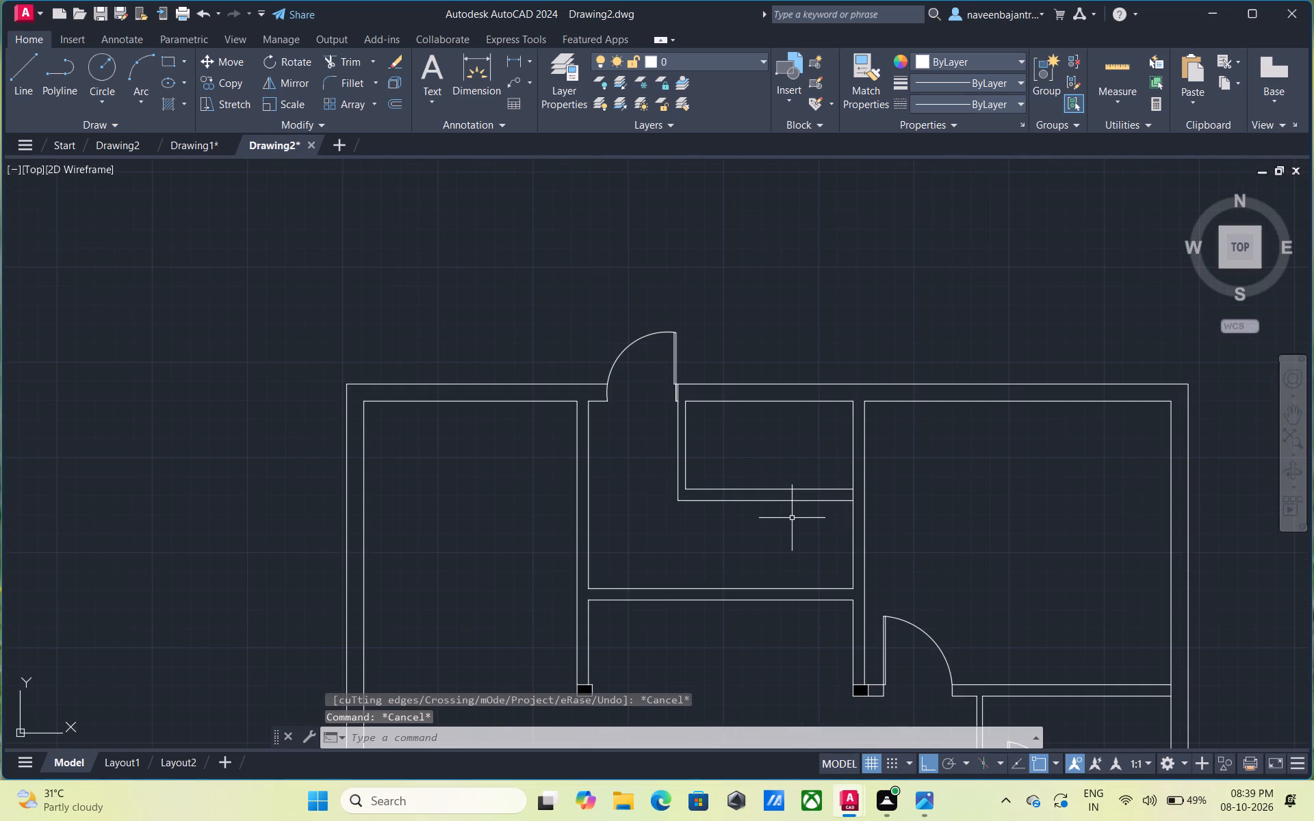
text(l)
key(space)
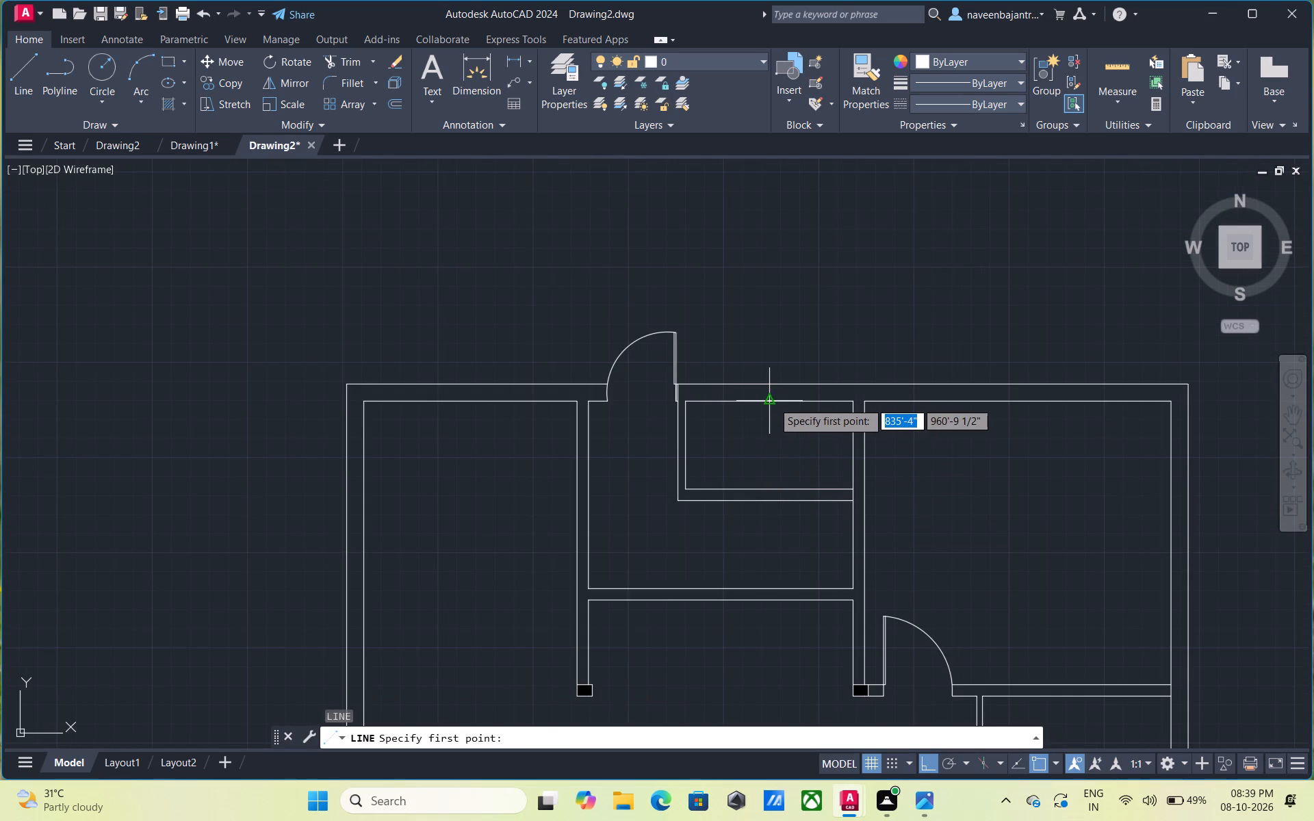
click(773, 402)
click(770, 520)
key(Escape)
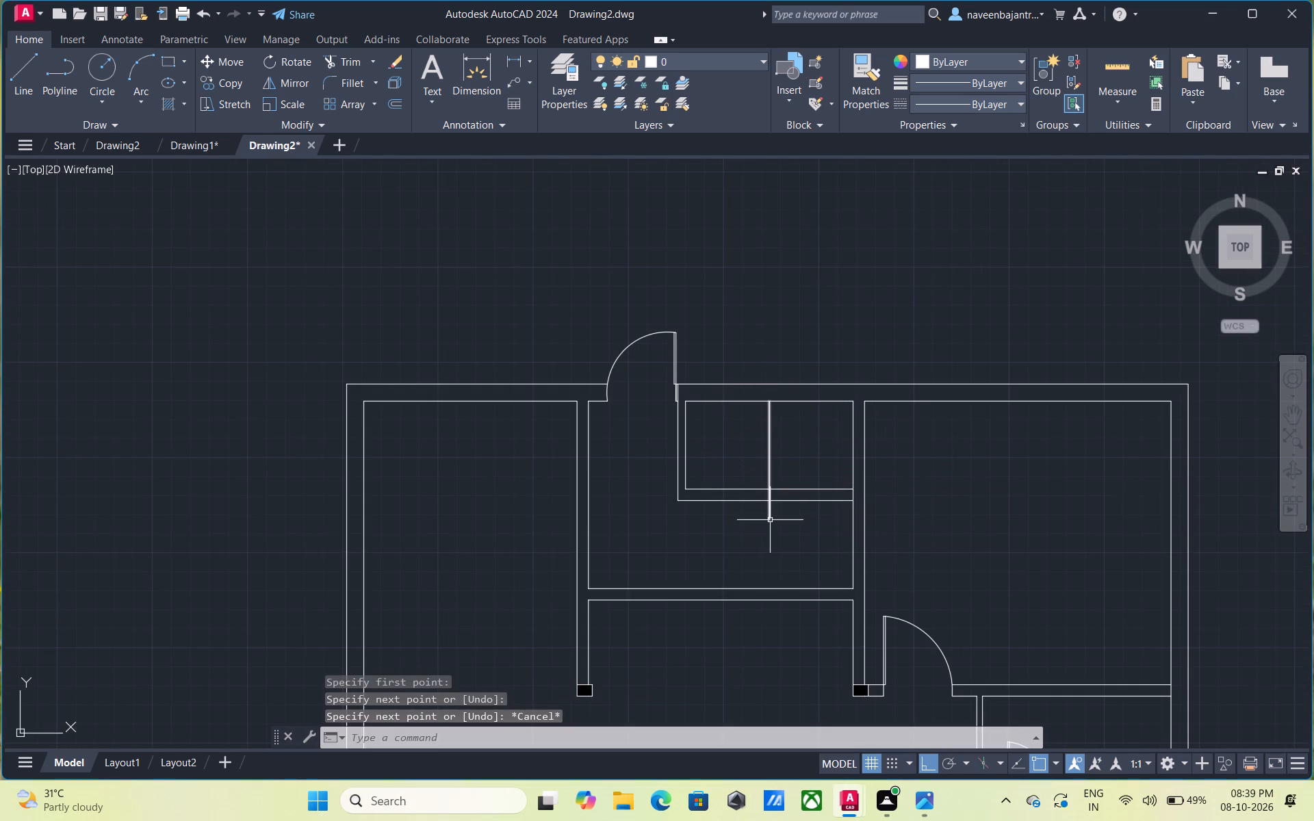
Trim the new vertical line's overhang below the small room's bottom edge.
text(tr)
key(space)
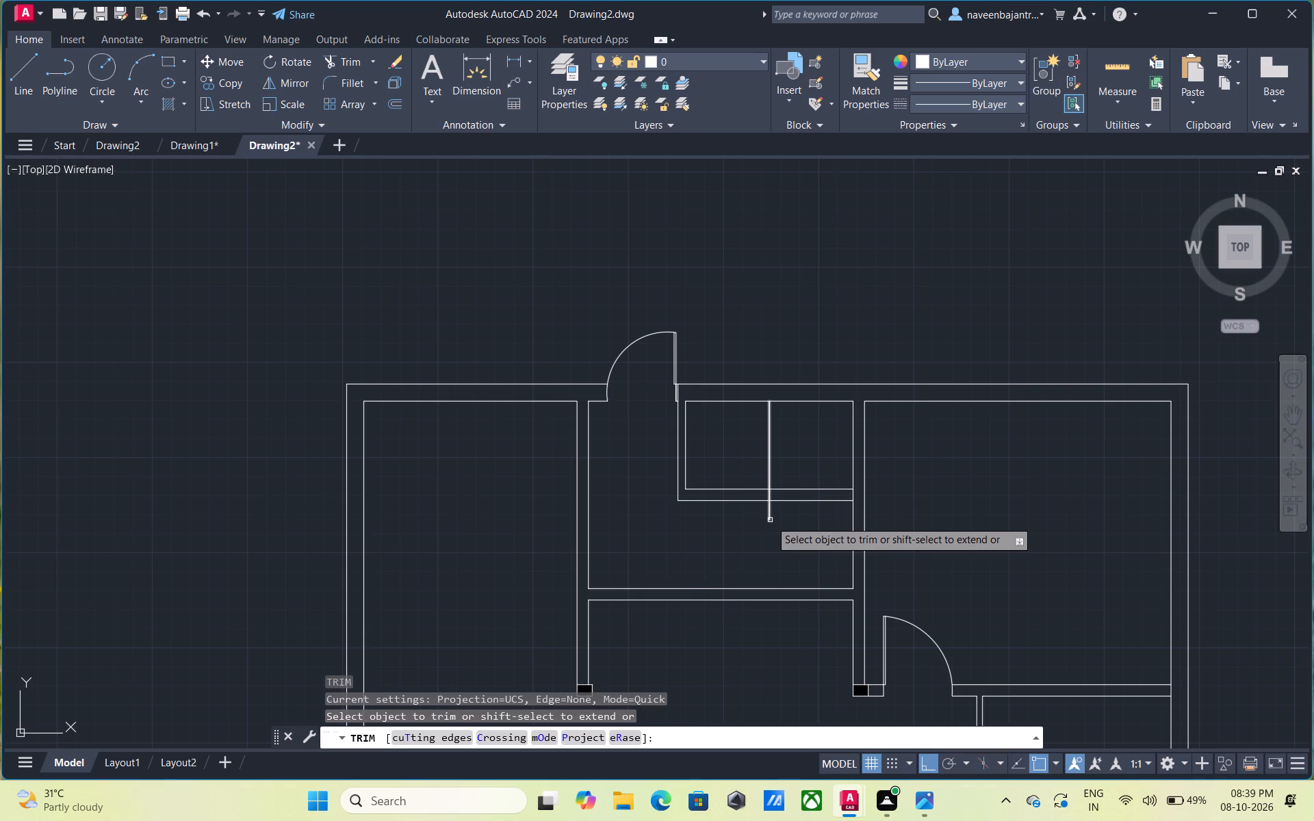
click(770, 512)
click(770, 494)
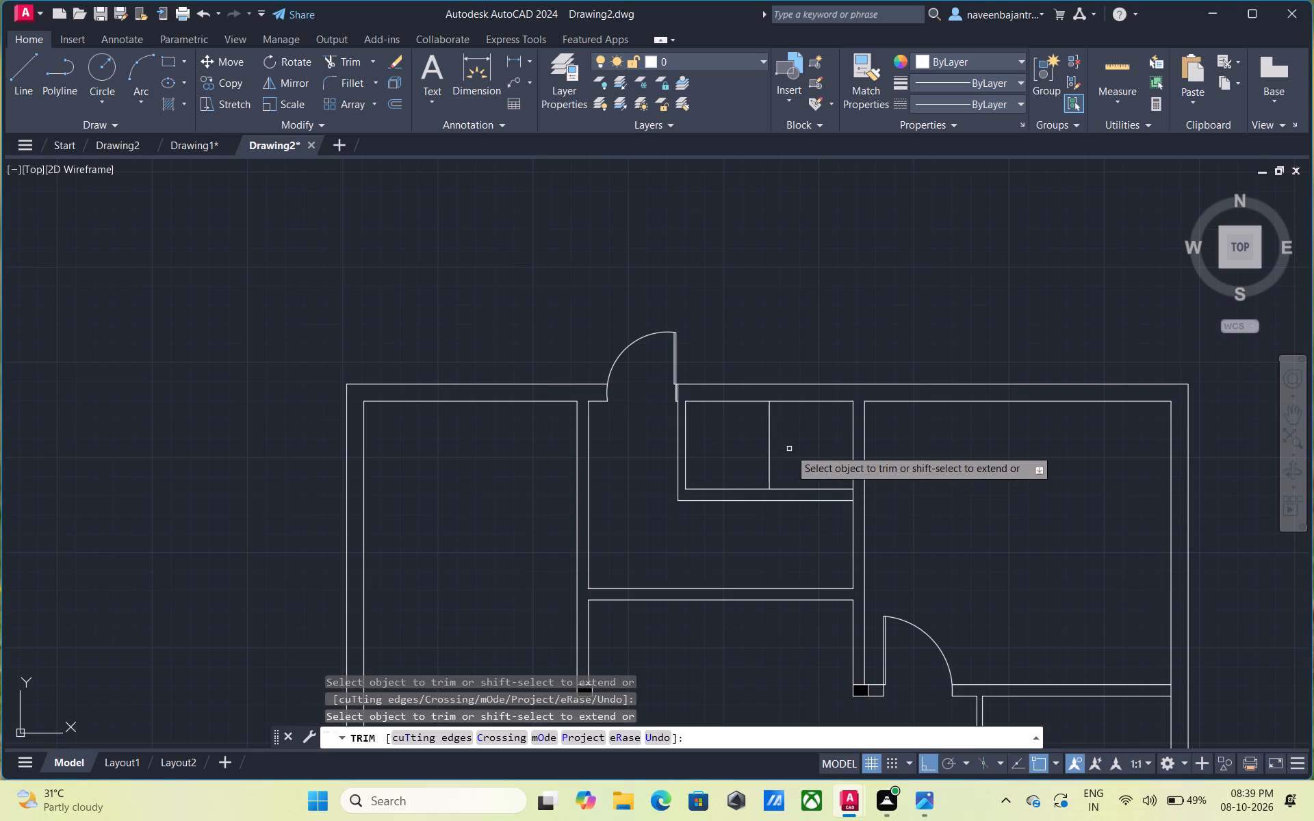
key(Escape)
Offset the small room's vertical centre line 2" to the right and 2" to the left.
key(o)
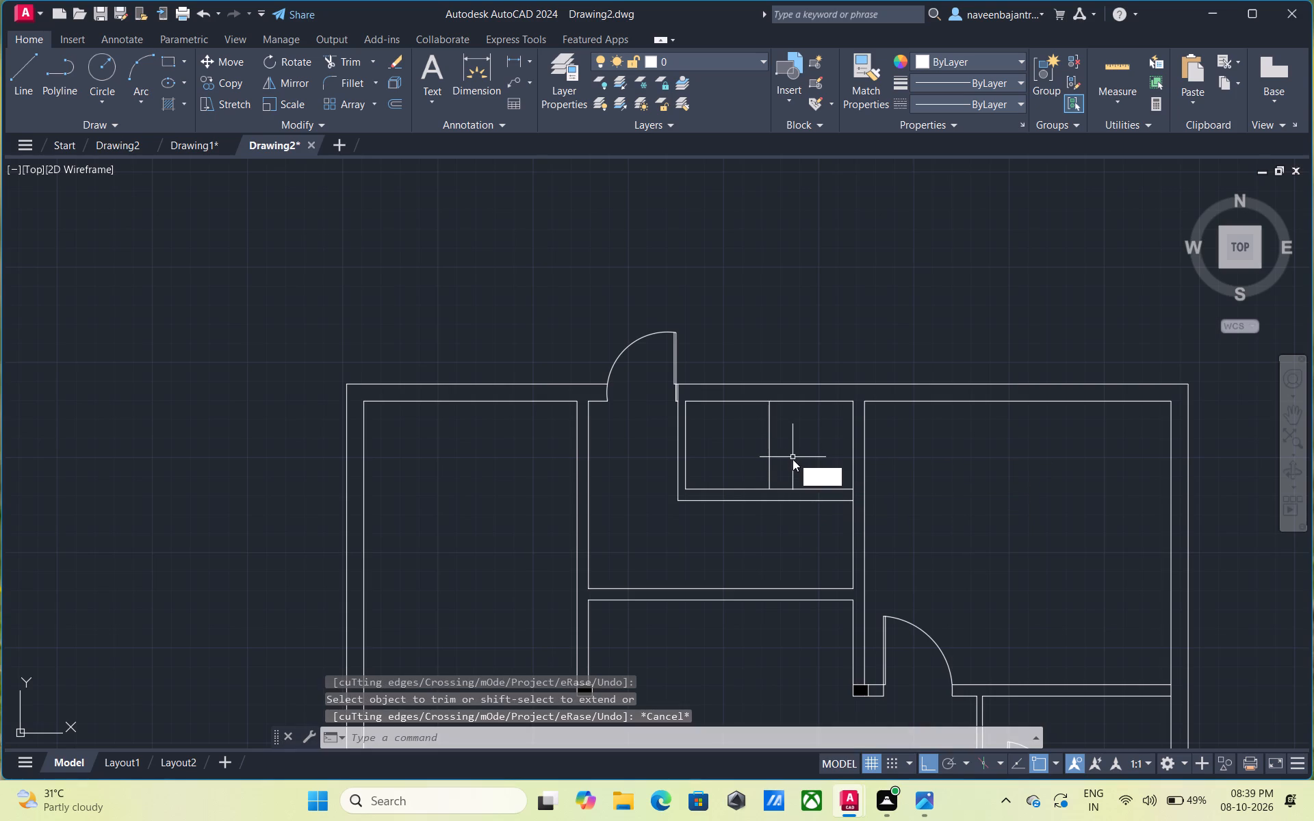
key(space)
key(space)
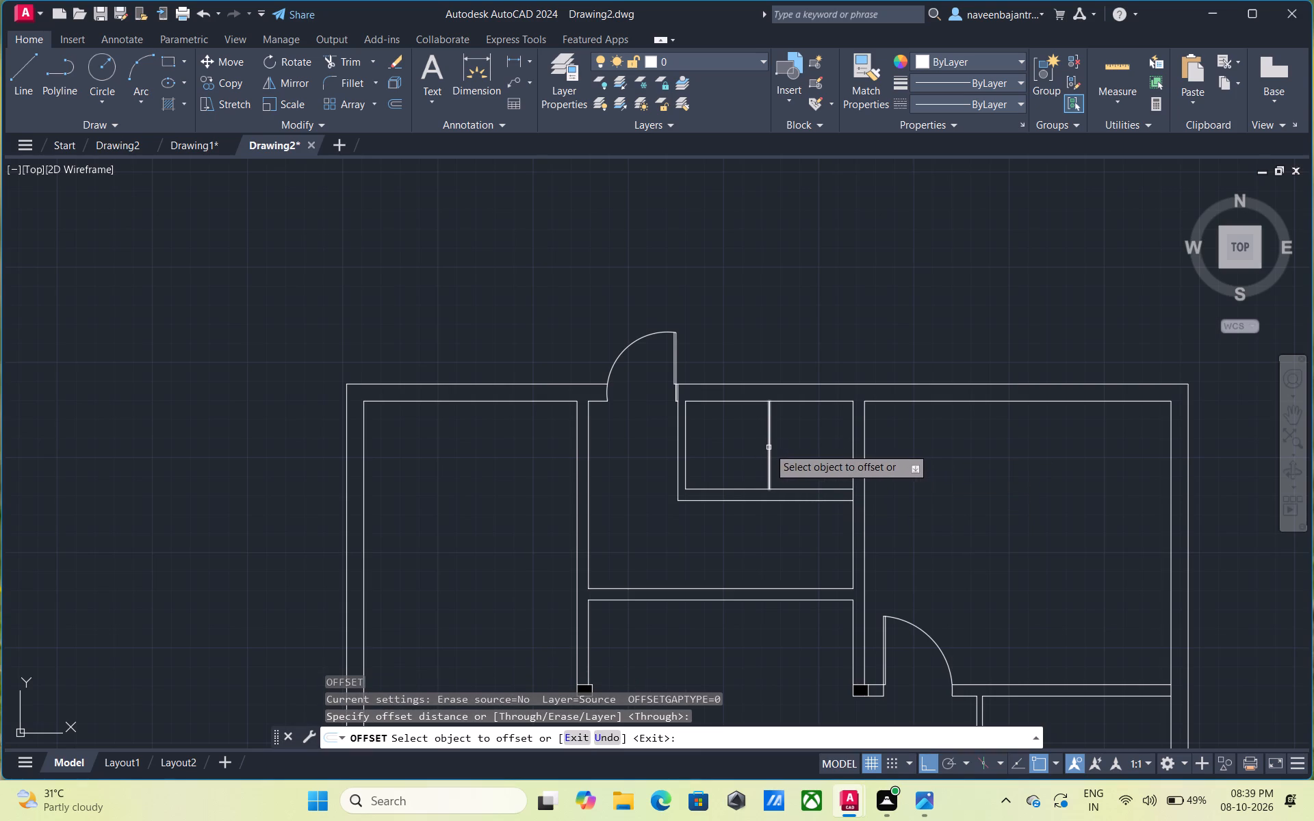
click(769, 447)
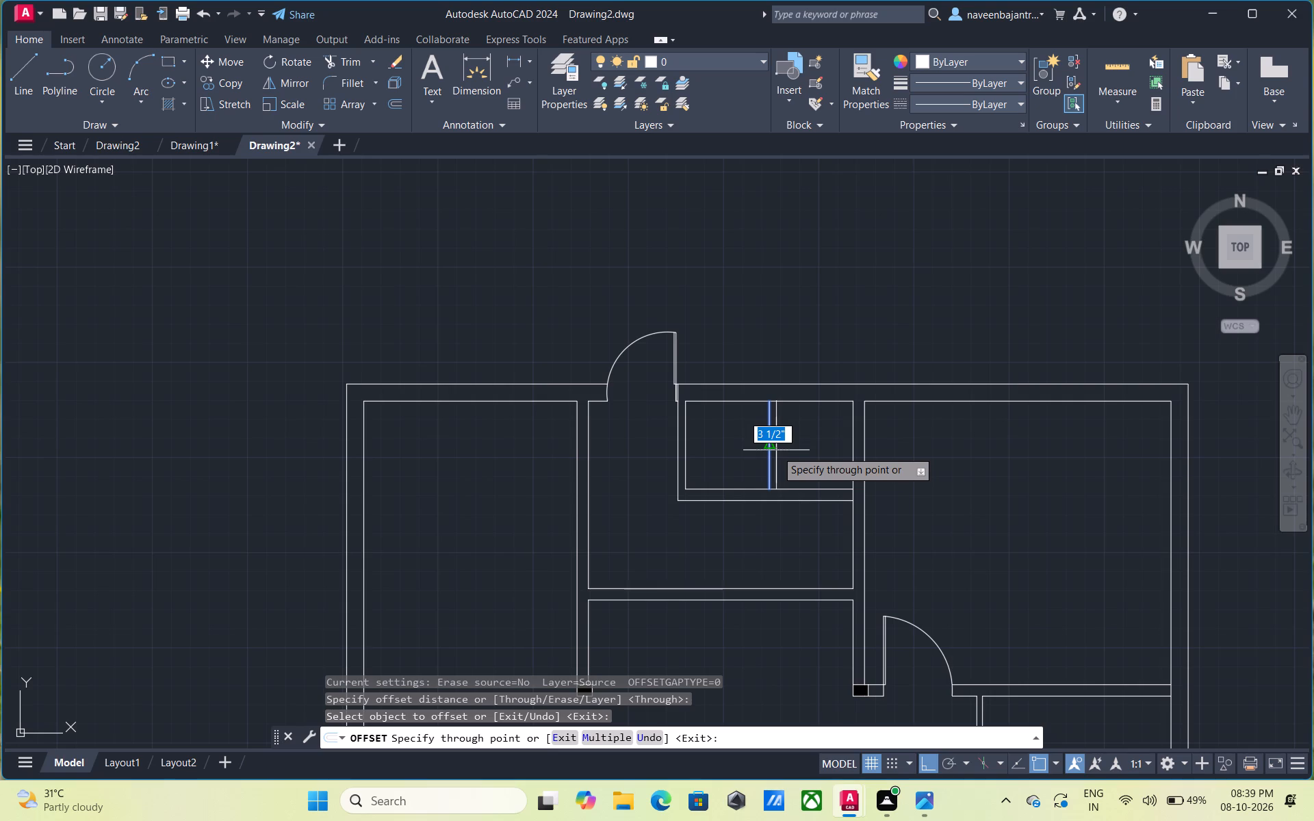
key(2)
key(shift+quotedbl)
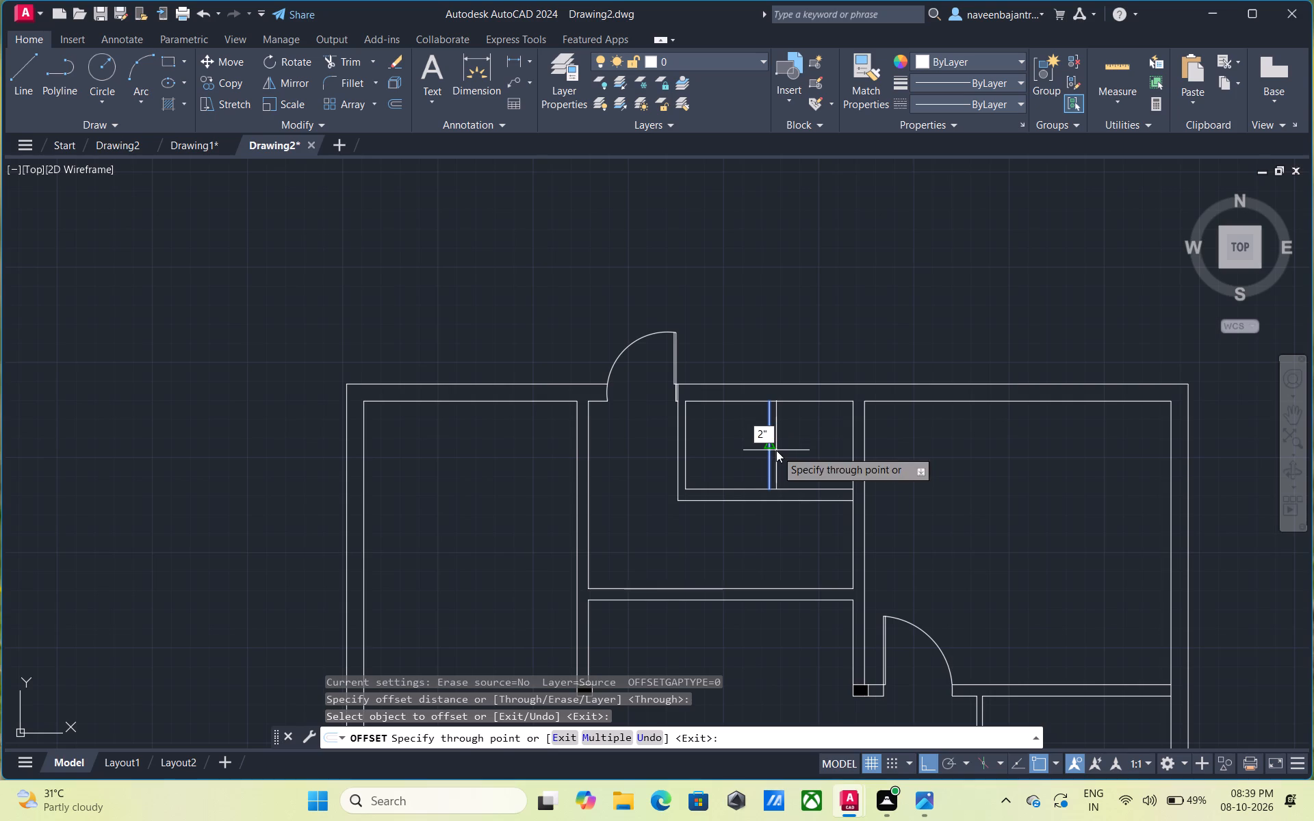
key(Return)
scroll(771, 448, up, 1)
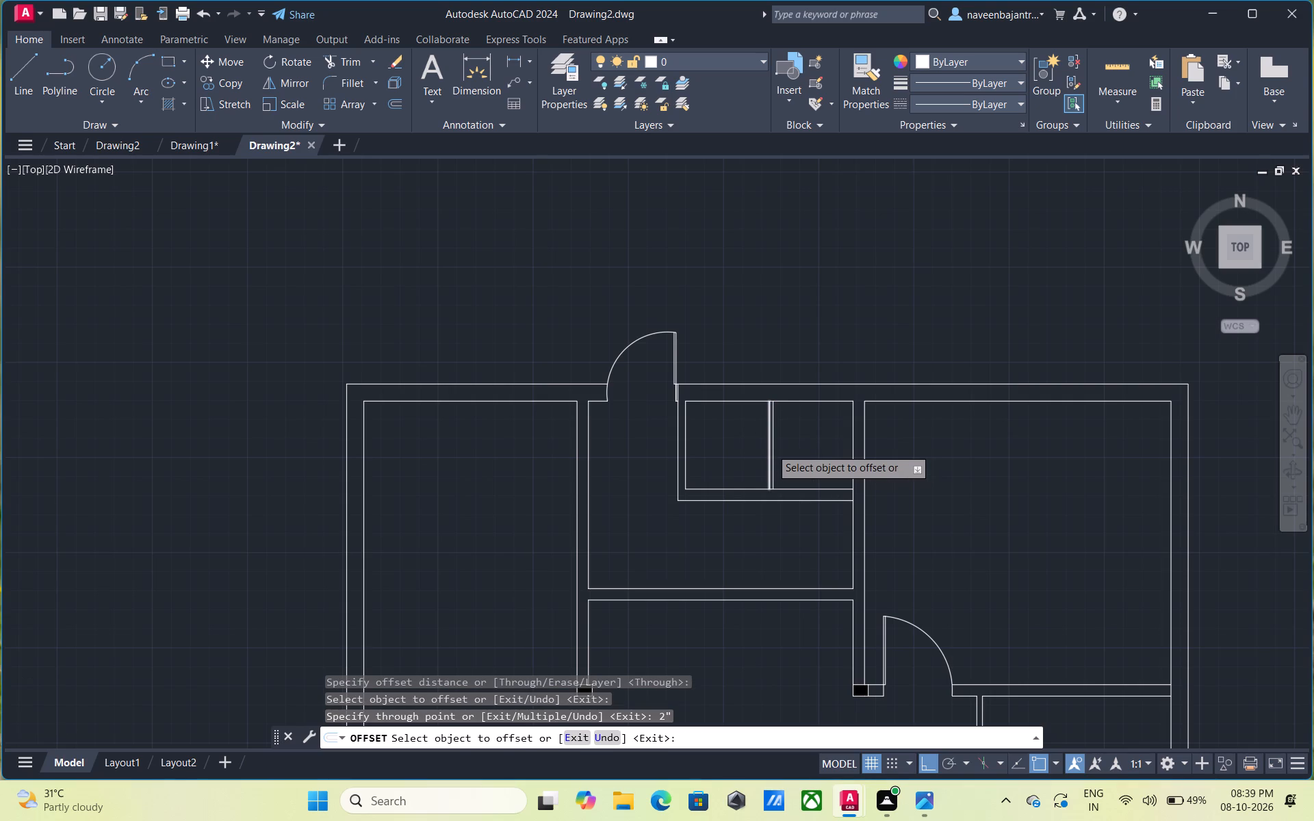
click(768, 451)
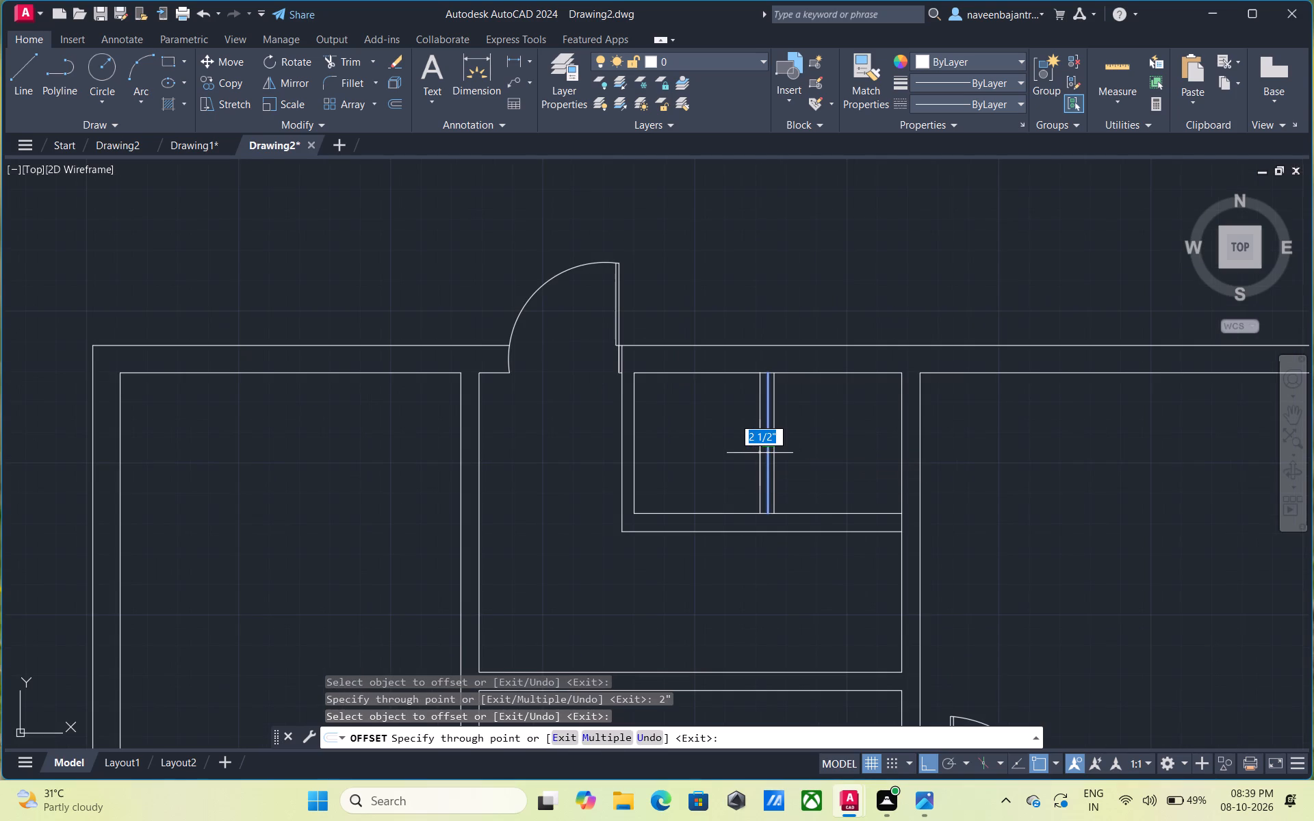
text(2")
key(Return)
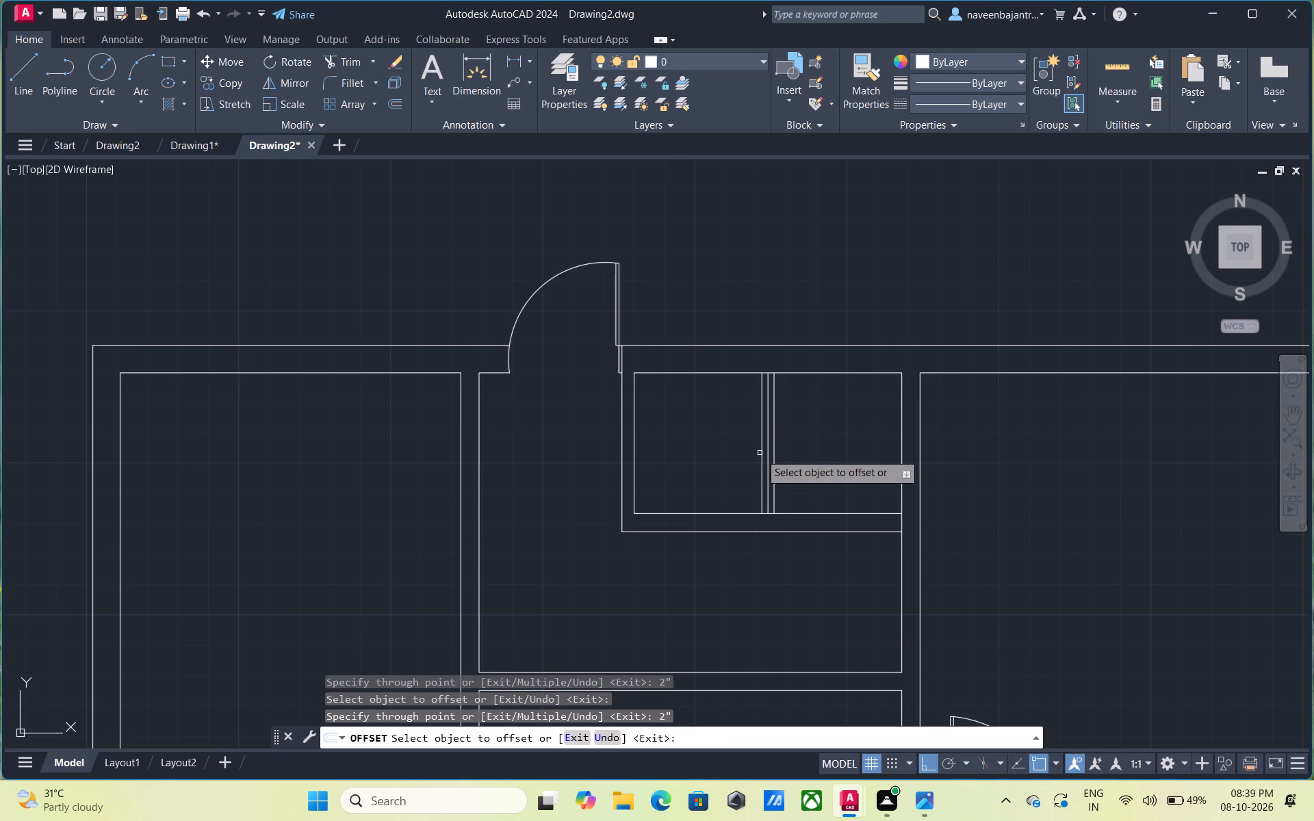
key(Escape)
Trim away the centre line between the two offsets and the wall lines crossing the new partition's top and bottom ends.
text(tr)
key(space)
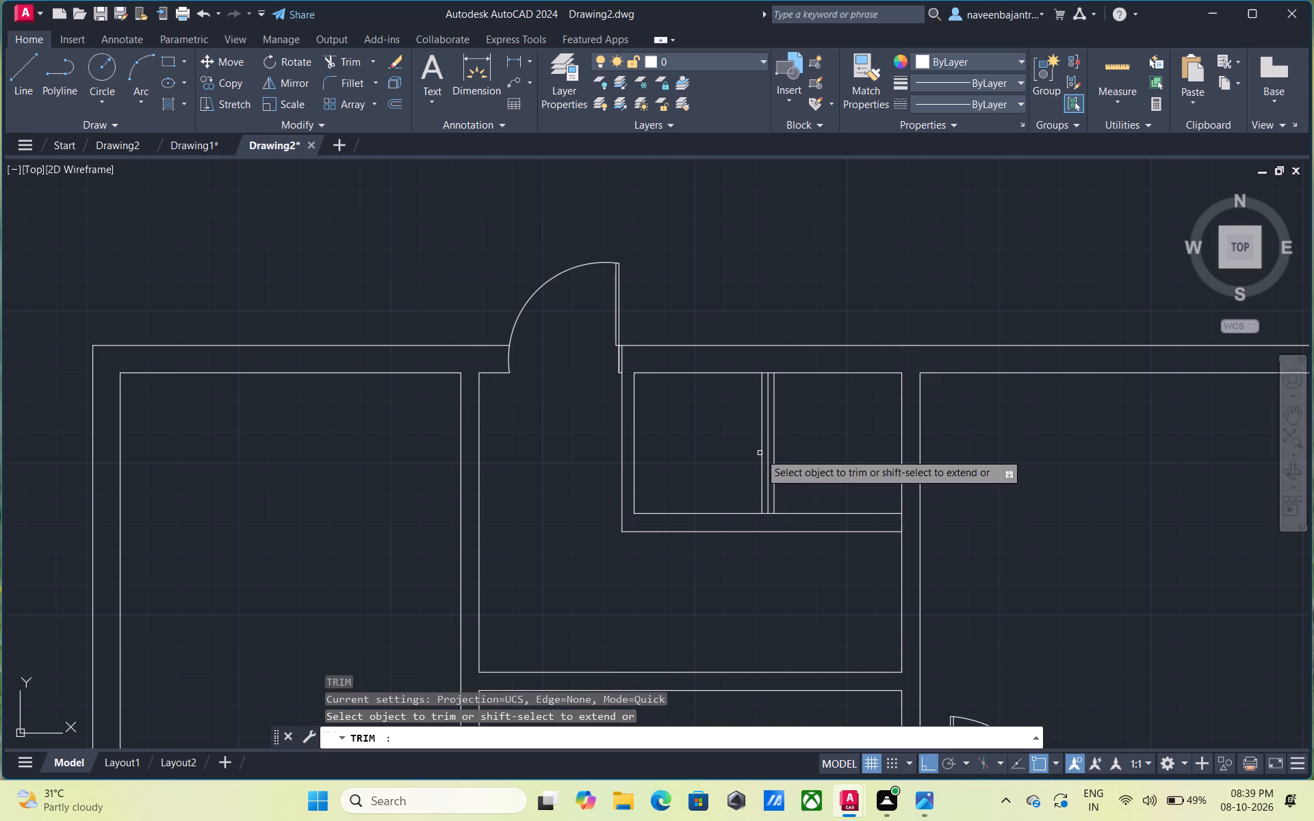
click(769, 462)
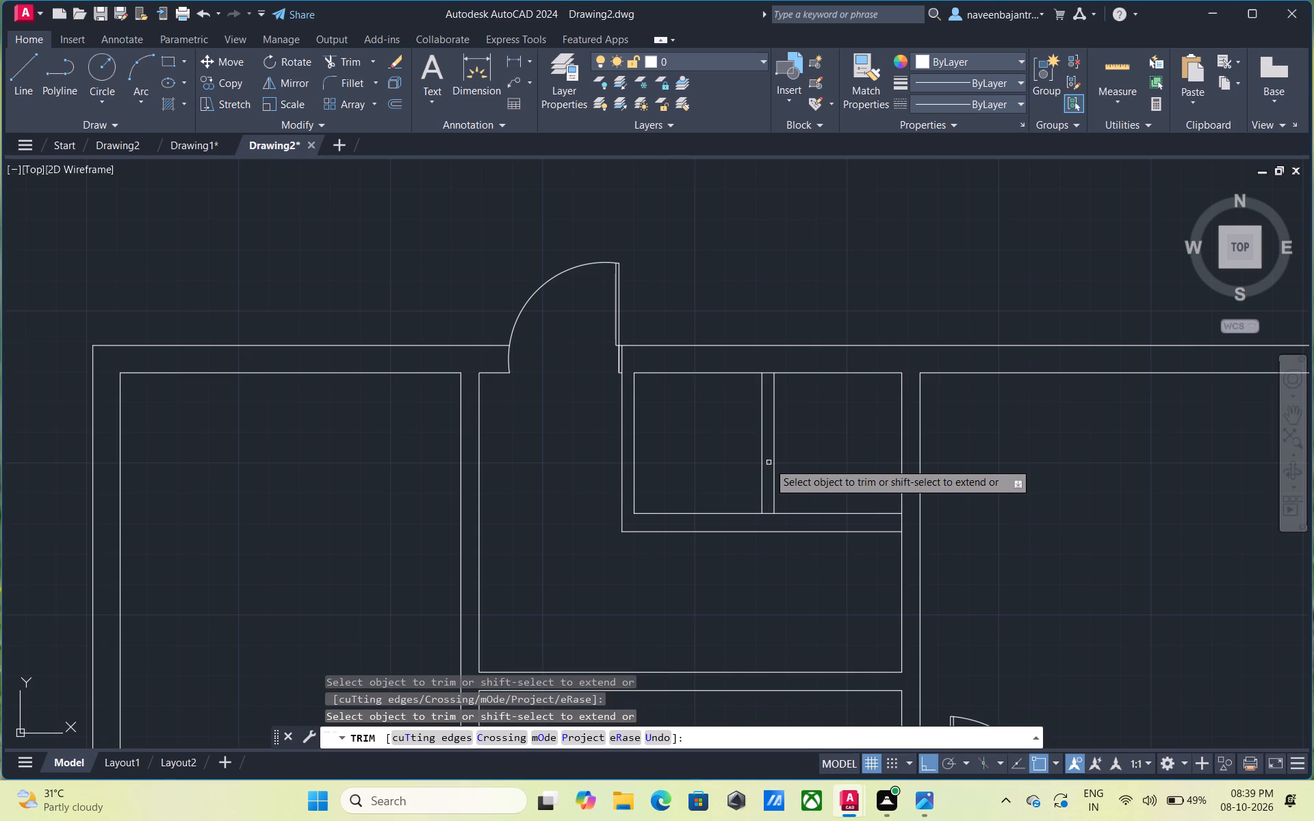
click(770, 372)
click(769, 514)
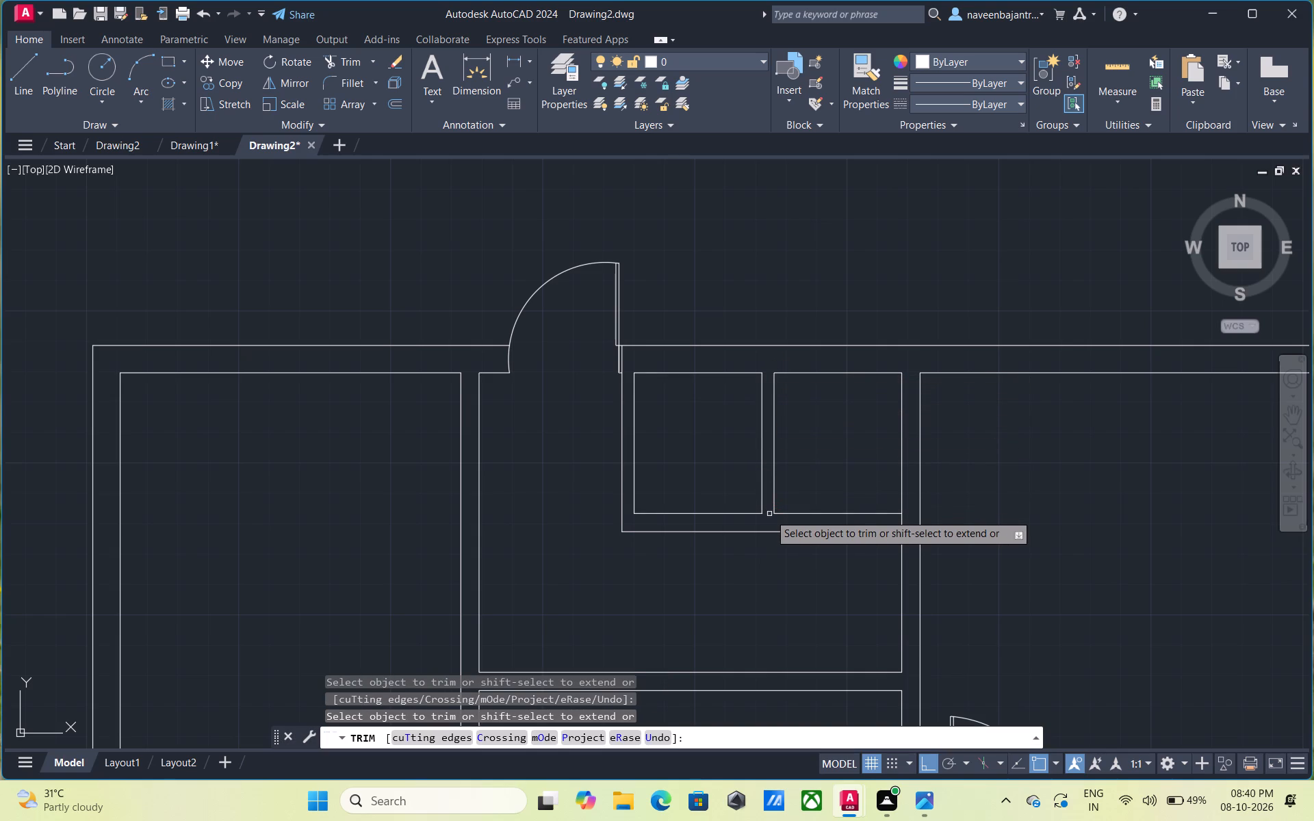
scroll(769, 514, down, 1)
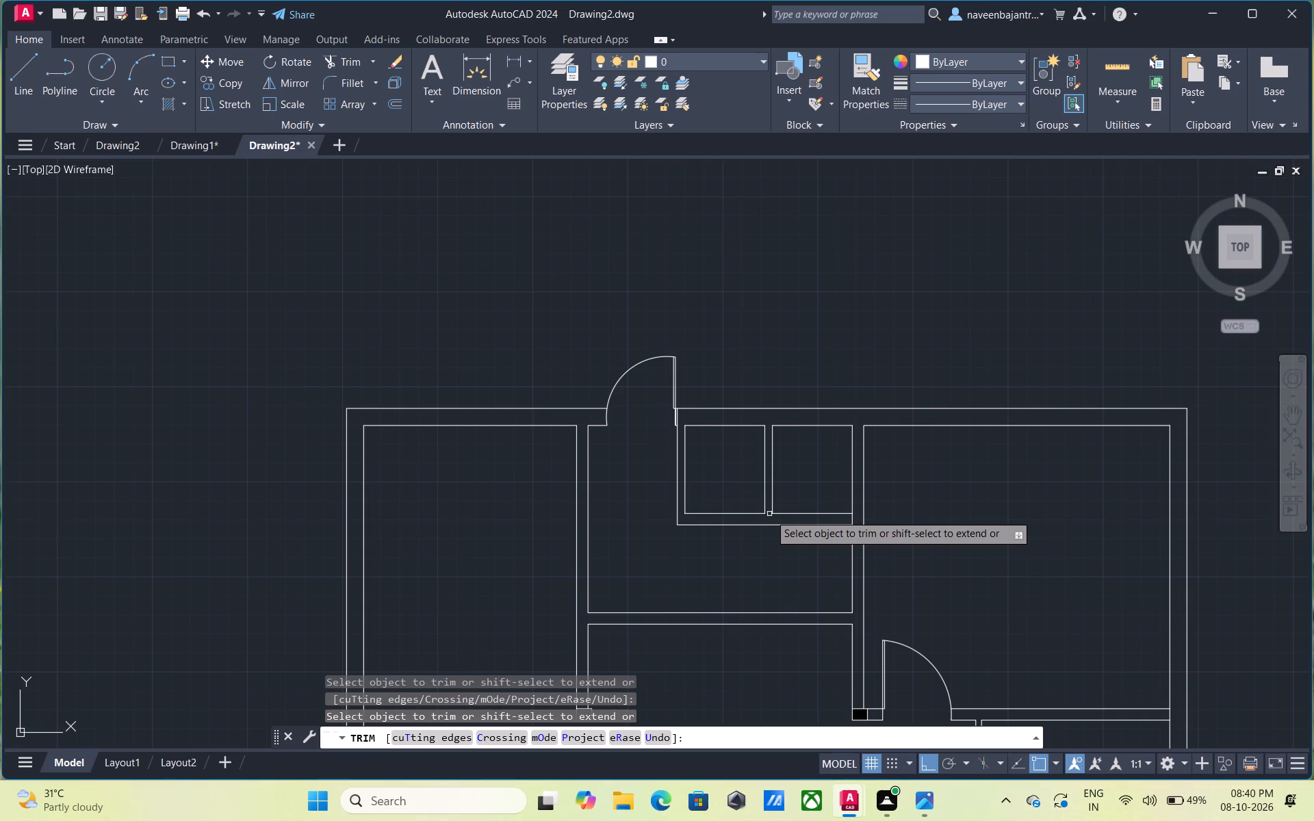
key(Escape)
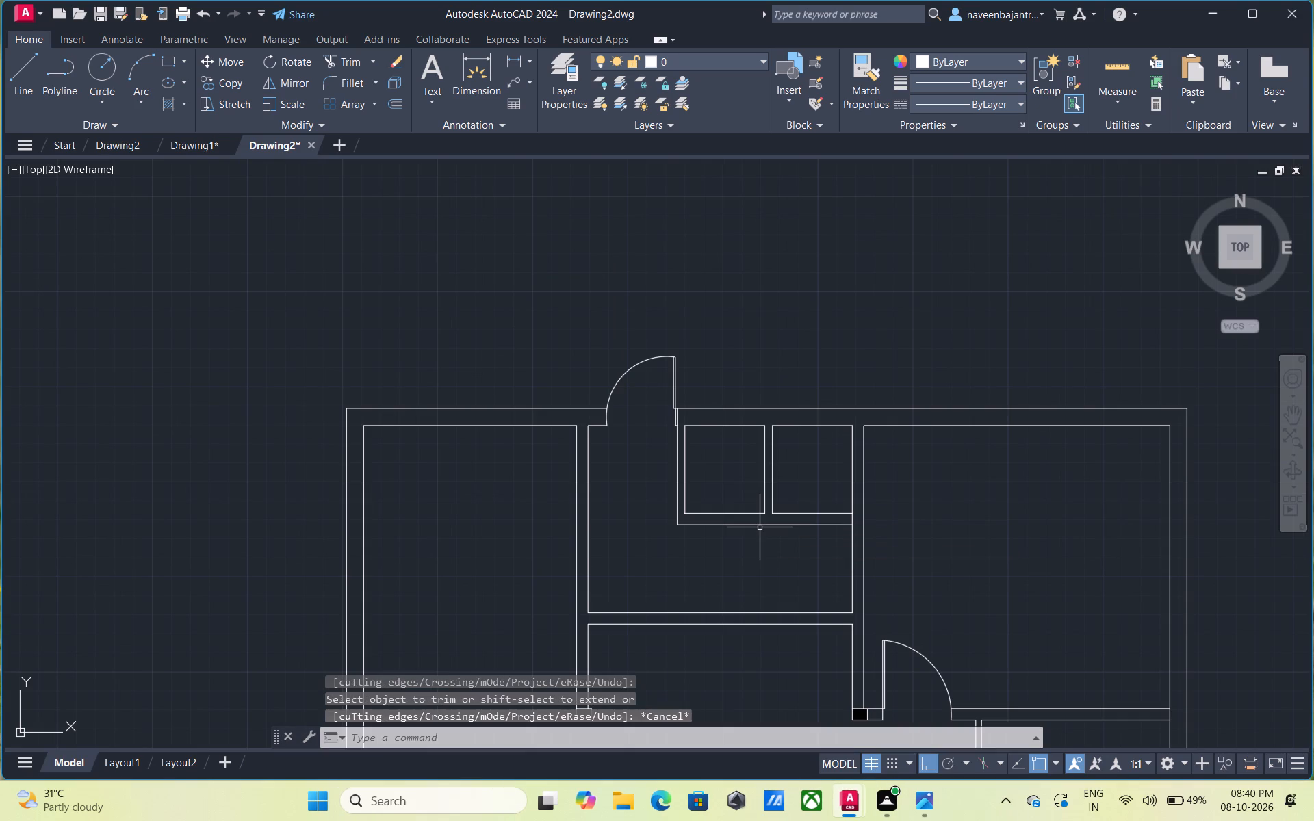
Draw a short horizontal line across the new middle partition's lower end, joining its two side lines.
text(l)
key(space)
scroll(760, 521, up, 1)
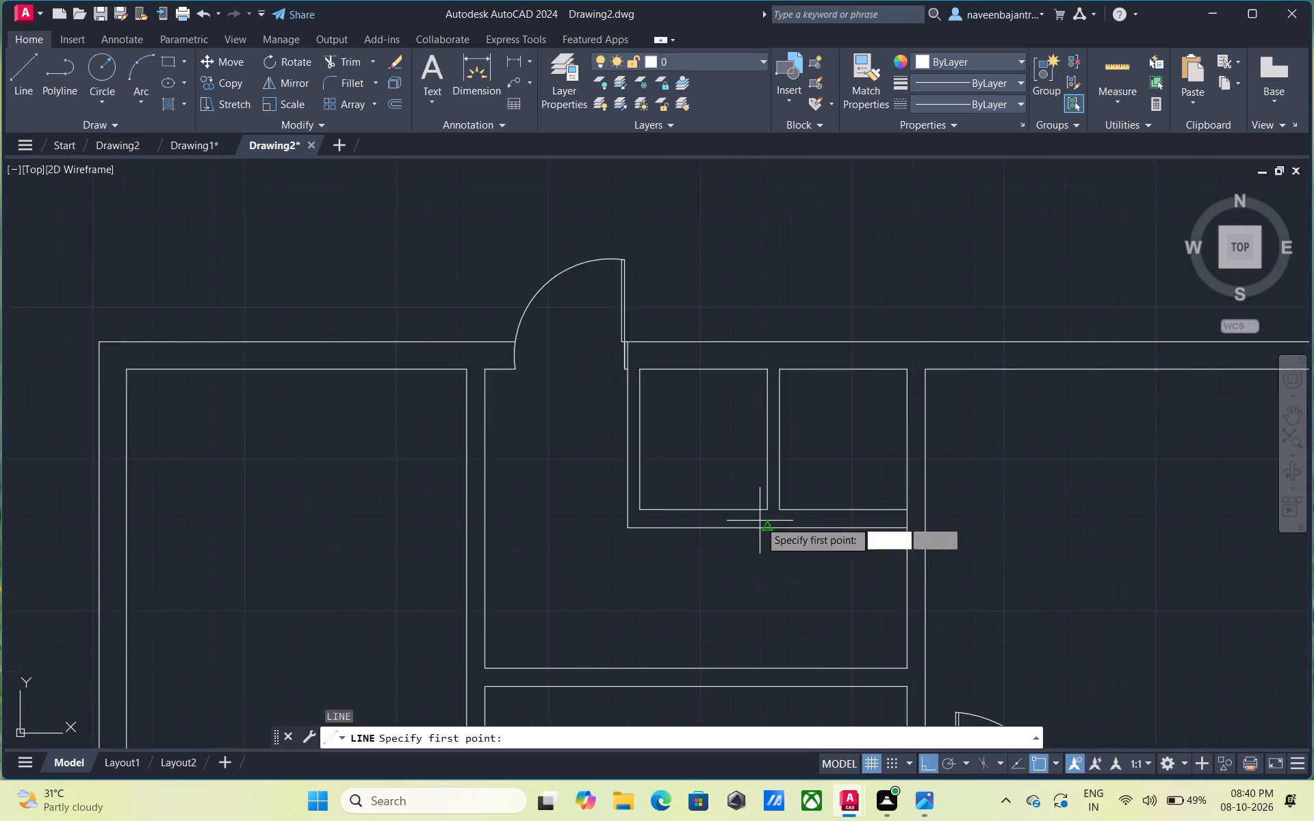
scroll(760, 521, up, 2)
click(777, 497)
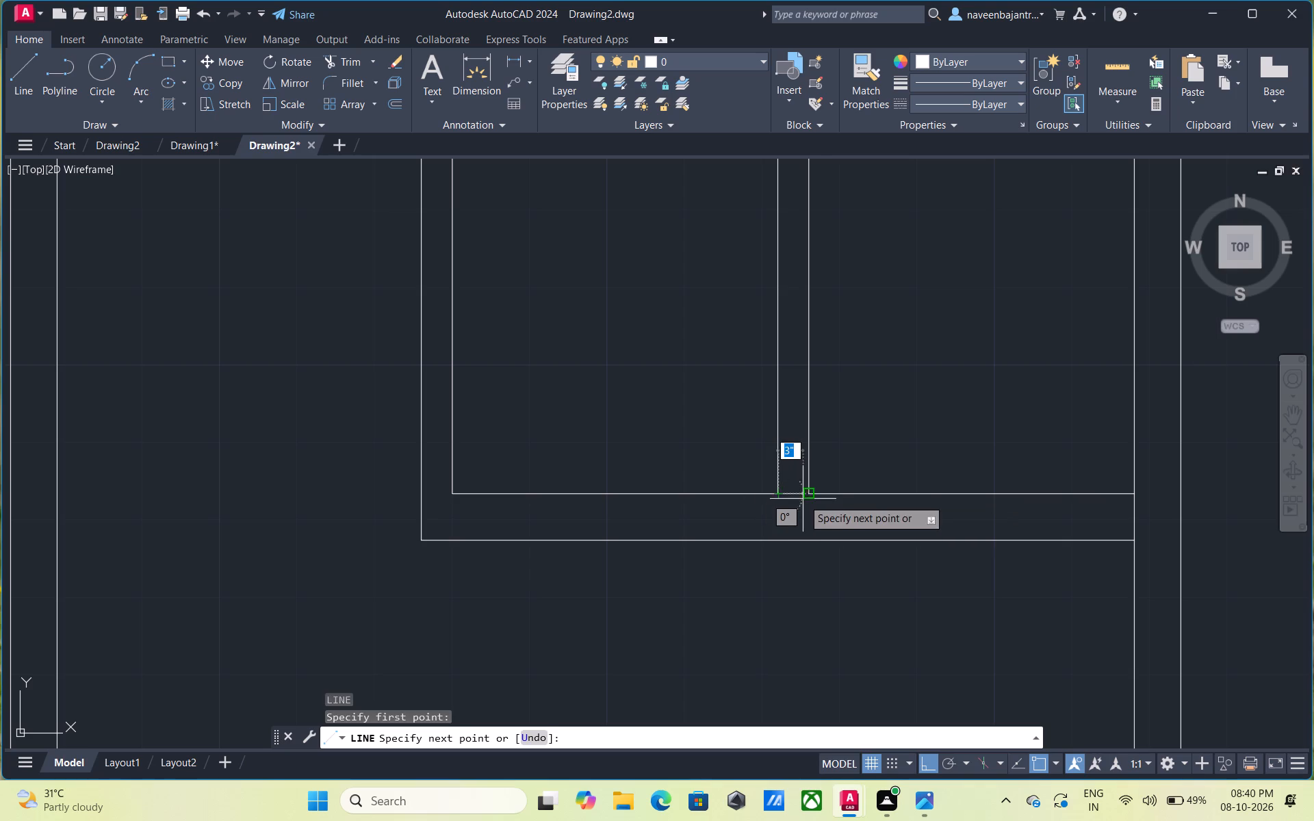
click(805, 497)
key(Escape)
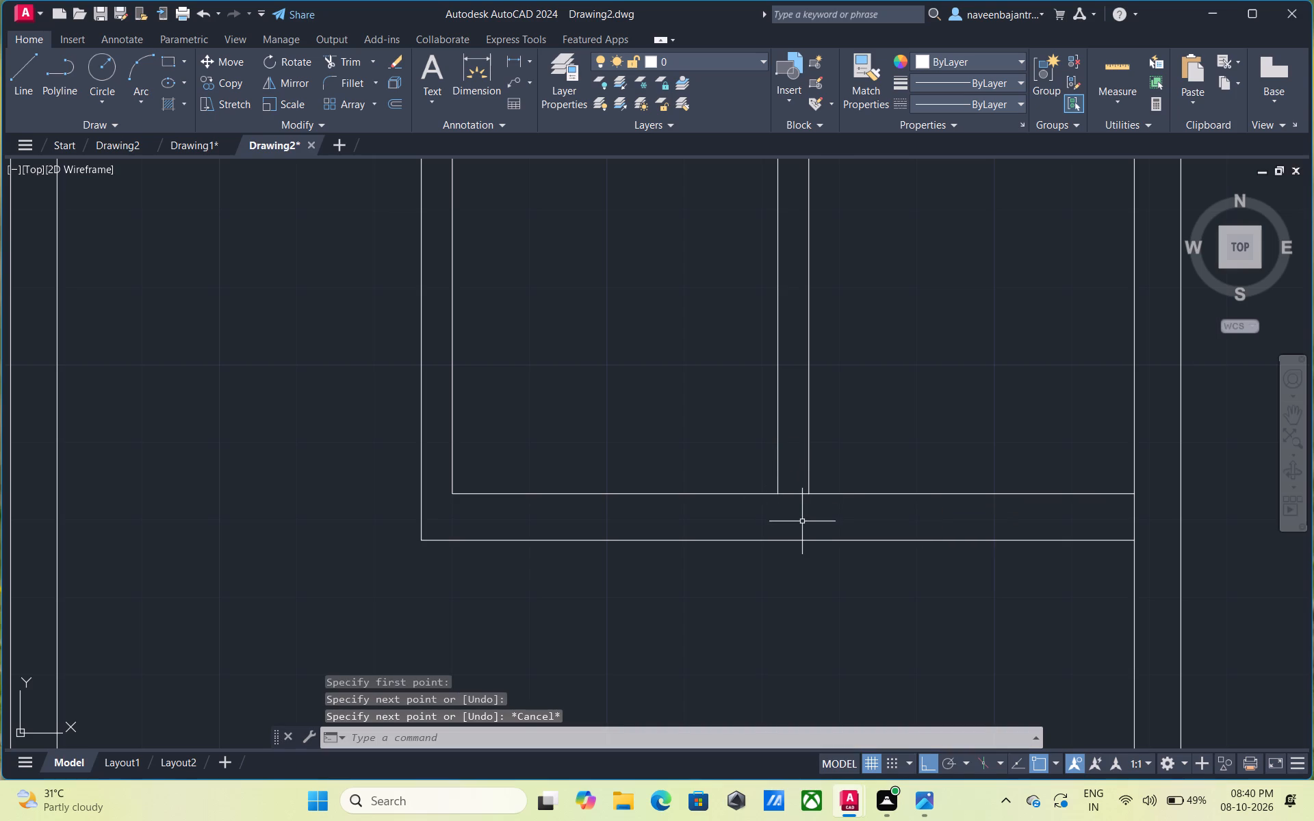
Offset the short line at the middle partition's lower end 1" upward.
text(o)
key(space)
key(space)
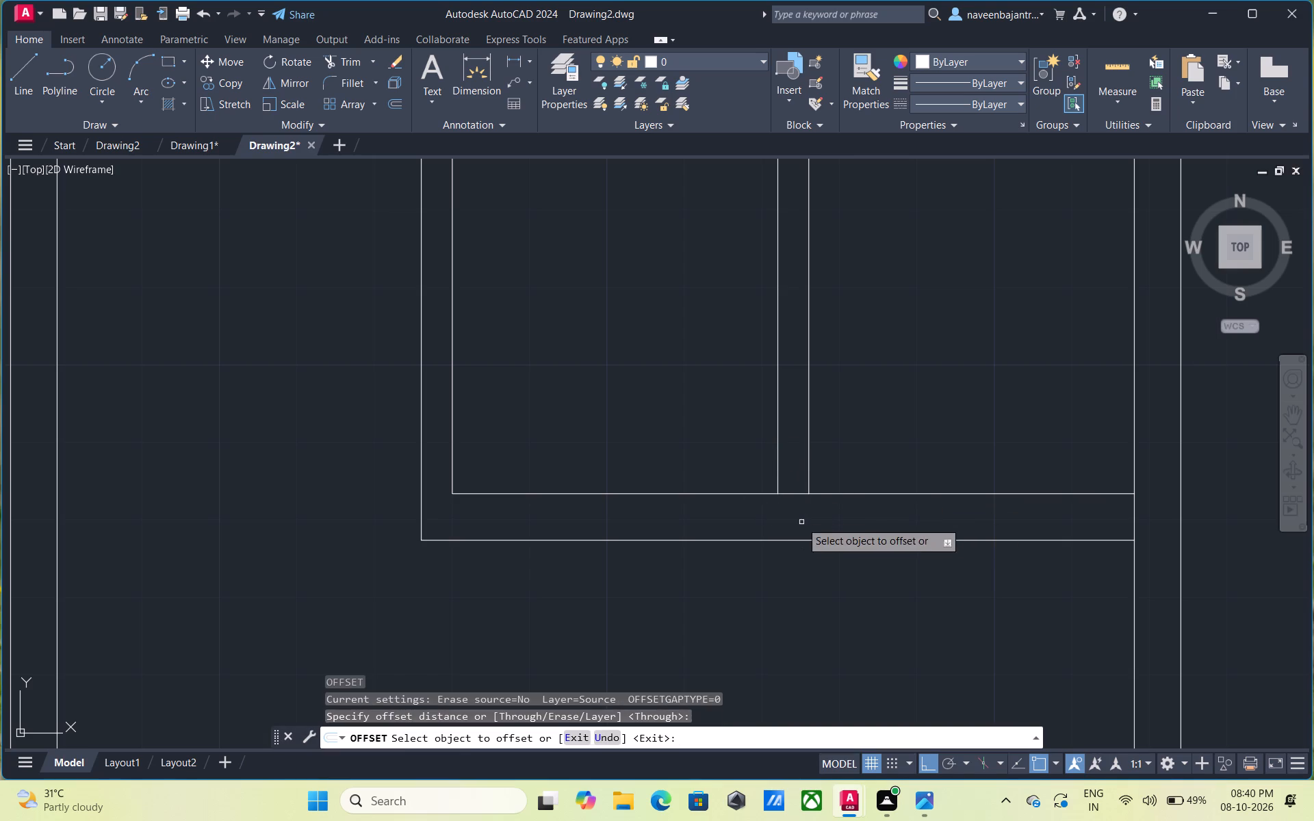
click(797, 494)
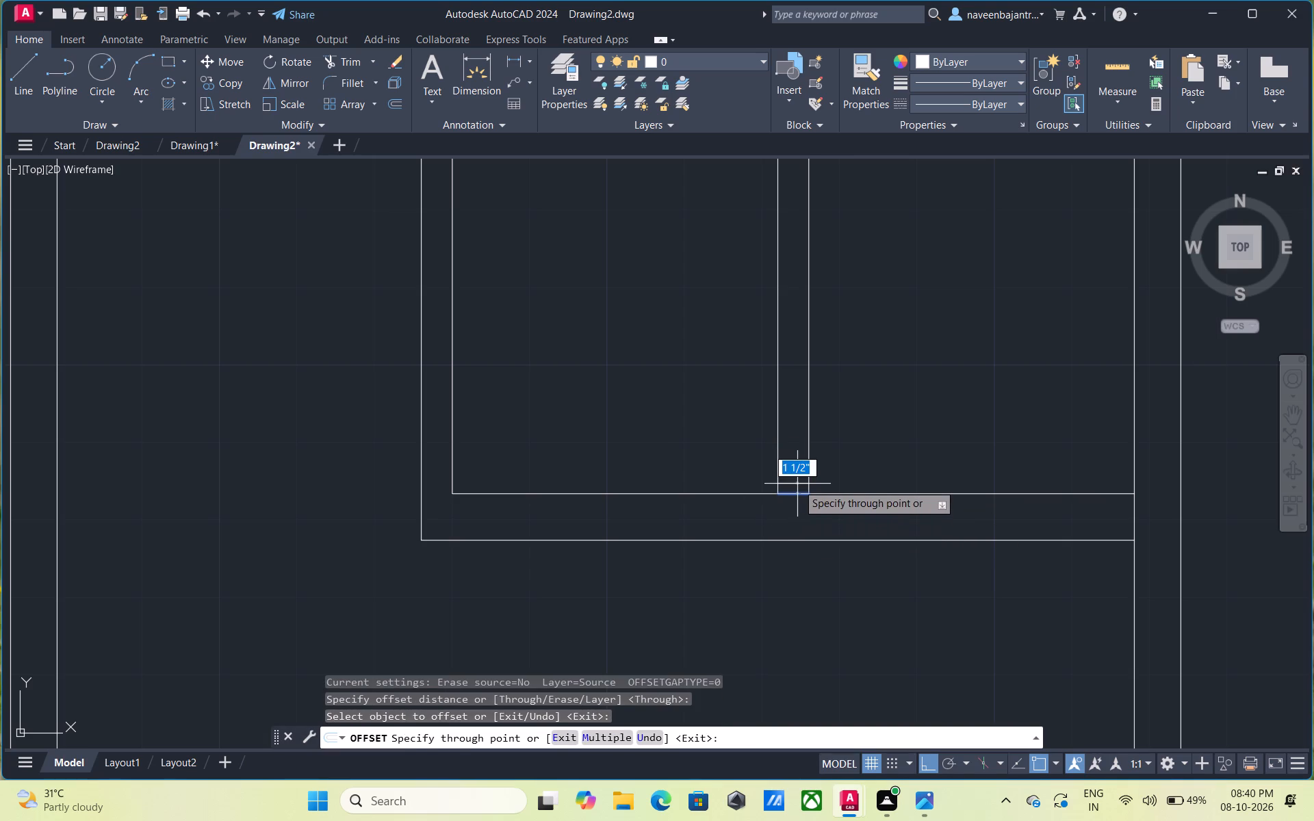
key(1)
key(shift+quotedbl)
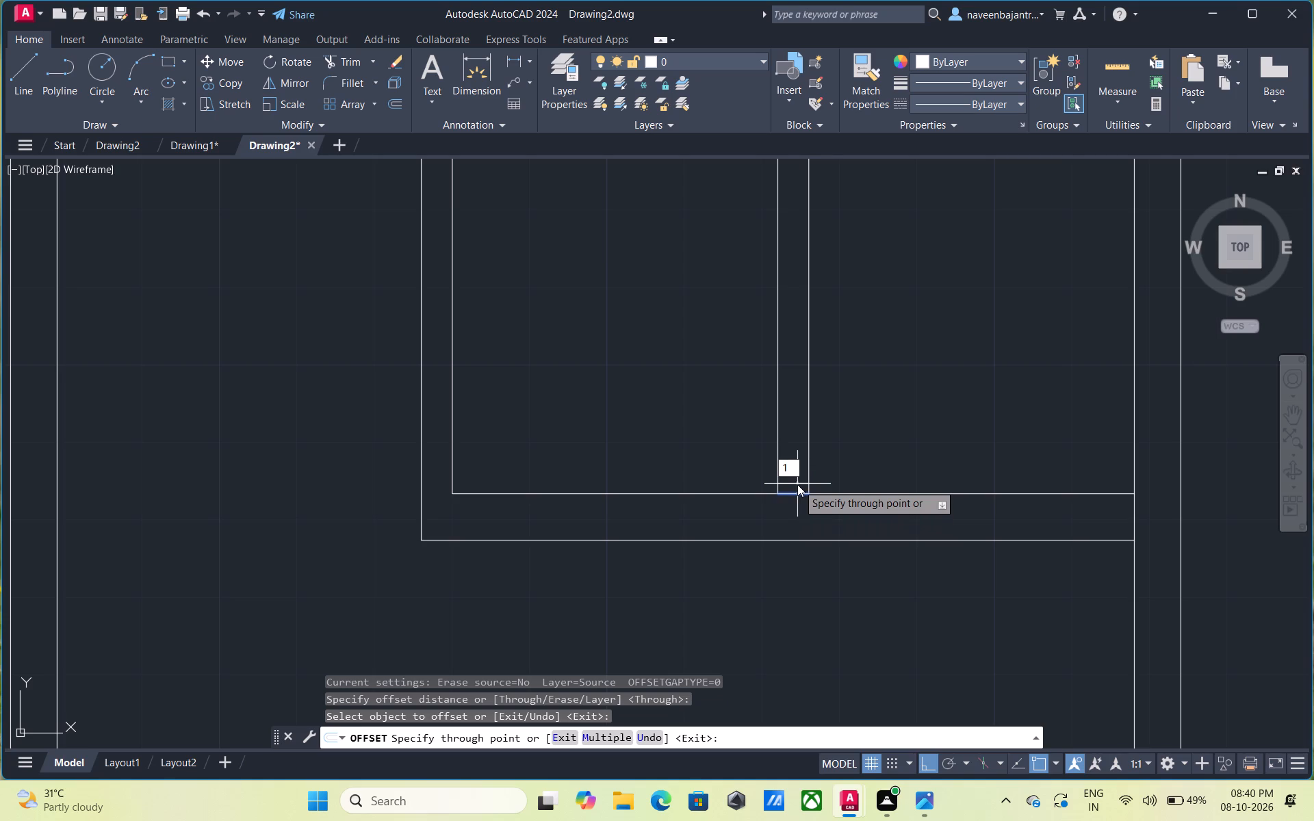
key(Return)
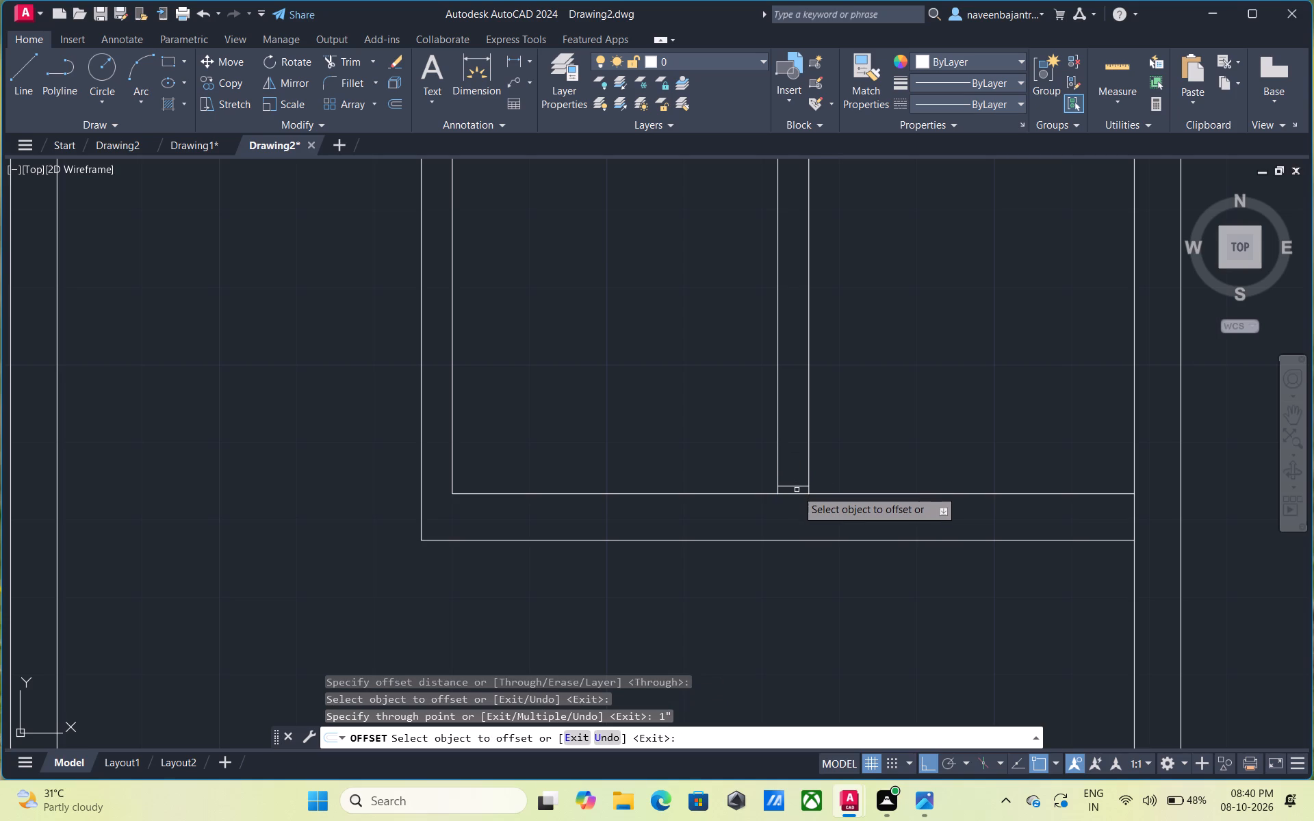
key(Escape)
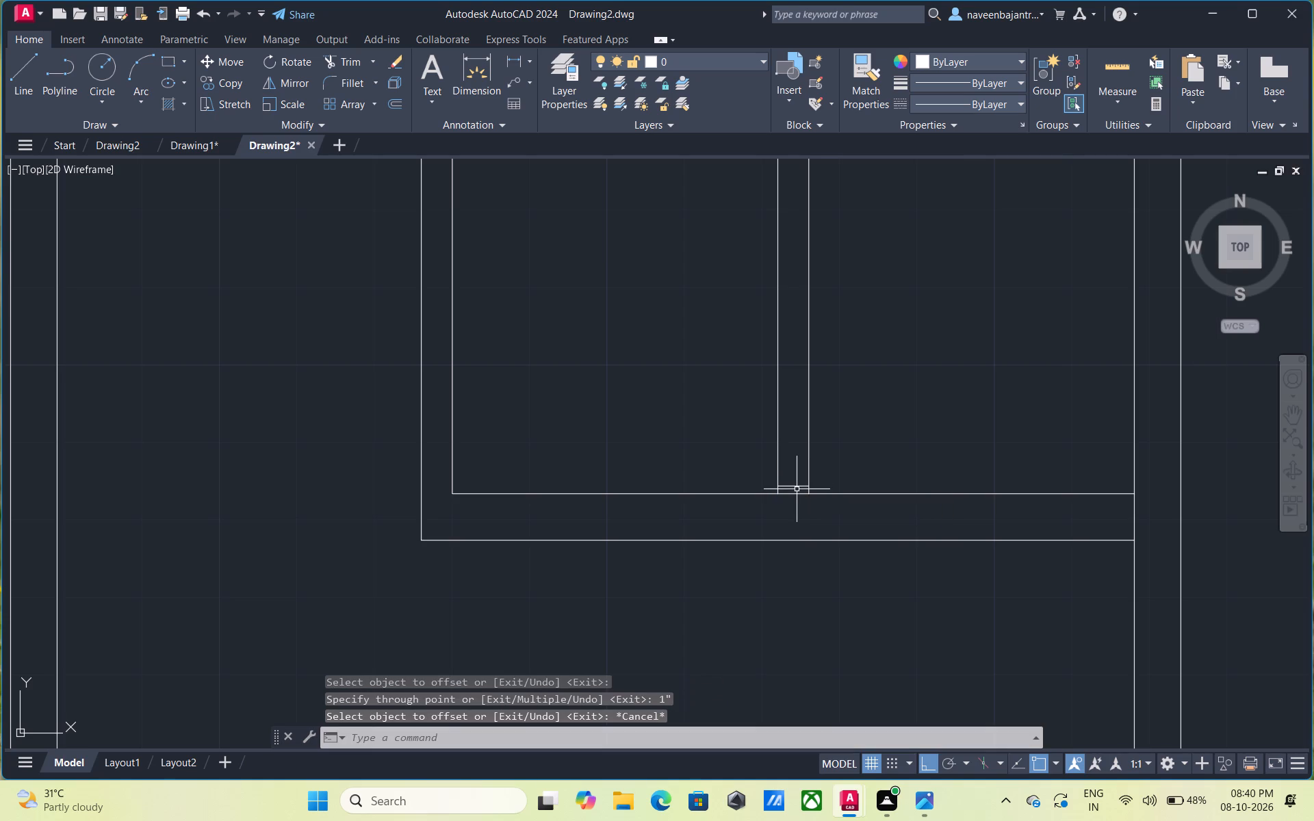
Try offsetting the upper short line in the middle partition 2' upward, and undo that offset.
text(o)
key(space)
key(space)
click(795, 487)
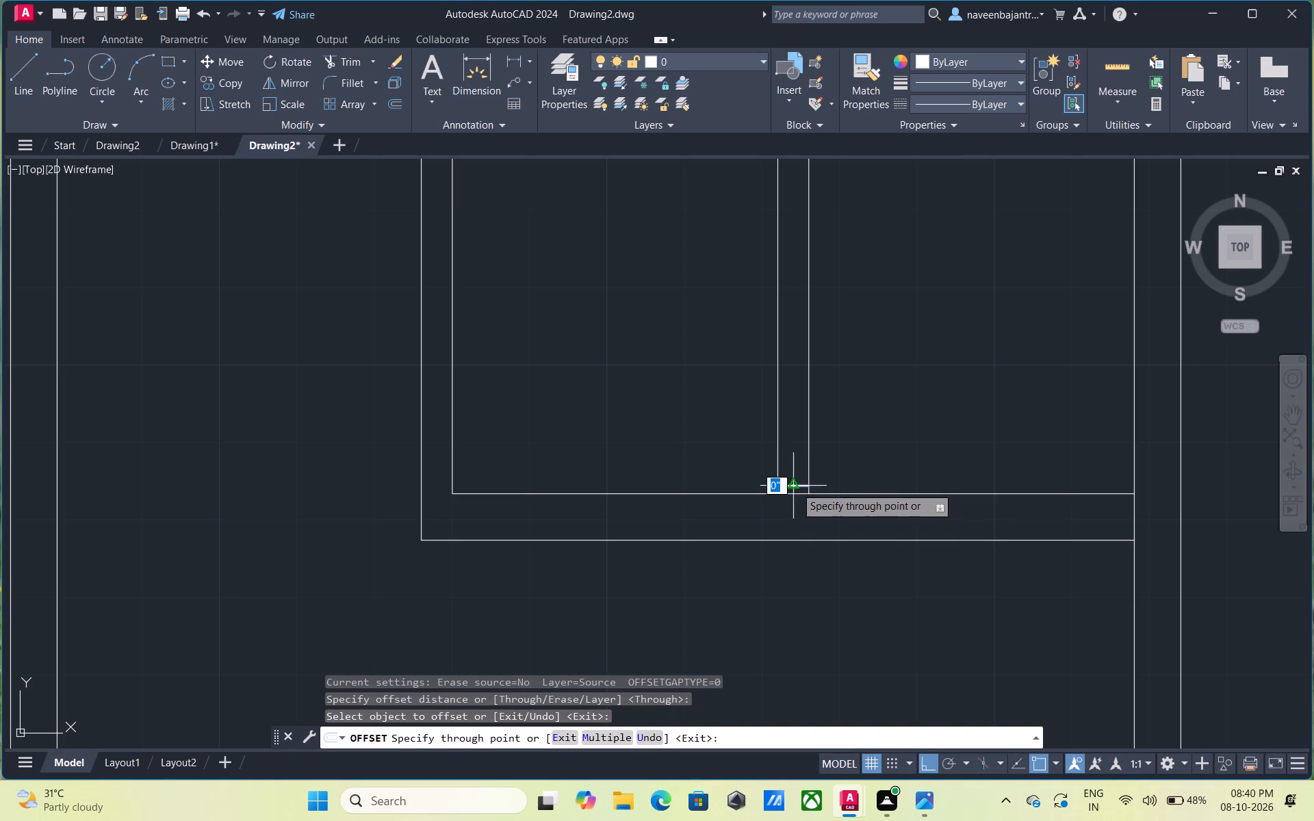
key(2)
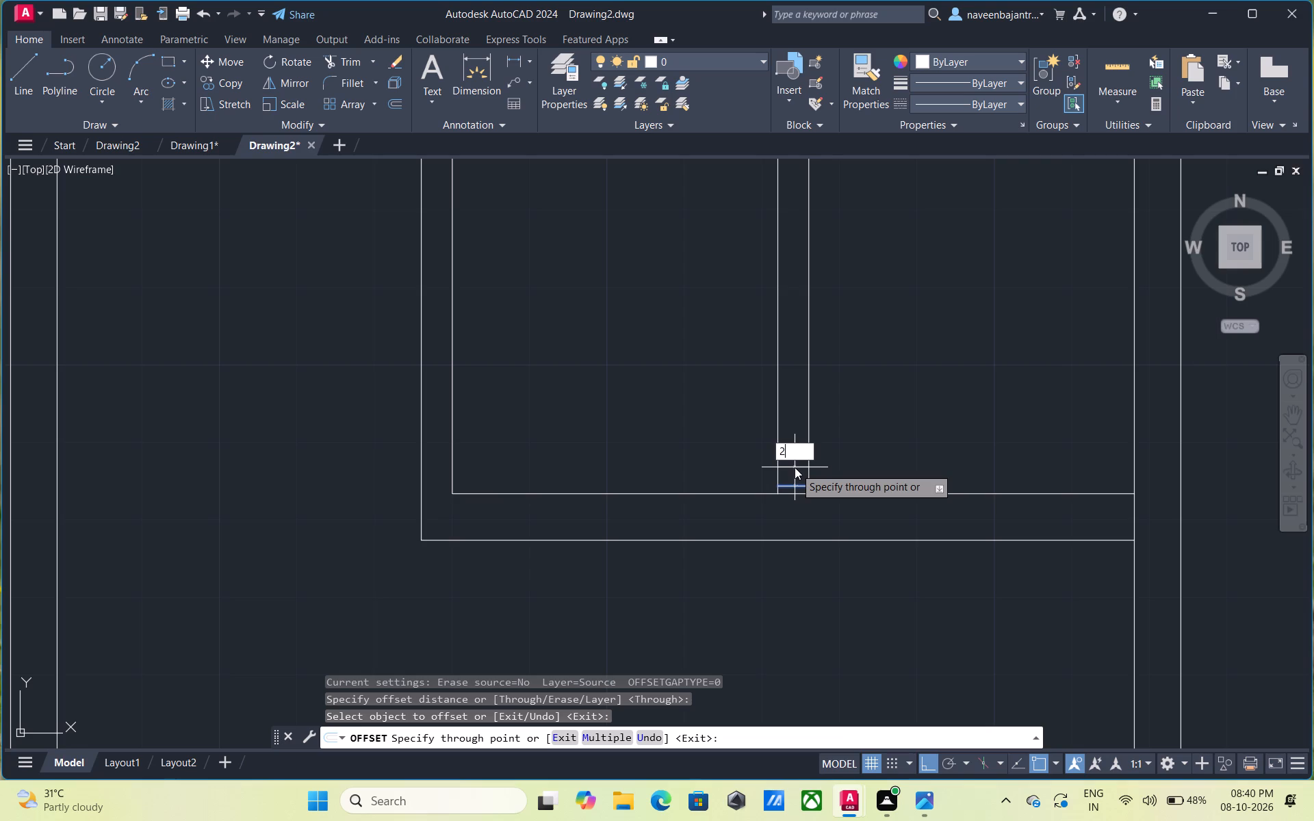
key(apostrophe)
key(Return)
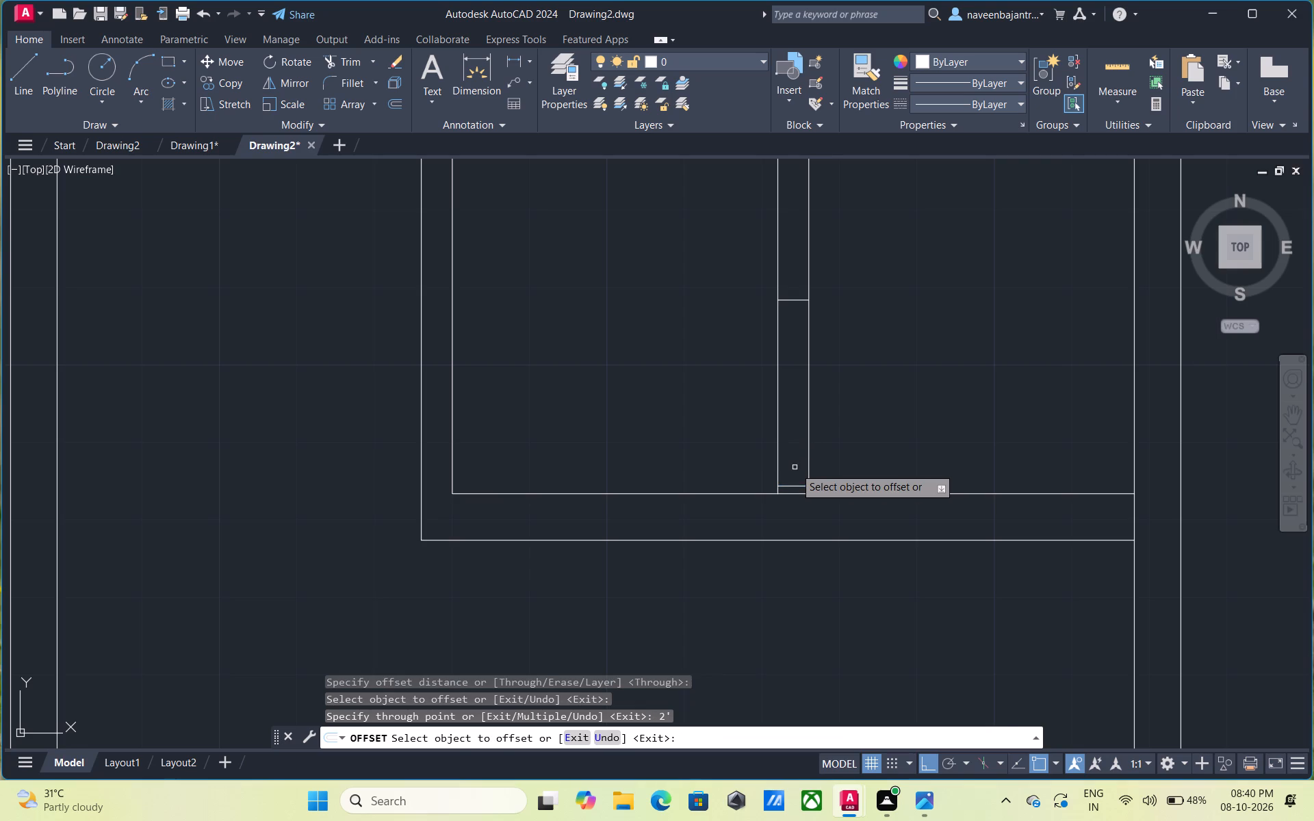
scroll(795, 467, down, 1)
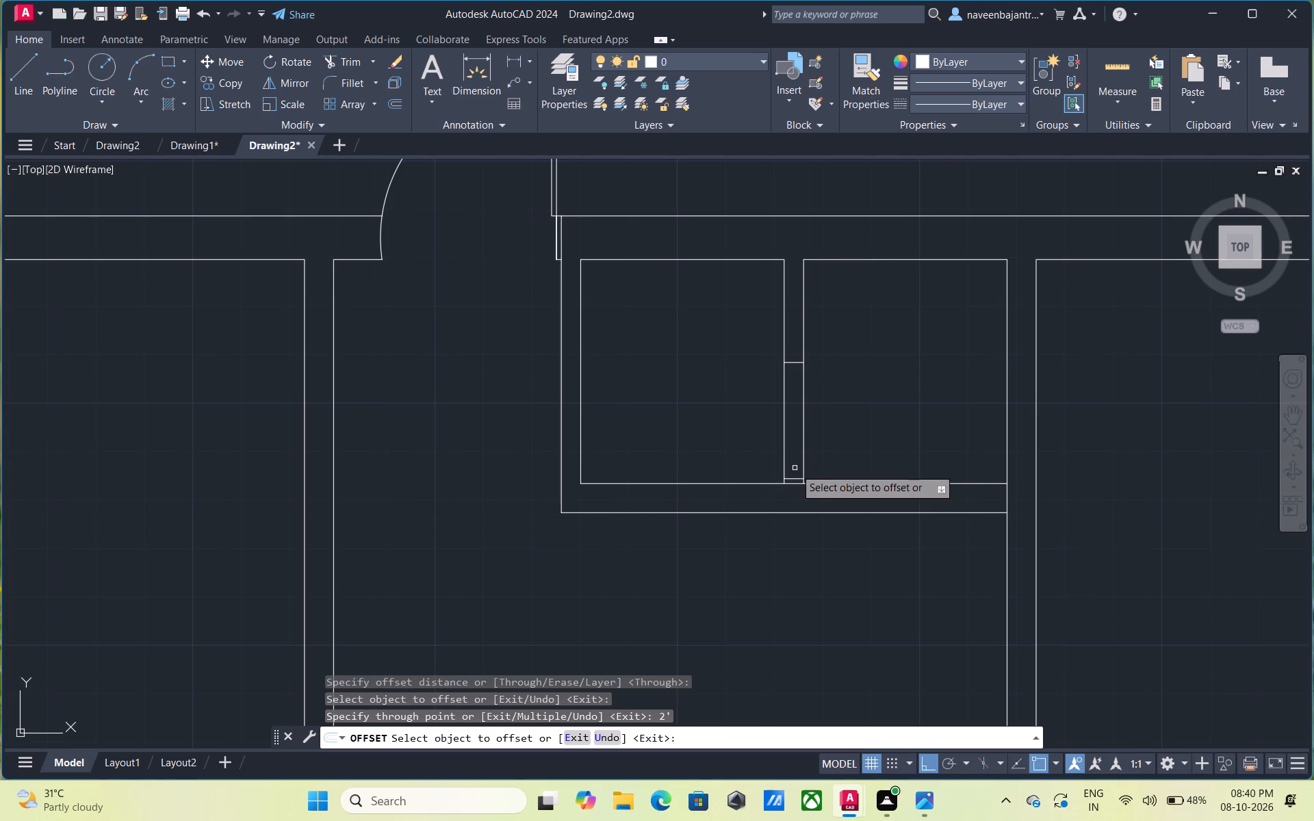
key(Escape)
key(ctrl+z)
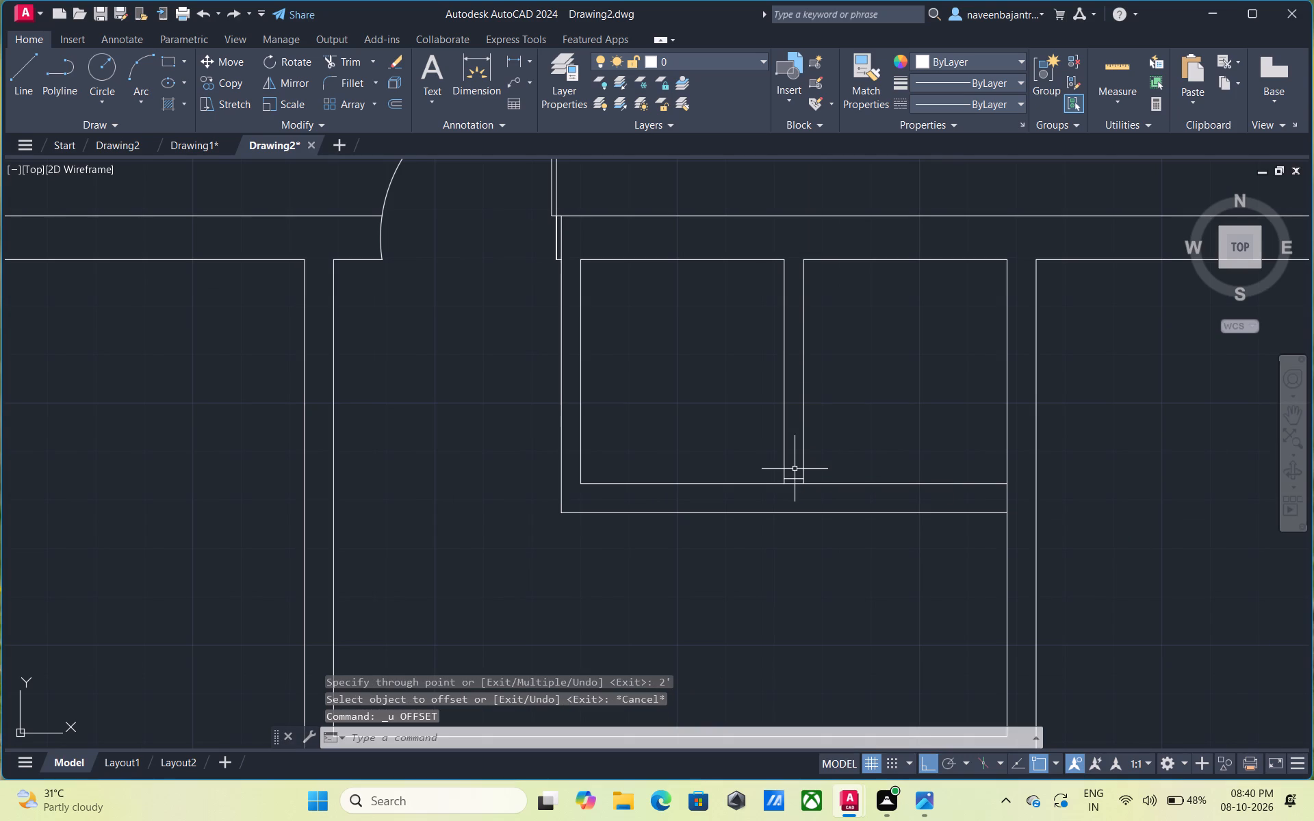
Offset the upper short line at the middle partition's lower end 1.5' upward.
scroll(796, 476, up, 1)
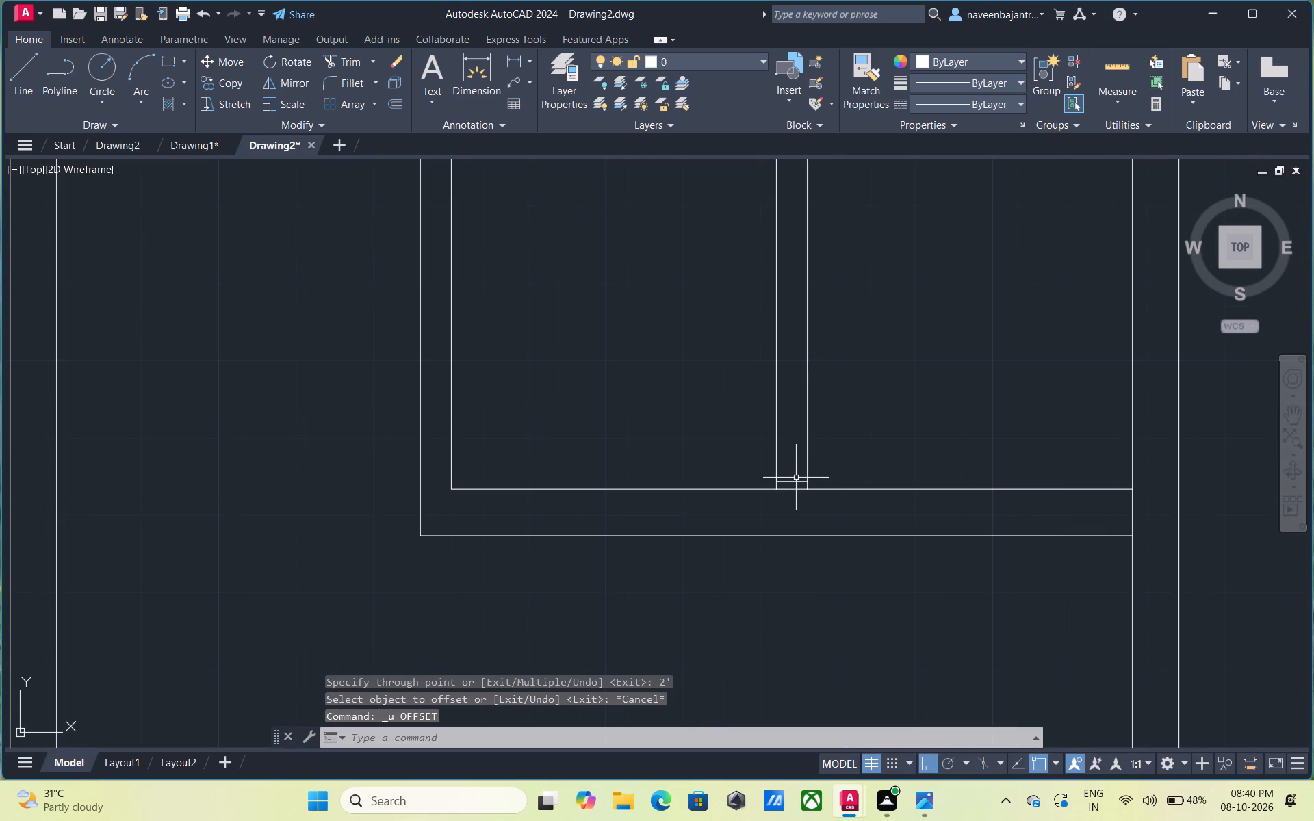
text(o)
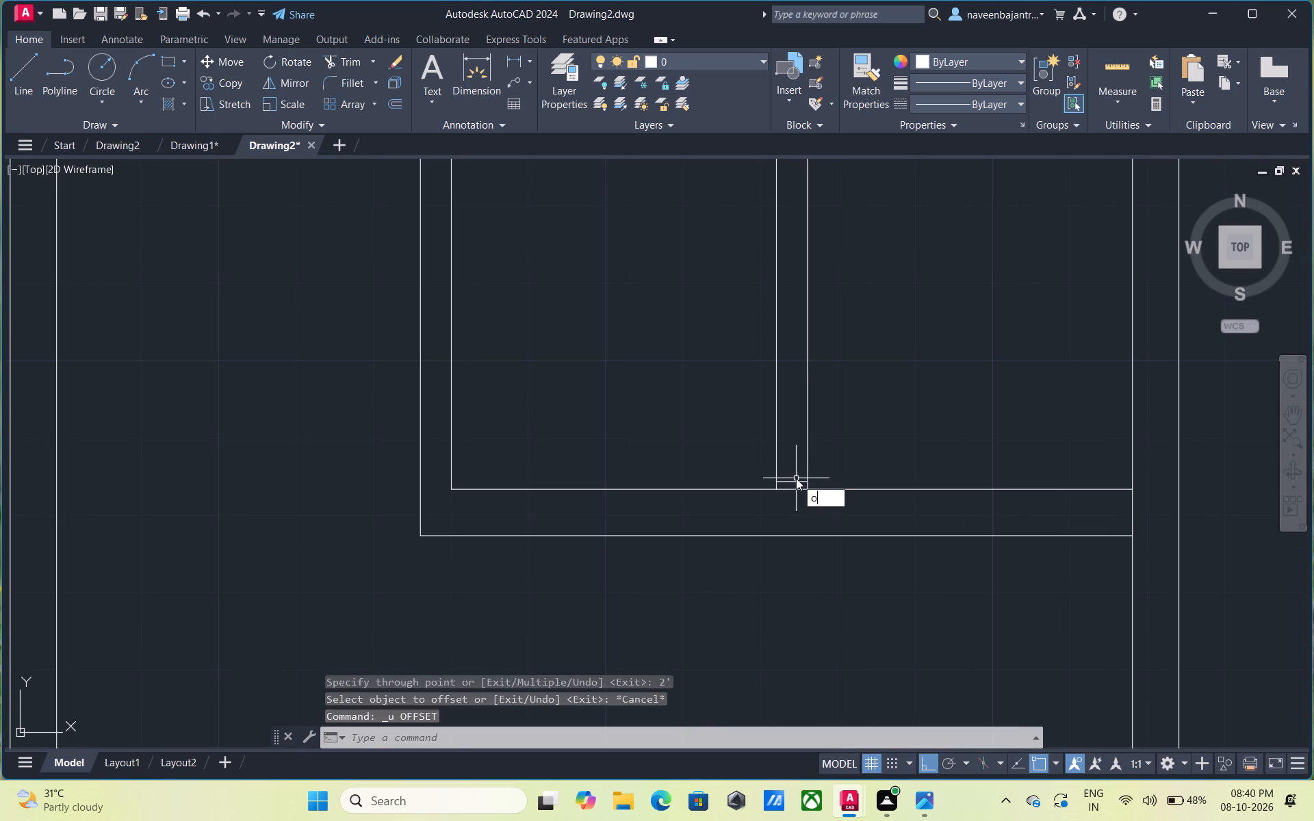
key(space)
key(space)
click(796, 483)
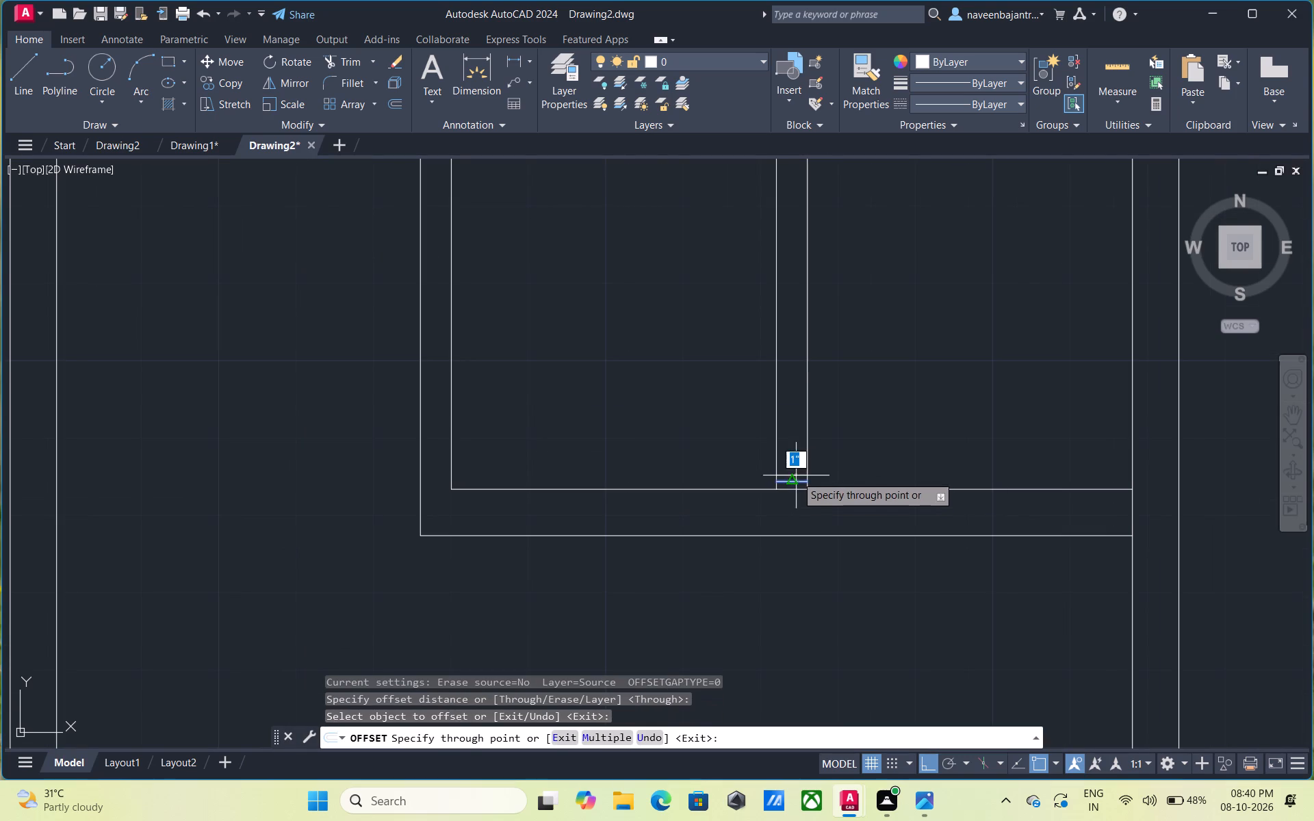
text(1.5')
key(Return)
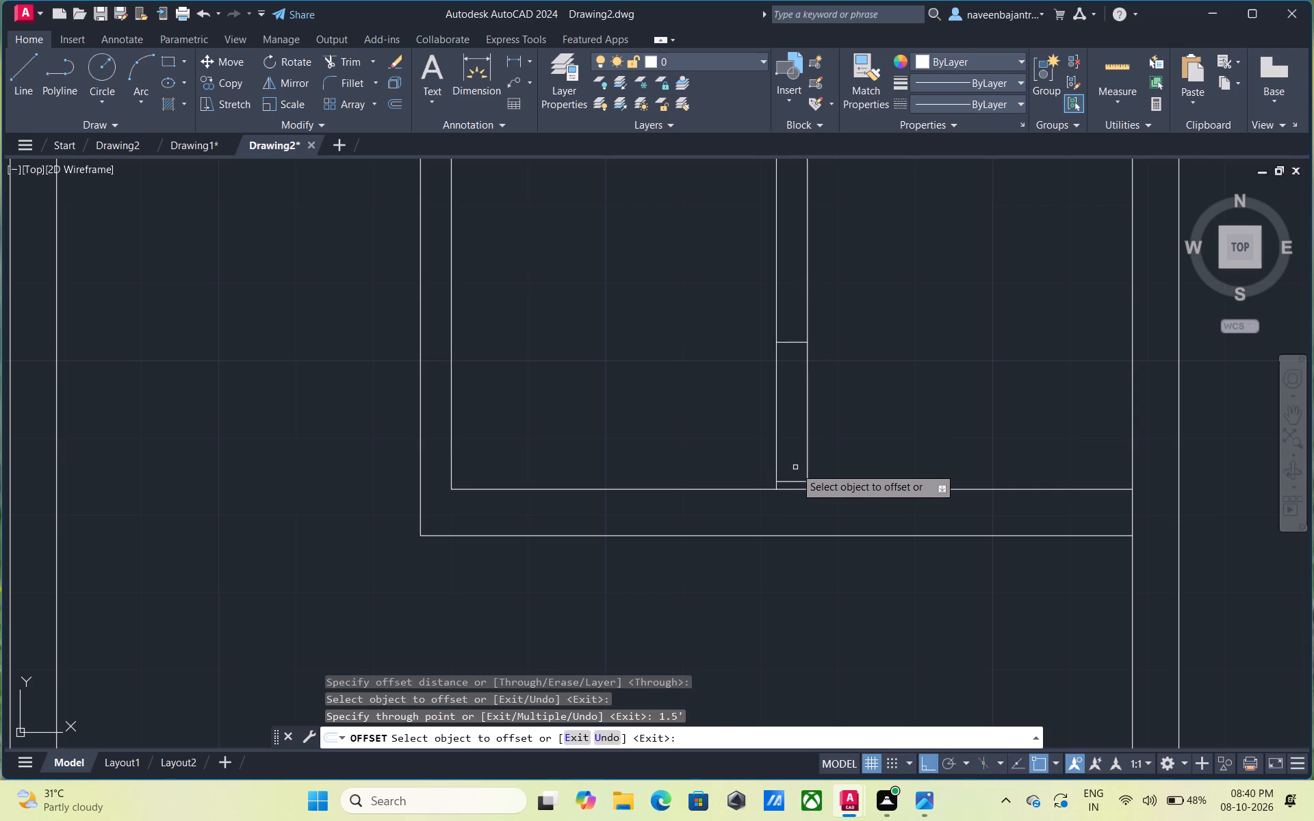
key(Escape)
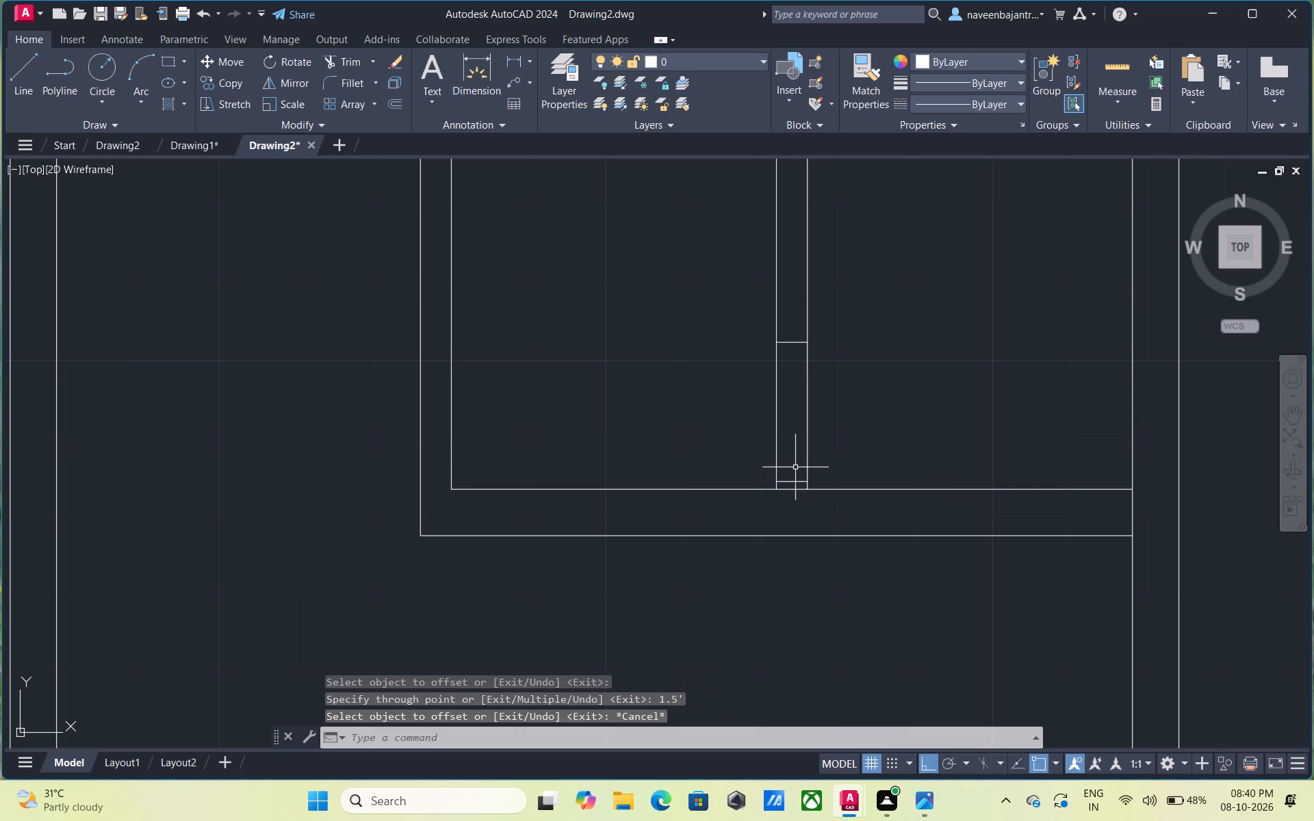
Trim both side lines of the middle partition between the two short cross lines to open the doorway.
text(tr)
key(space)
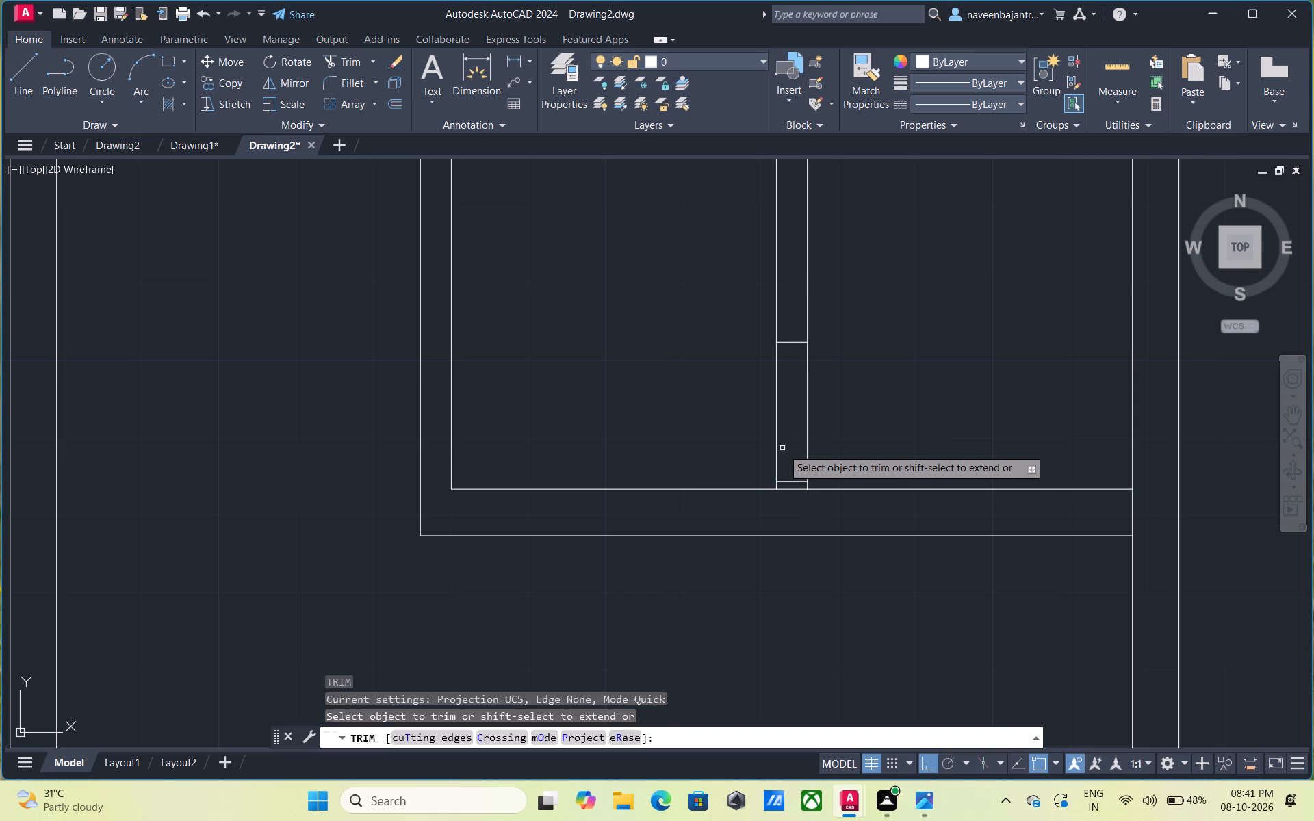
click(777, 439)
click(808, 436)
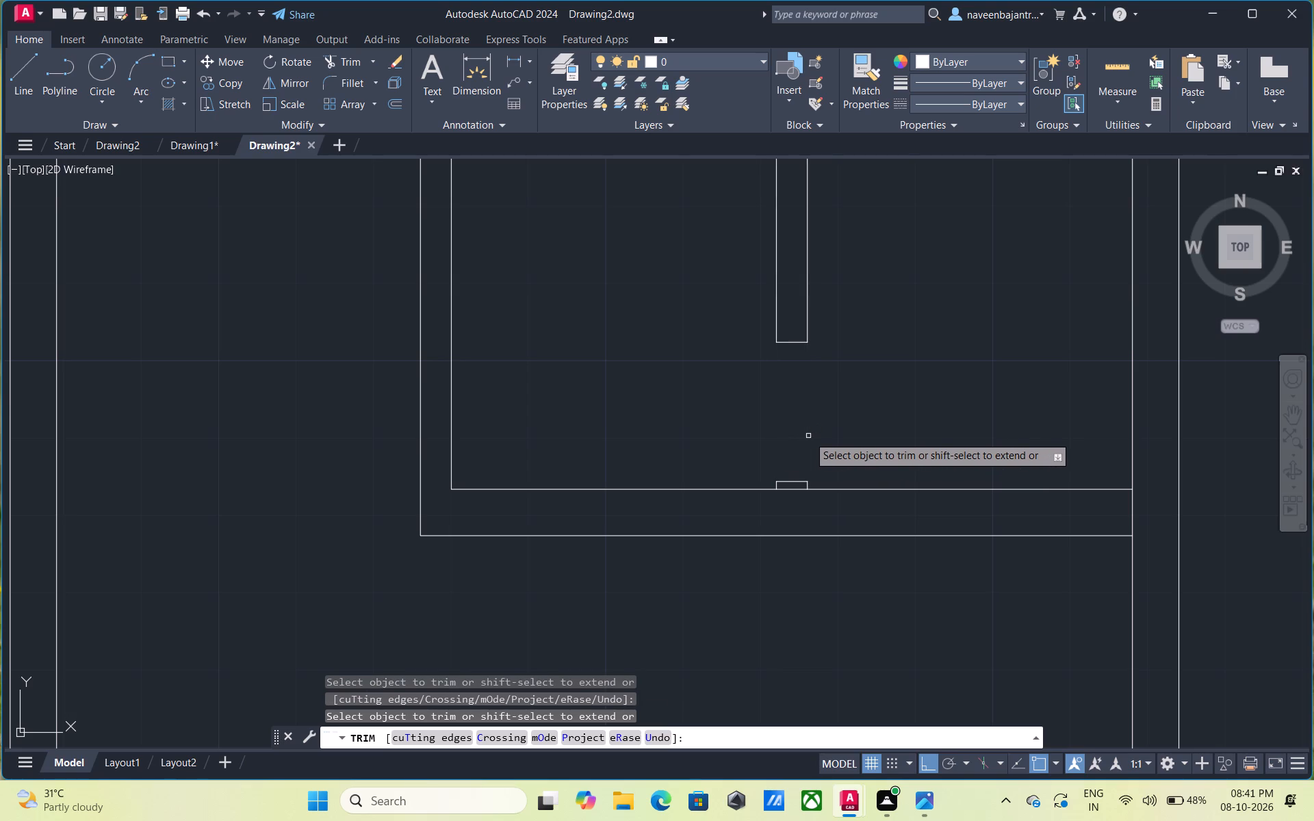
key(Escape)
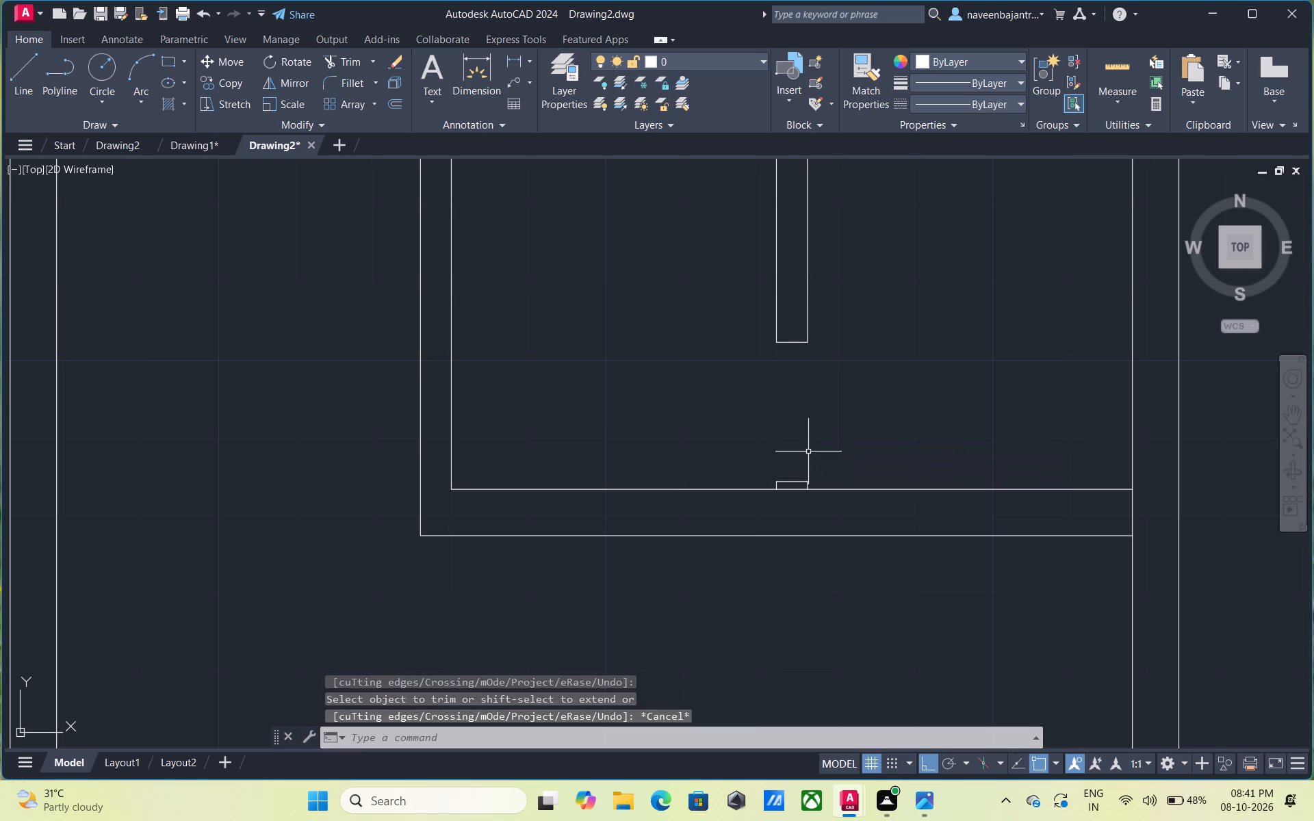
Draw a 1.5' horizontal door line to the right from the upper right corner of the small stub below the doorway.
text(l)
key(space)
click(807, 483)
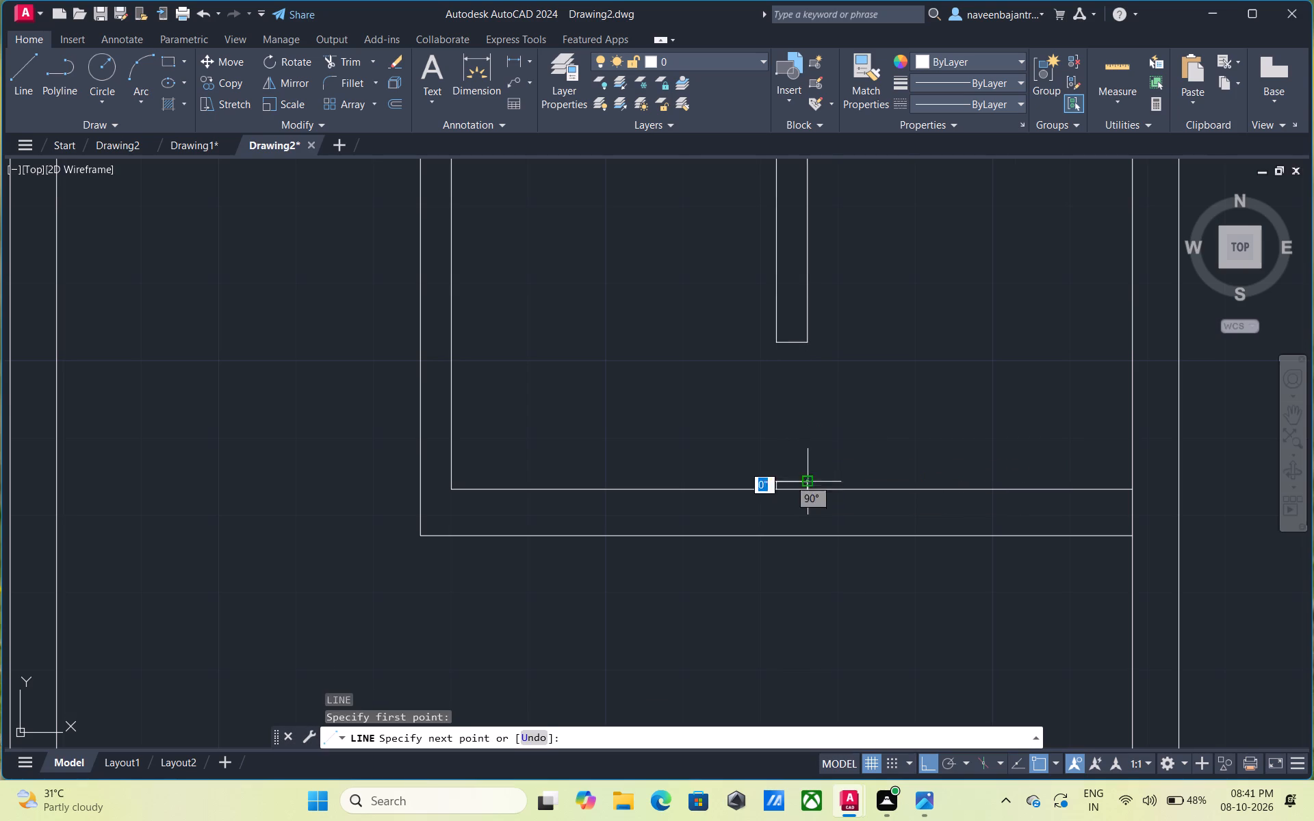
text(1.5)
key(apostrophe)
key(Return)
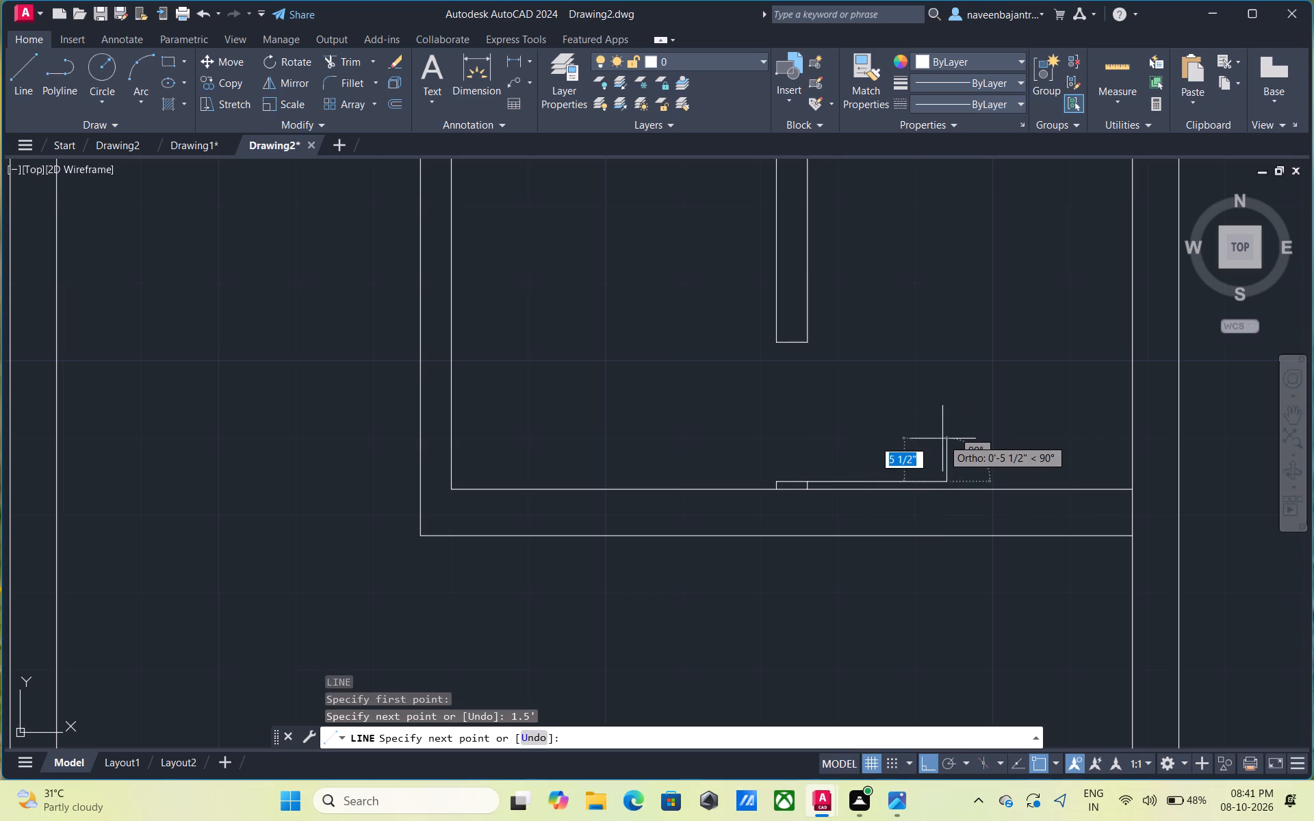
key(Escape)
Offset the 1.5' door line 1" upward to give the door leaf its thickness.
key(o)
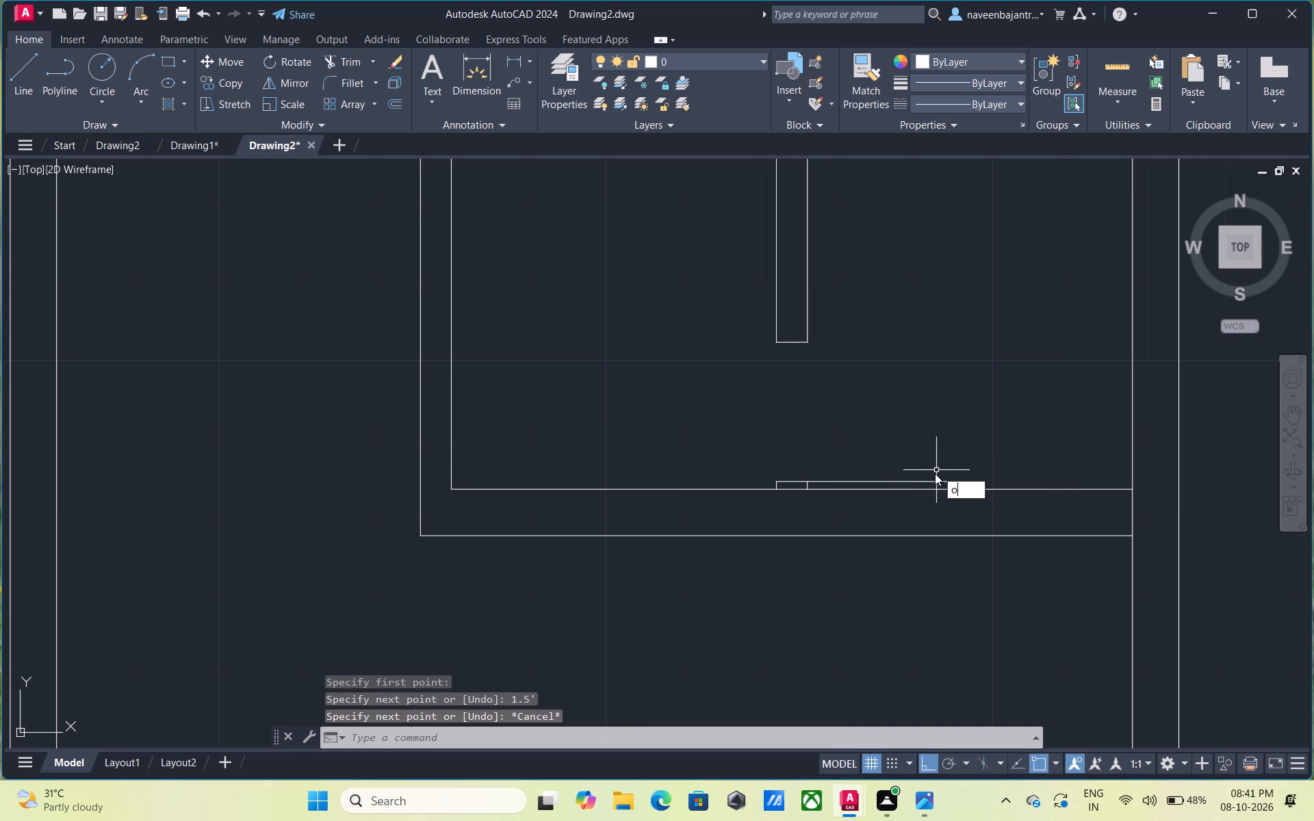
key(space)
key(space)
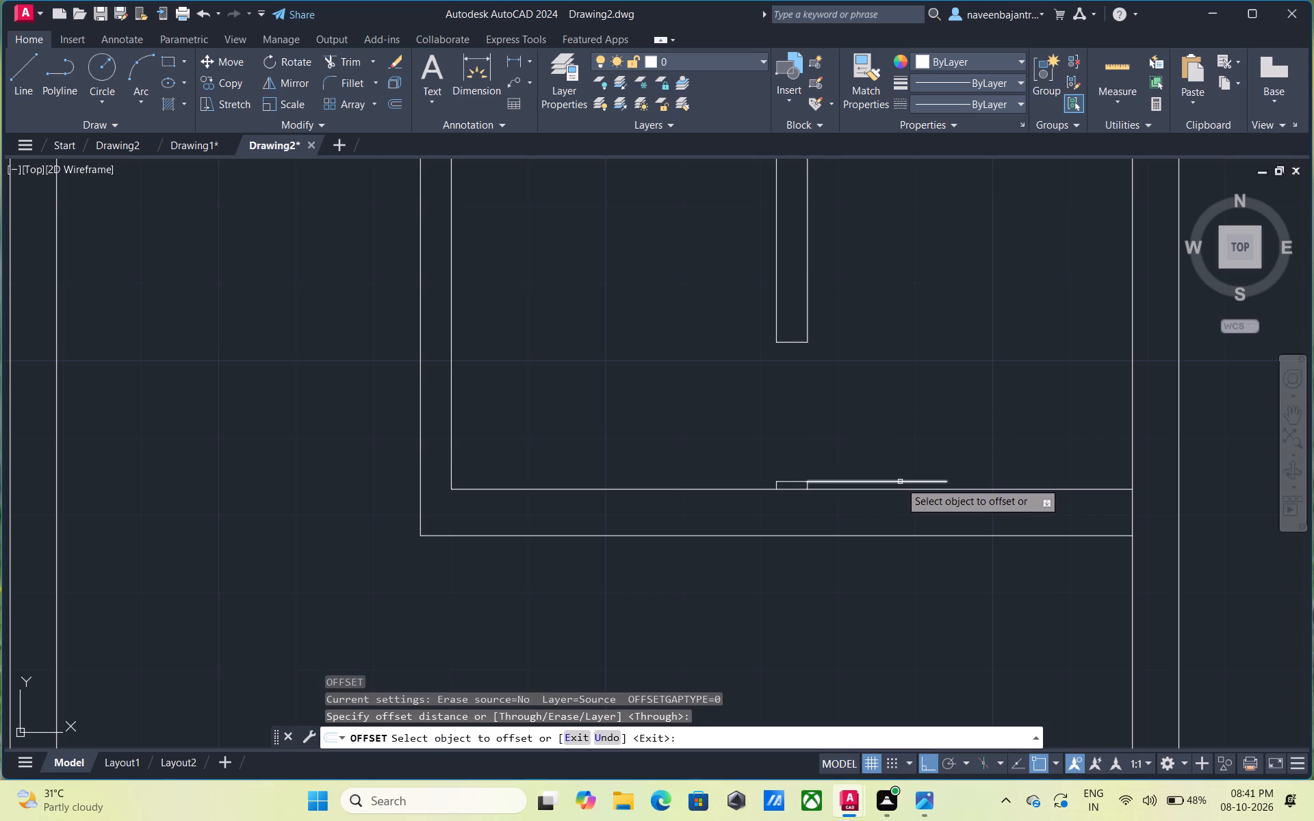
click(900, 482)
text(1")
key(Return)
key(Escape)
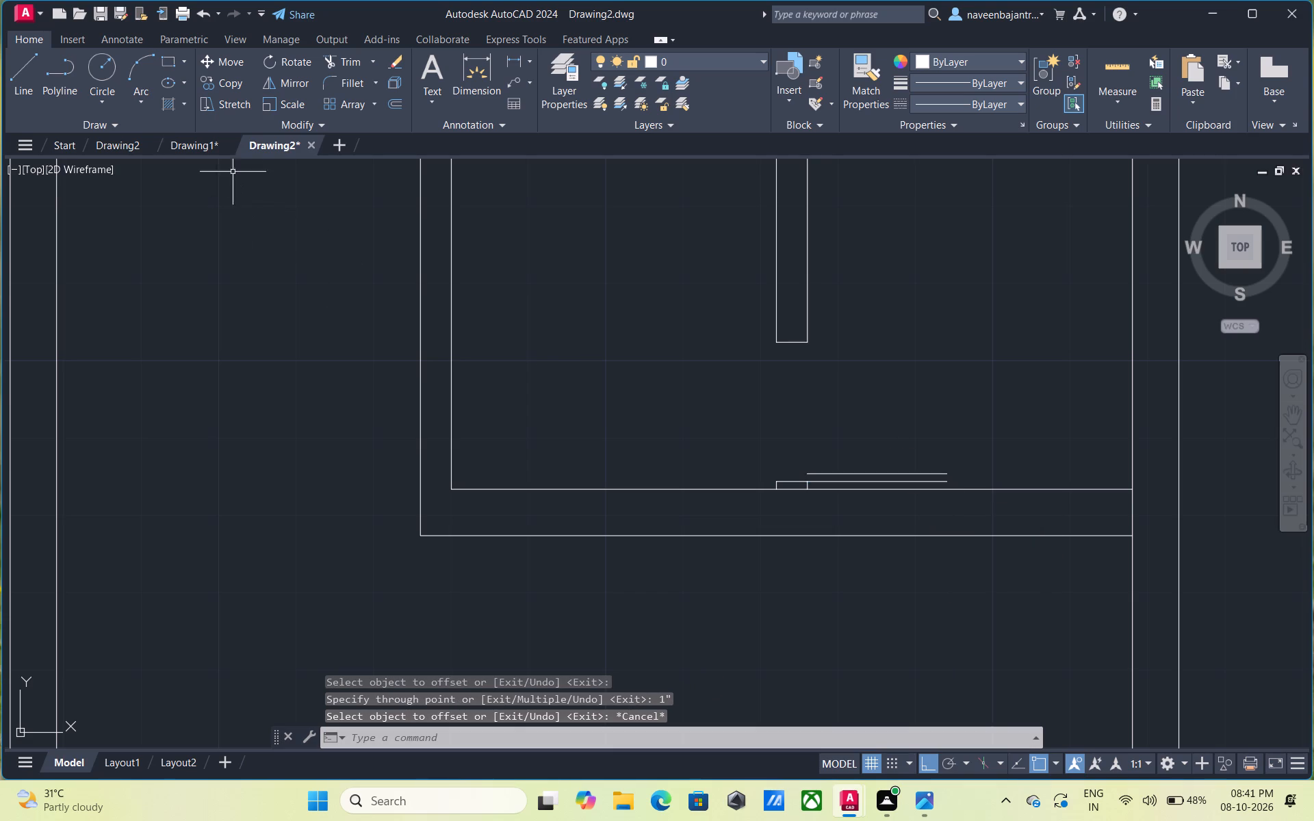
Draw the door-swing arc from the leaf's lower free end through the partition end's right corner to its left corner.
click(146, 57)
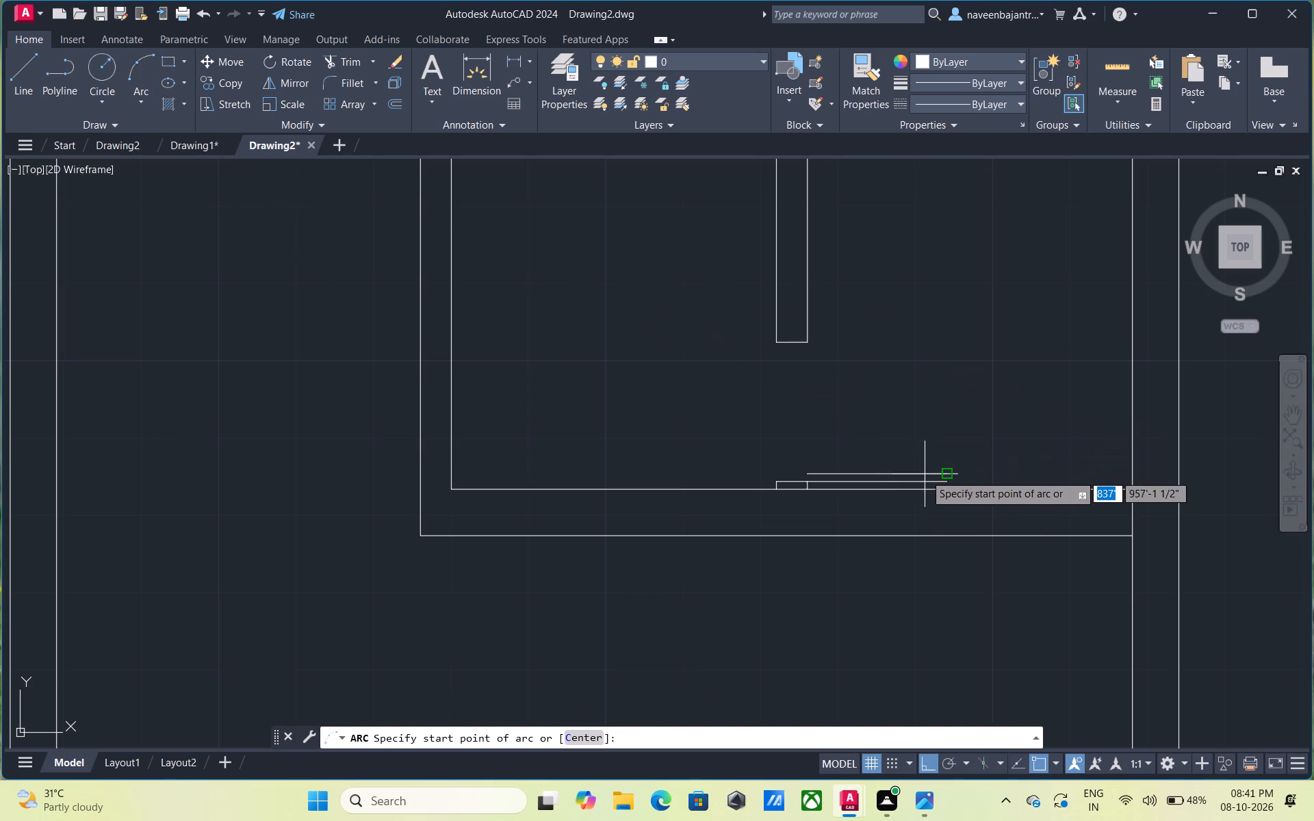
scroll(925, 474, up, 2)
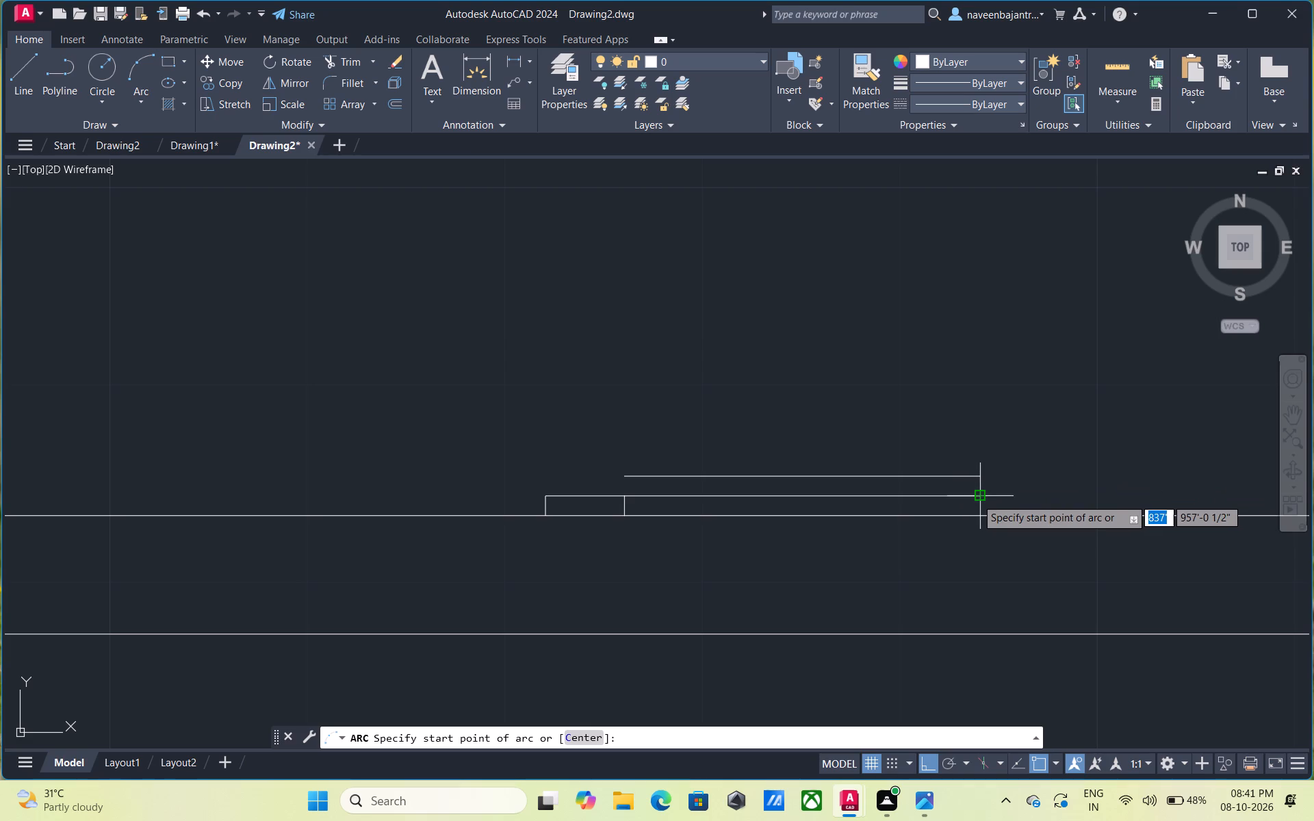
click(976, 498)
scroll(976, 498, down, 2)
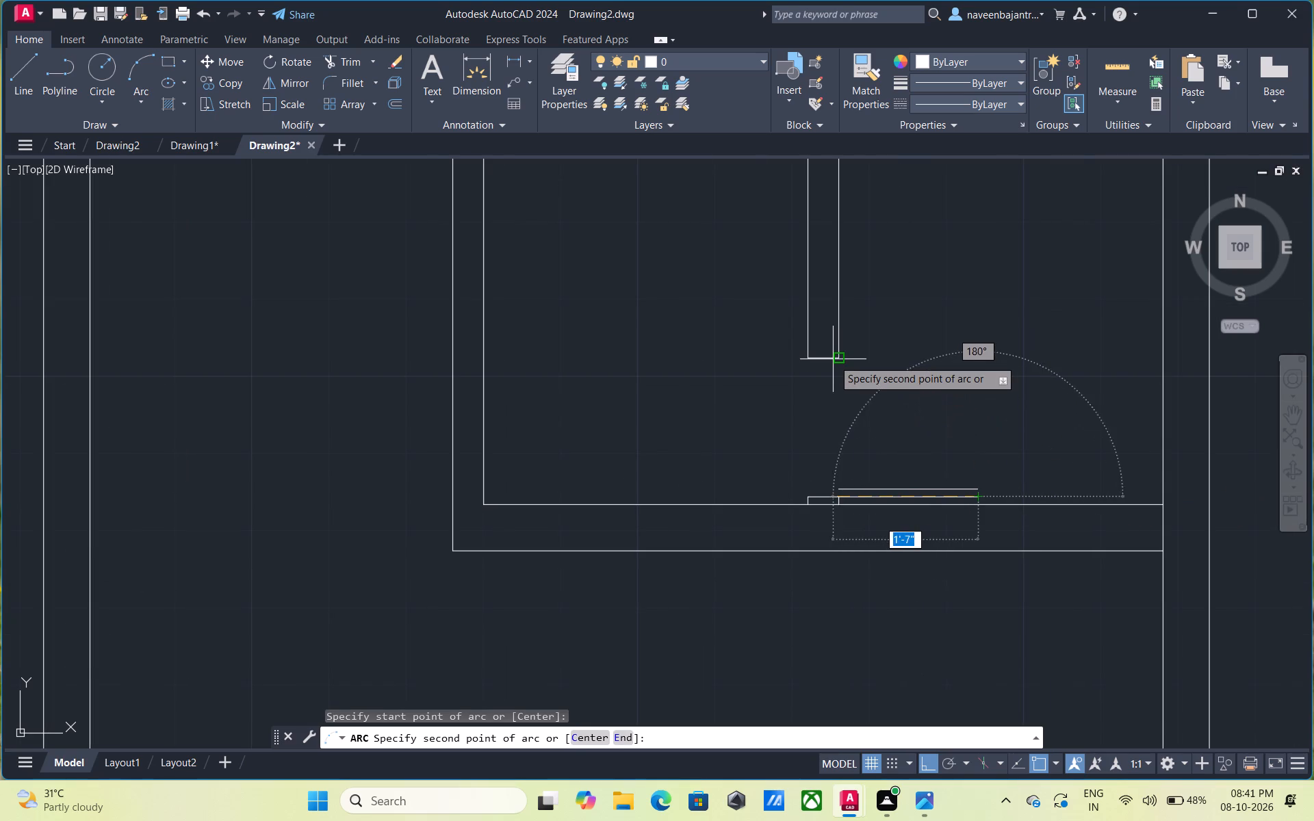
click(833, 359)
click(810, 359)
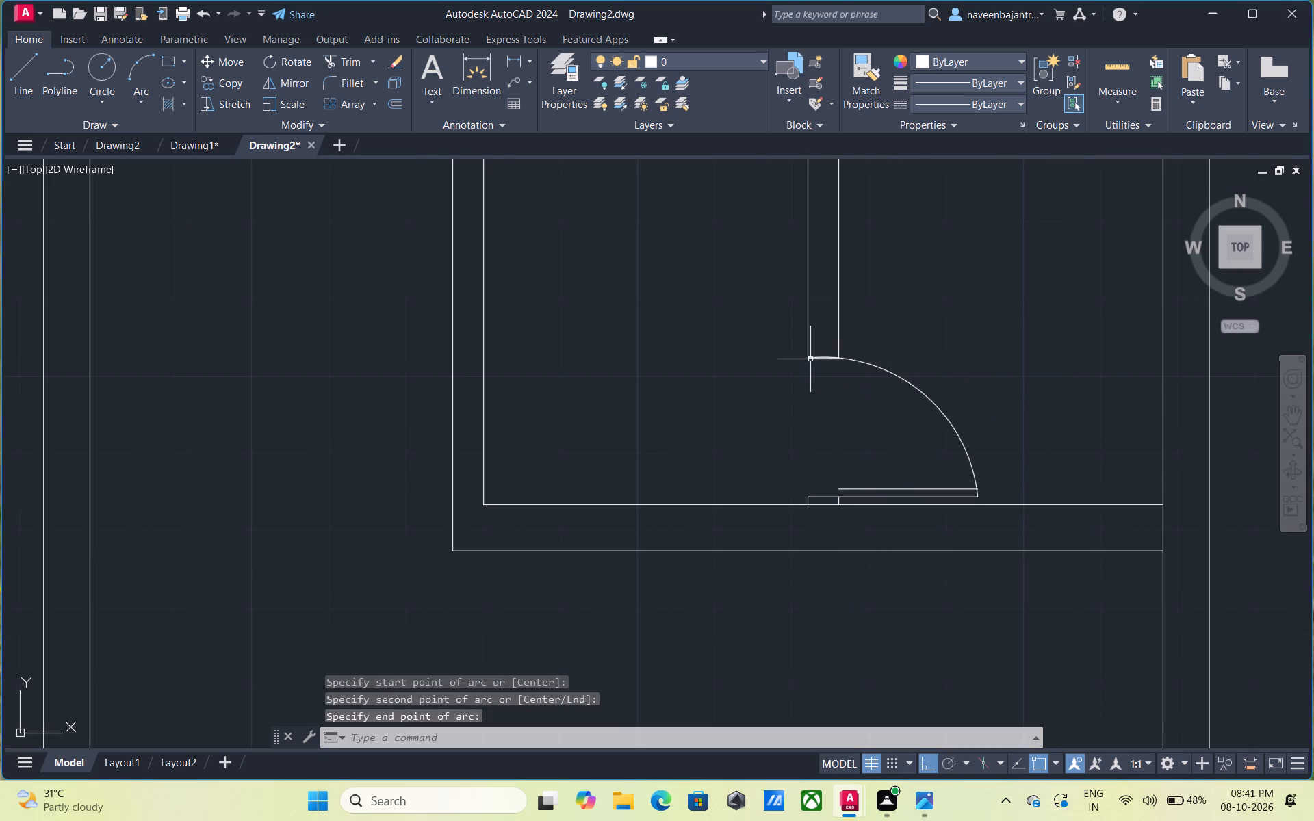
key(Escape)
Close the door leaf's hinge end with a short vertical line joining its two horizontal lines.
text(l)
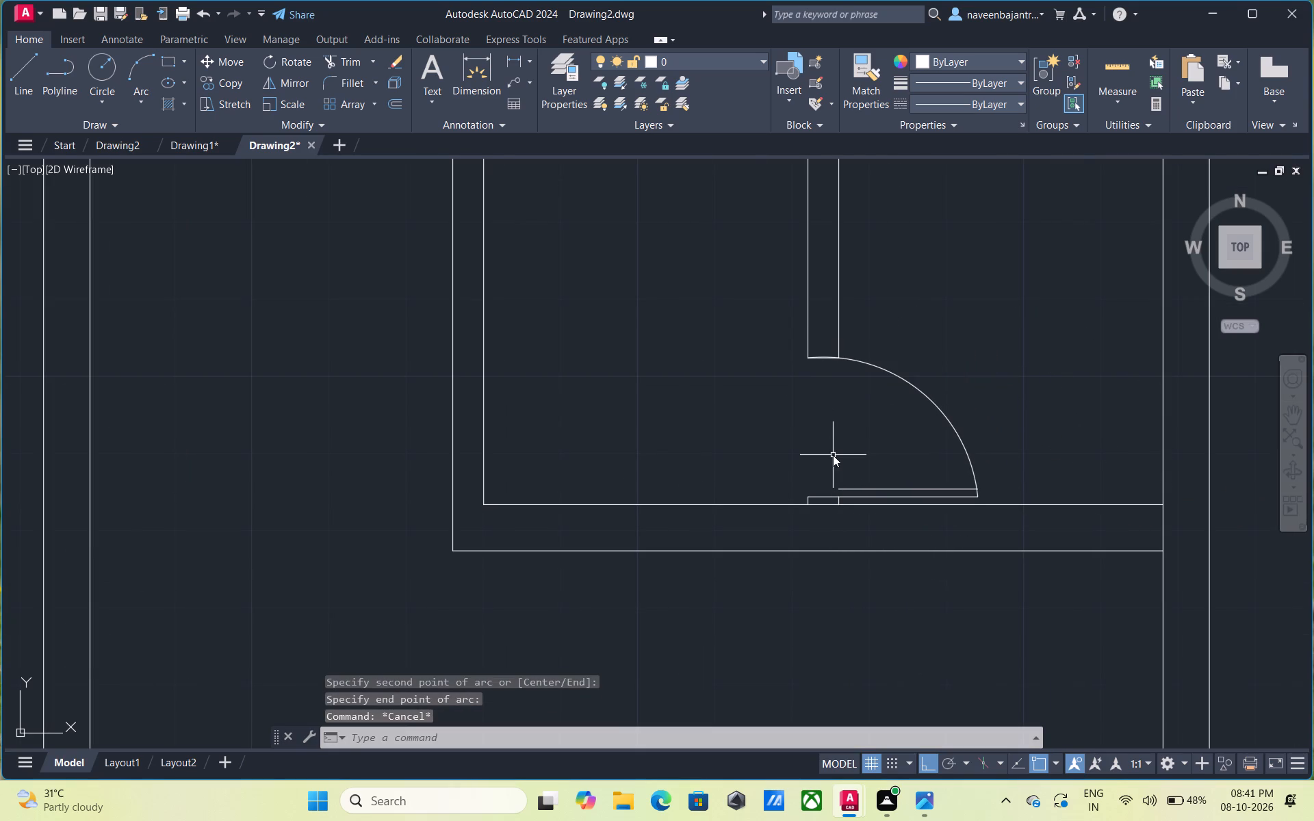
key(space)
scroll(833, 455, up, 2)
click(849, 548)
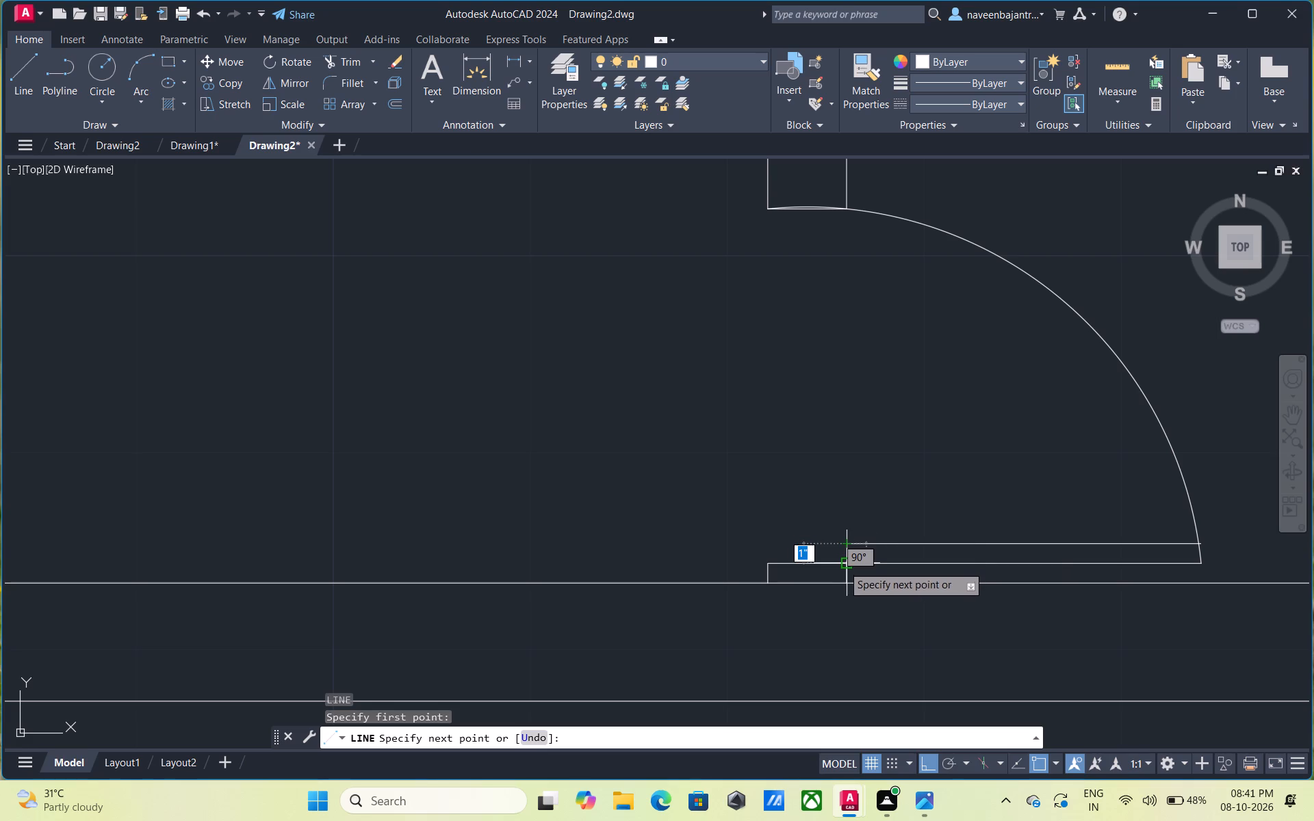
click(842, 567)
key(Escape)
scroll(842, 567, down, 1)
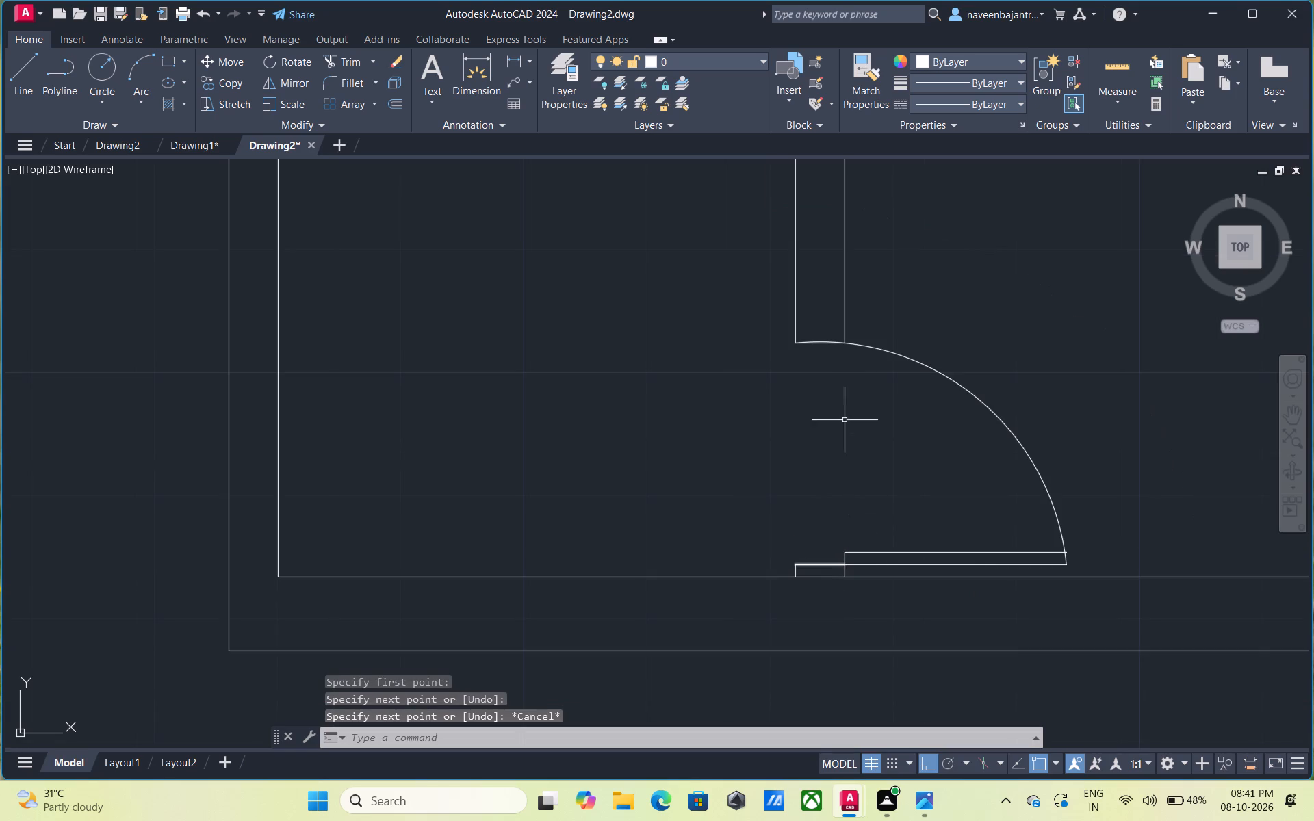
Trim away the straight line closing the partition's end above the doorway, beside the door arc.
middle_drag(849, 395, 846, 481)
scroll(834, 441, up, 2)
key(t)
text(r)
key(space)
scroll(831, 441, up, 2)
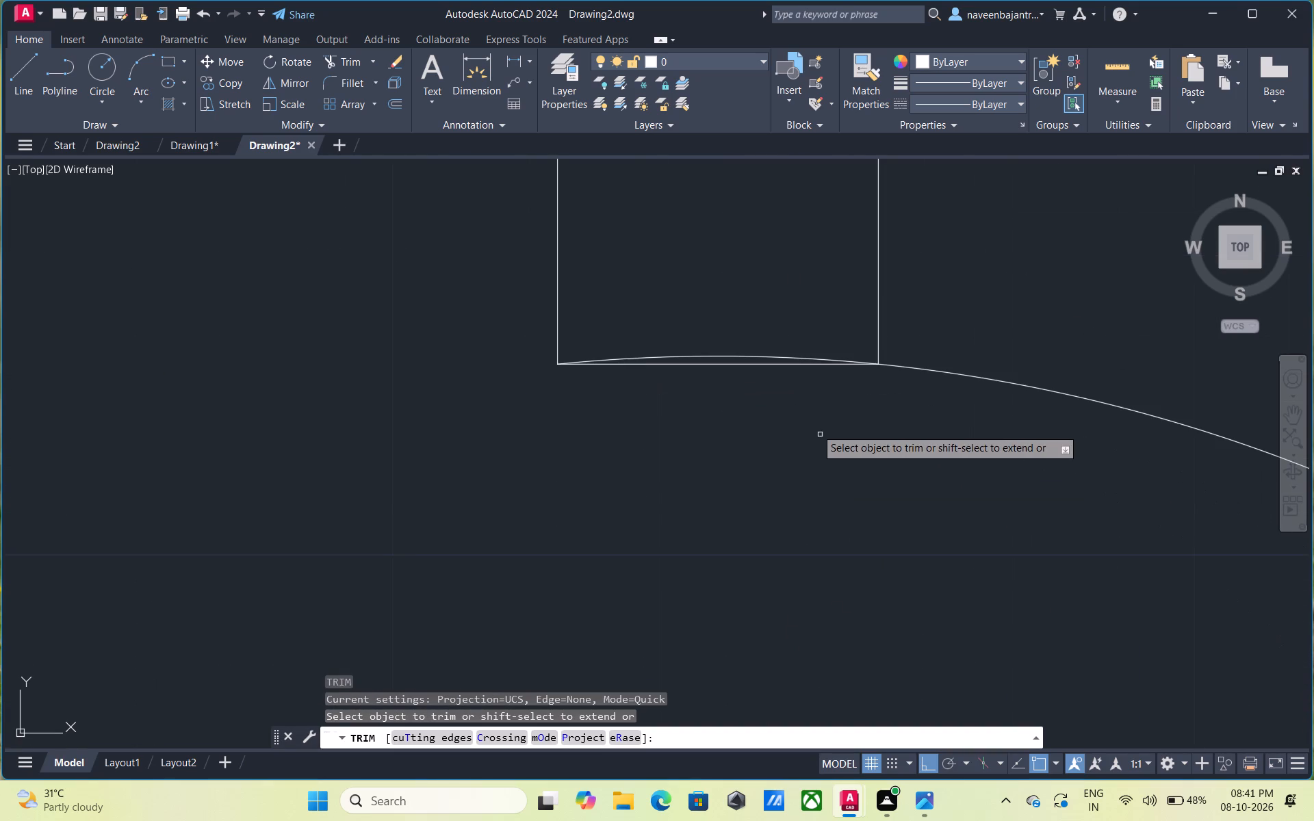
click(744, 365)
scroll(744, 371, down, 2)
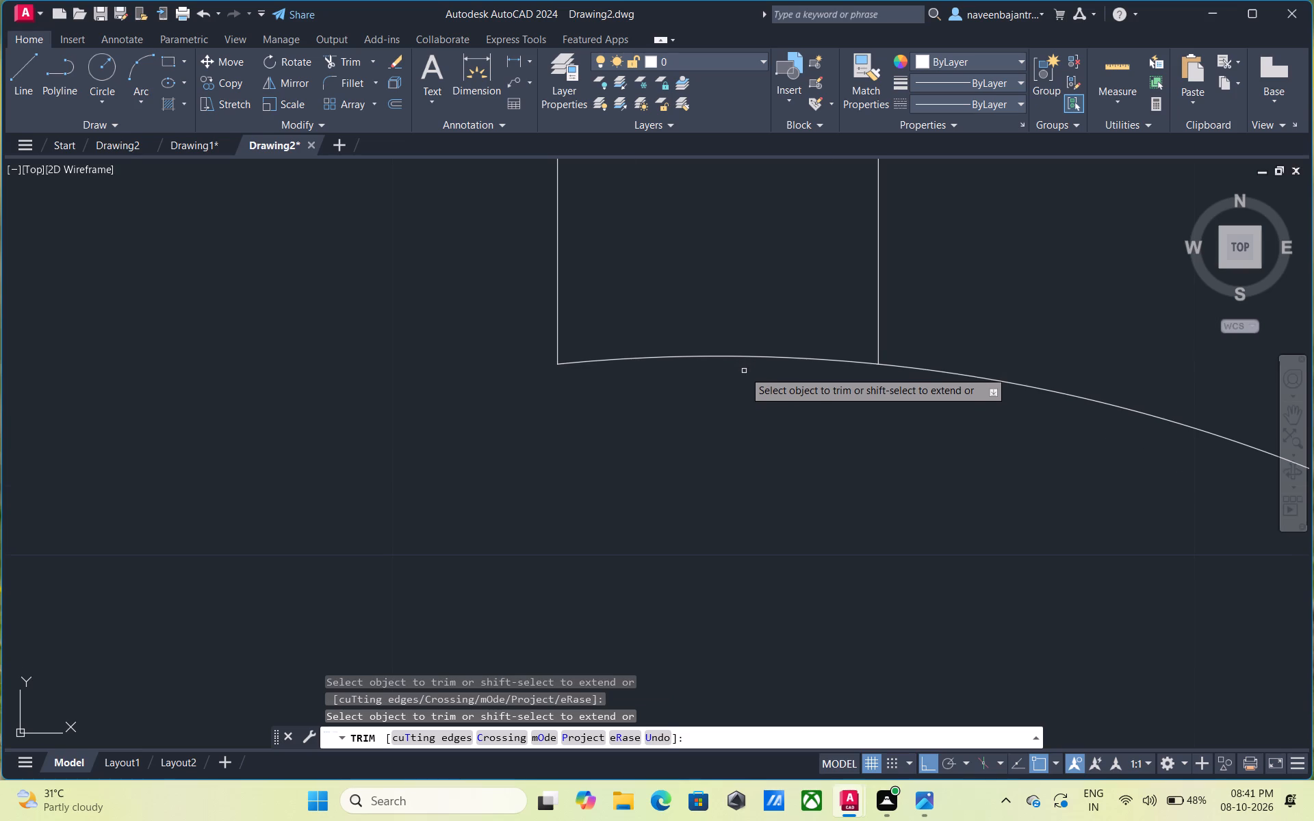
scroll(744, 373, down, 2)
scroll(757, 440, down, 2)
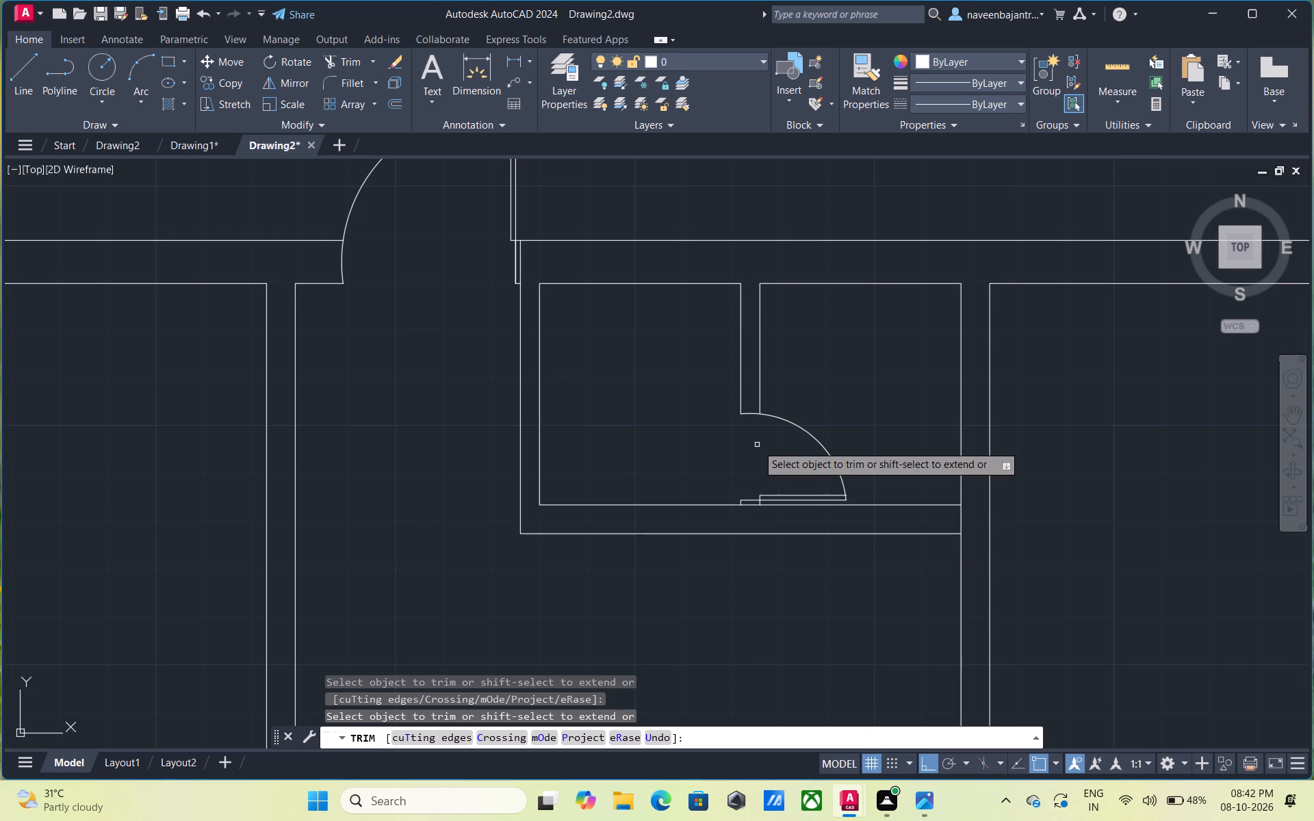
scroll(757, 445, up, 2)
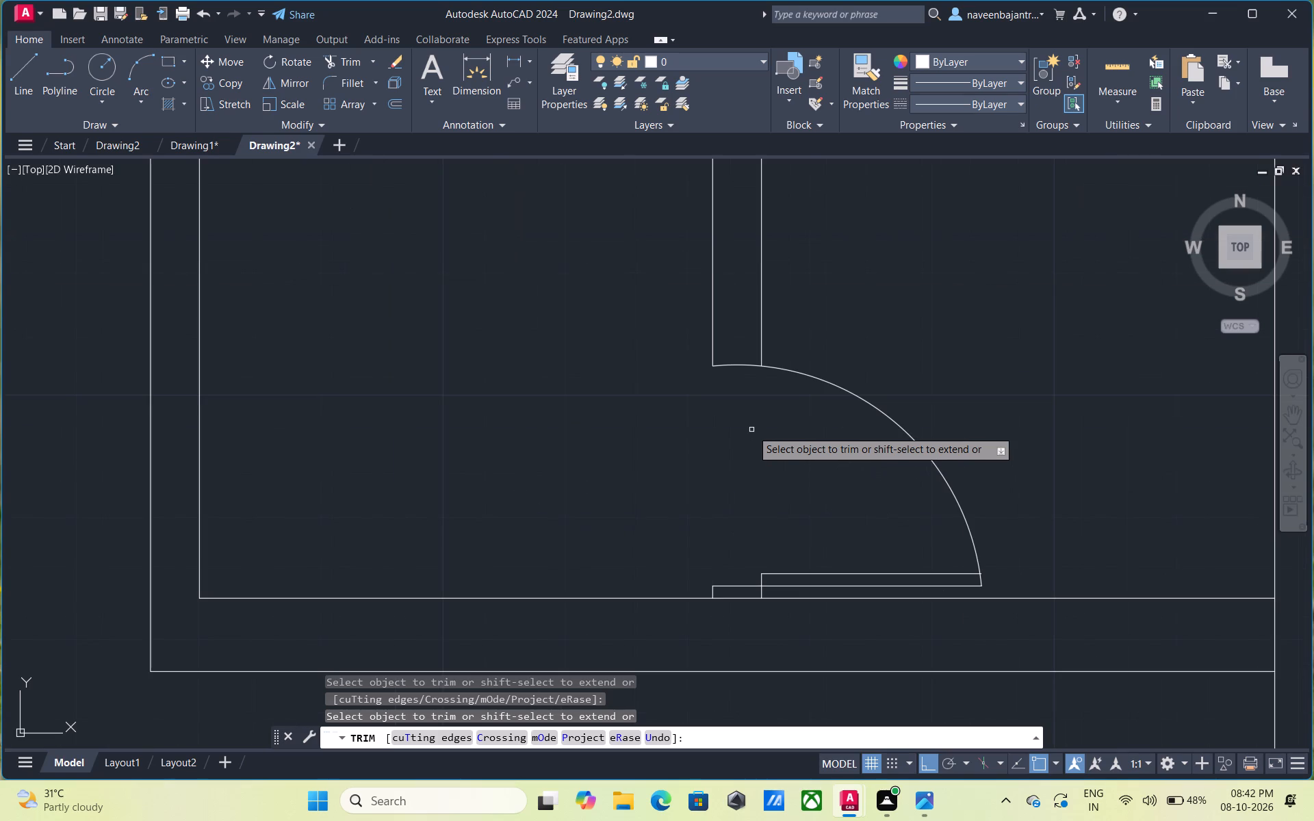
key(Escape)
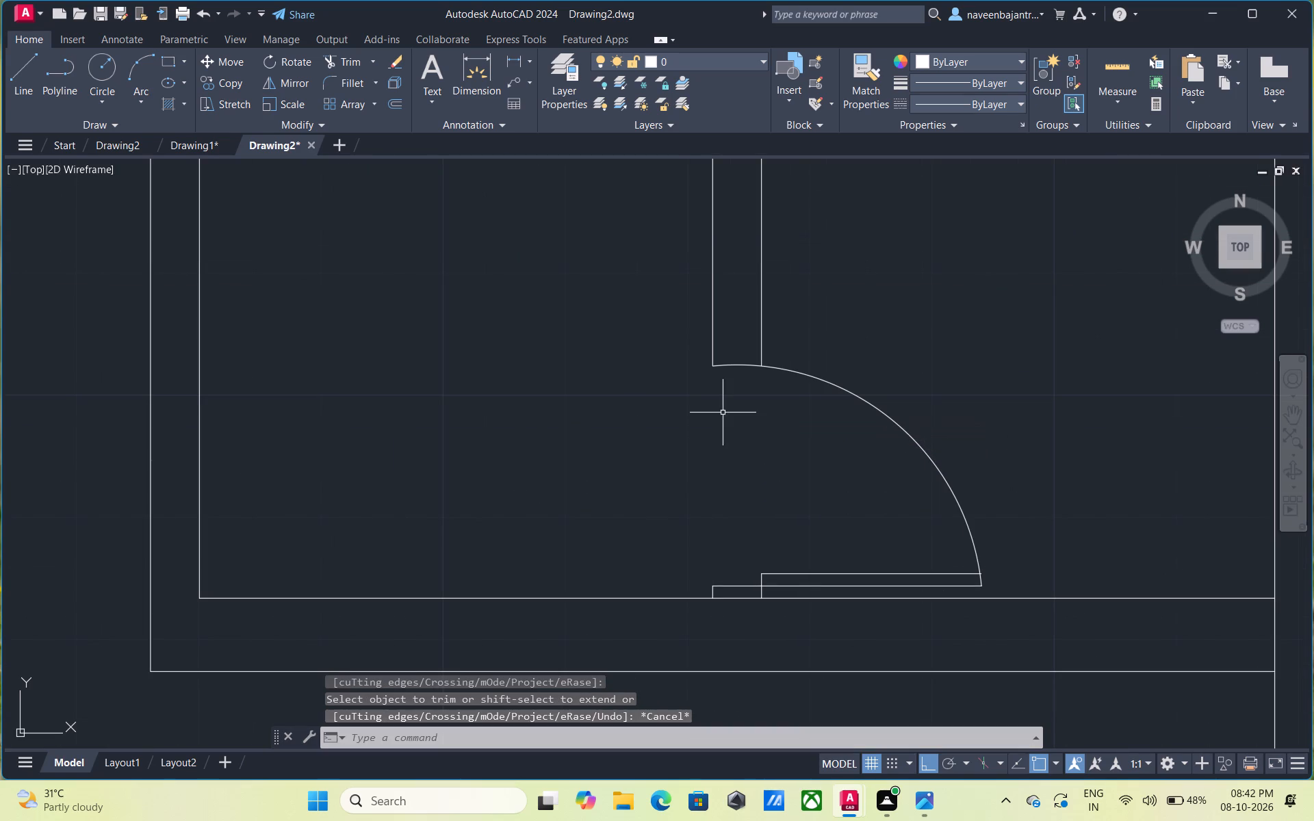
Draw a horizontal line across the partition's end above the doorway, joining the ends of its two side lines.
middle_drag(766, 398, 764, 442)
middle_click(764, 443)
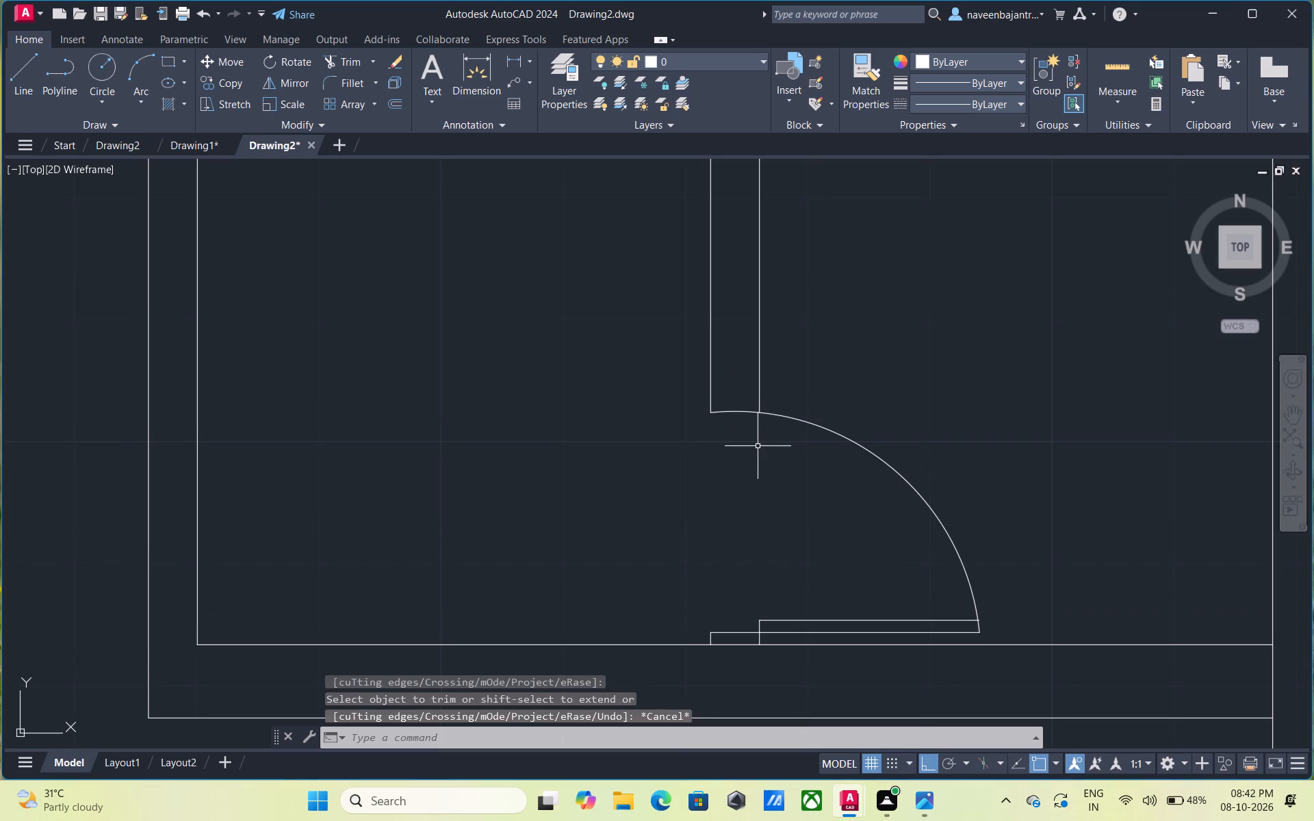
scroll(758, 446, up, 2)
middle_drag(722, 441, 717, 482)
scroll(717, 482, up, 1)
text(l)
key(space)
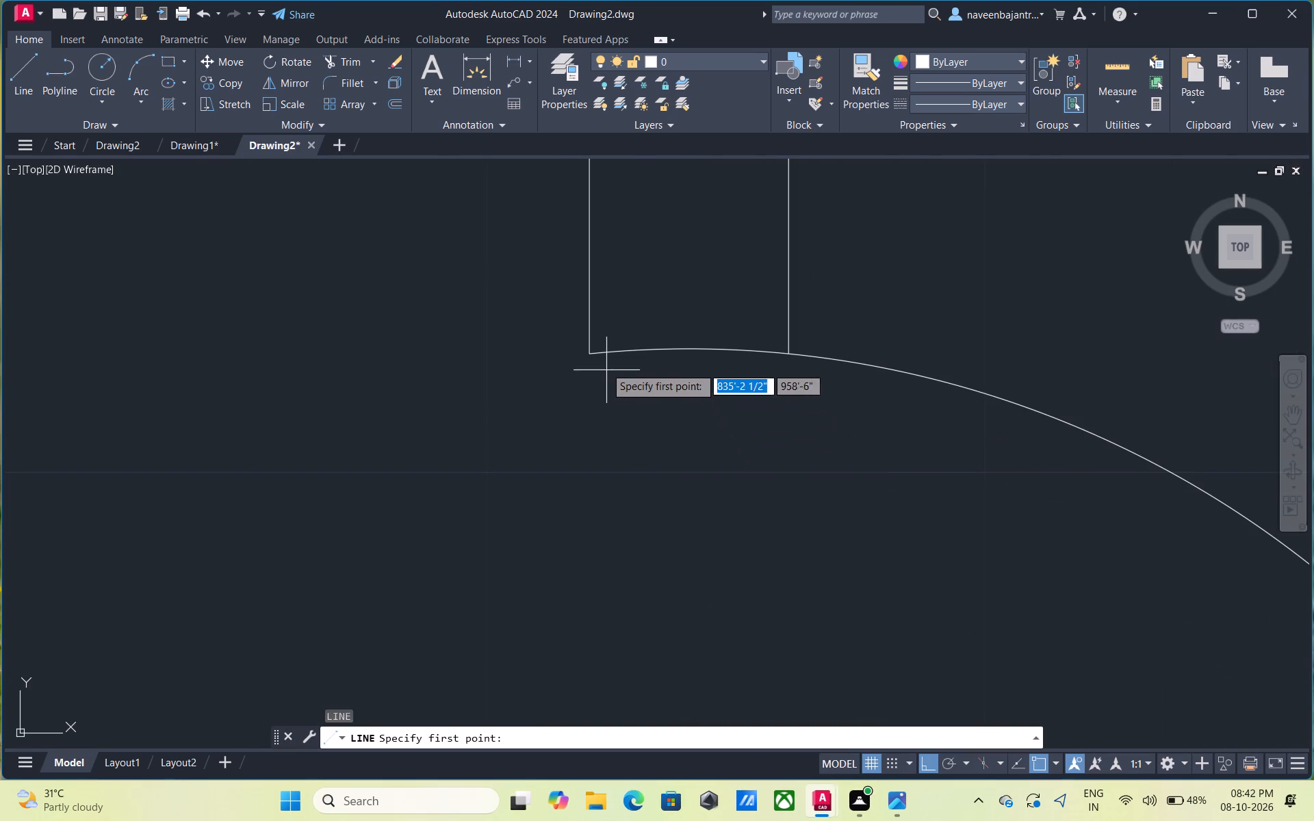
click(589, 356)
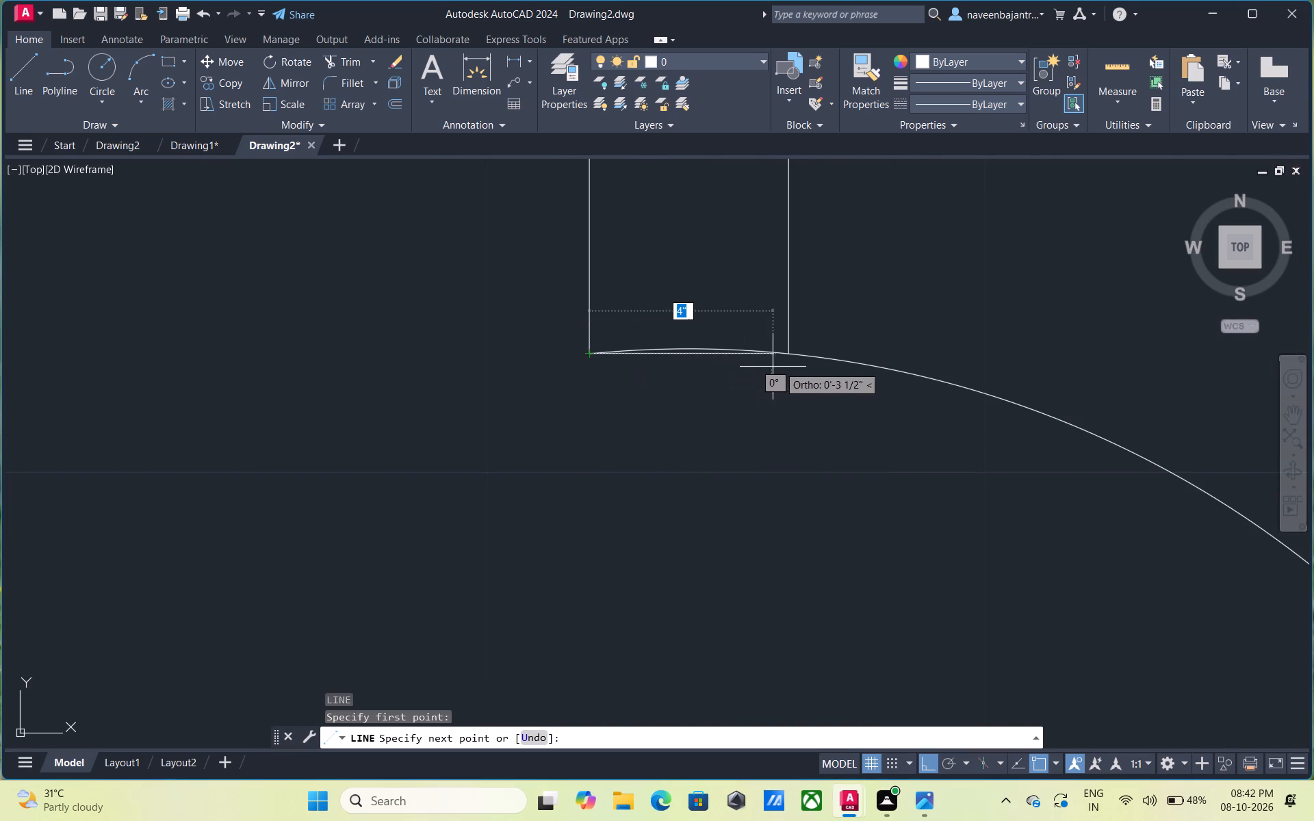
click(790, 356)
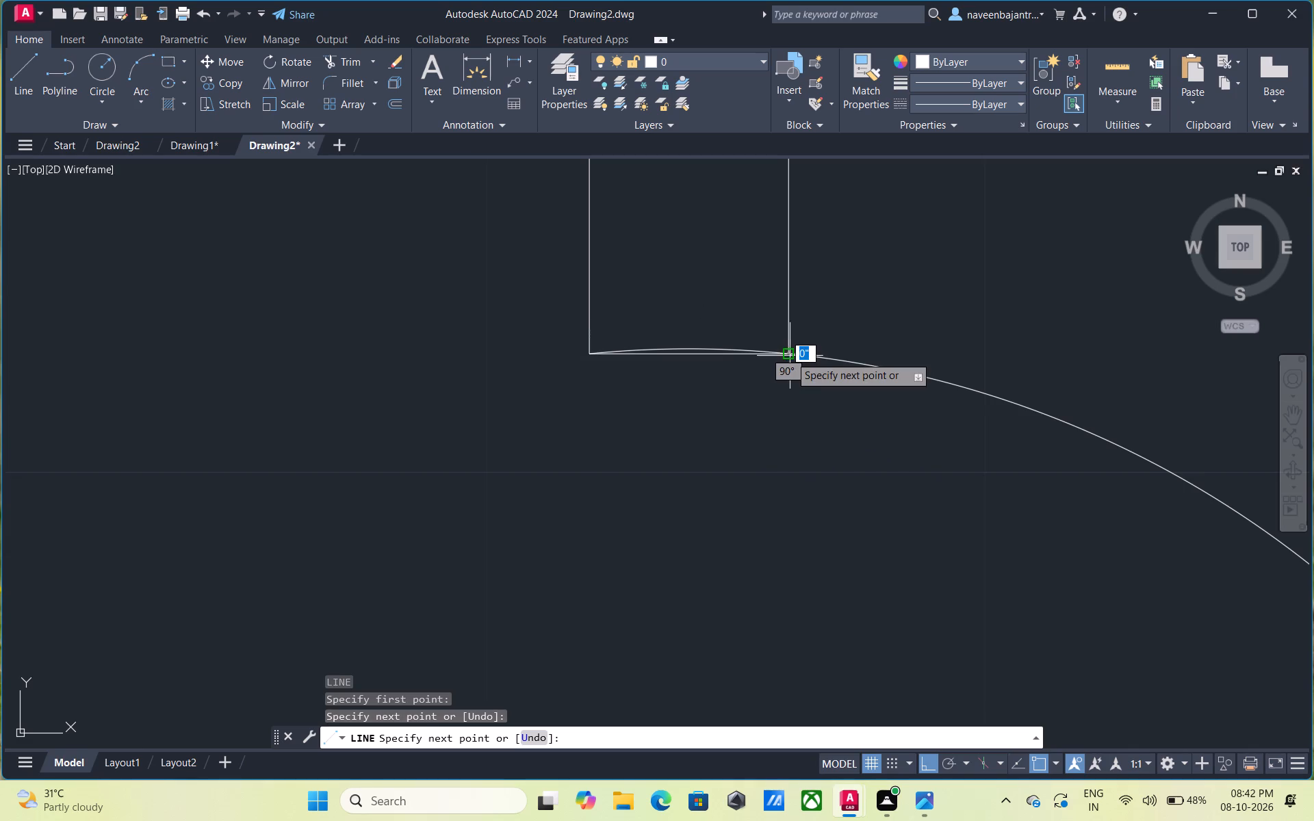
key(Escape)
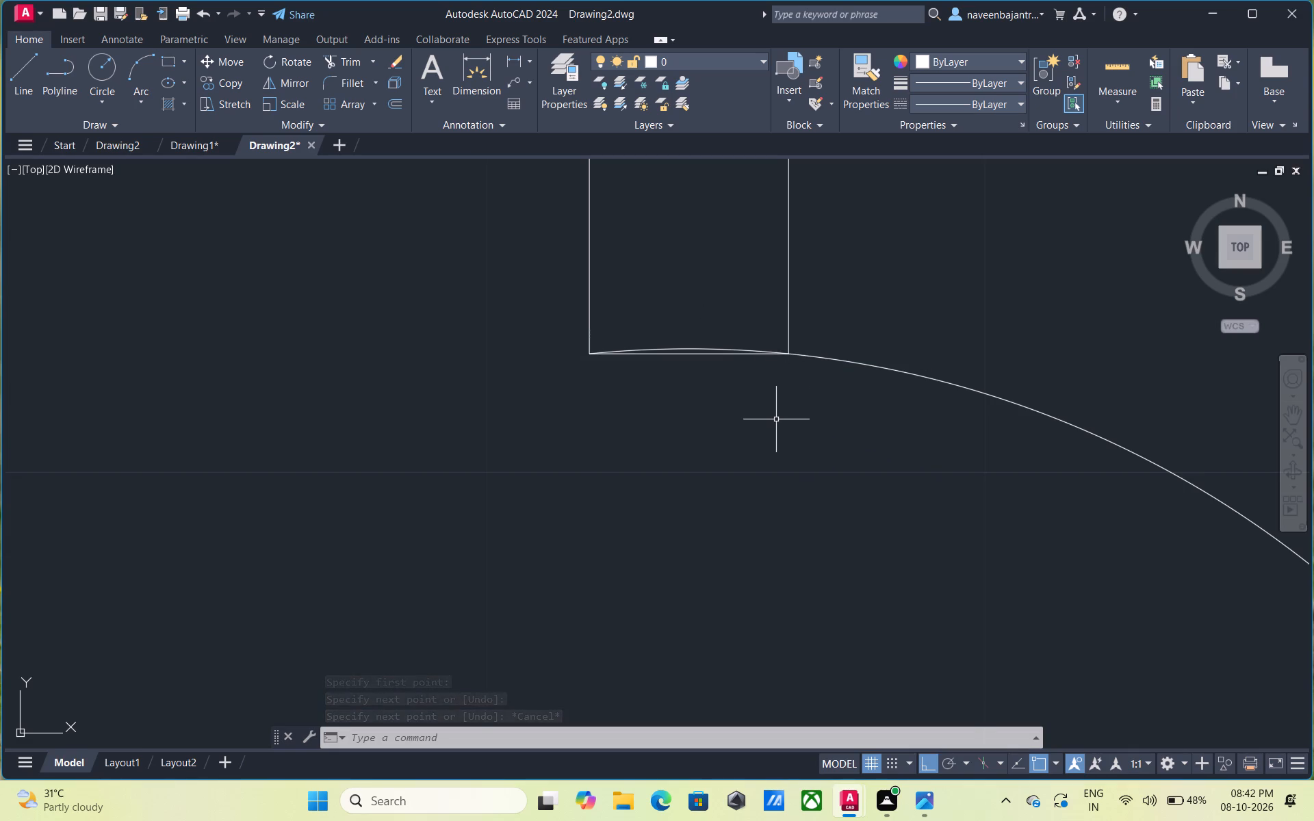
Offset the line closing the partition's end above the doorway 2" upward.
key(o)
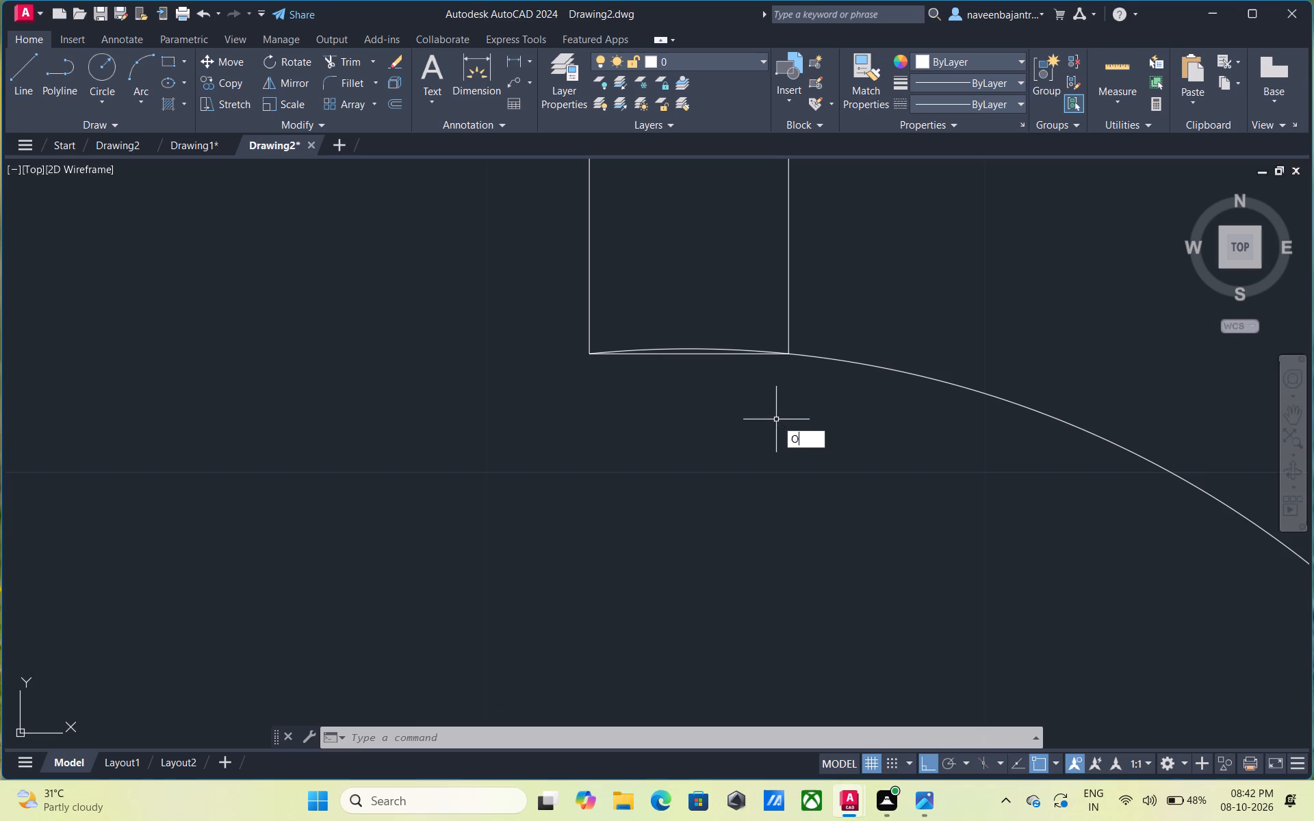
key(space)
key(space)
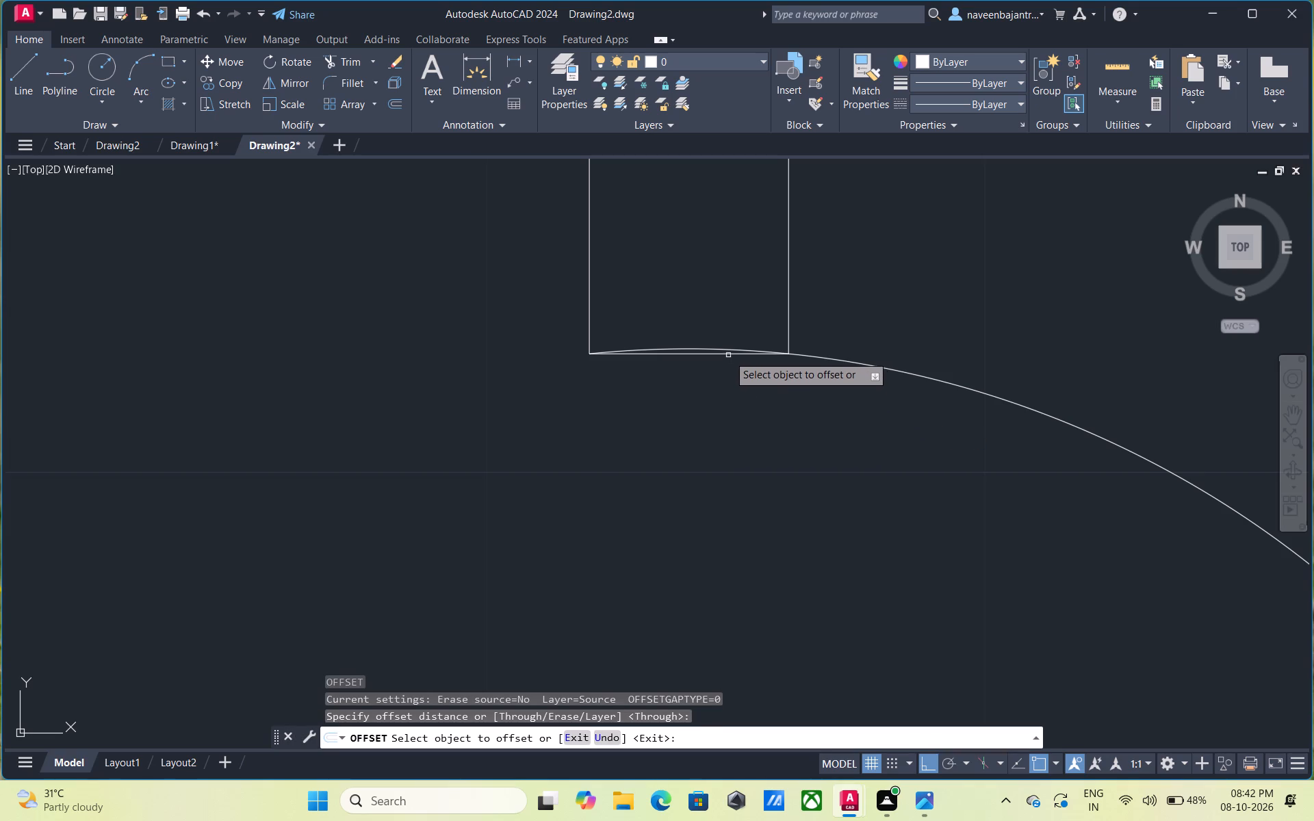
click(728, 355)
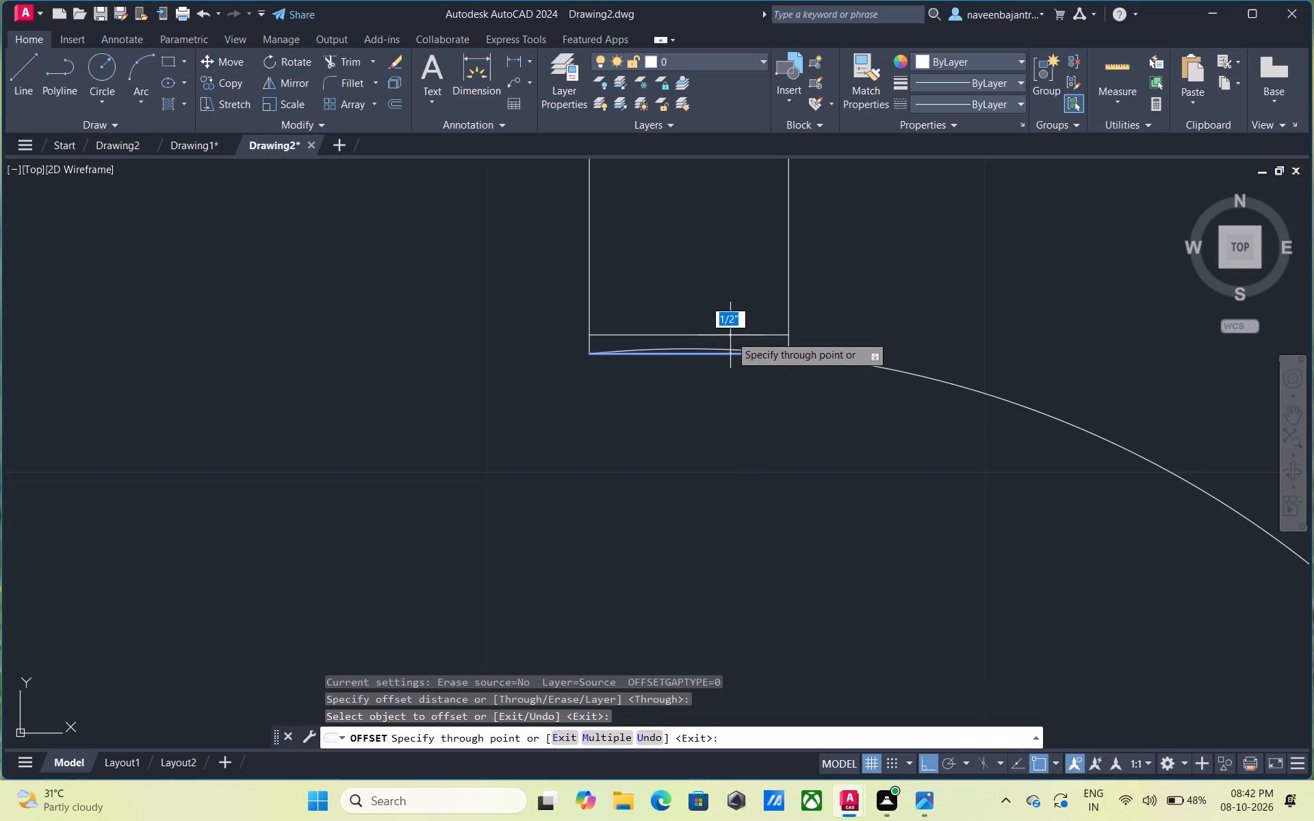
text(2")
key(Return)
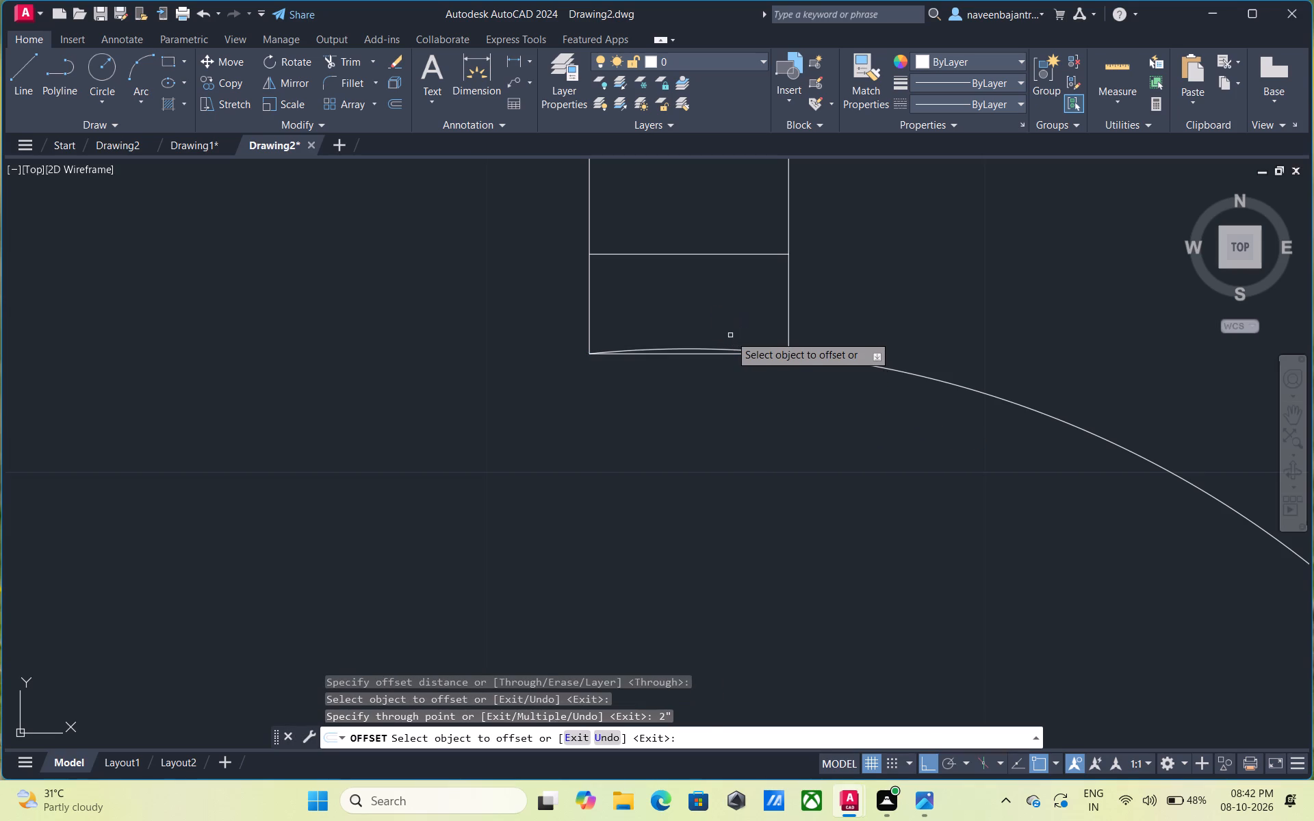
Undo the 2" offset of the line closing the partition's end above the doorway.
key(Escape)
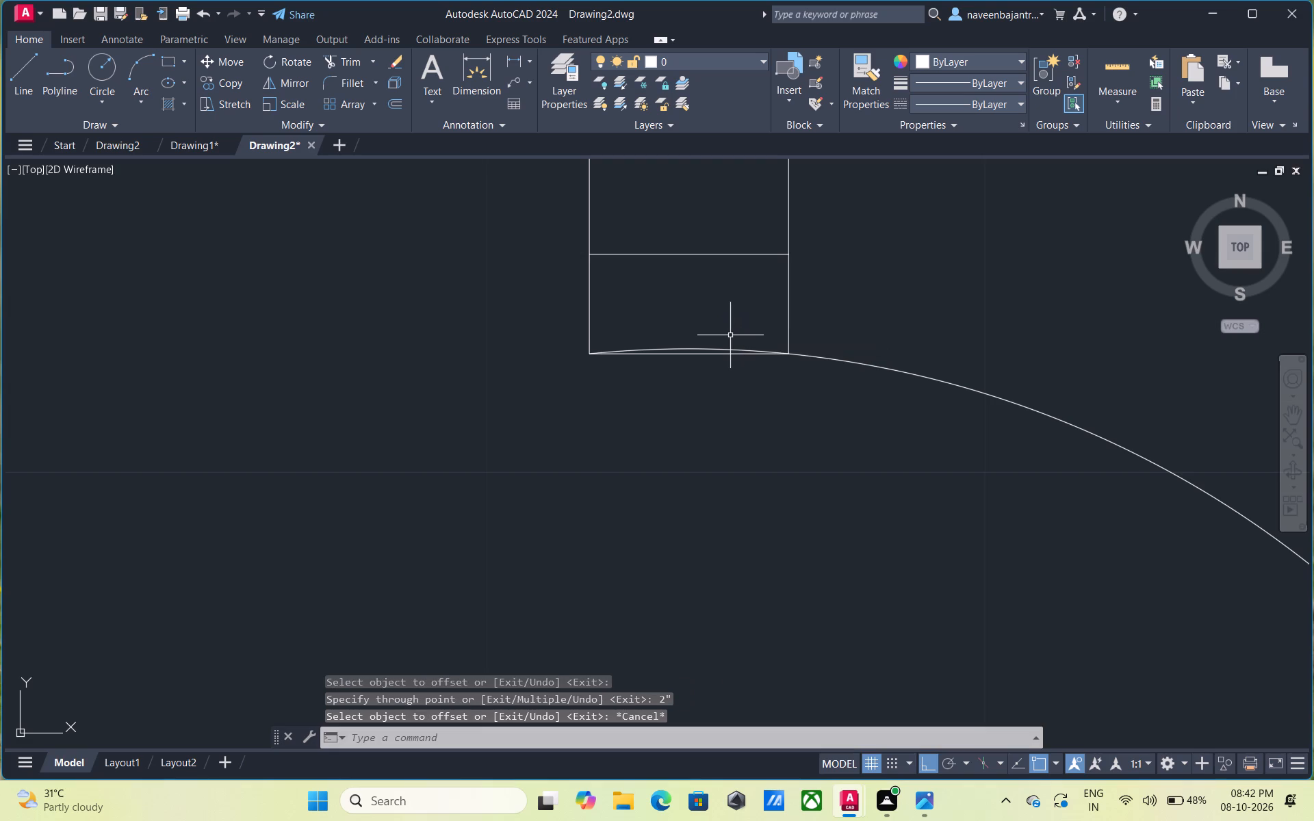
key(ctrl+z)
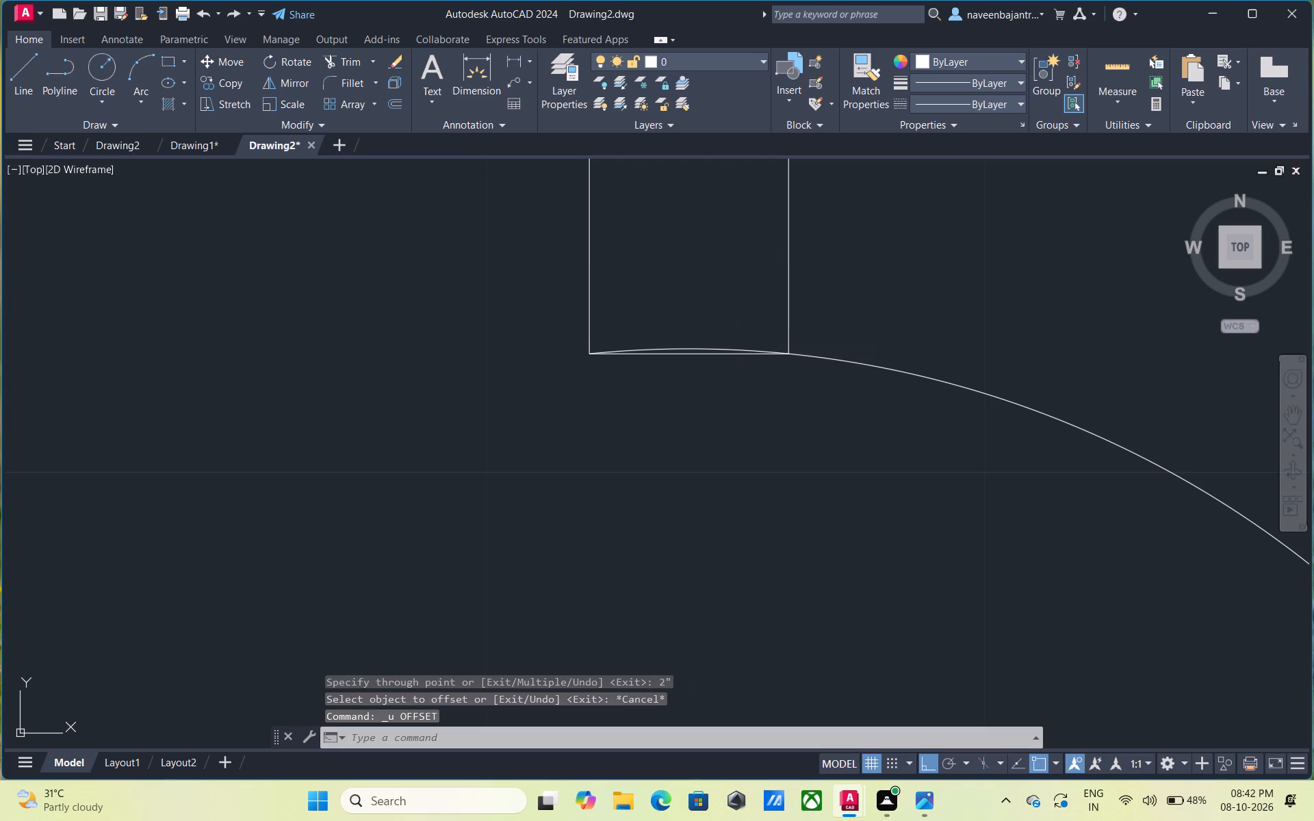
Offset the line closing the partition's end above the doorway 1" upward.
key(Escape)
text(o)
key(space)
key(space)
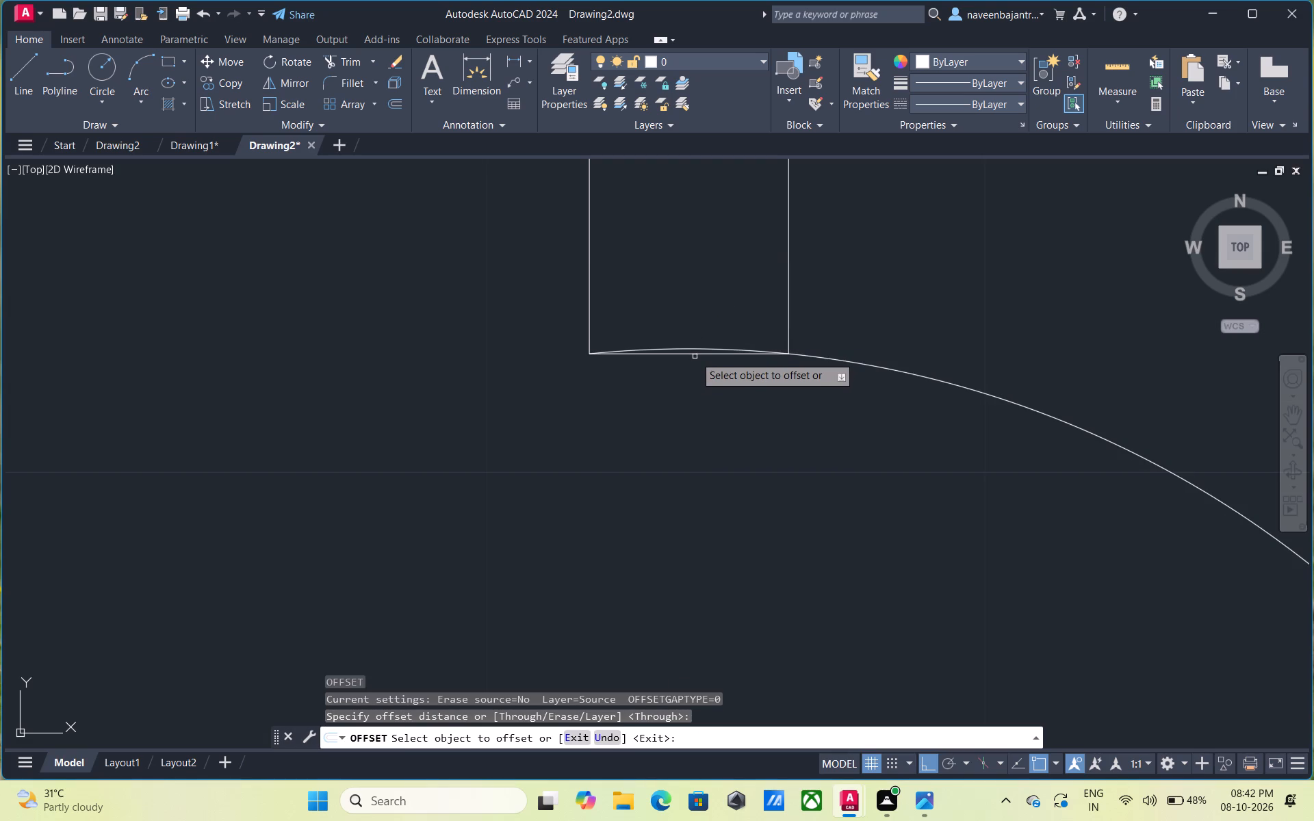
click(695, 354)
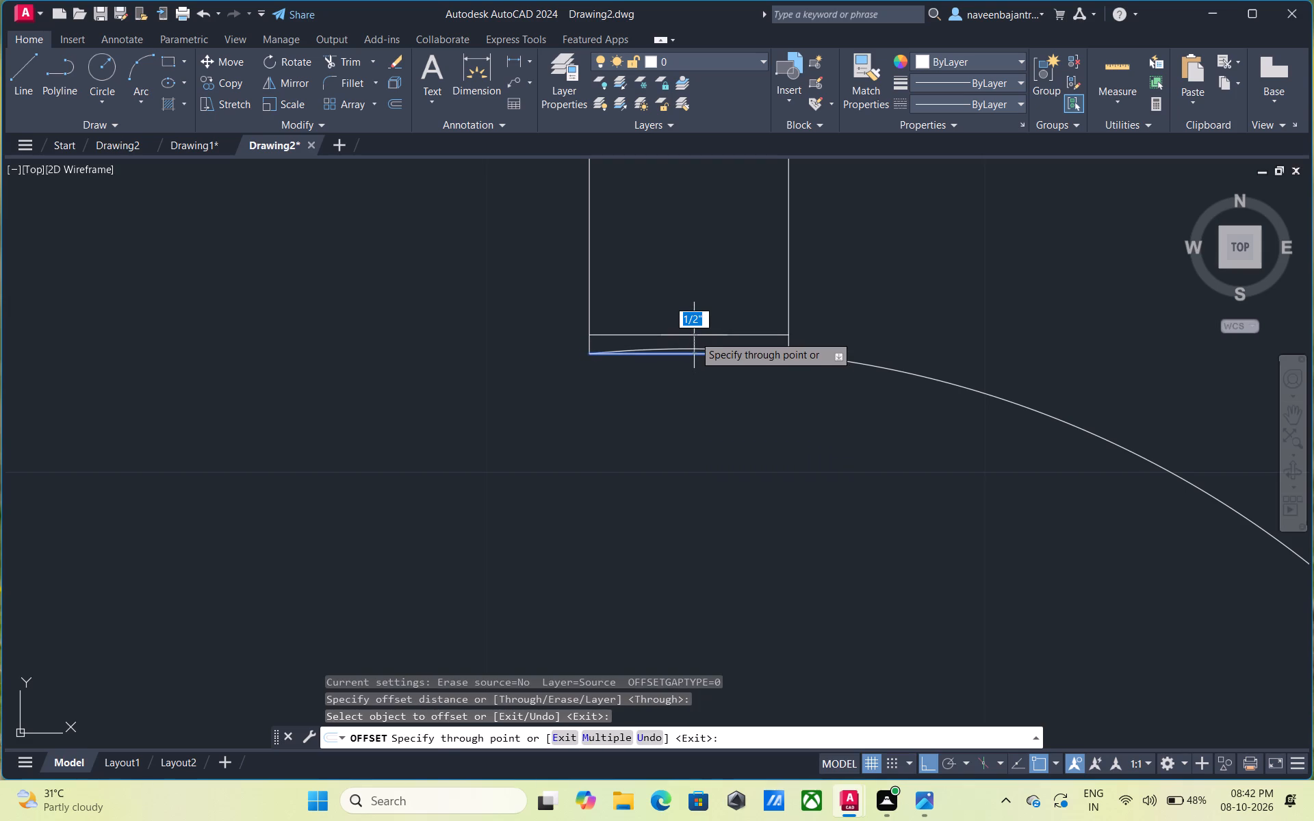
key(1)
key(shift+quotedbl)
key(Return)
key(Escape)
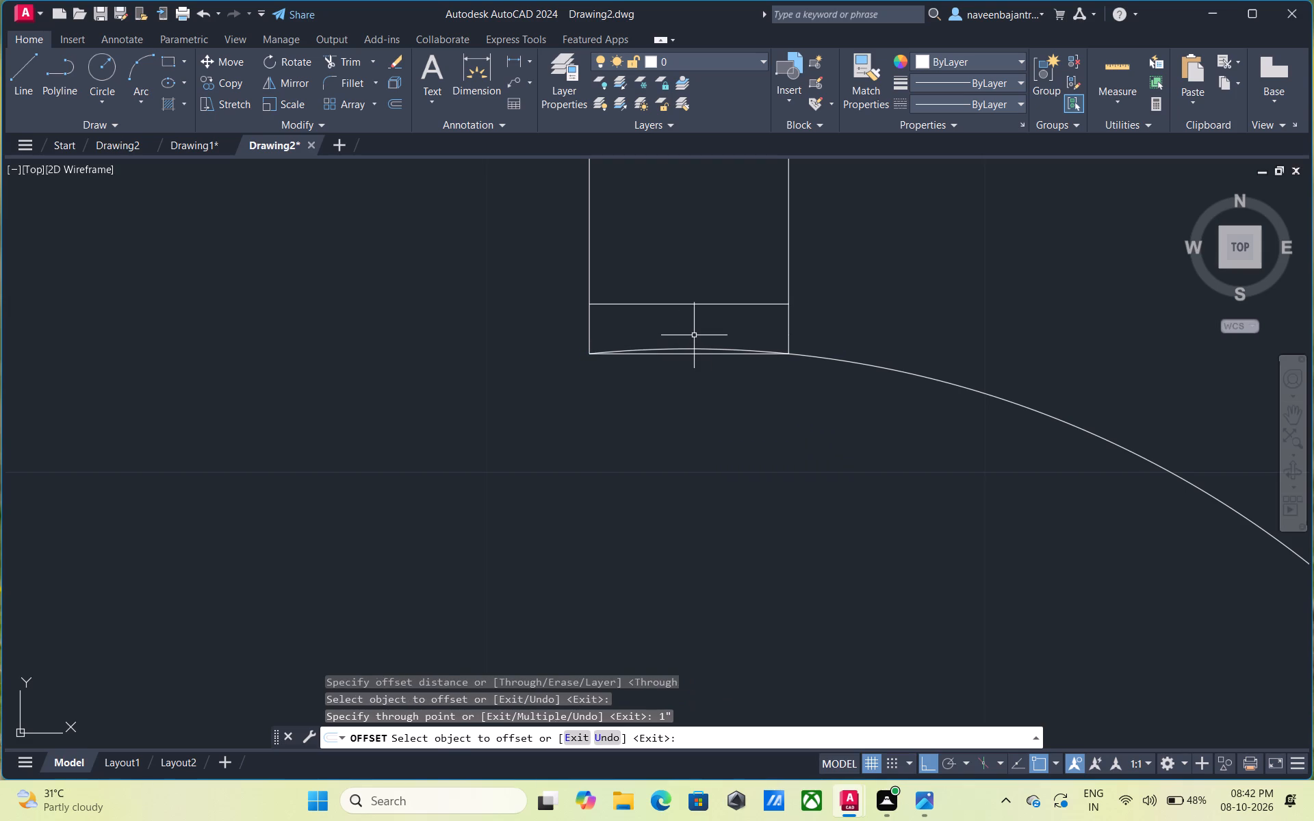
Draw a horizontal line from the left end of the 1" offset line leftward across the small room, past both wall lines.
scroll(694, 336, down, 1)
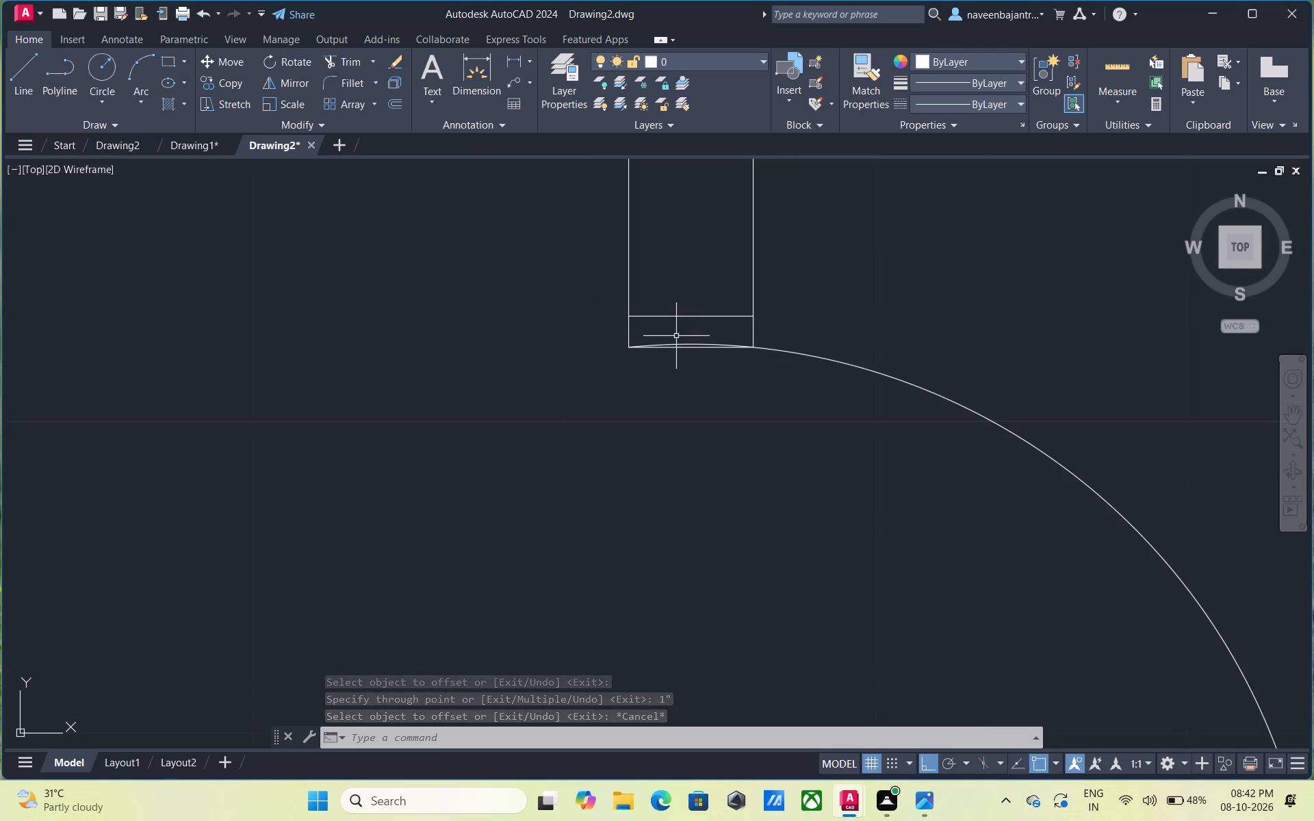
middle_drag(676, 336, 704, 341)
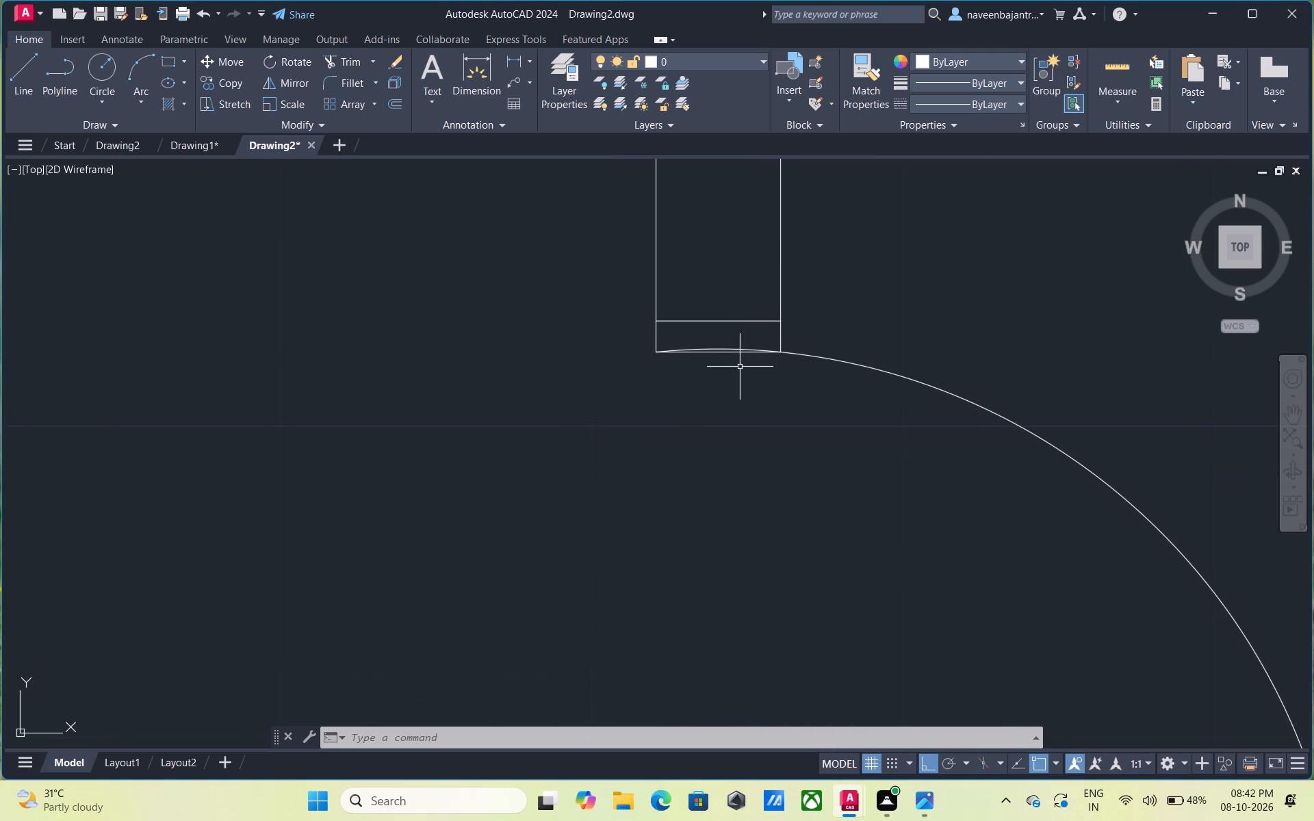
middle_drag(706, 426, 752, 497)
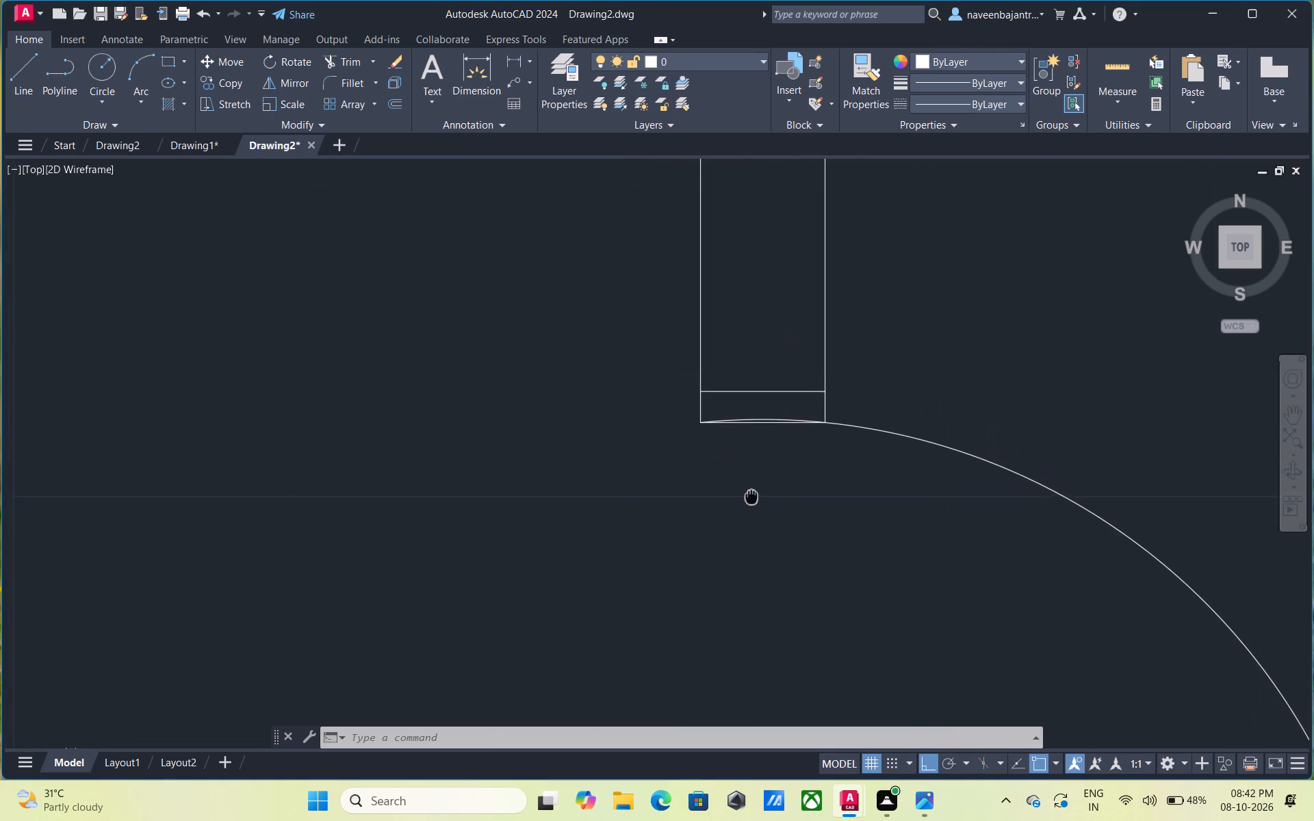
middle_drag(752, 497, 767, 499)
scroll(773, 499, down, 1)
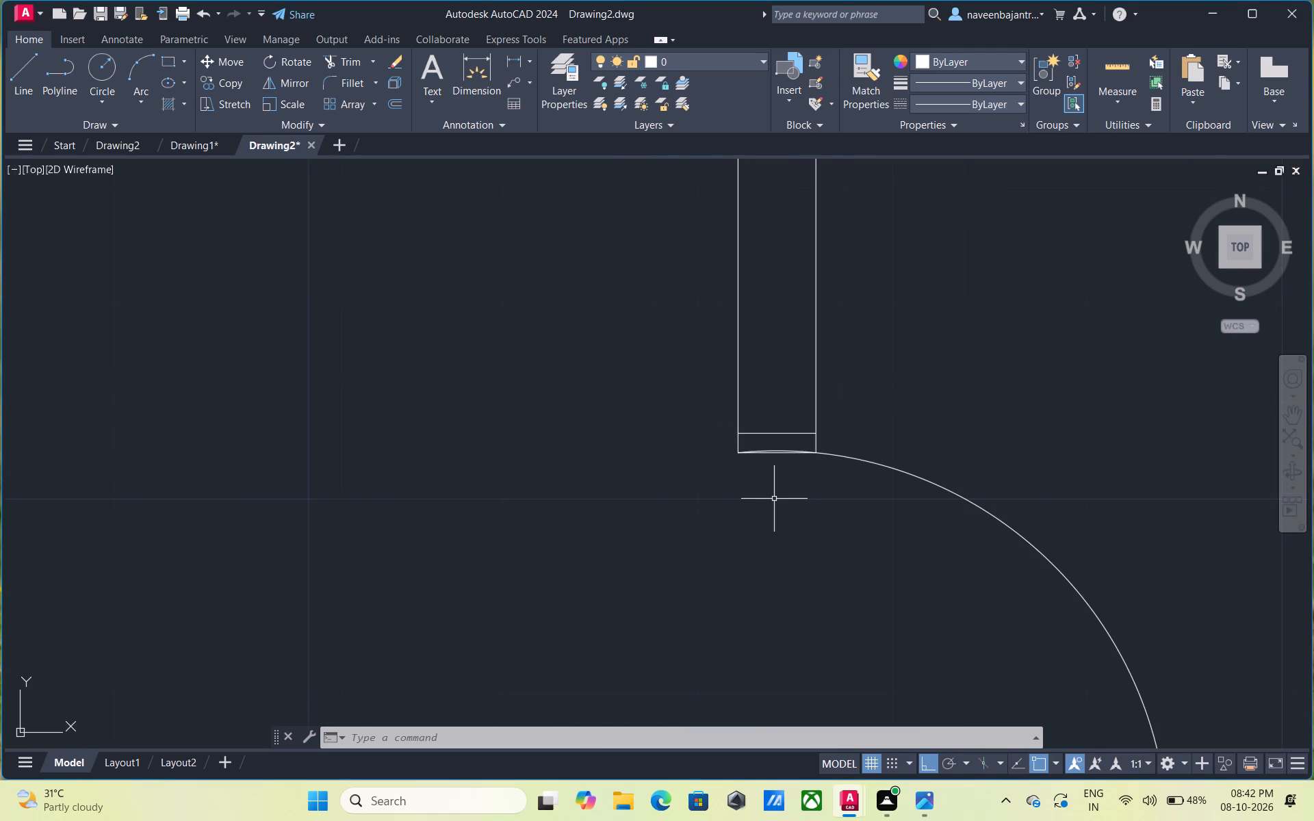
scroll(775, 499, down, 1)
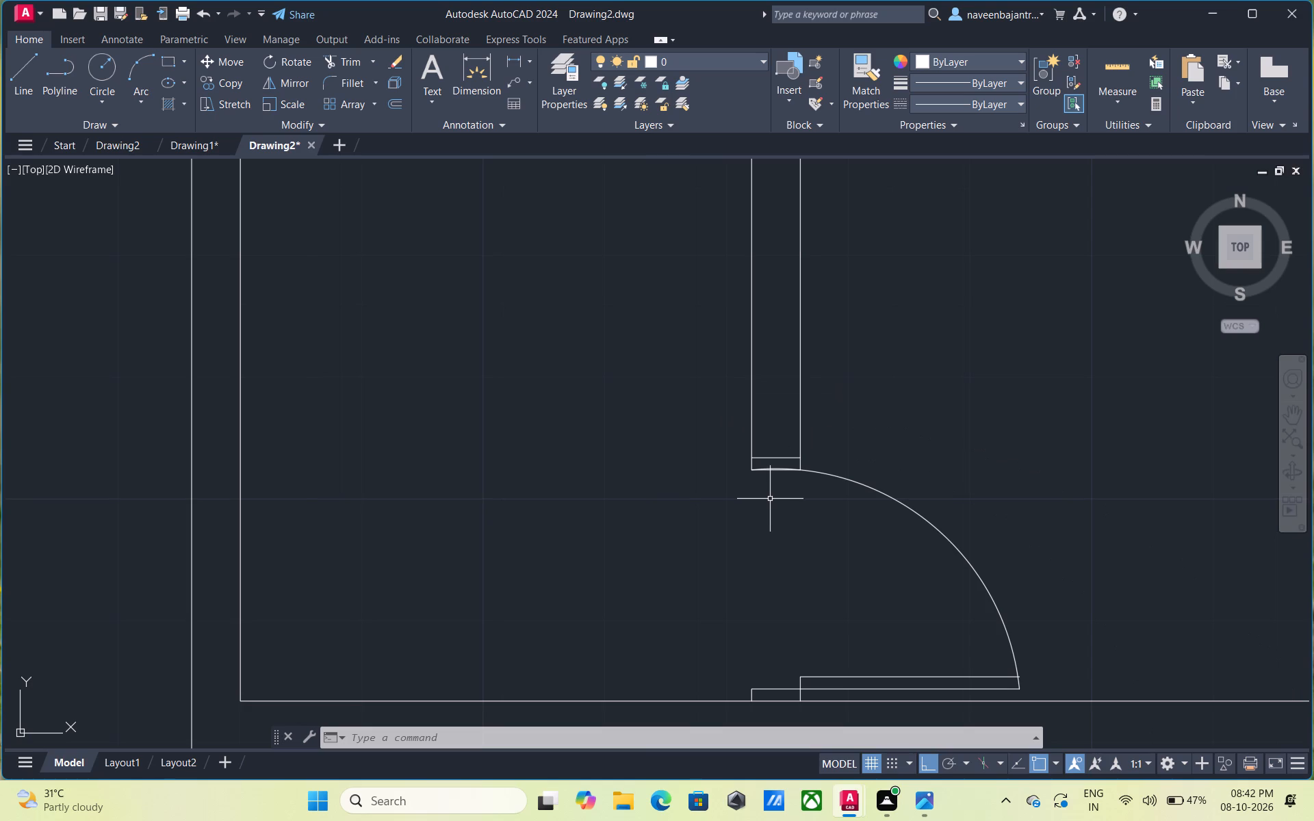
key(Escape)
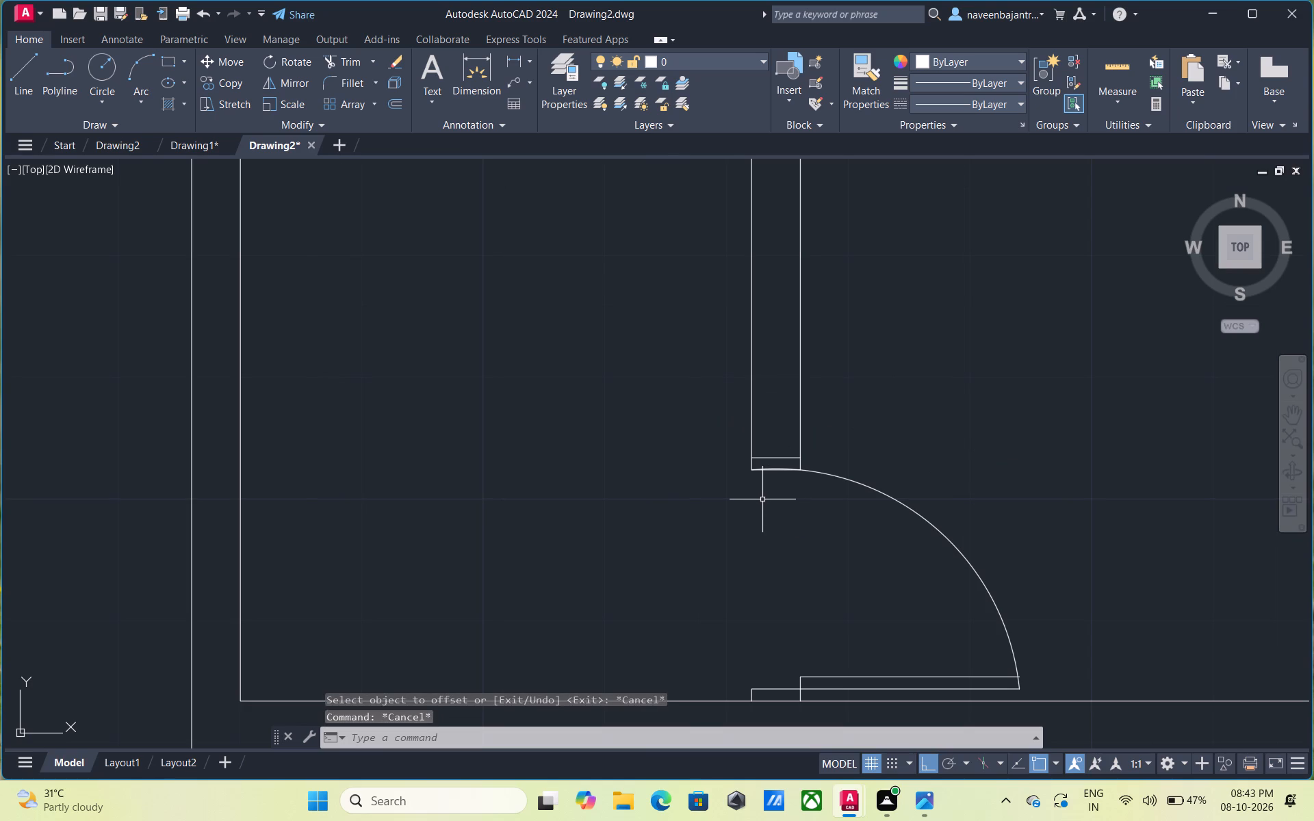
text(l)
key(space)
click(753, 460)
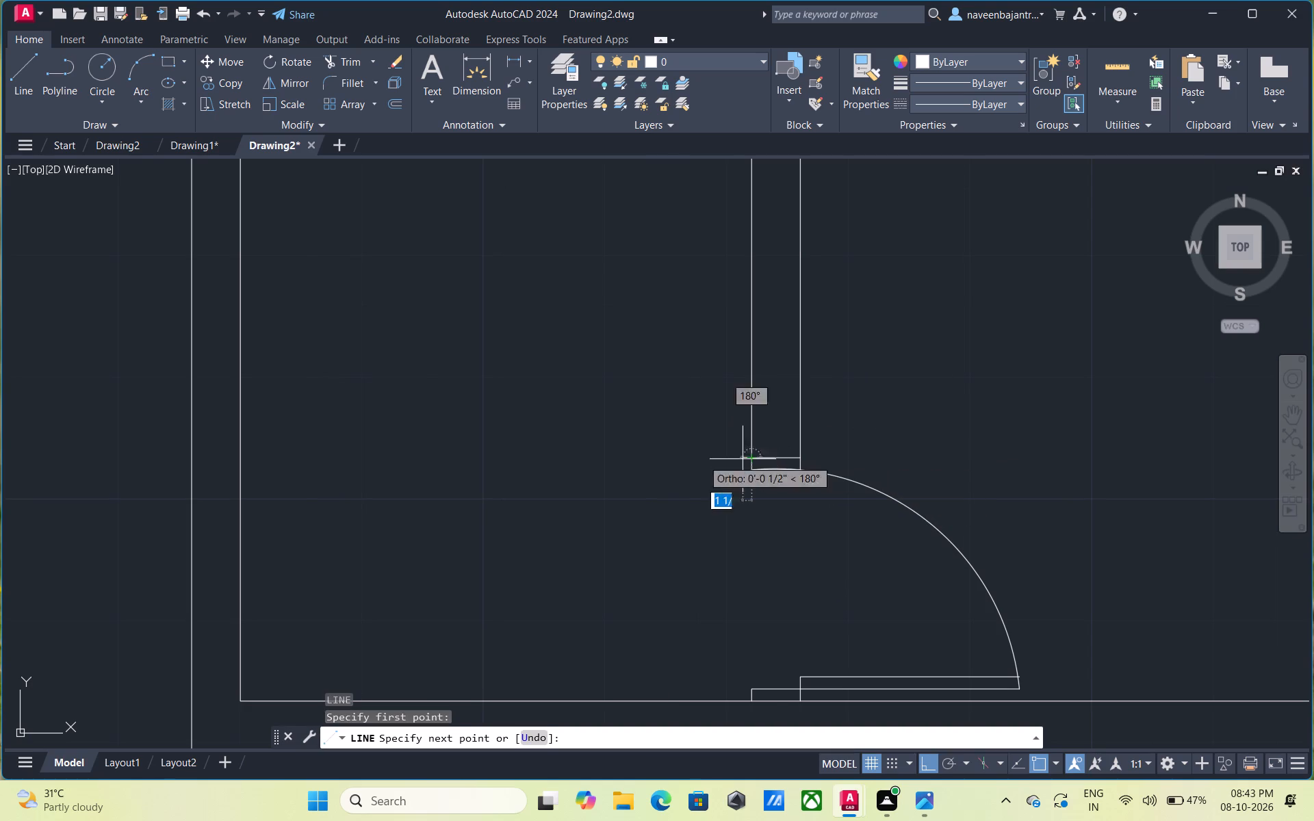
click(136, 467)
key(Escape)
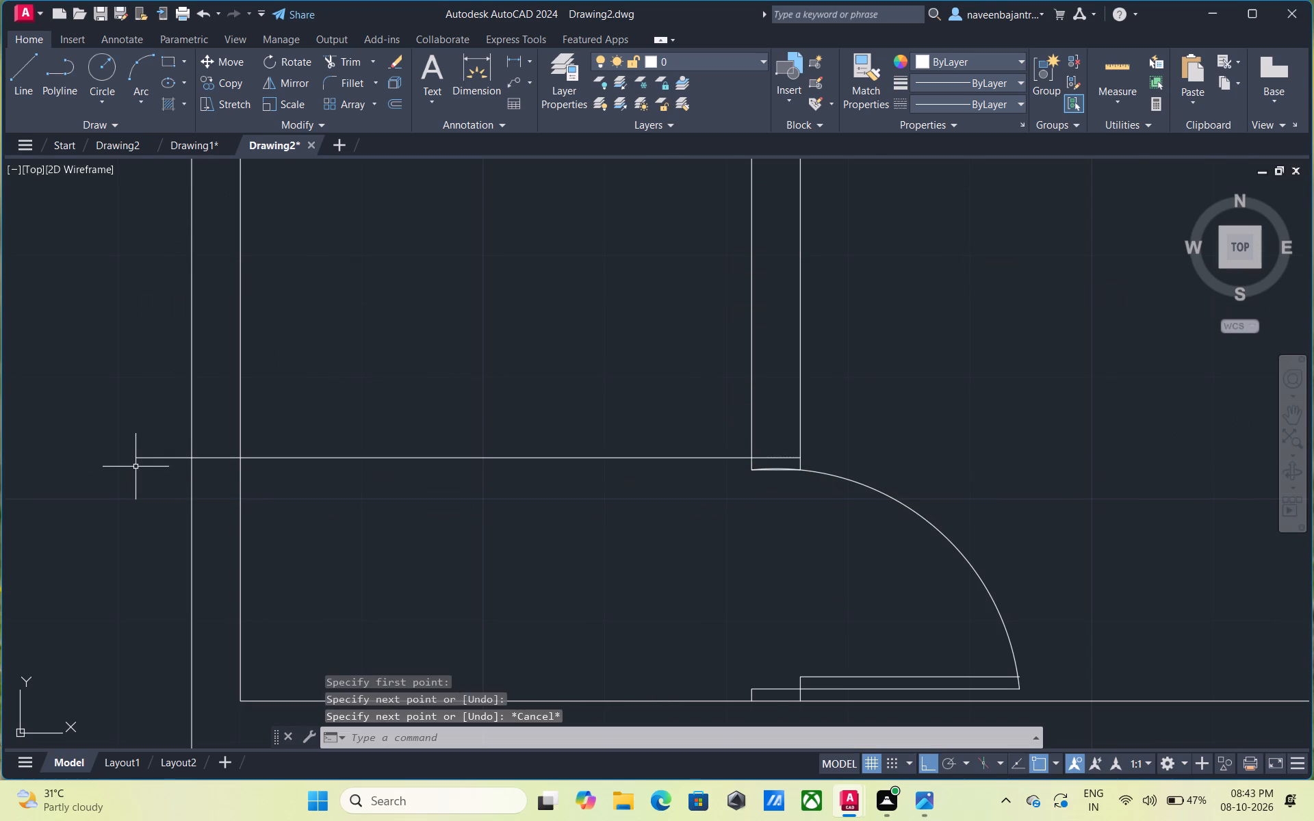
Trim the new horizontal line's overhang and its piece within the left wall back to the wall's inner face.
text(tr)
key(space)
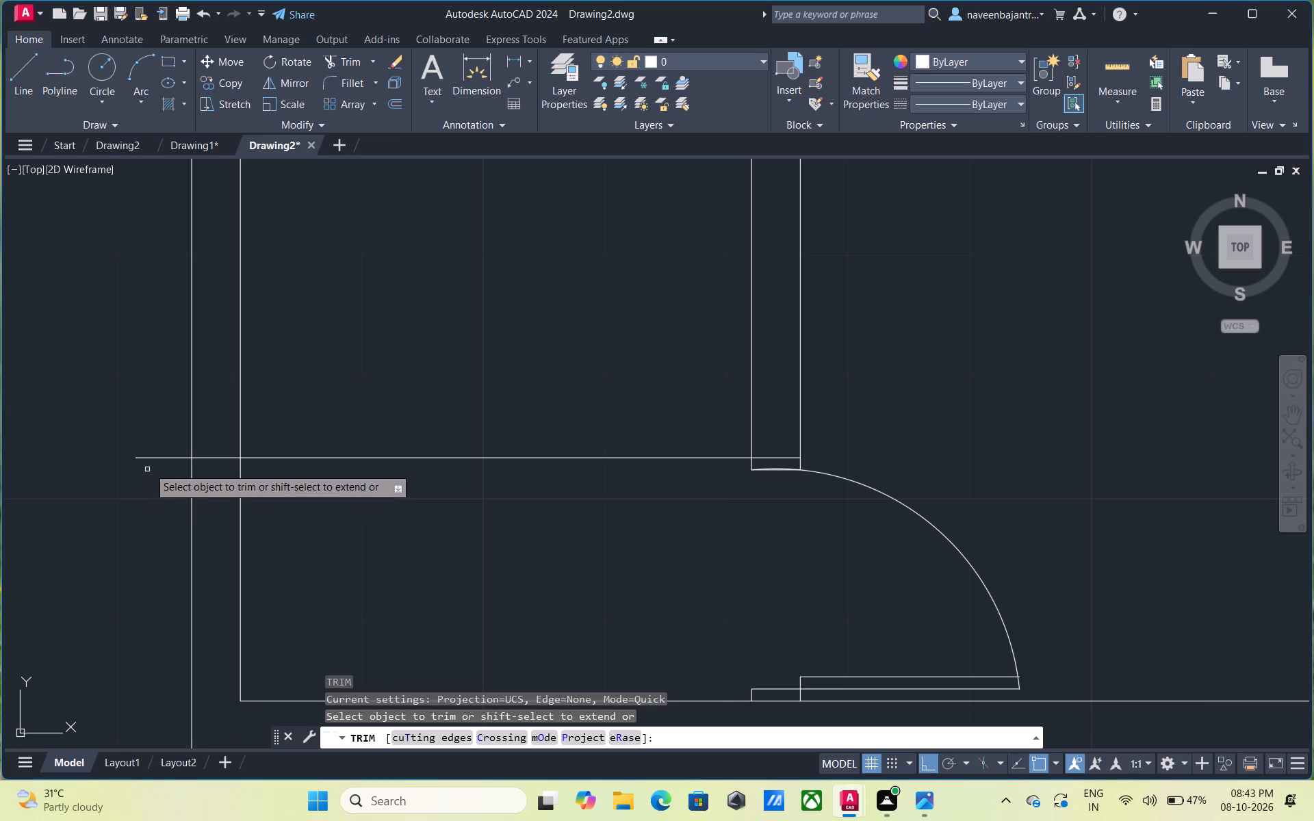
click(152, 458)
click(203, 460)
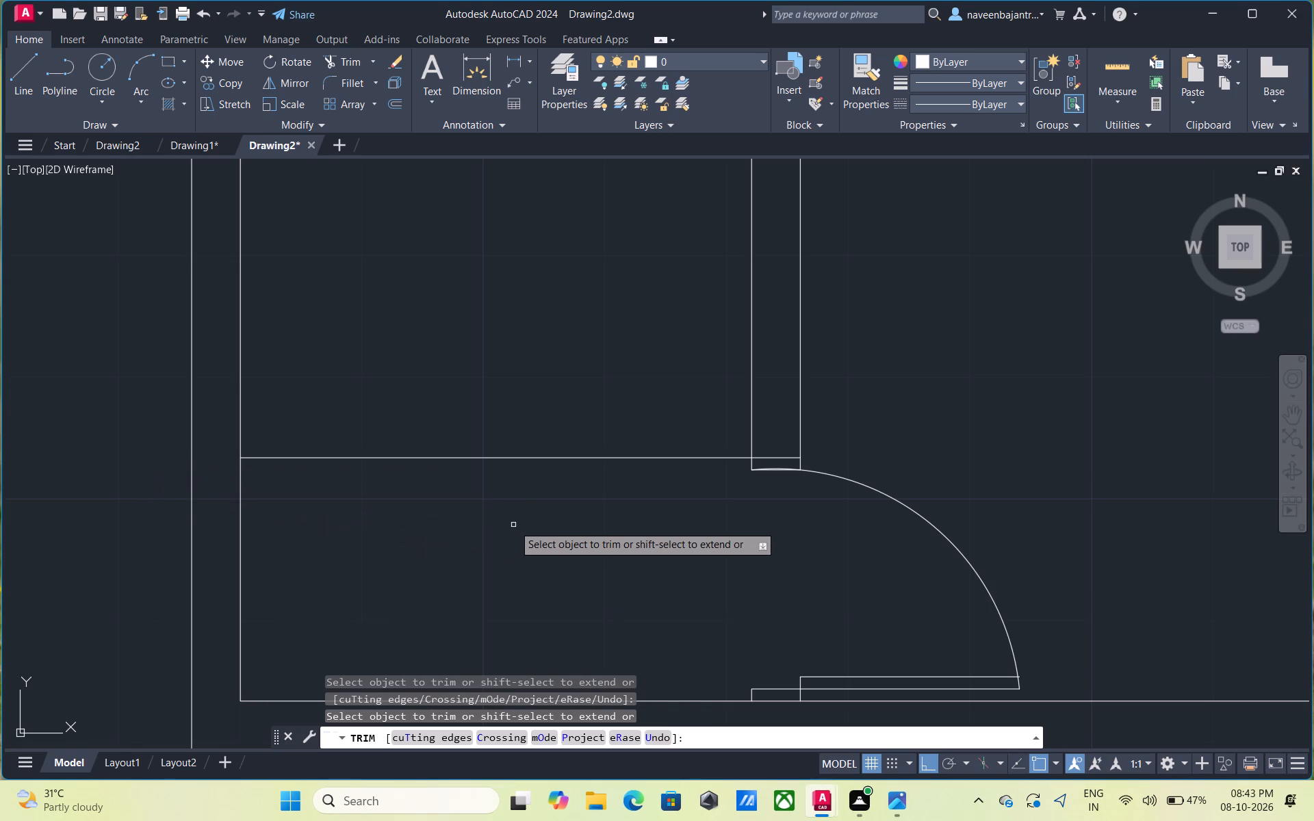
key(Escape)
Offset the horizontal line across the small room 4" upward to form a cross partition.
text(o)
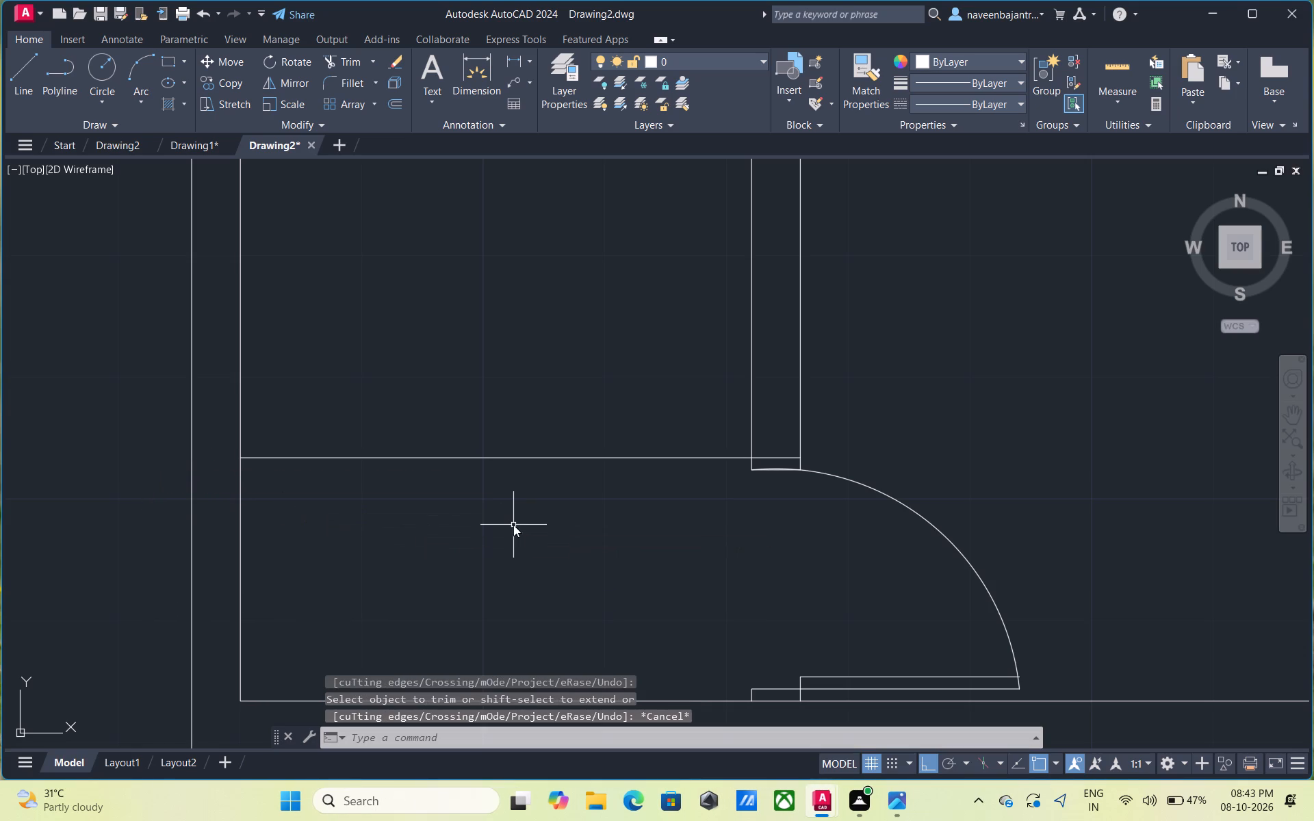
key(space)
key(space)
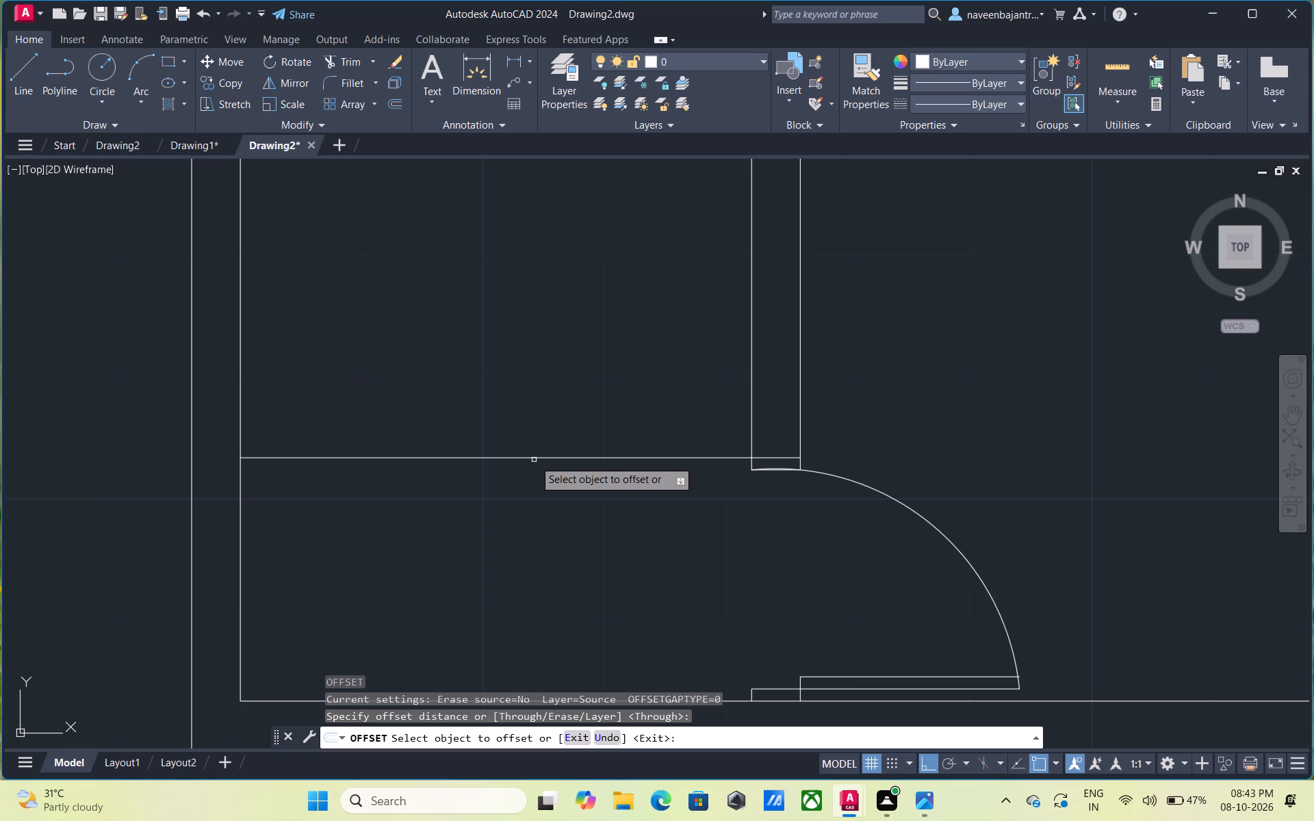
click(534, 459)
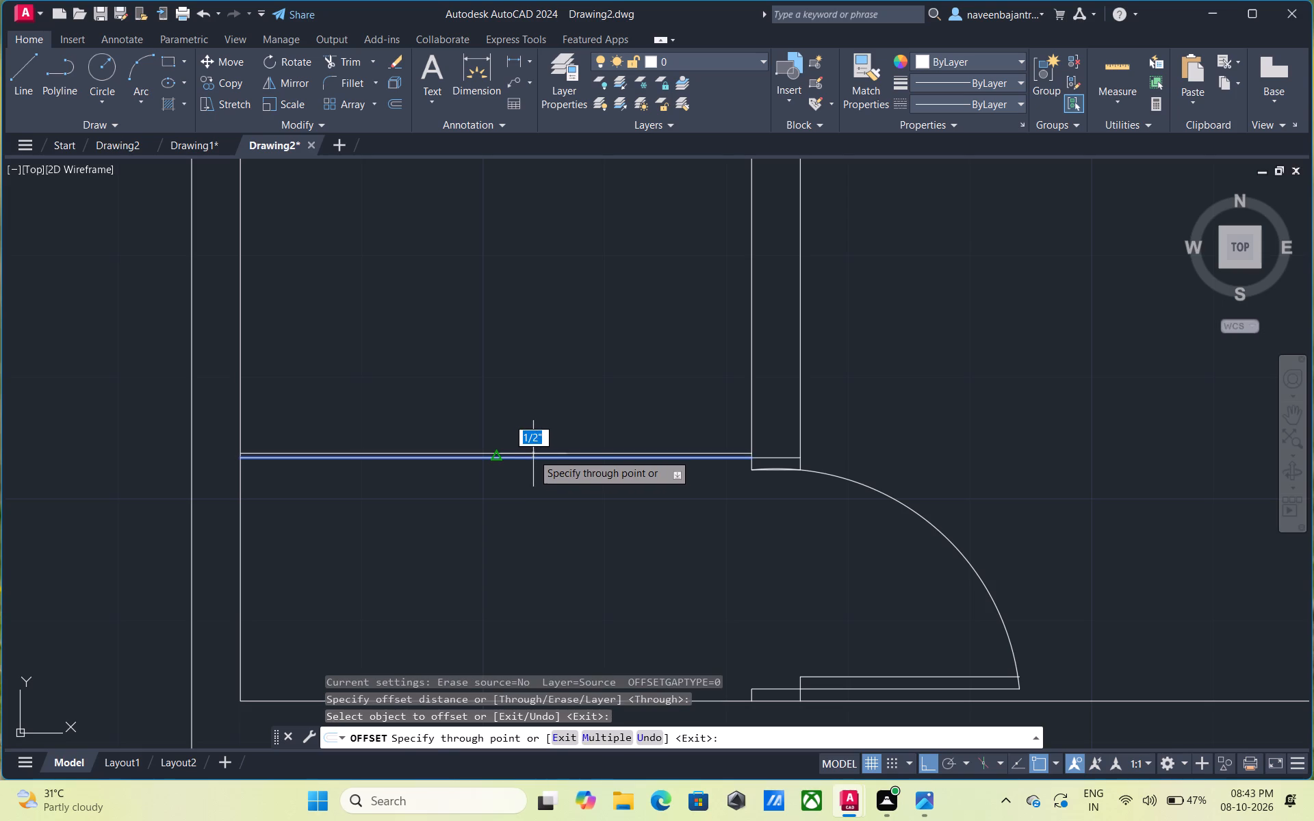
key(4)
key(shift+quotedbl)
key(Return)
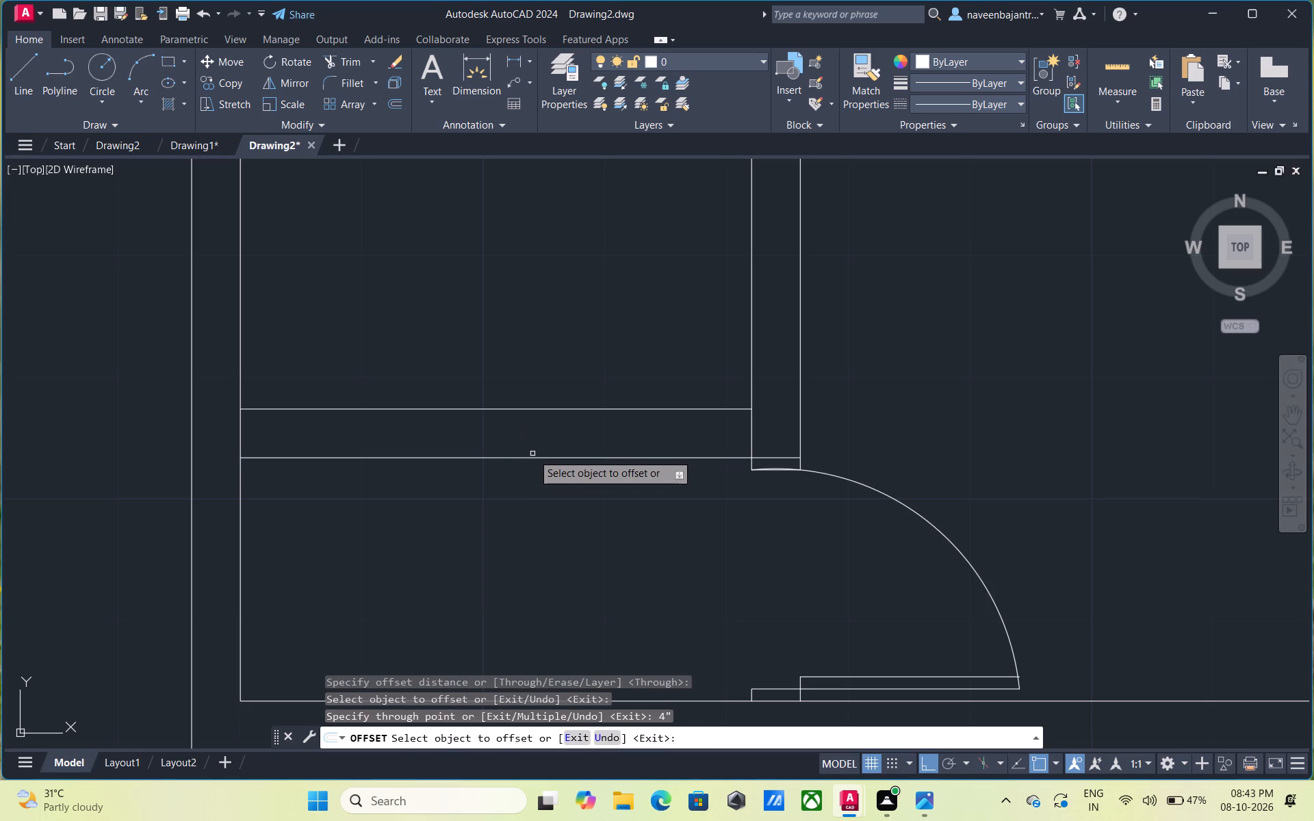
key(Escape)
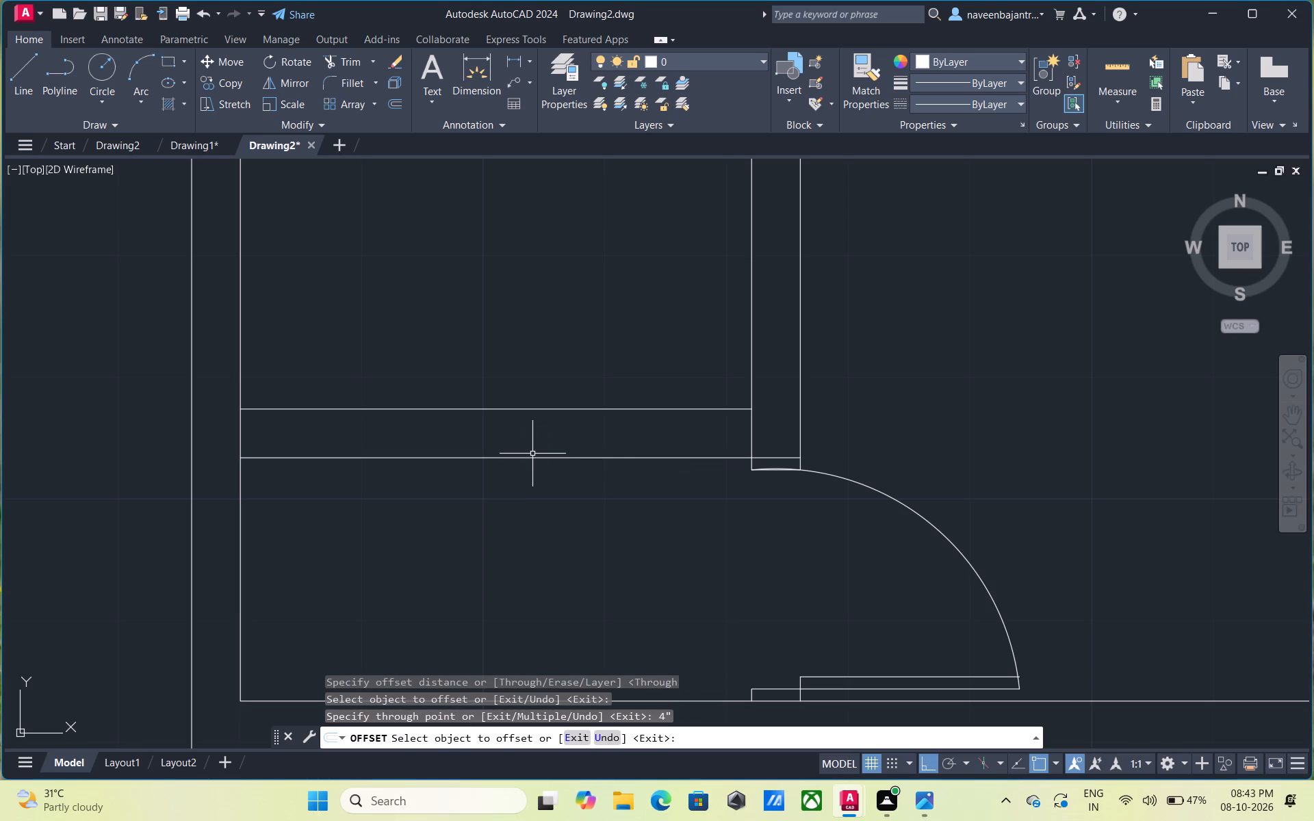
Trim the vertical partition's left side line between the two cross-partition lines, opening their junction.
text(tr)
key(space)
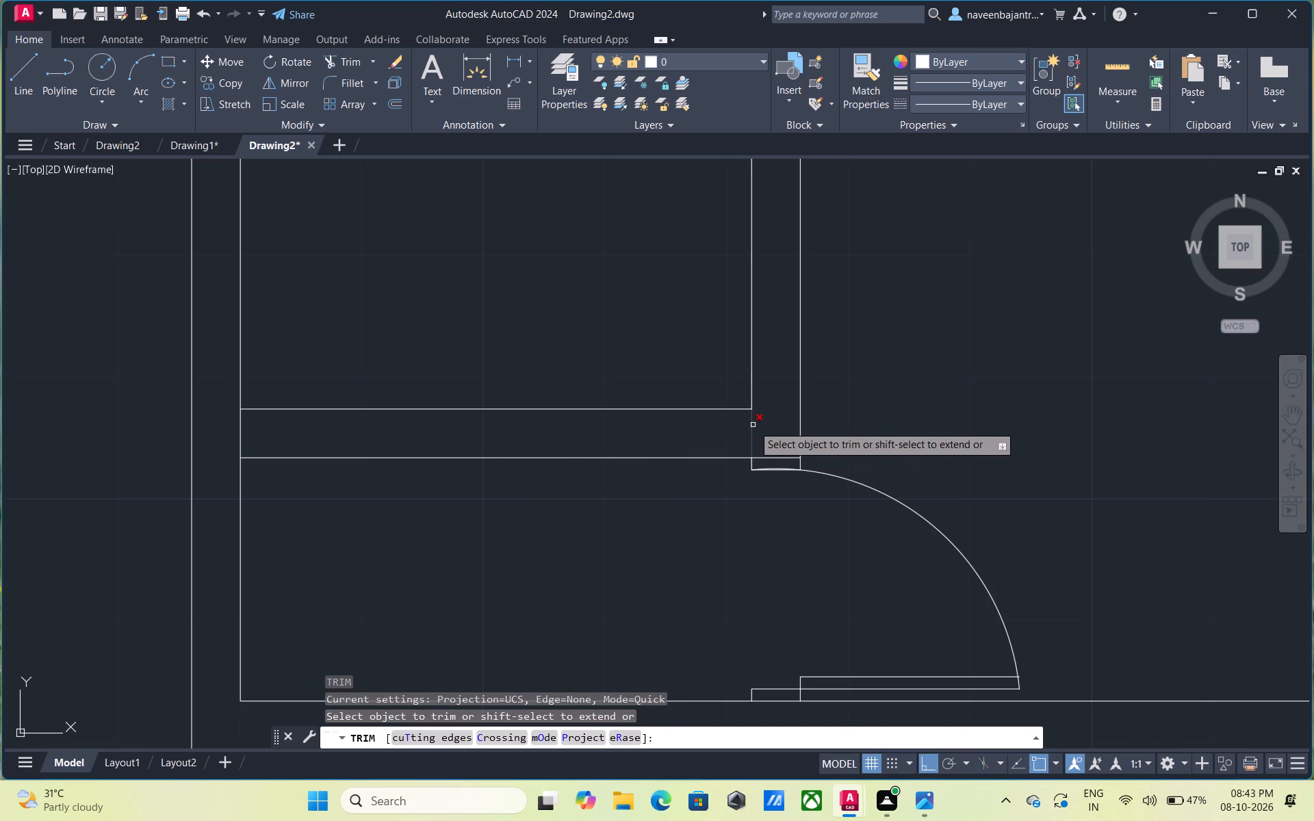
click(753, 425)
scroll(709, 483, down, 1)
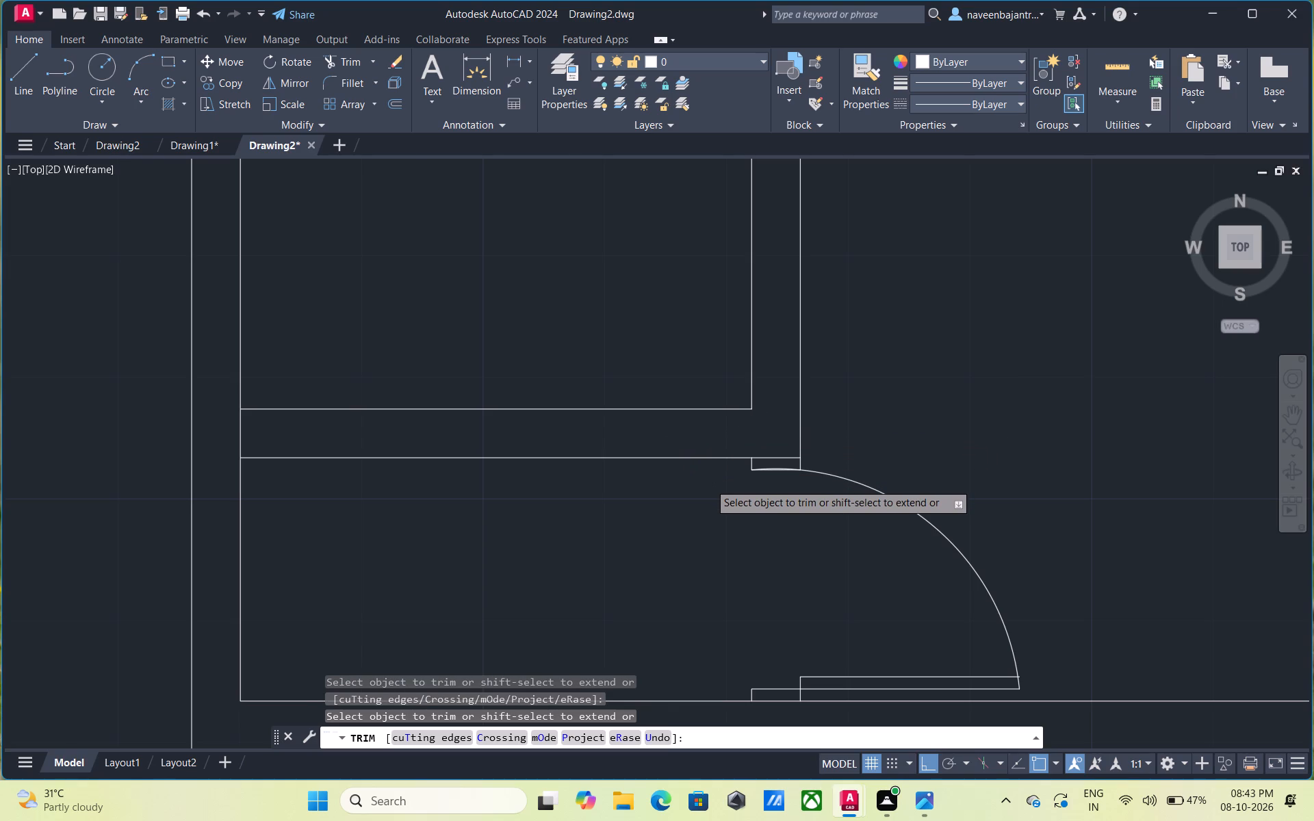
scroll(708, 484, down, 1)
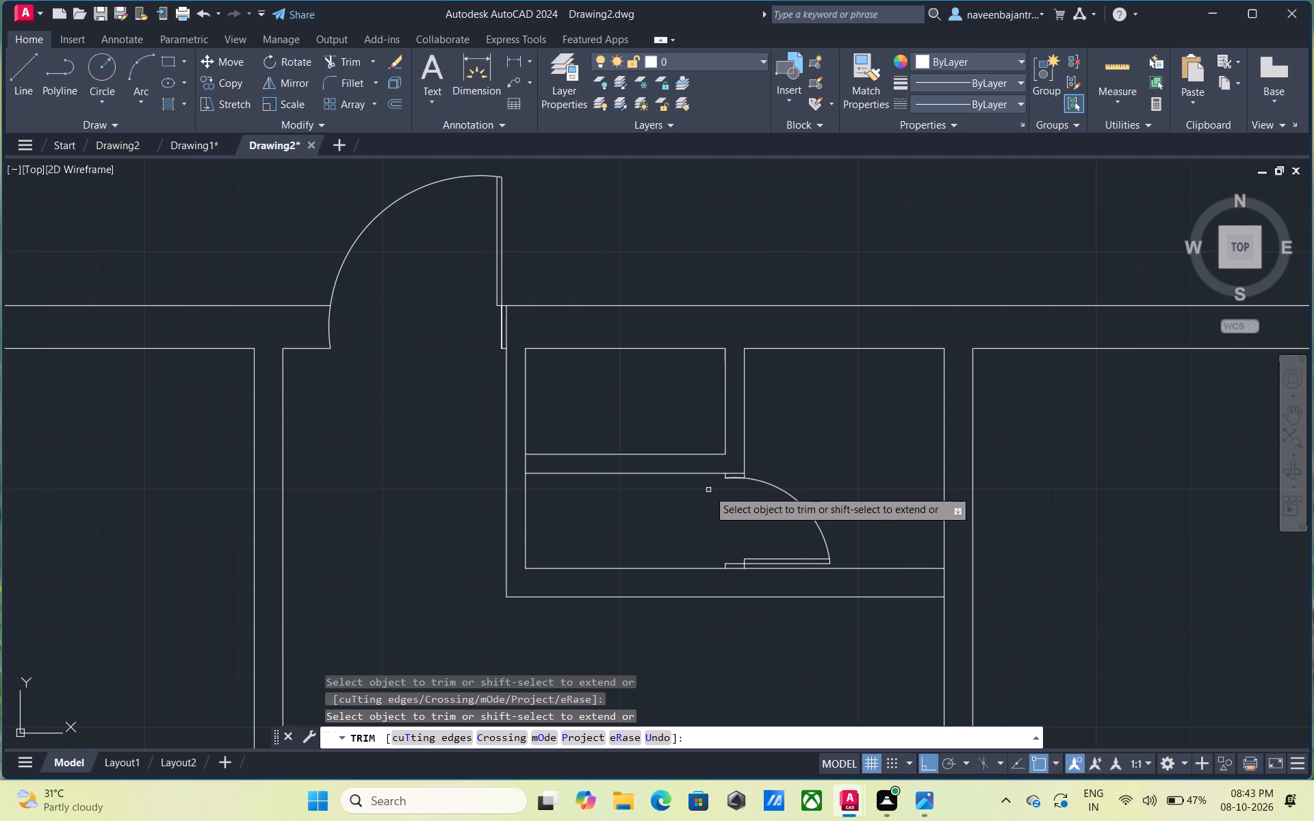
key(Escape)
Draw a vertical line from the cross partition's upper right corner down past the partition end above the doorway.
text(l)
key(space)
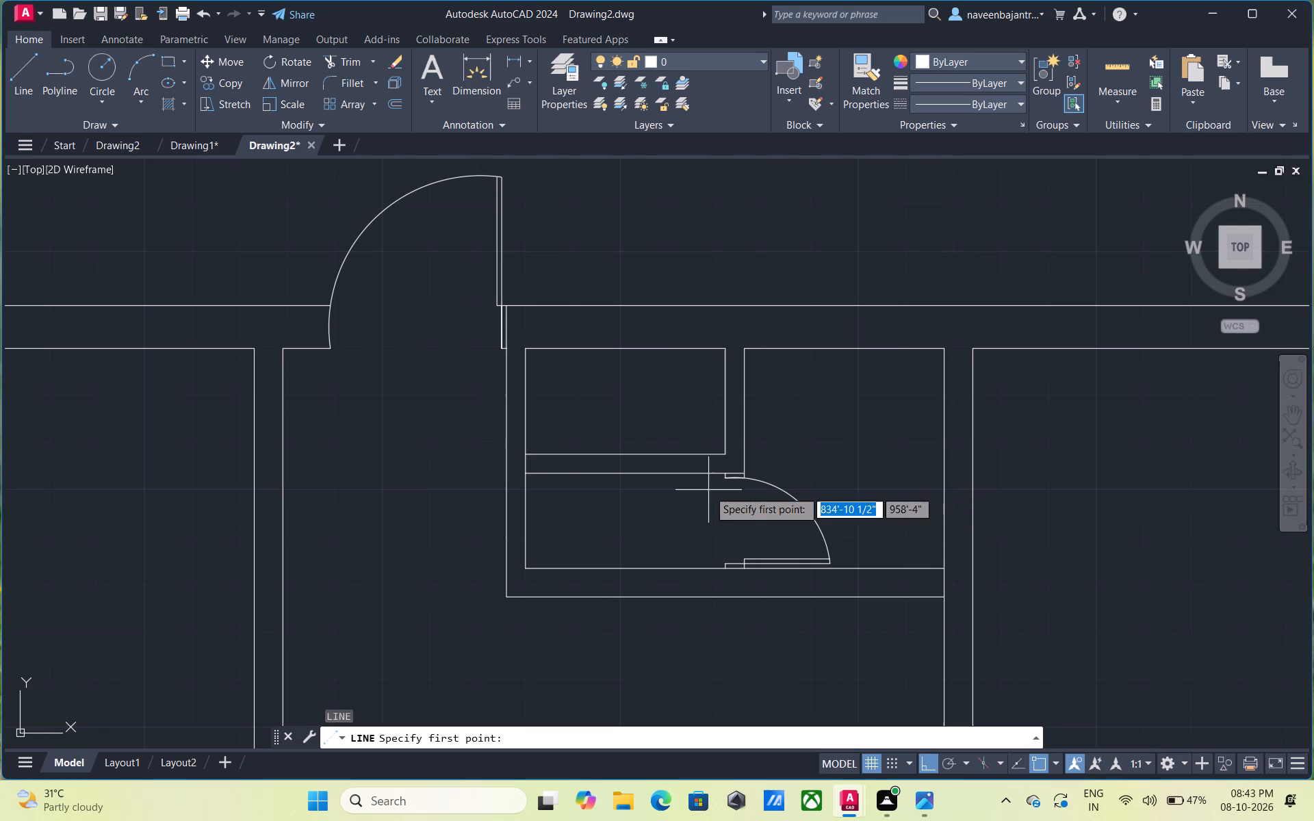
scroll(736, 454, up, 2)
click(709, 458)
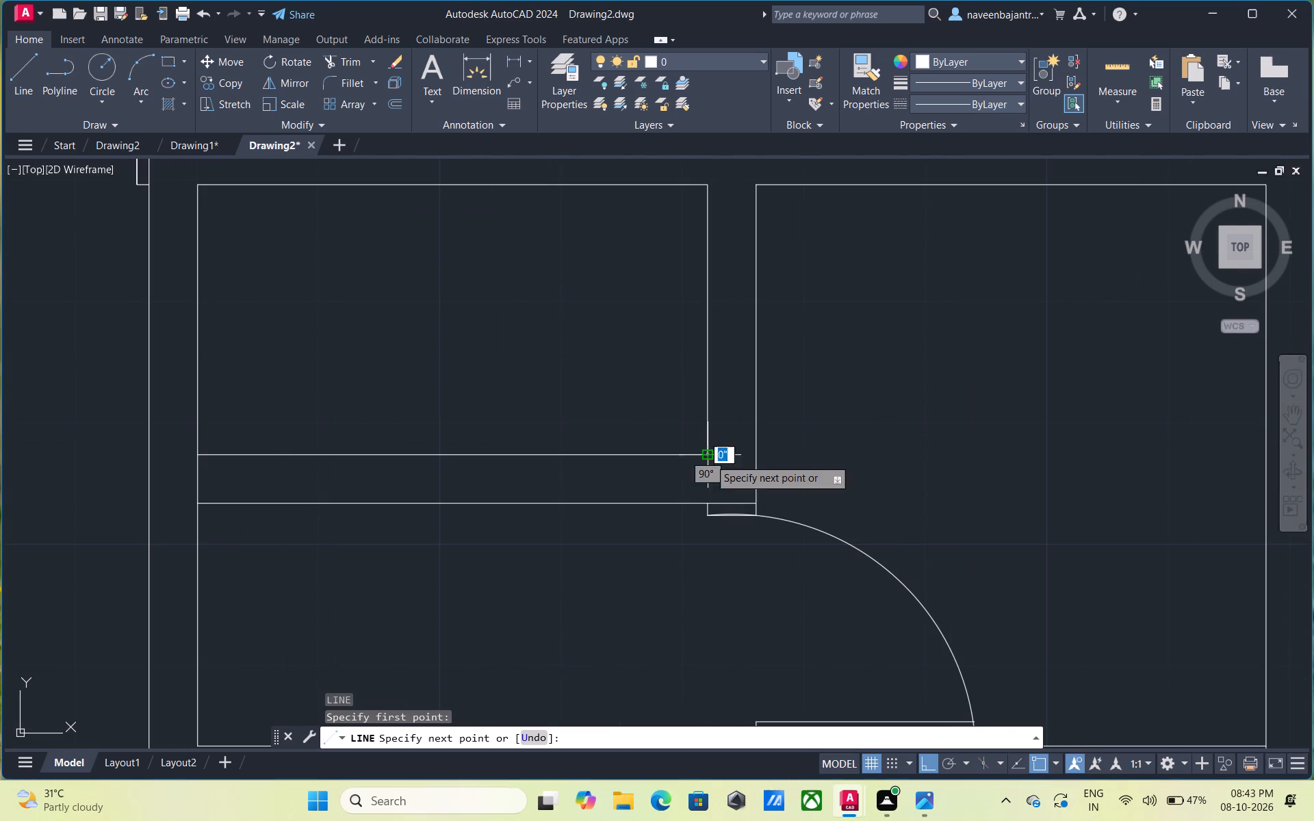
click(707, 553)
key(Escape)
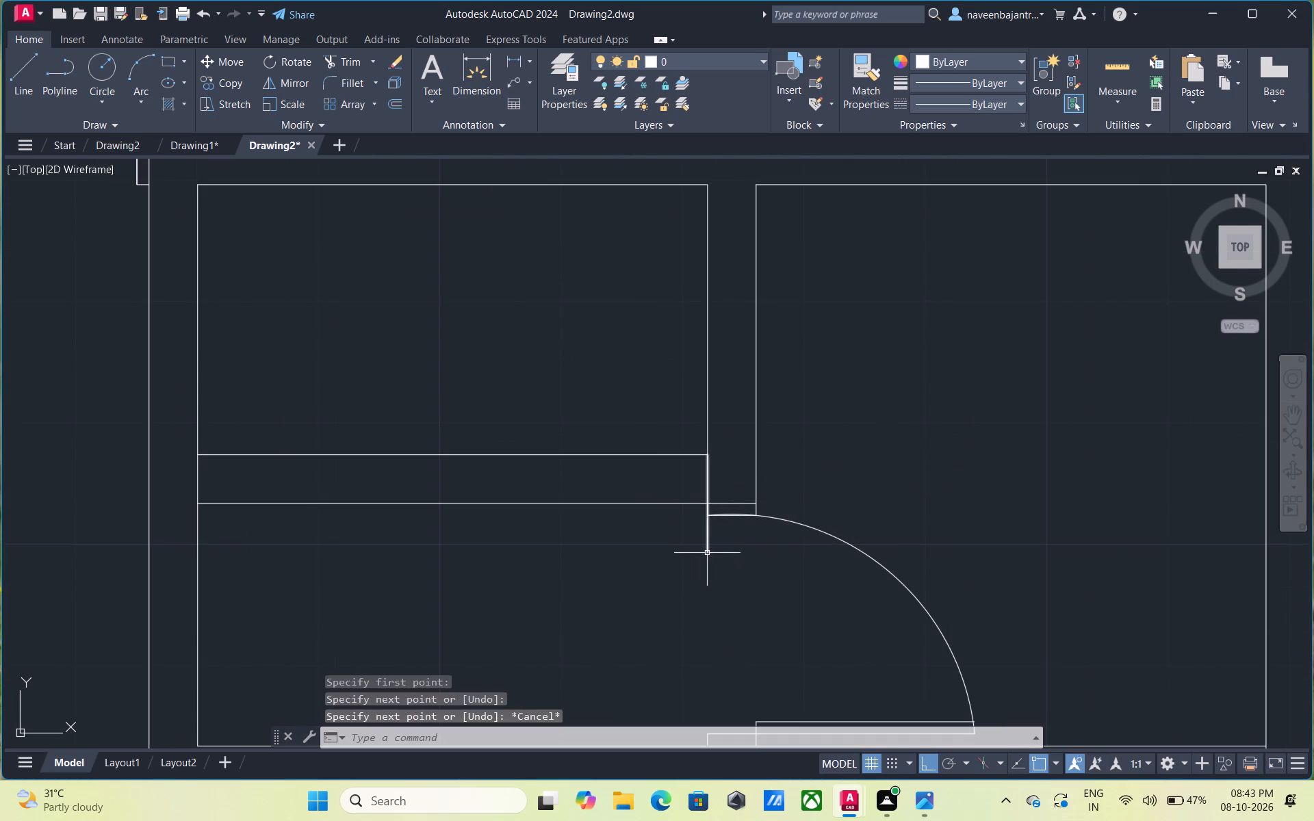
Trim the new vertical line's overhang below the partition end and the straight closing line beside the door arc.
text(tr)
key(space)
click(707, 535)
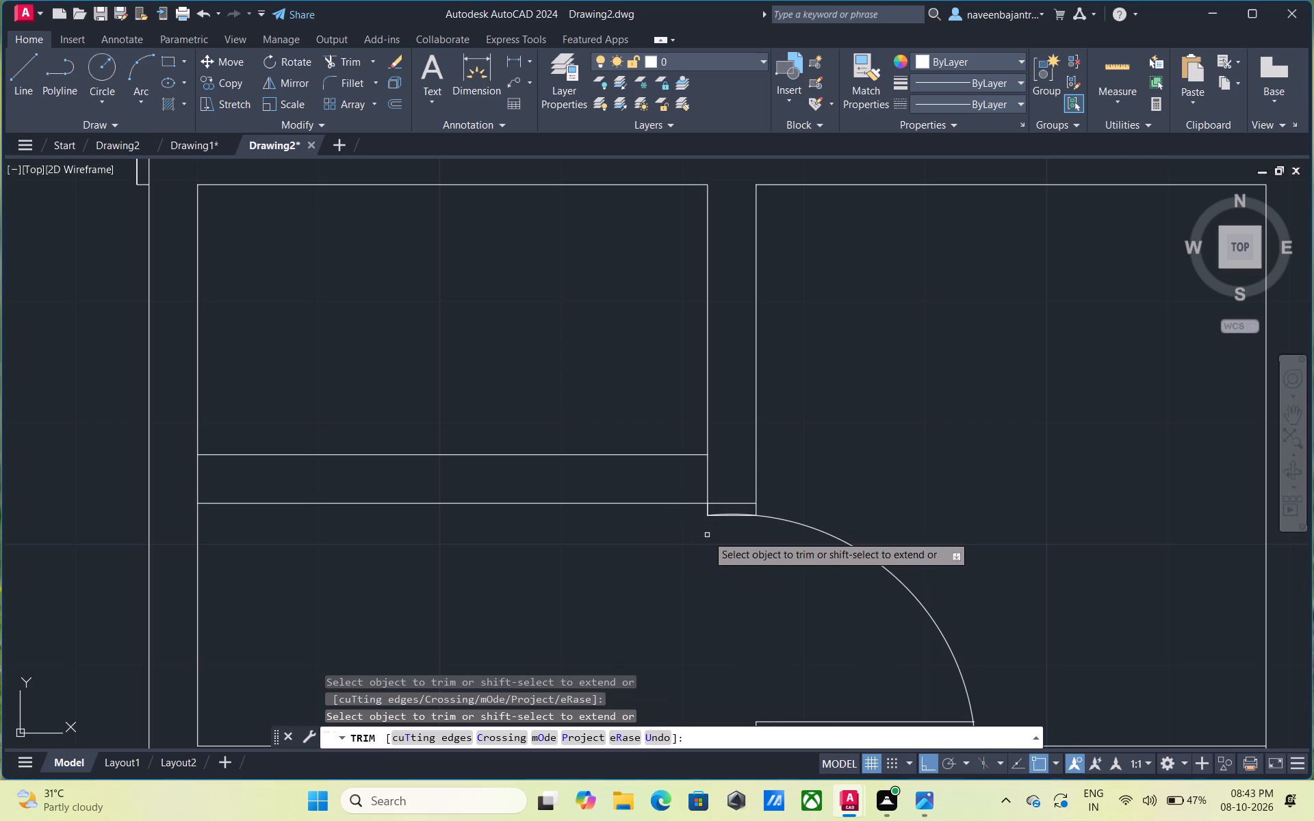
scroll(707, 535, up, 4)
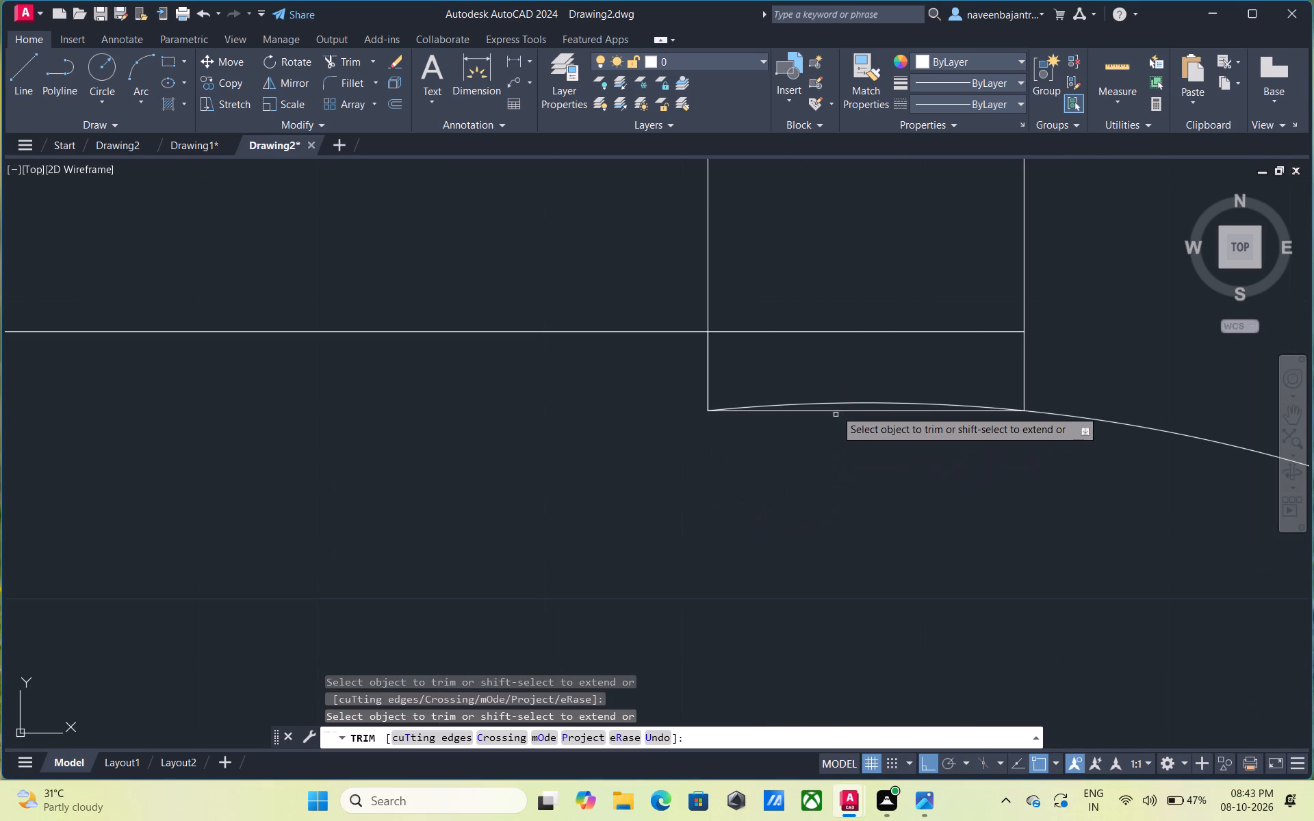
click(835, 410)
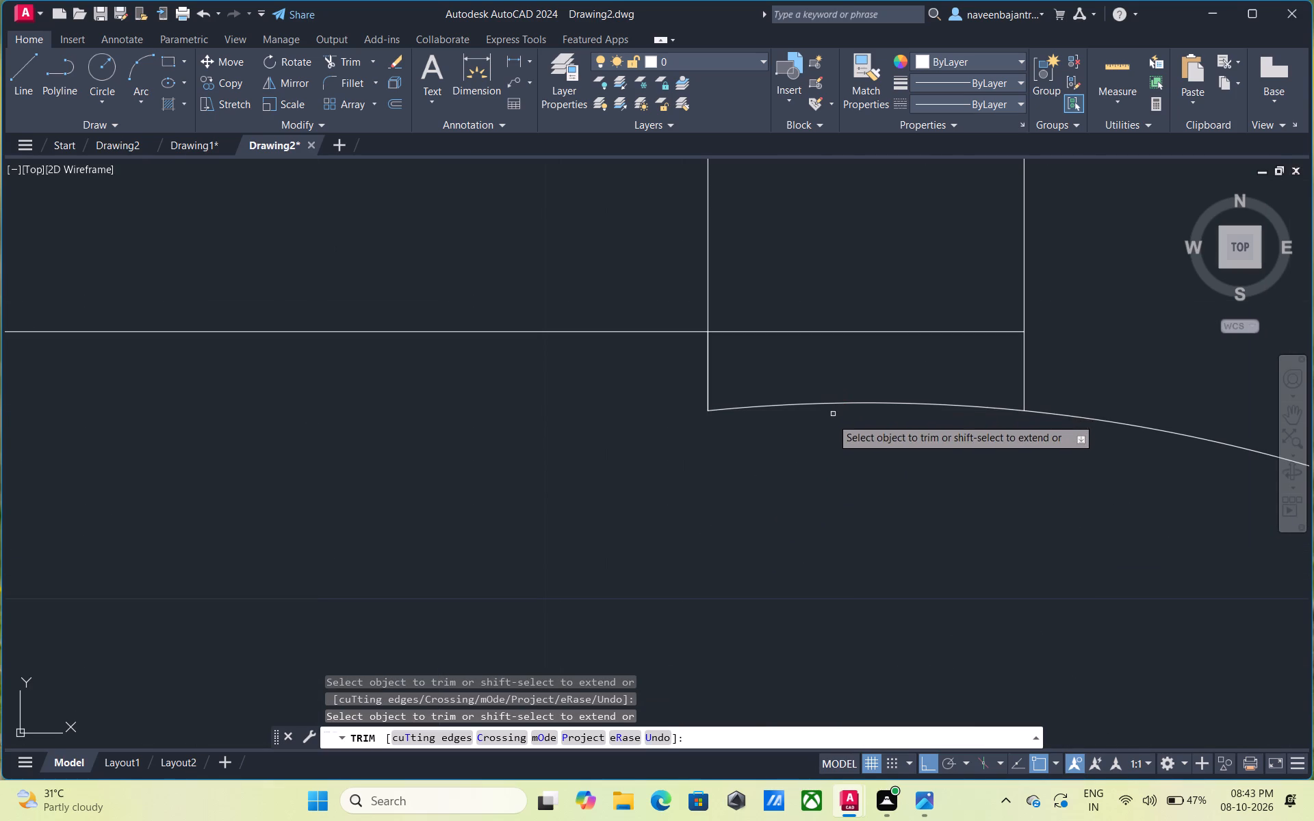
scroll(832, 420, down, 3)
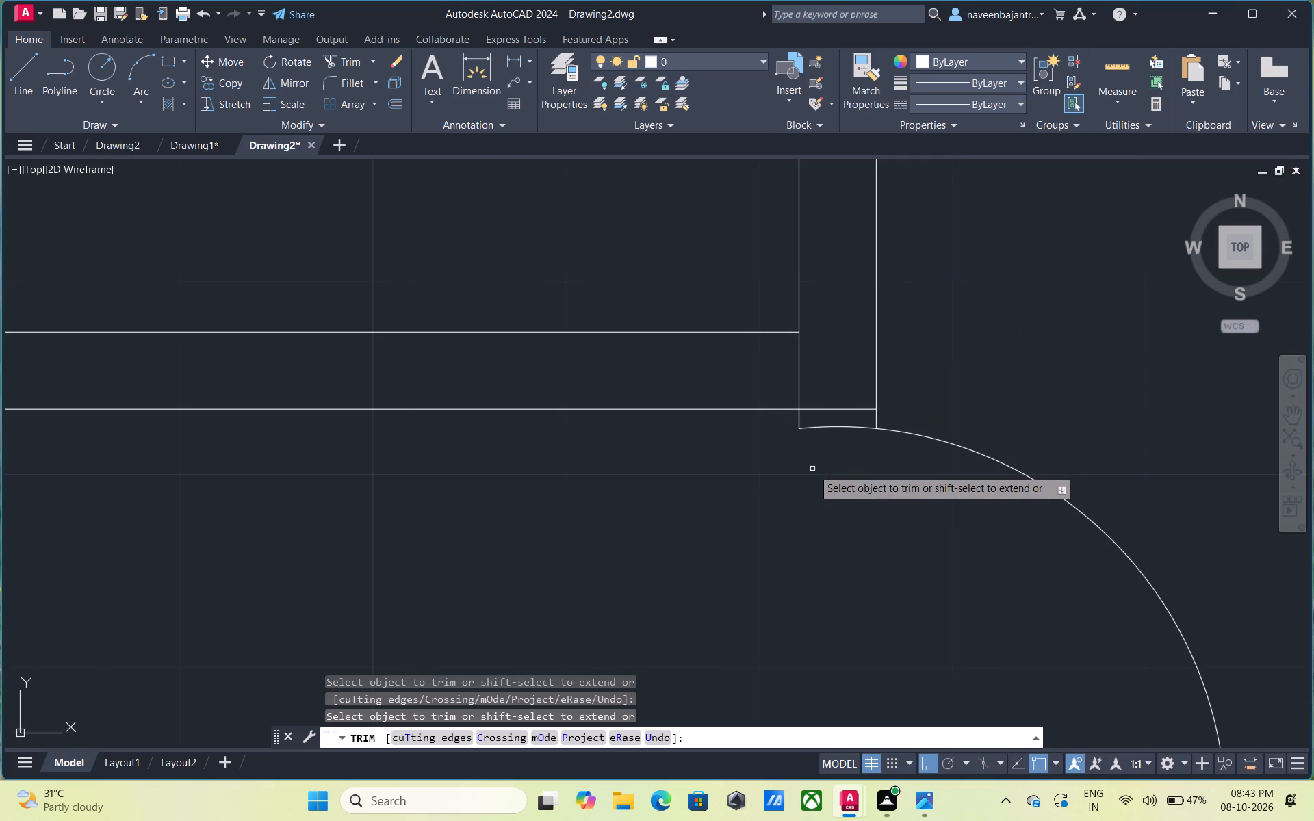
key(Escape)
Offset the short vertical line at the cross partition's right end 1" to the left.
text(o)
key(space)
key(space)
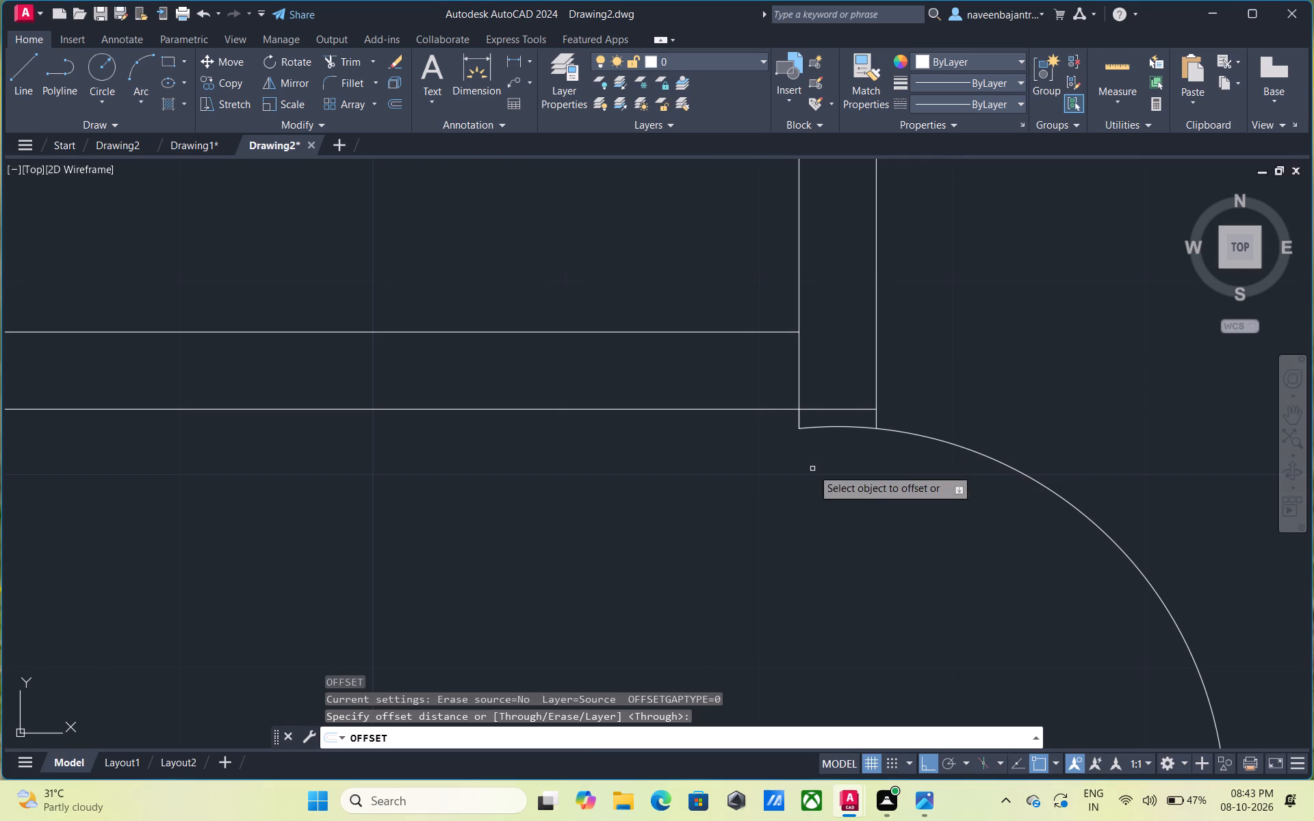
click(800, 378)
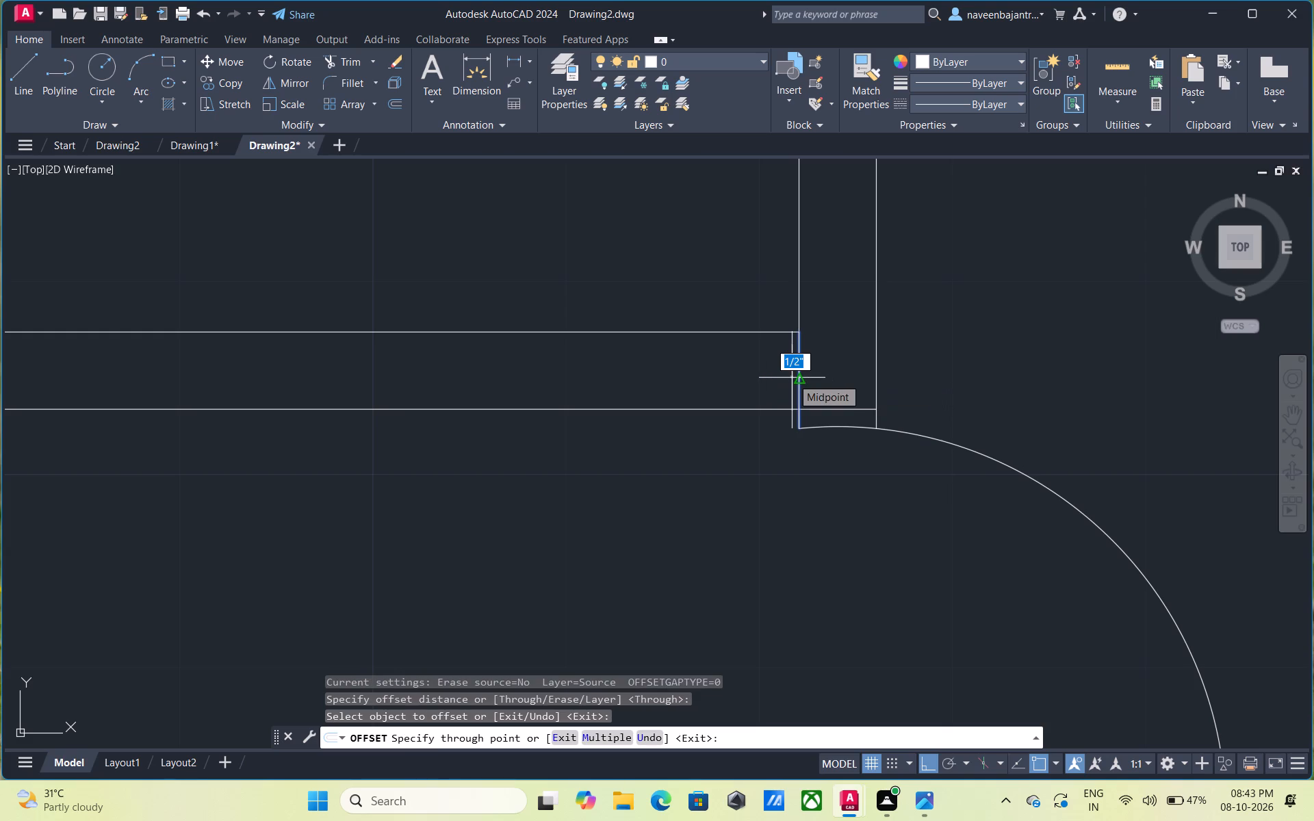
text(1")
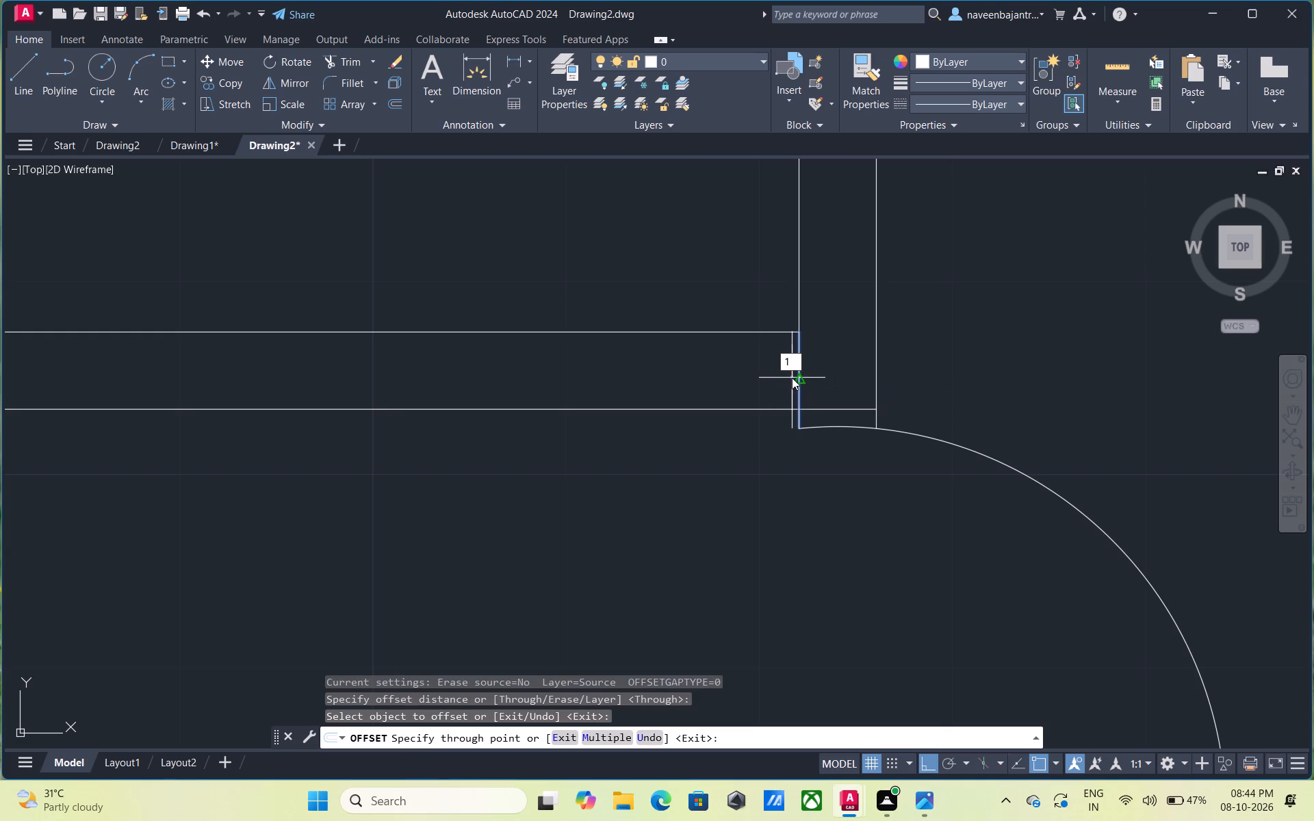
key(Return)
key(Escape)
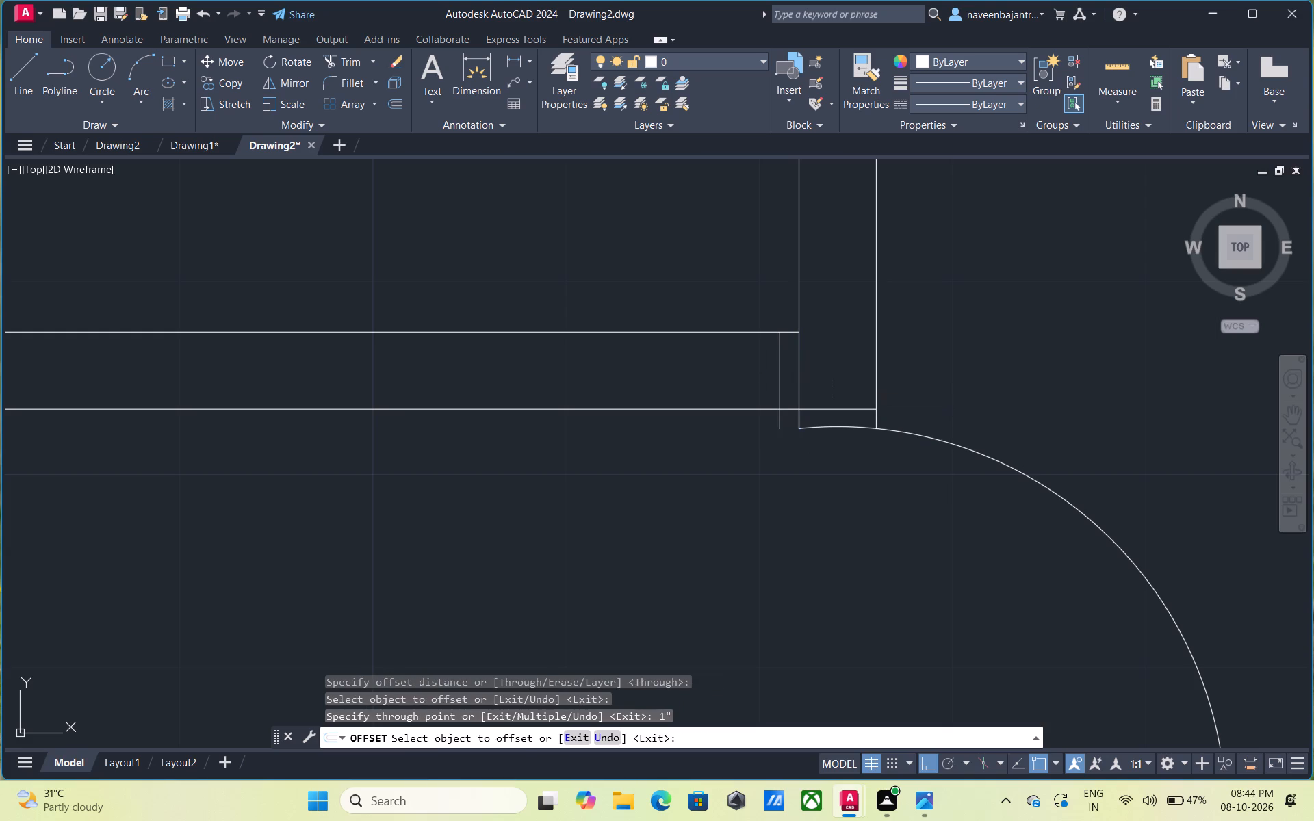
Trim the overhang of the 1" offset line below the cross partition's lower line.
text(tr)
key(space)
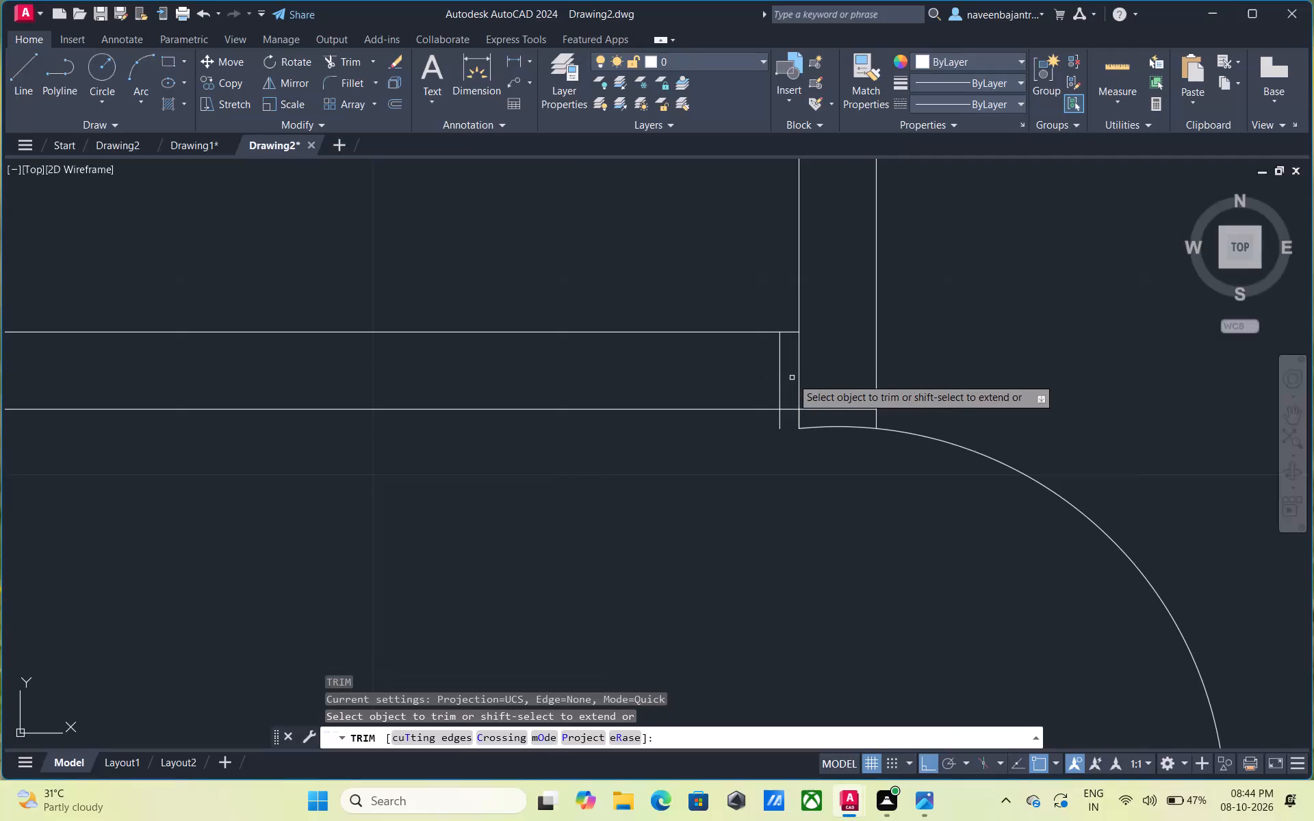
click(779, 425)
scroll(779, 425, down, 1)
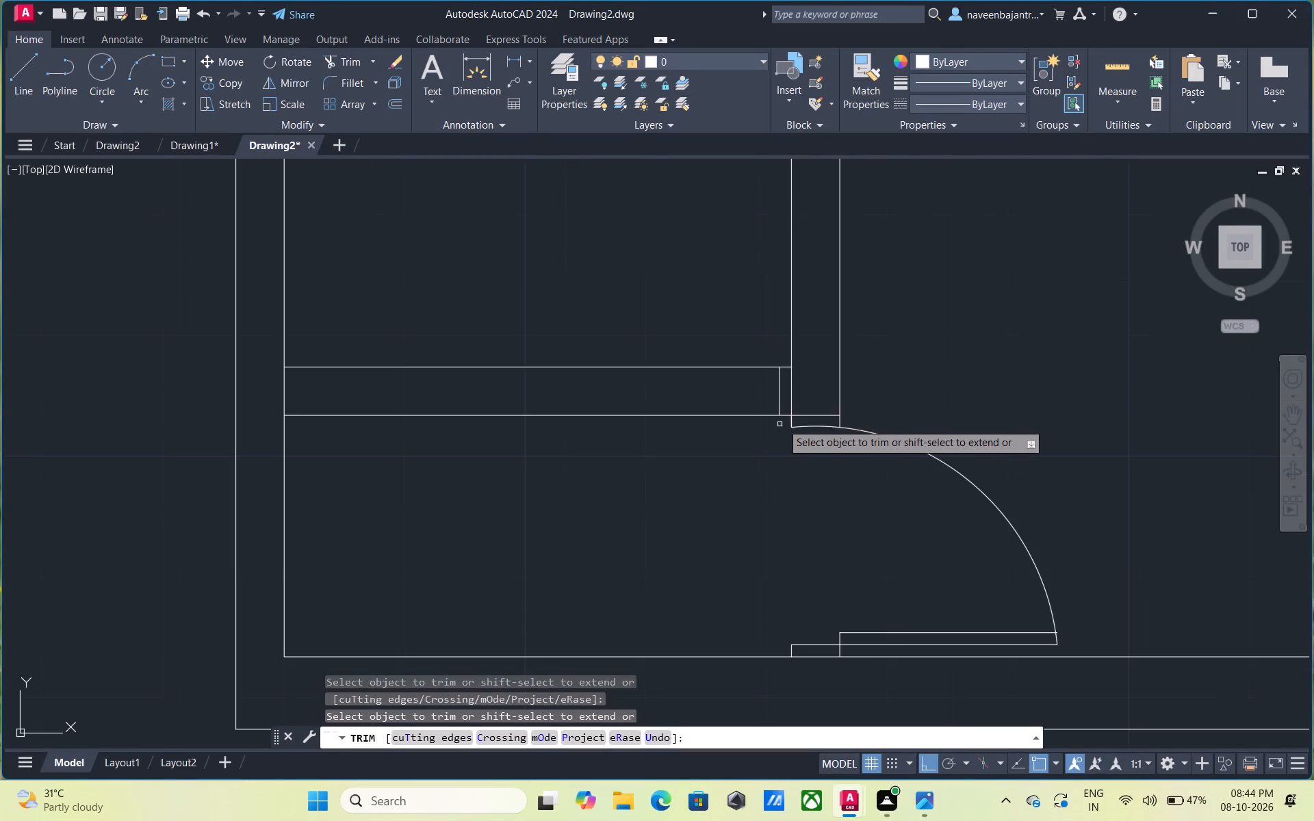
key(Escape)
Draw a 1.5' vertical line upward from the offset line's top end on the cross partition as the door leaf.
text(l)
key(space)
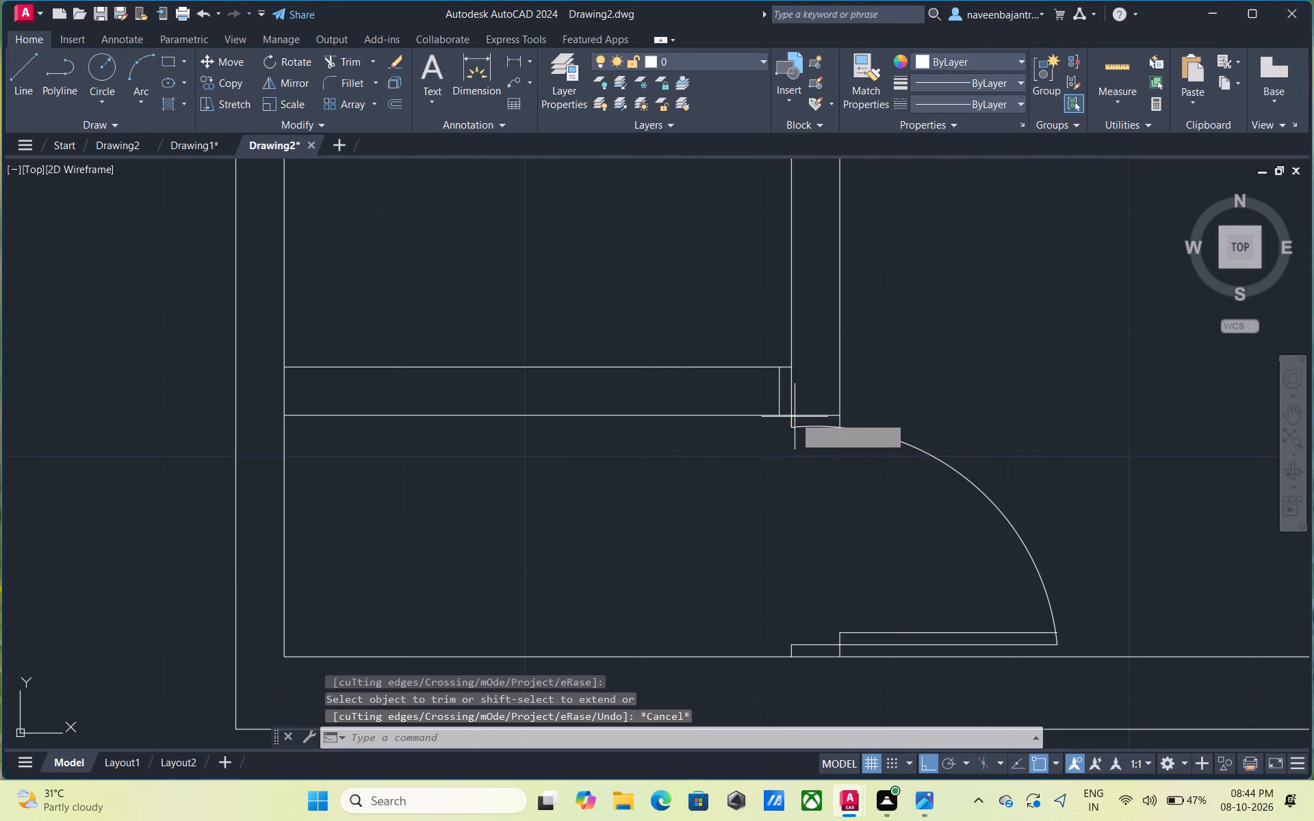
click(779, 370)
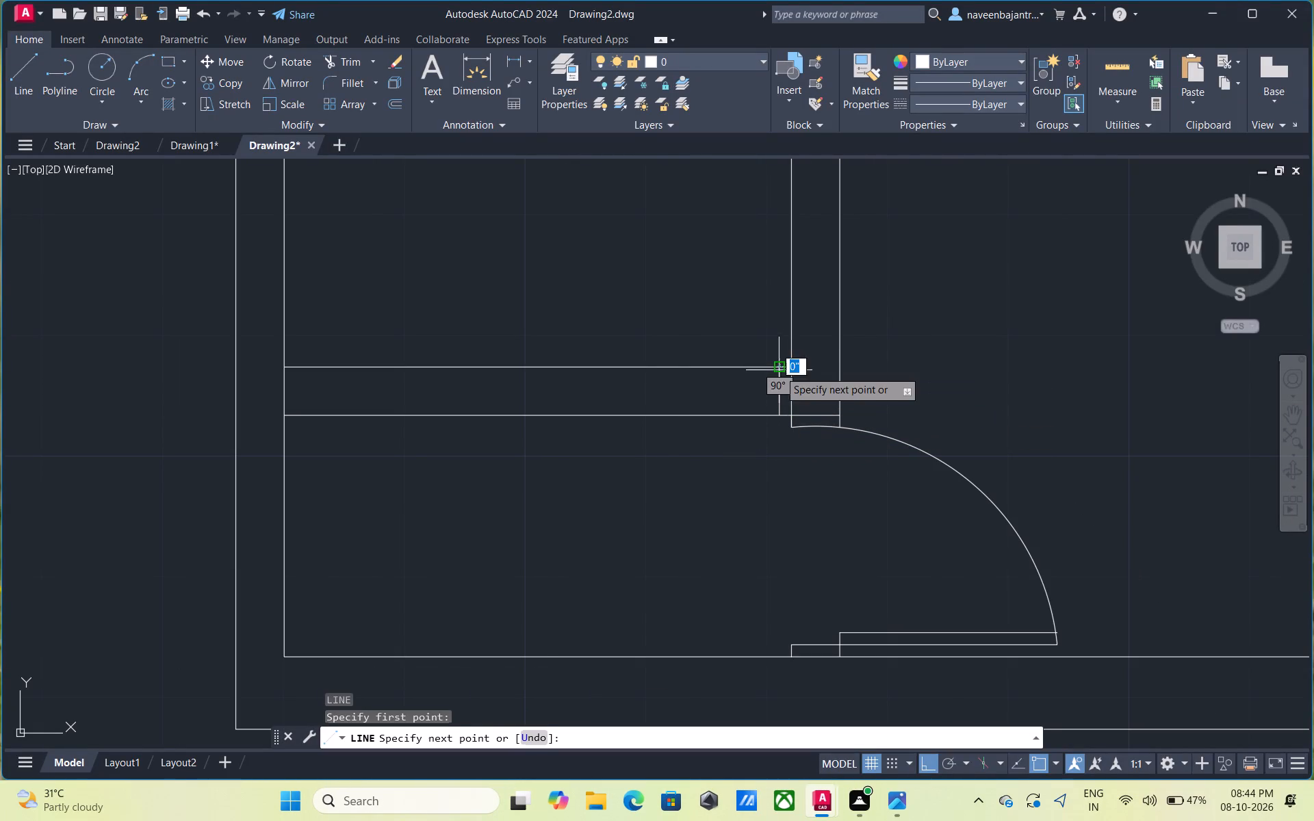
text(1.5)
key(apostrophe)
key(Return)
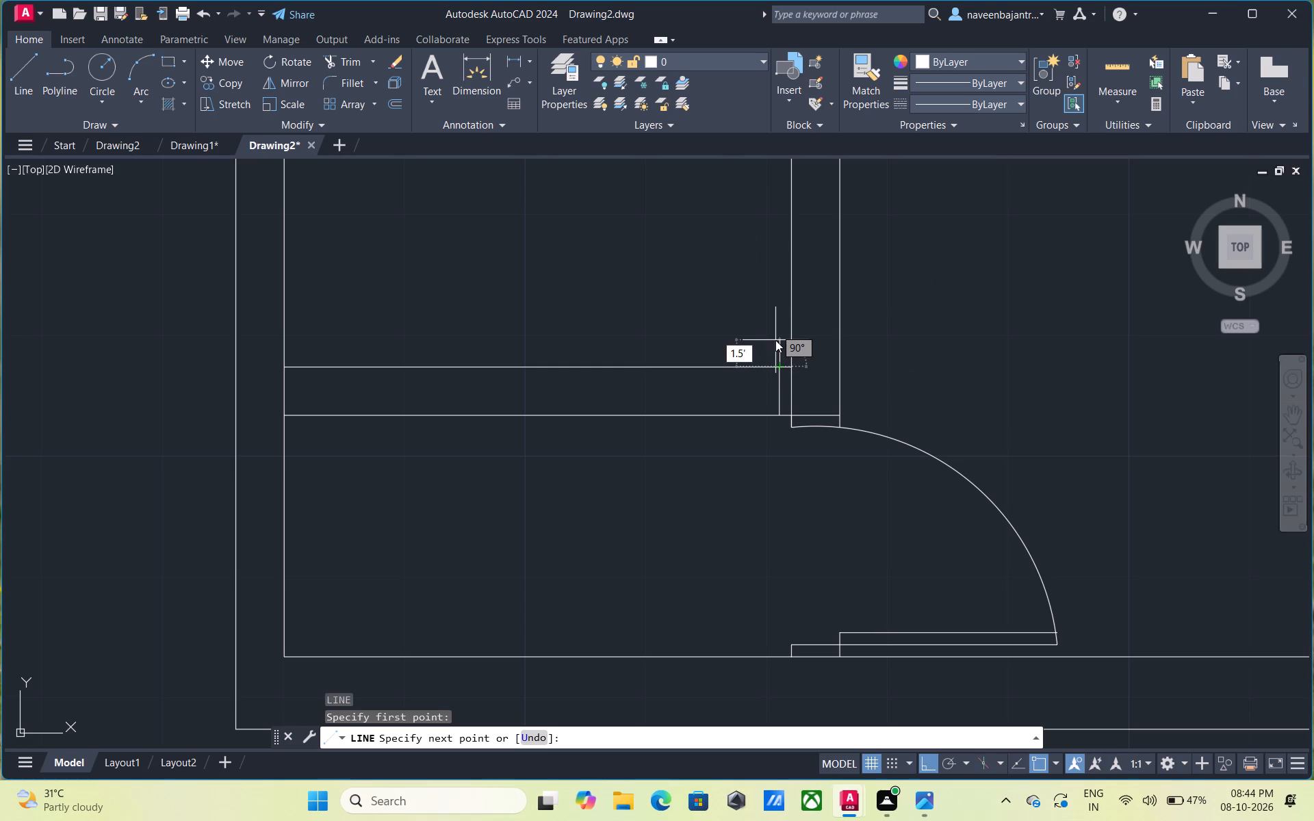
scroll(773, 348, down, 2)
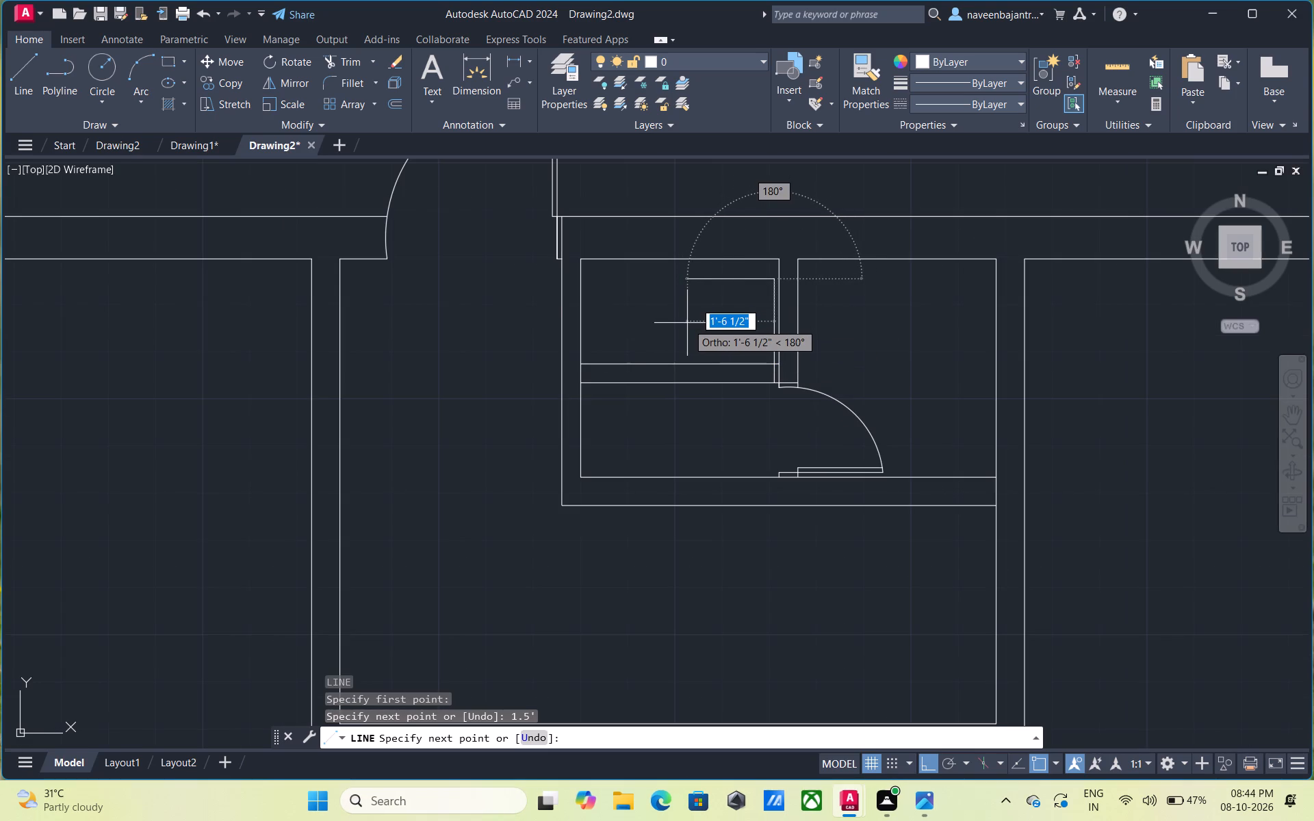
key(Escape)
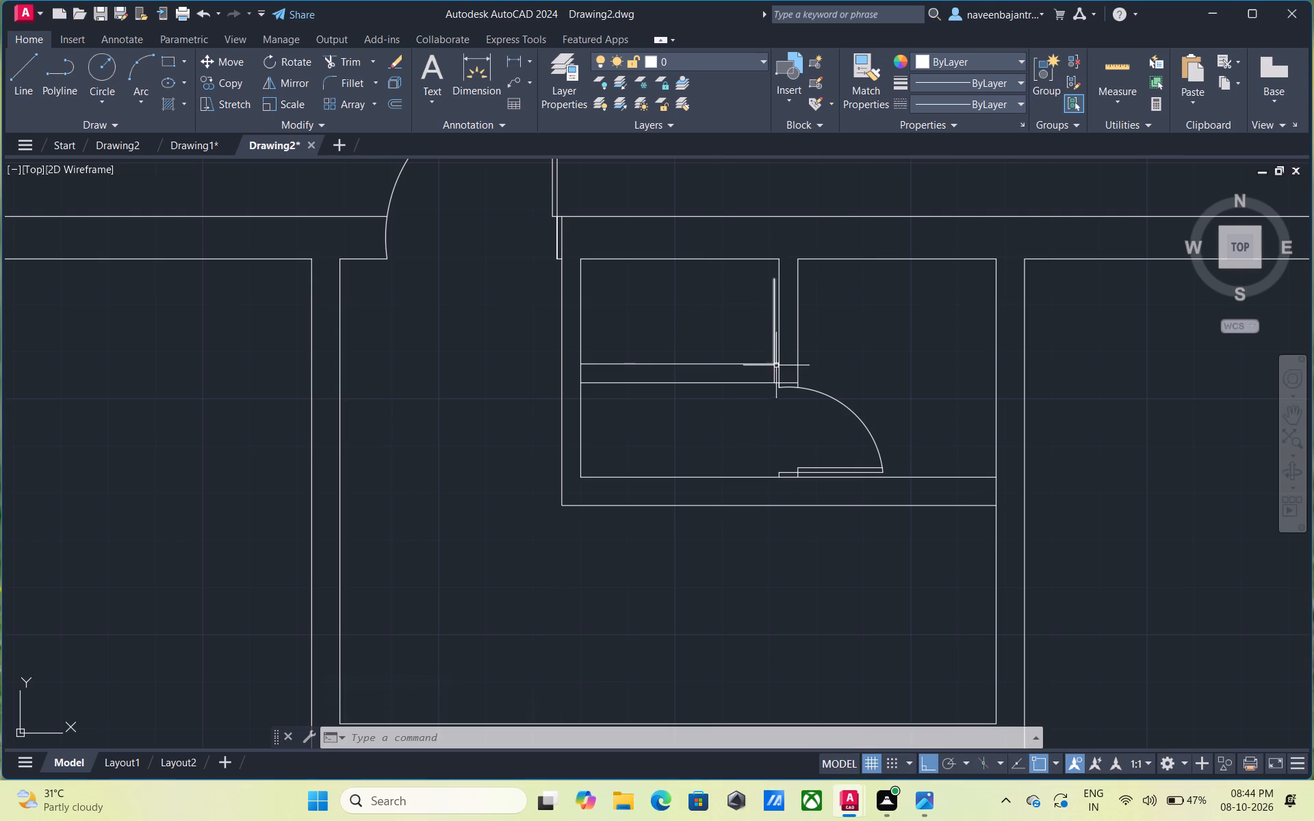
Offset the 1.5' door leaf line 1" to the left.
text(o)
key(space)
key(space)
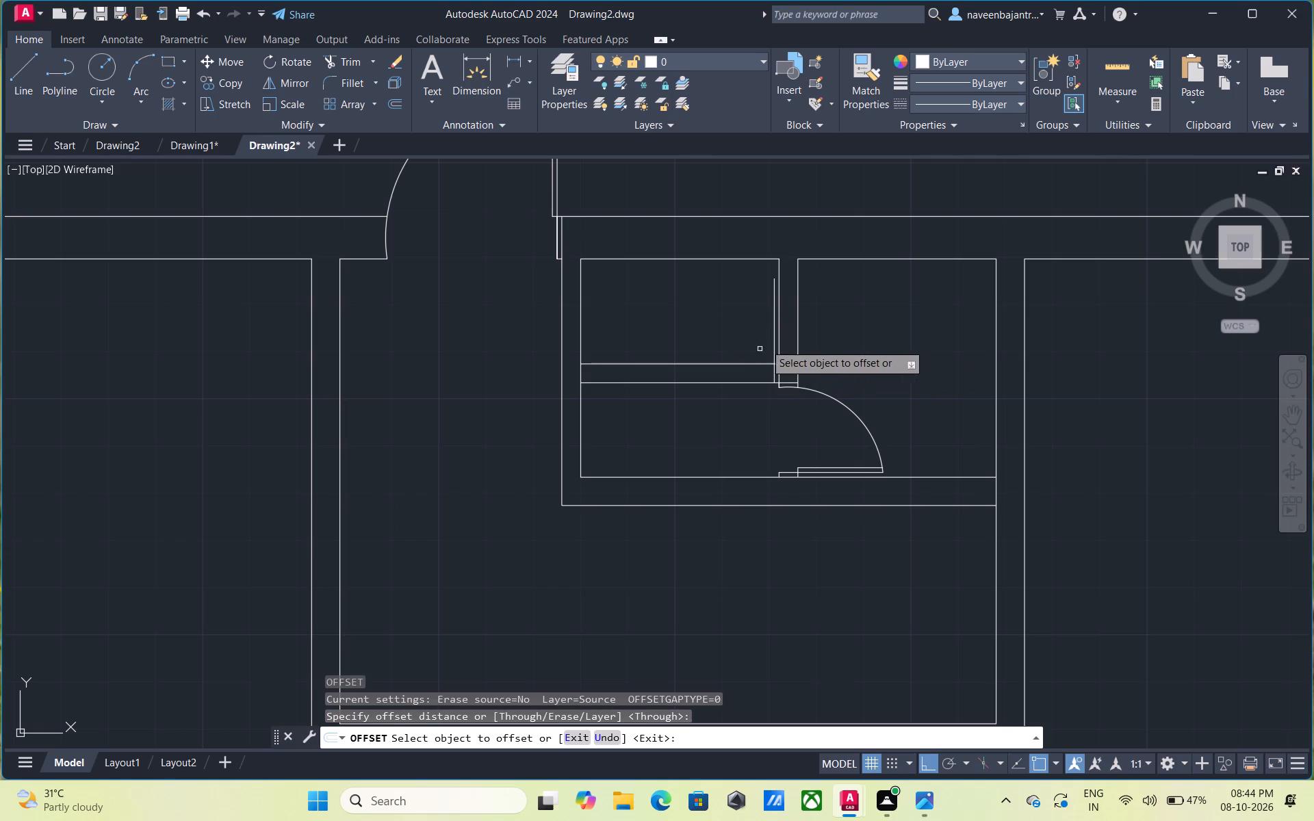
click(774, 339)
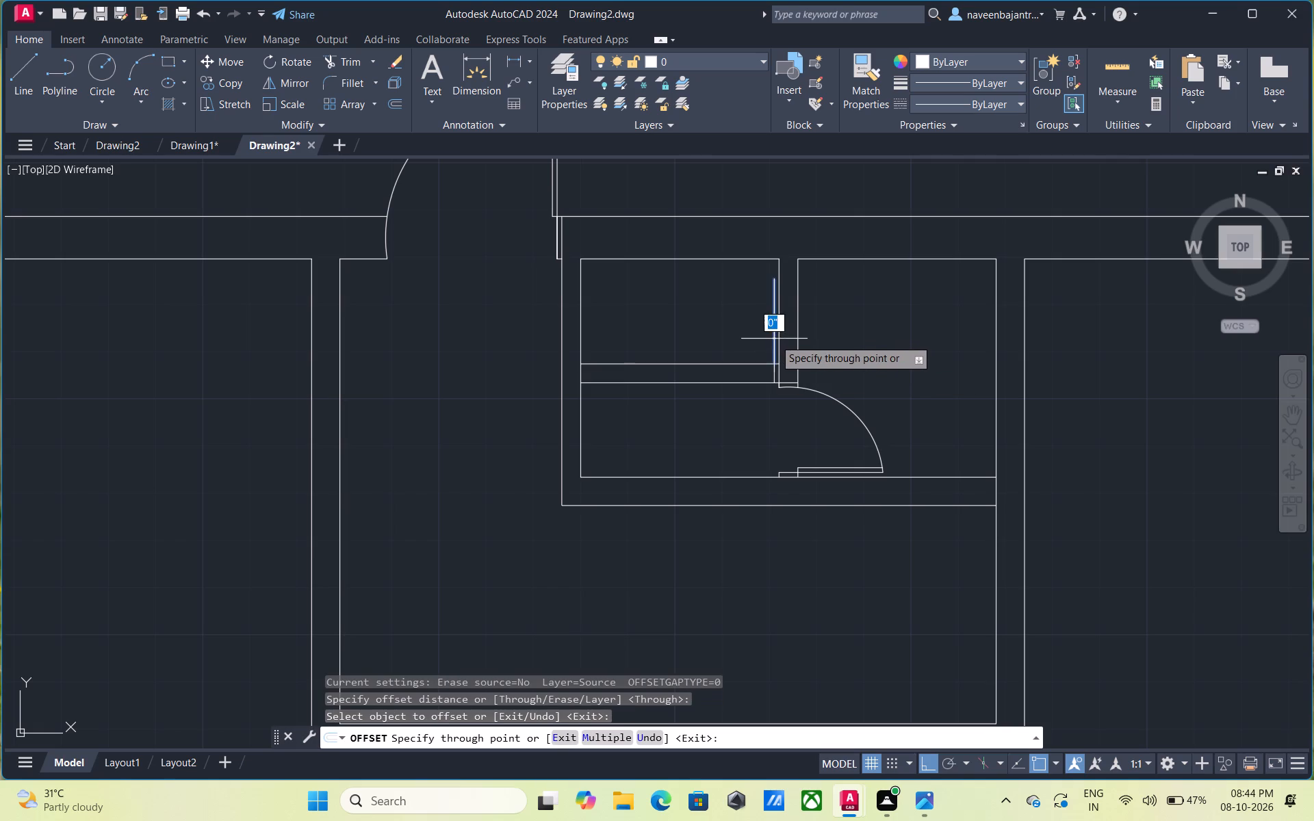
text(1")
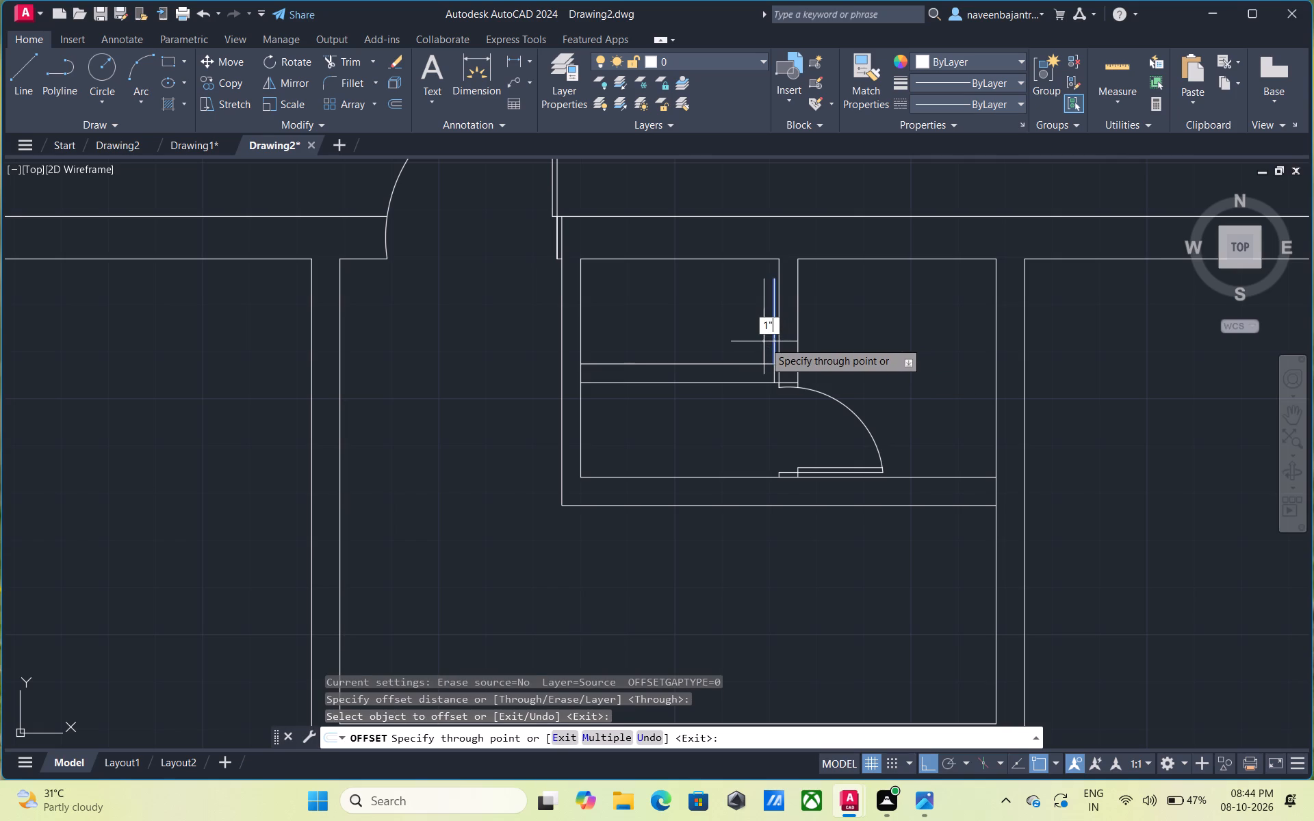
key(Return)
key(Escape)
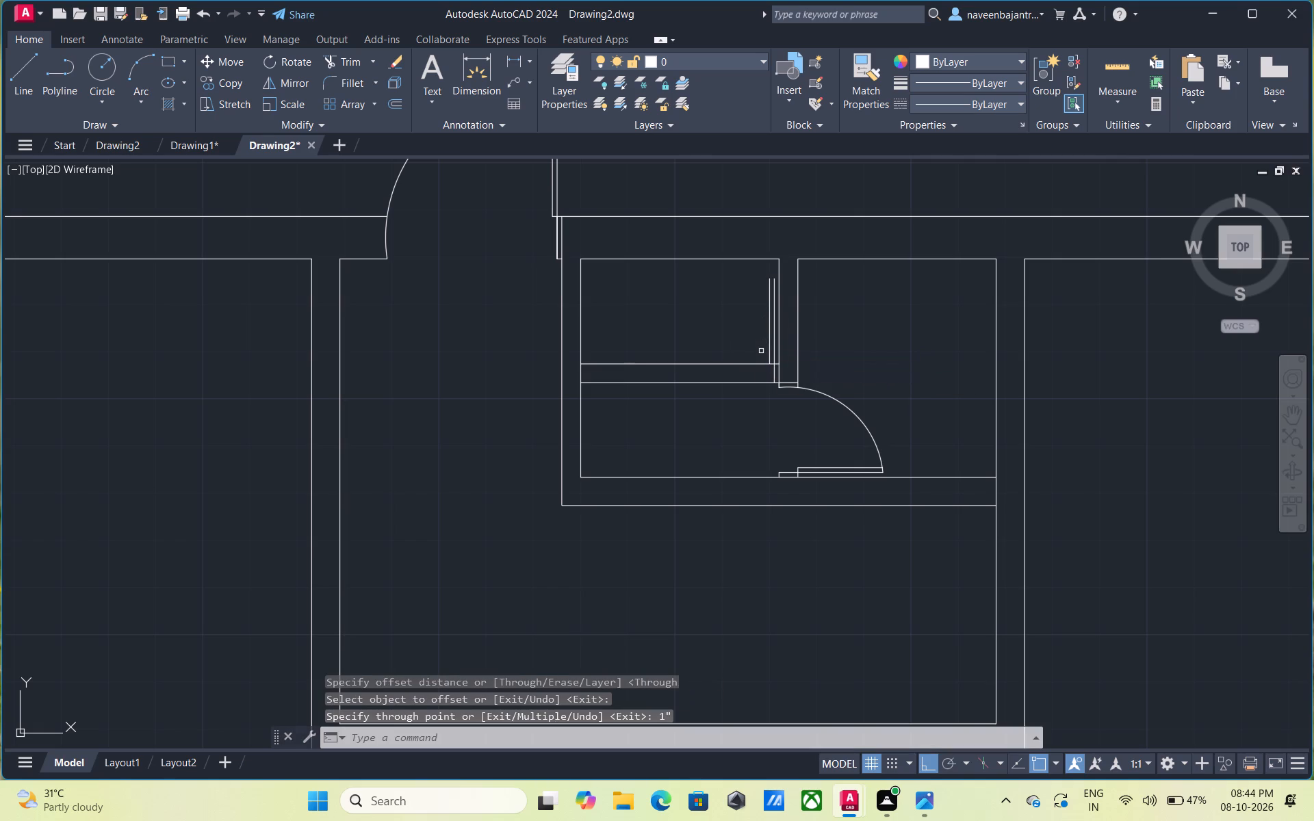
Offset the short jamb line inside the cross partition 1.5' to the left.
text(o)
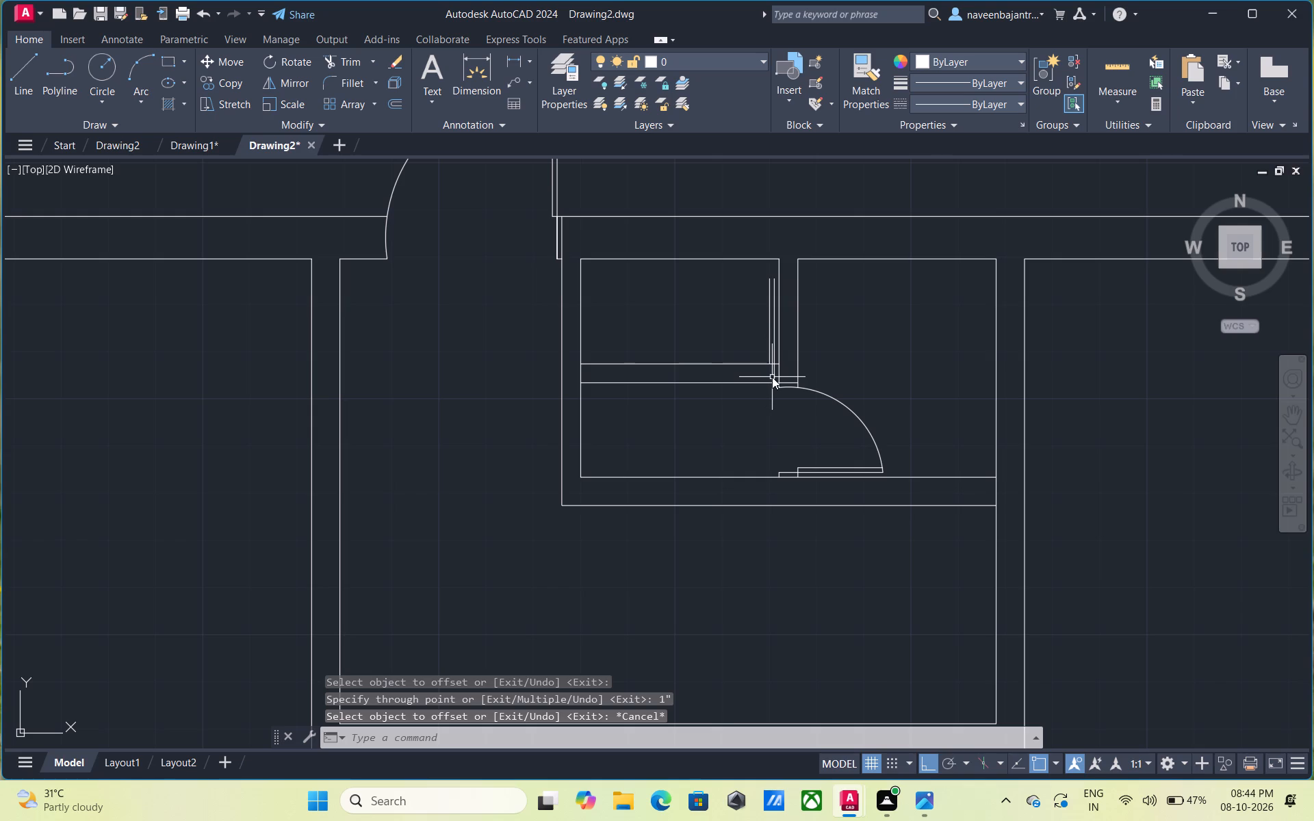
key(space)
key(space)
click(774, 375)
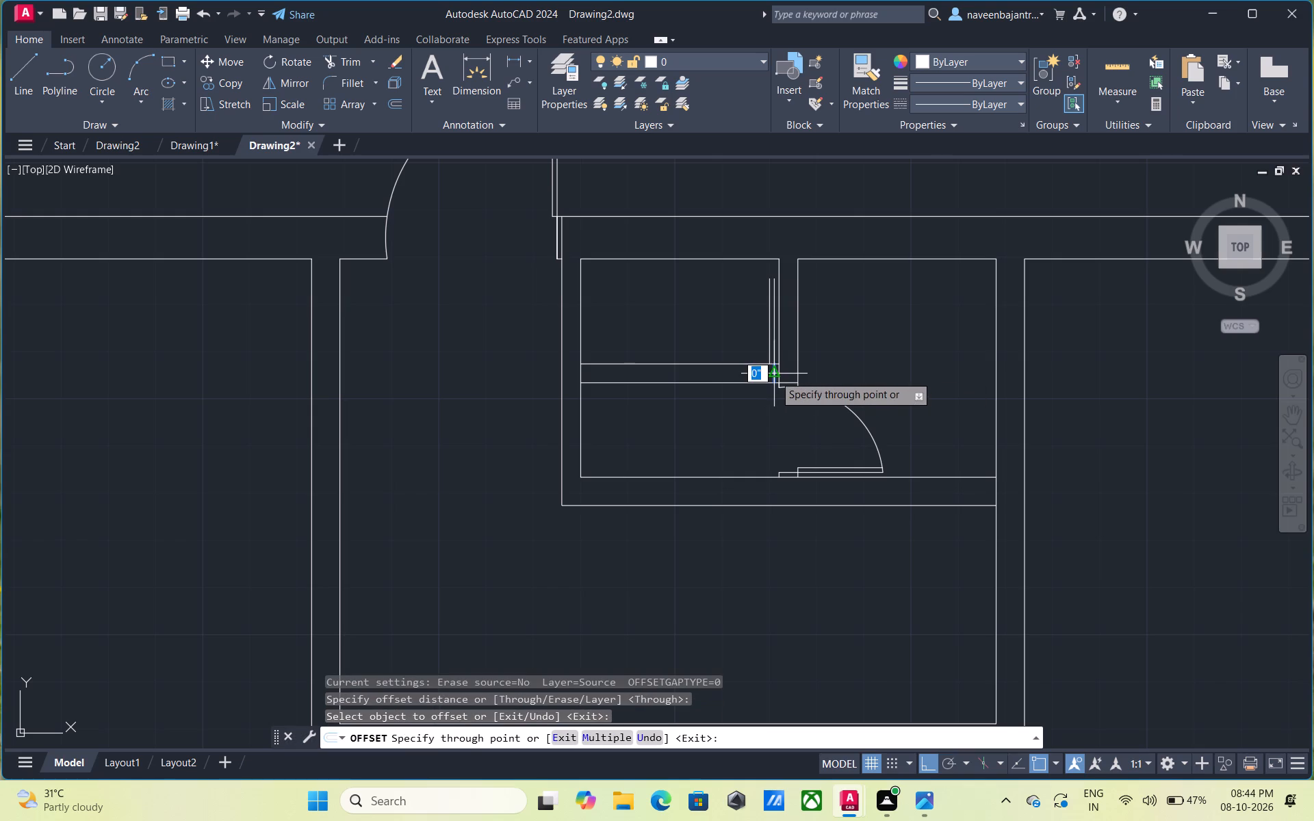
text(1.5')
key(Return)
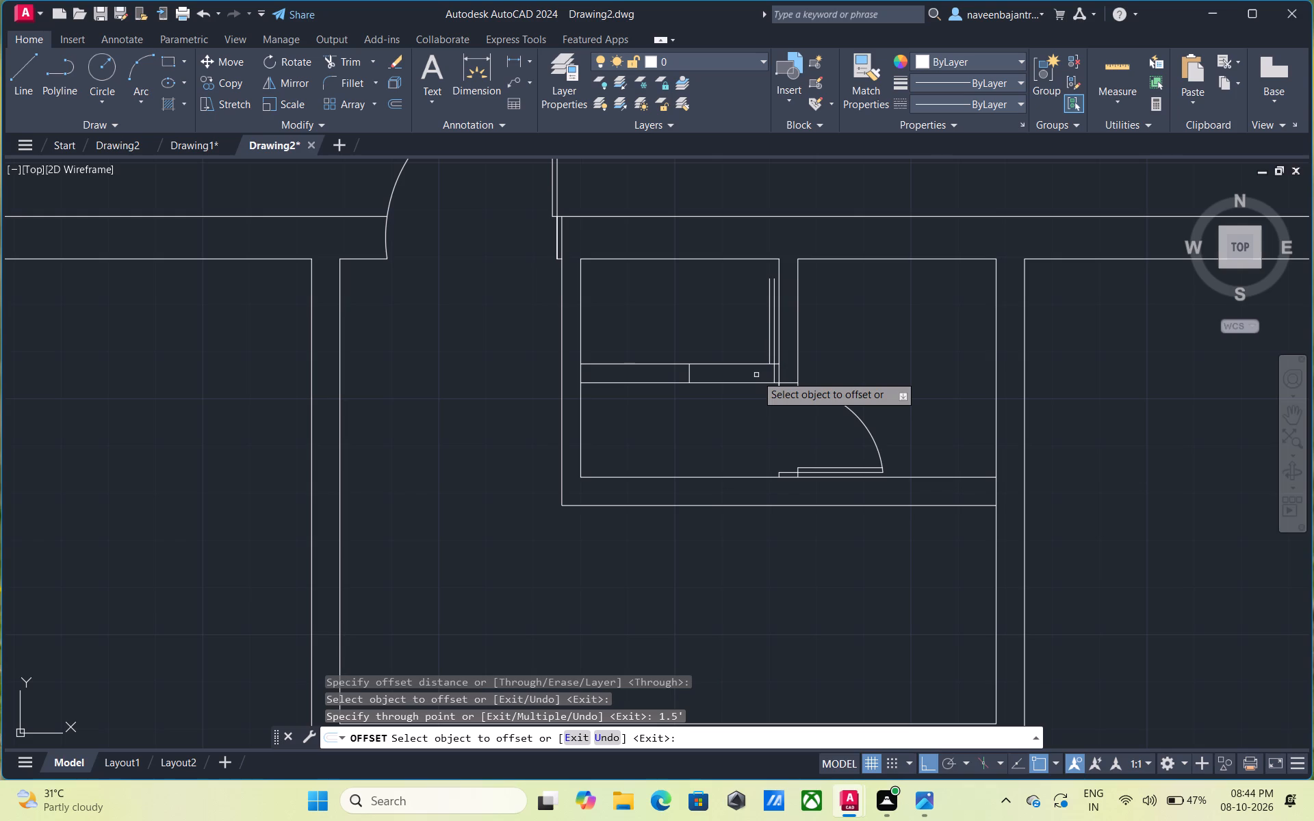
key(Escape)
Trim the cross partition's upper and lower lines between the two jamb lines to open the doorway.
text(tr)
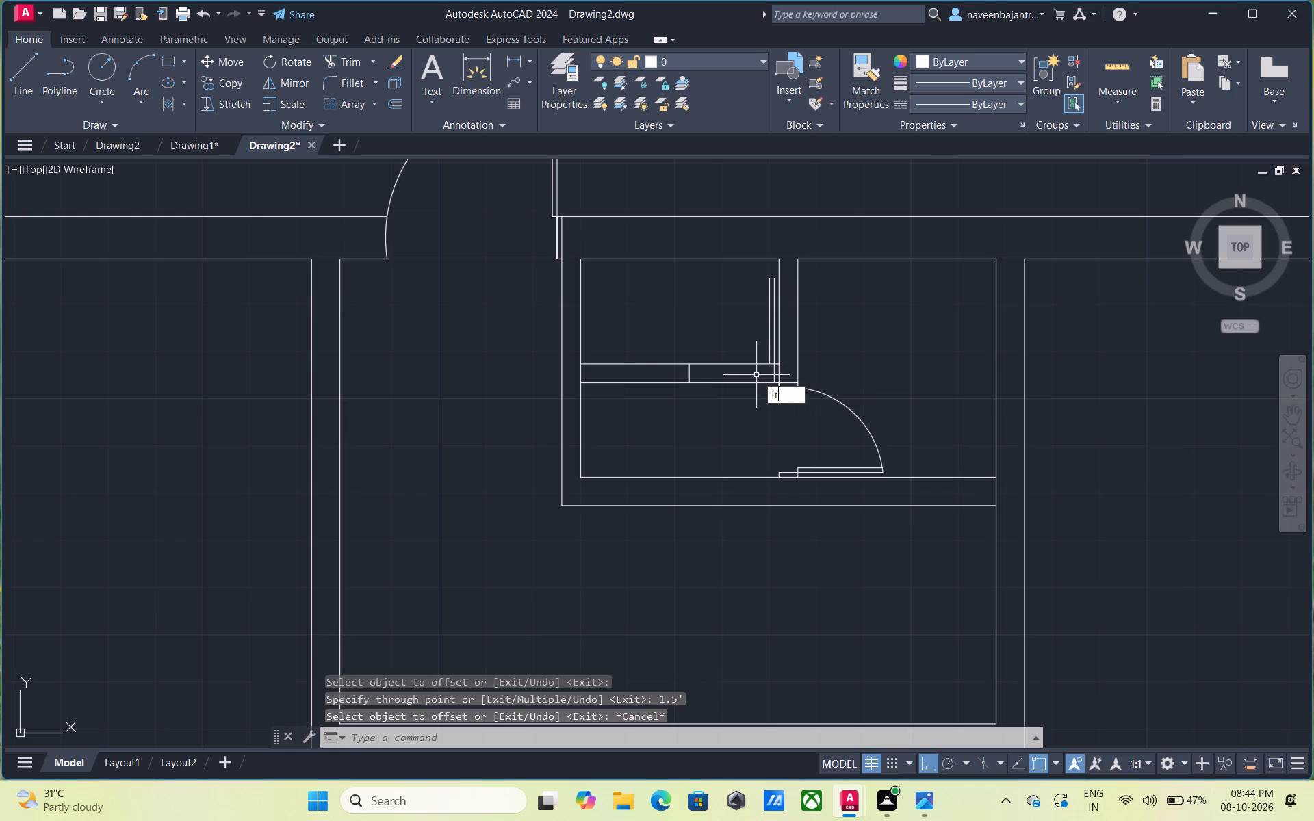
key(space)
click(734, 366)
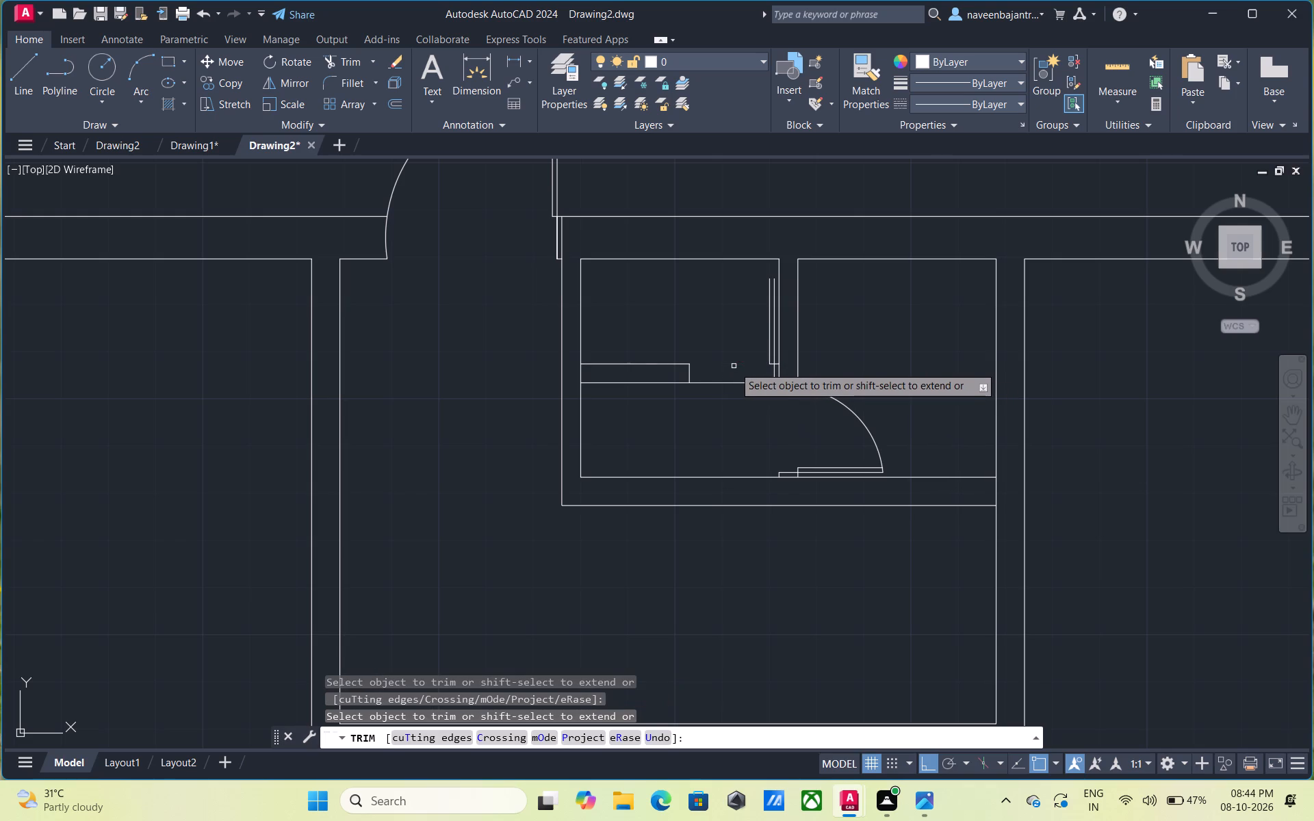
click(731, 385)
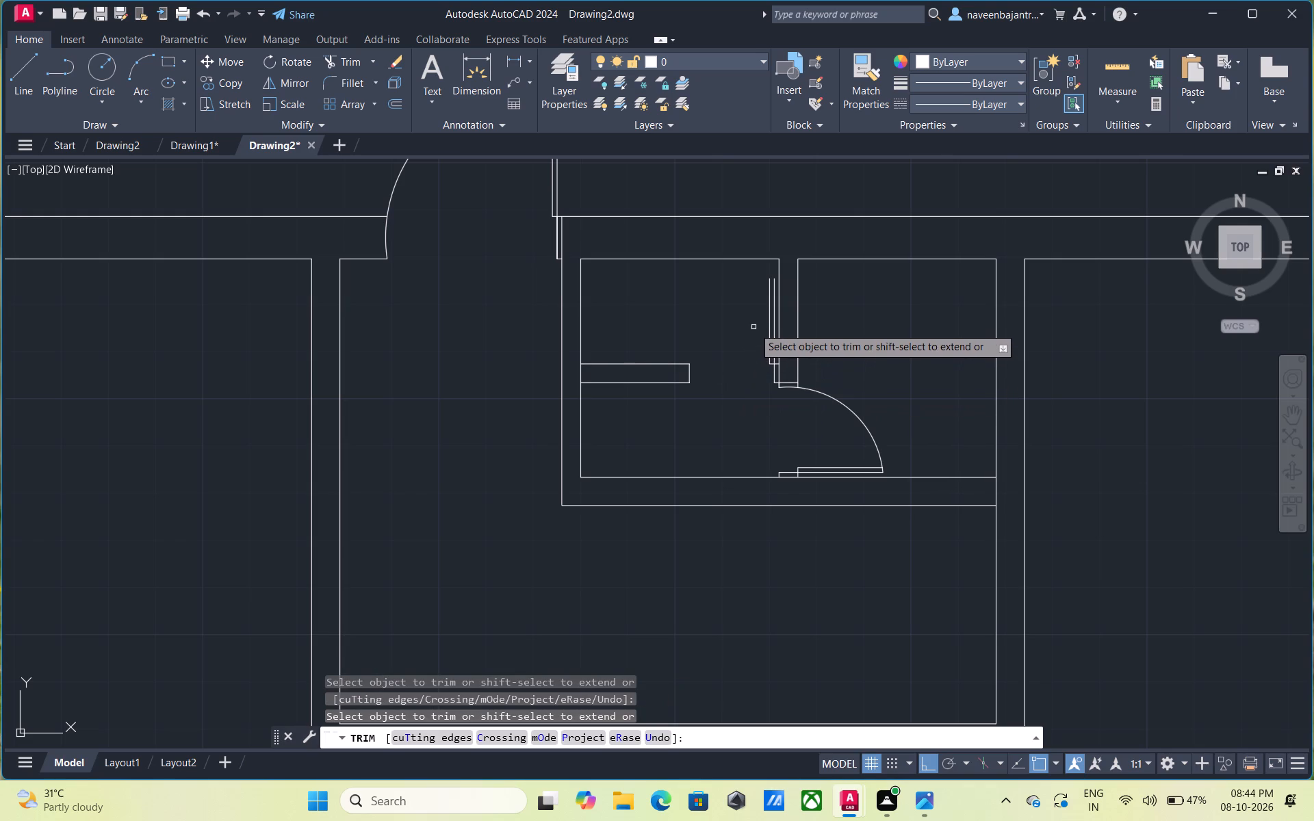
middle_drag(753, 327, 759, 397)
key(Escape)
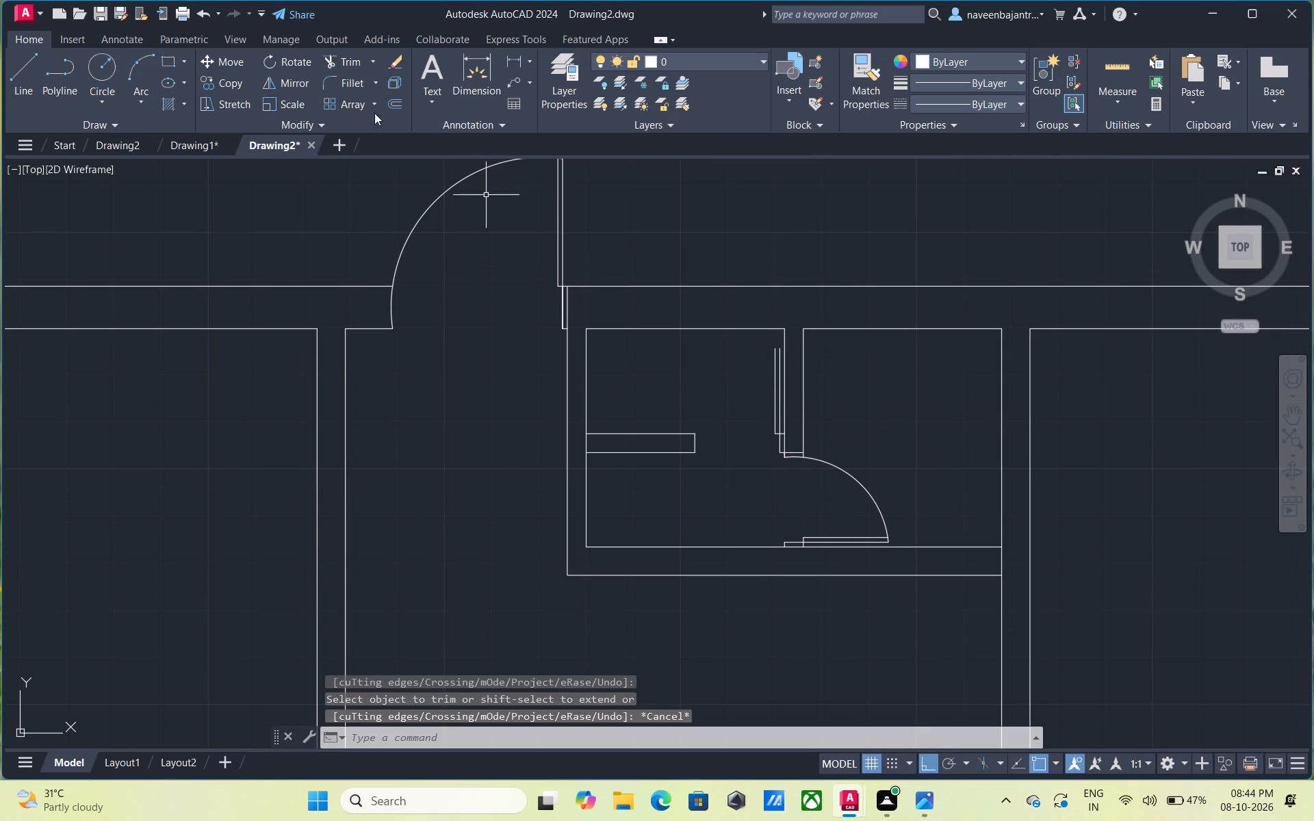
Draw the door swing as a three-point arc from the leaf's top through the upper to the lower corner of the opposite jamb.
click(150, 75)
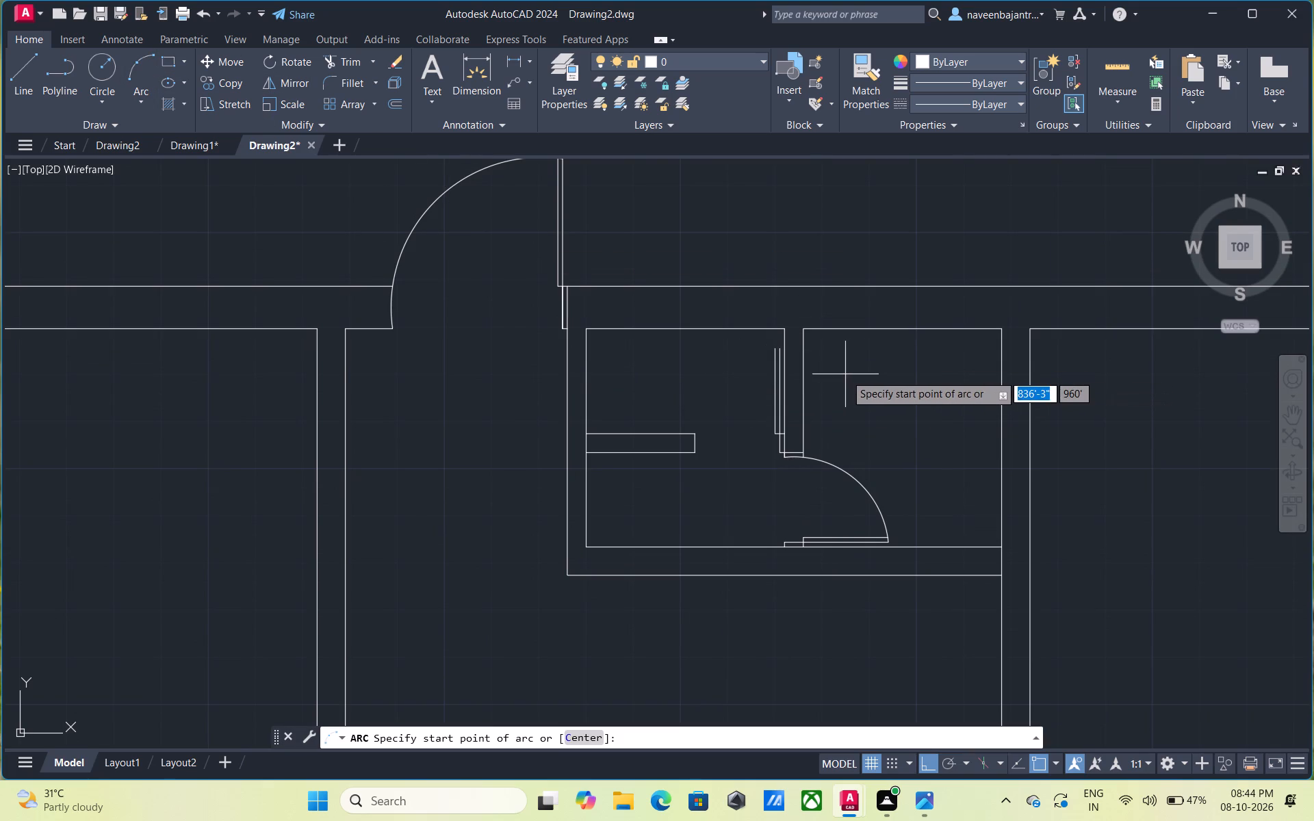
scroll(845, 374, up, 1)
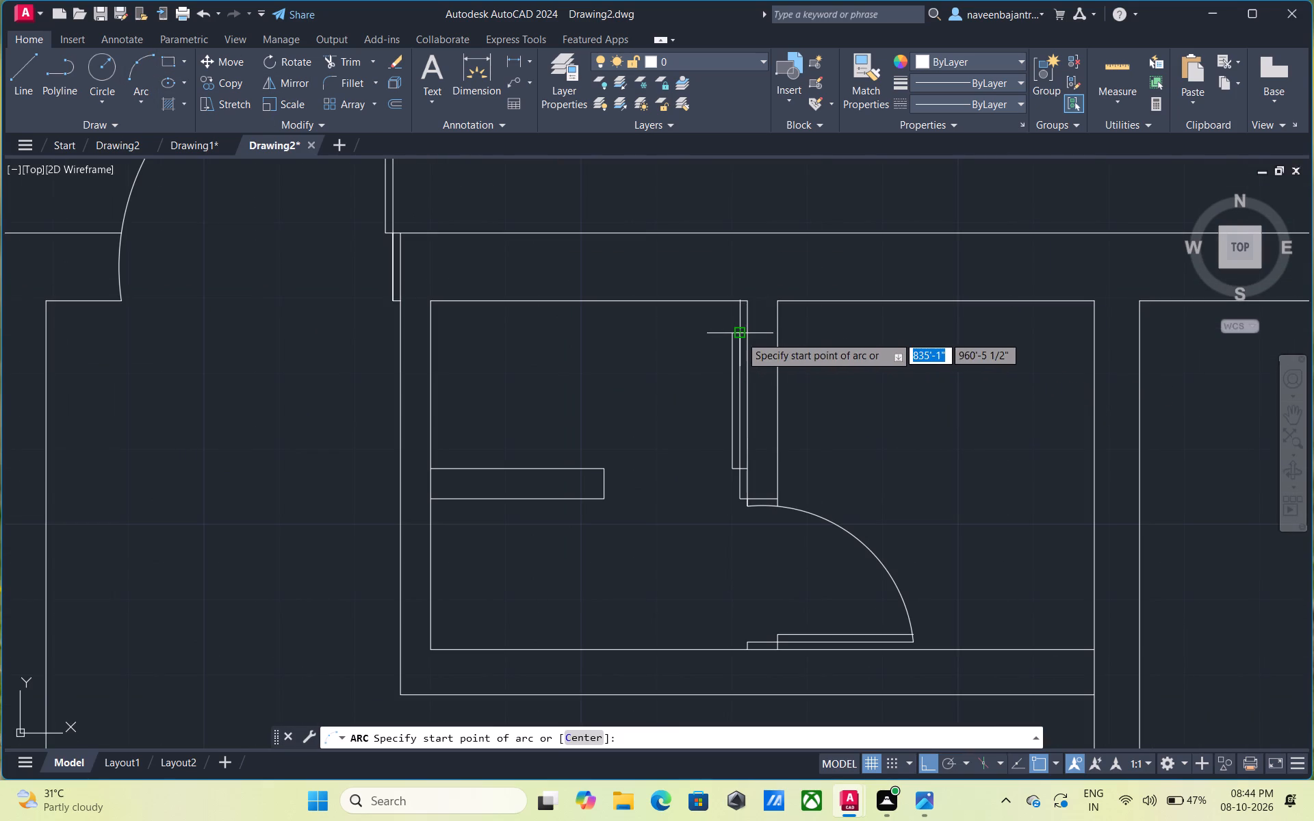
click(740, 336)
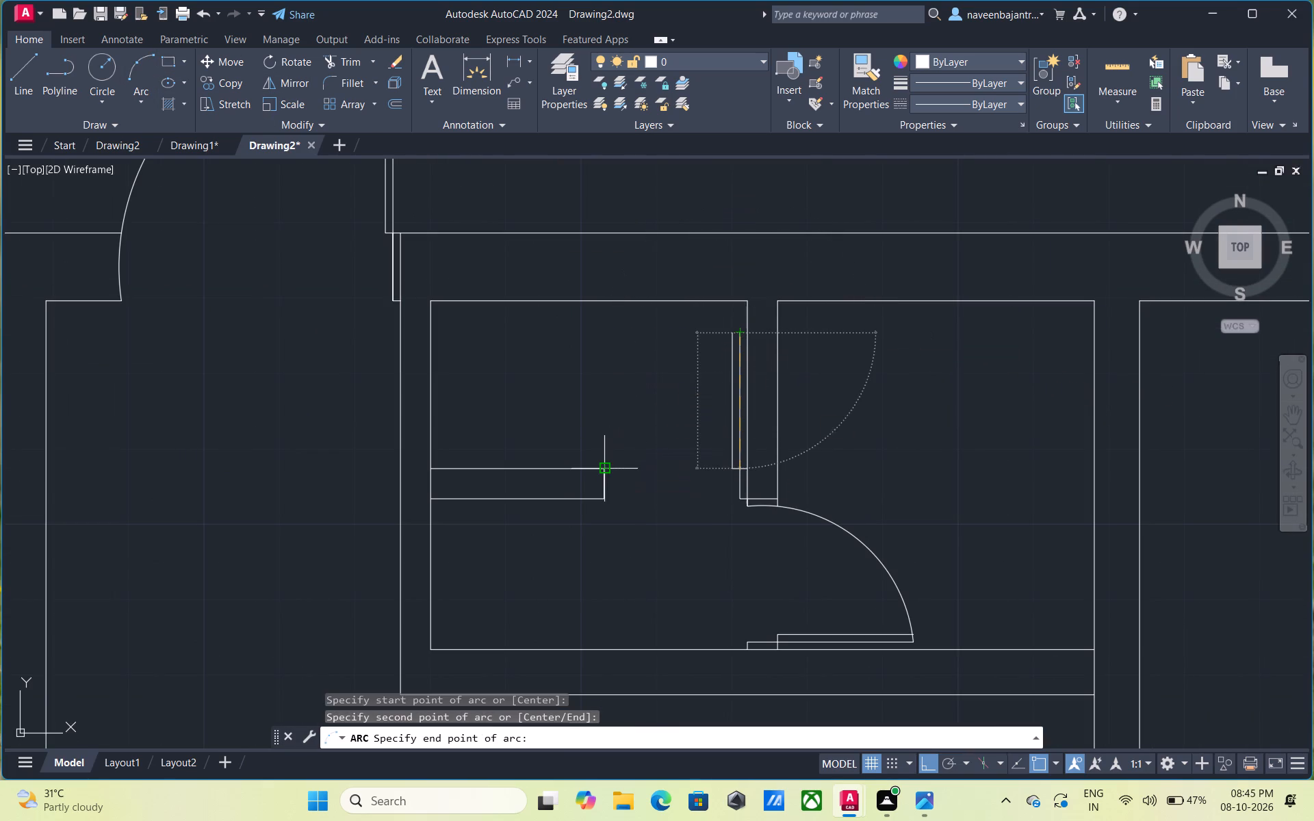
click(607, 469)
click(603, 498)
key(Escape)
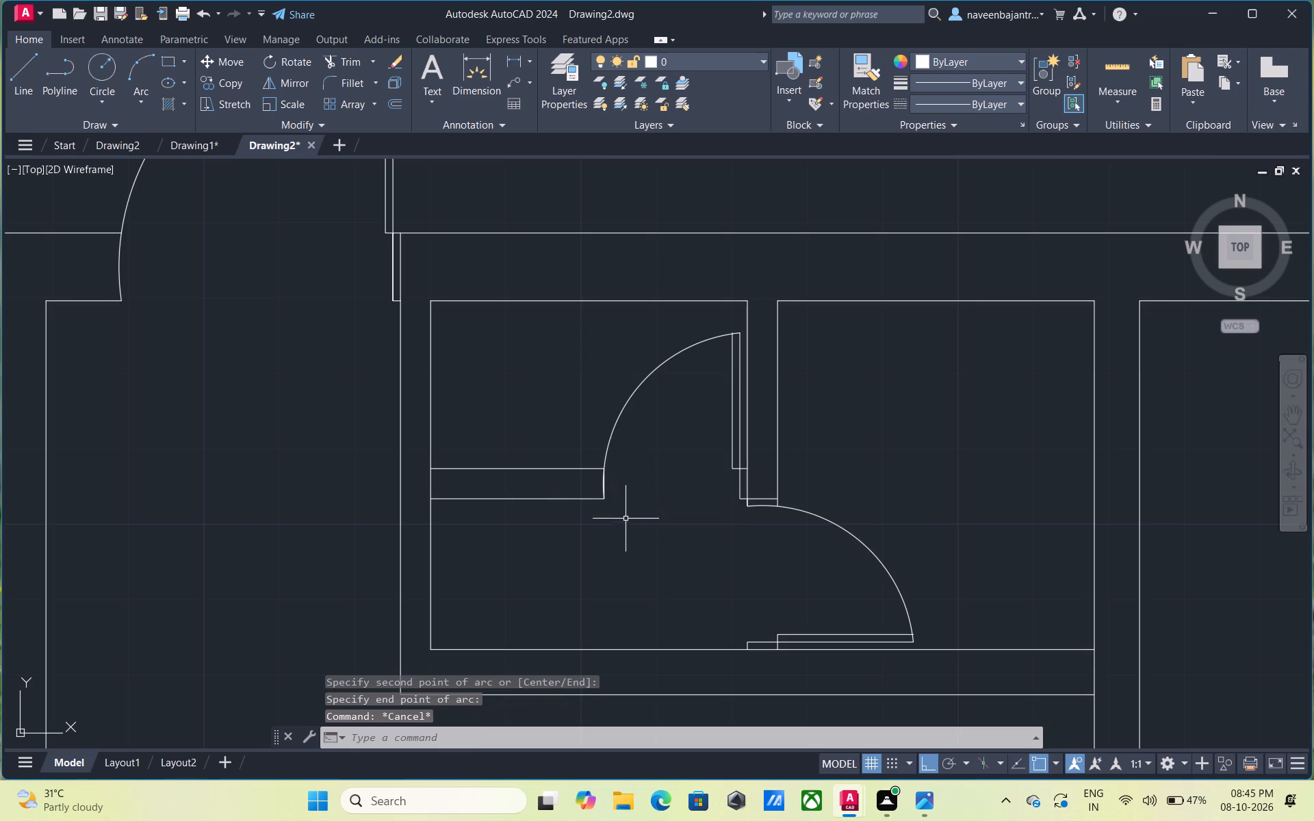
Draw a vertical line about 6'-3" down from the toilet block's outer lower left corner, past the double wall lines below.
scroll(636, 525, down, 3)
scroll(874, 603, down, 1)
middle_drag(874, 603, 896, 588)
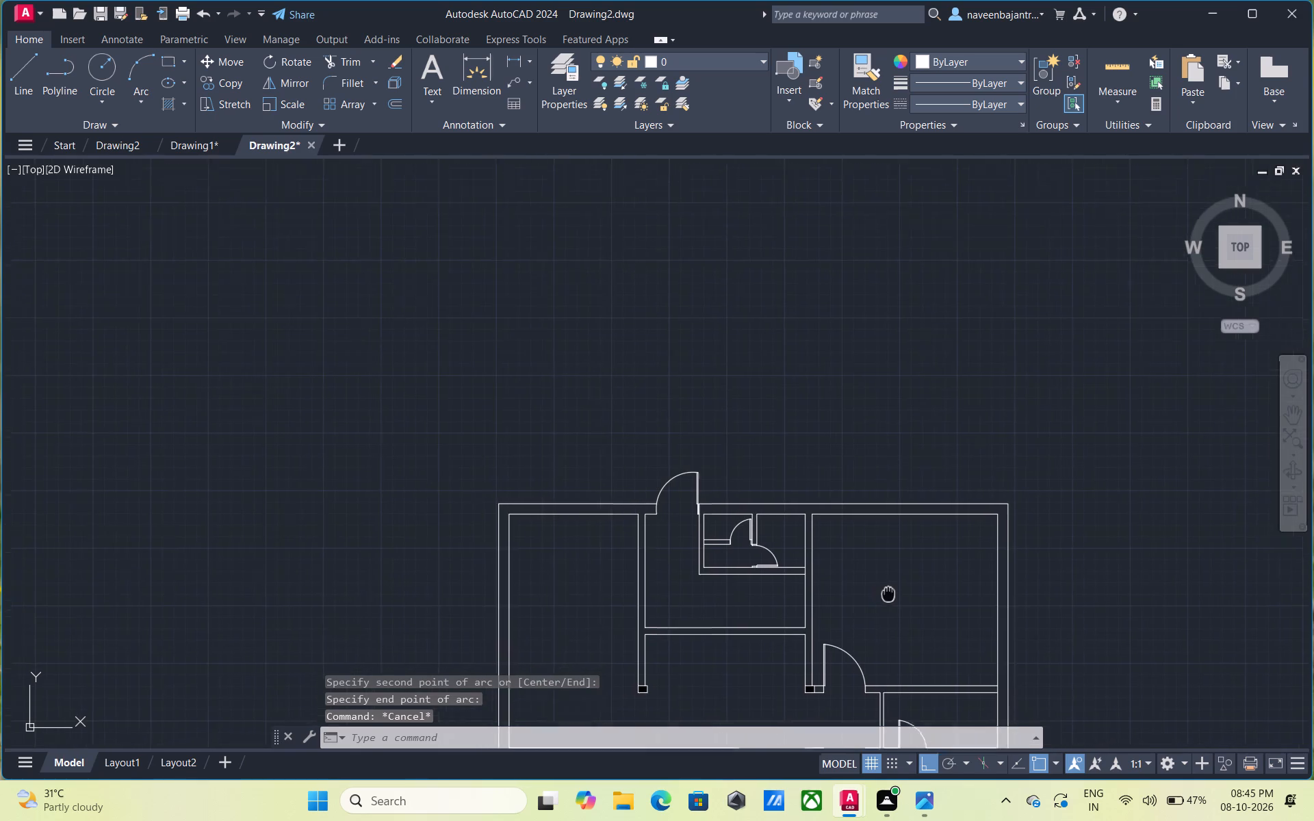
middle_drag(896, 588, 901, 435)
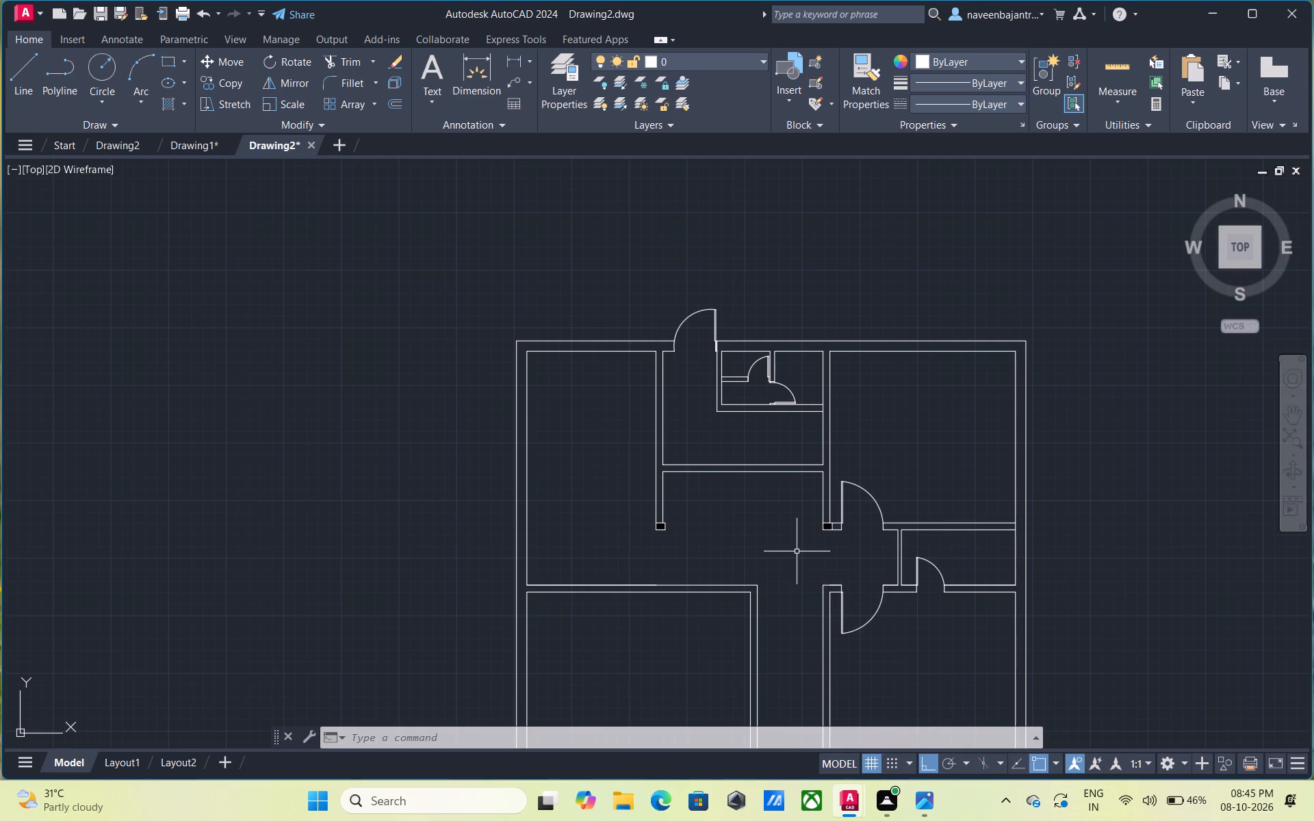
middle_drag(797, 551, 825, 493)
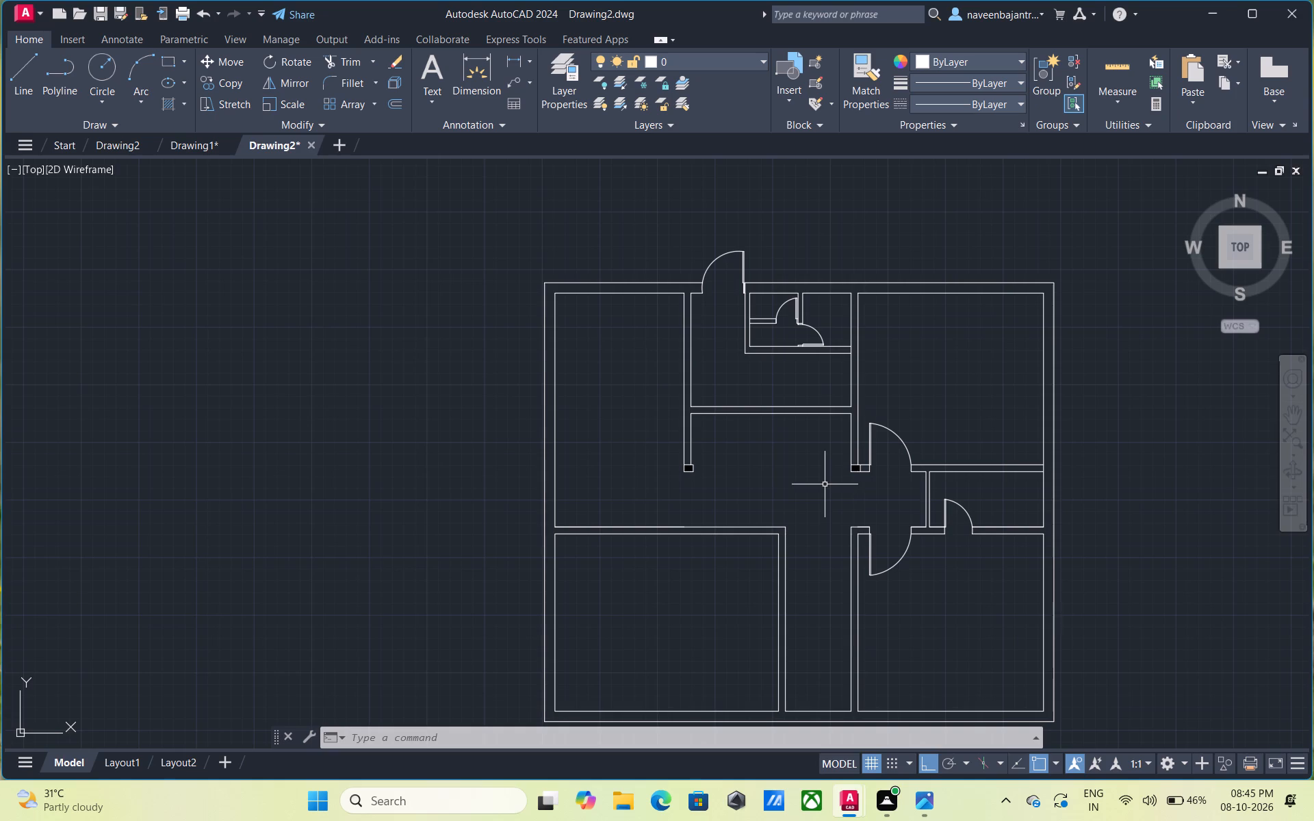
scroll(825, 484, down, 1)
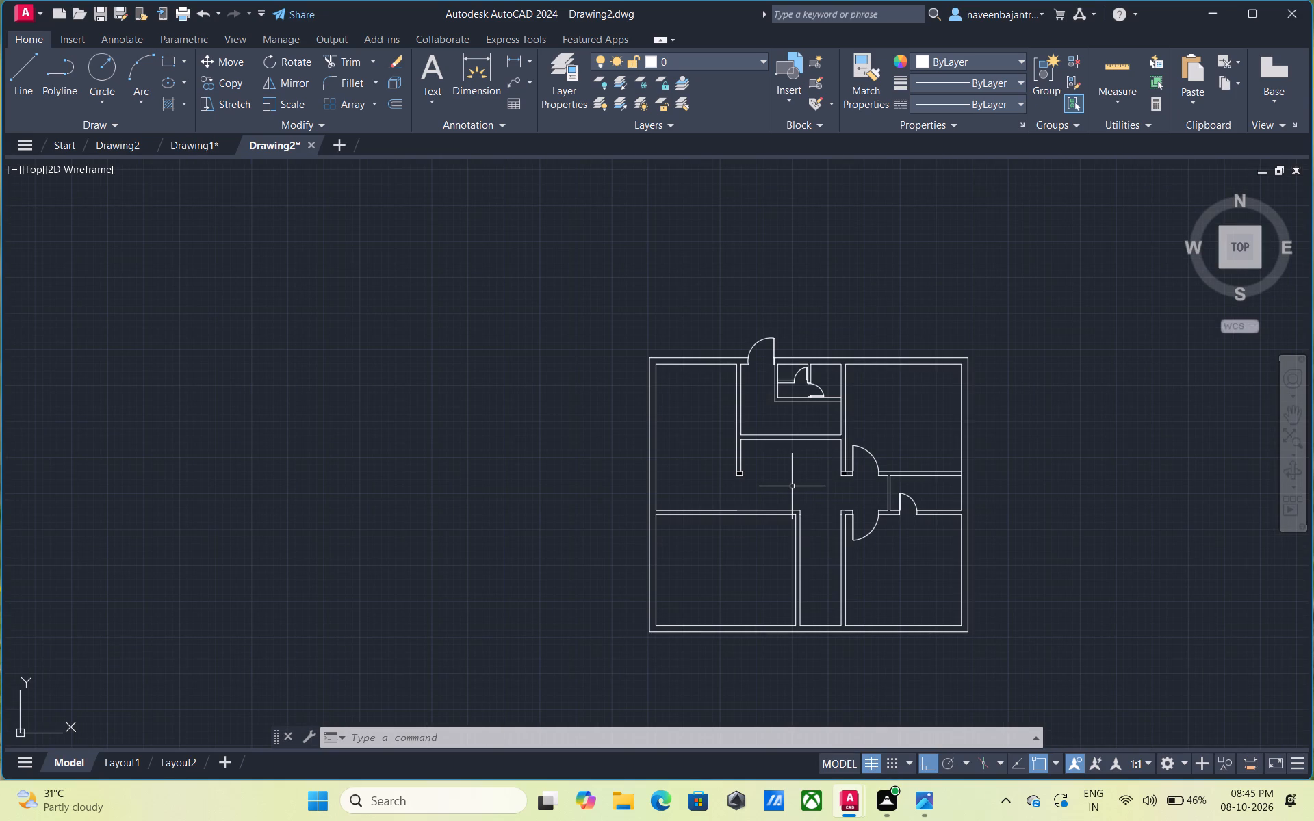
middle_drag(792, 486, 827, 514)
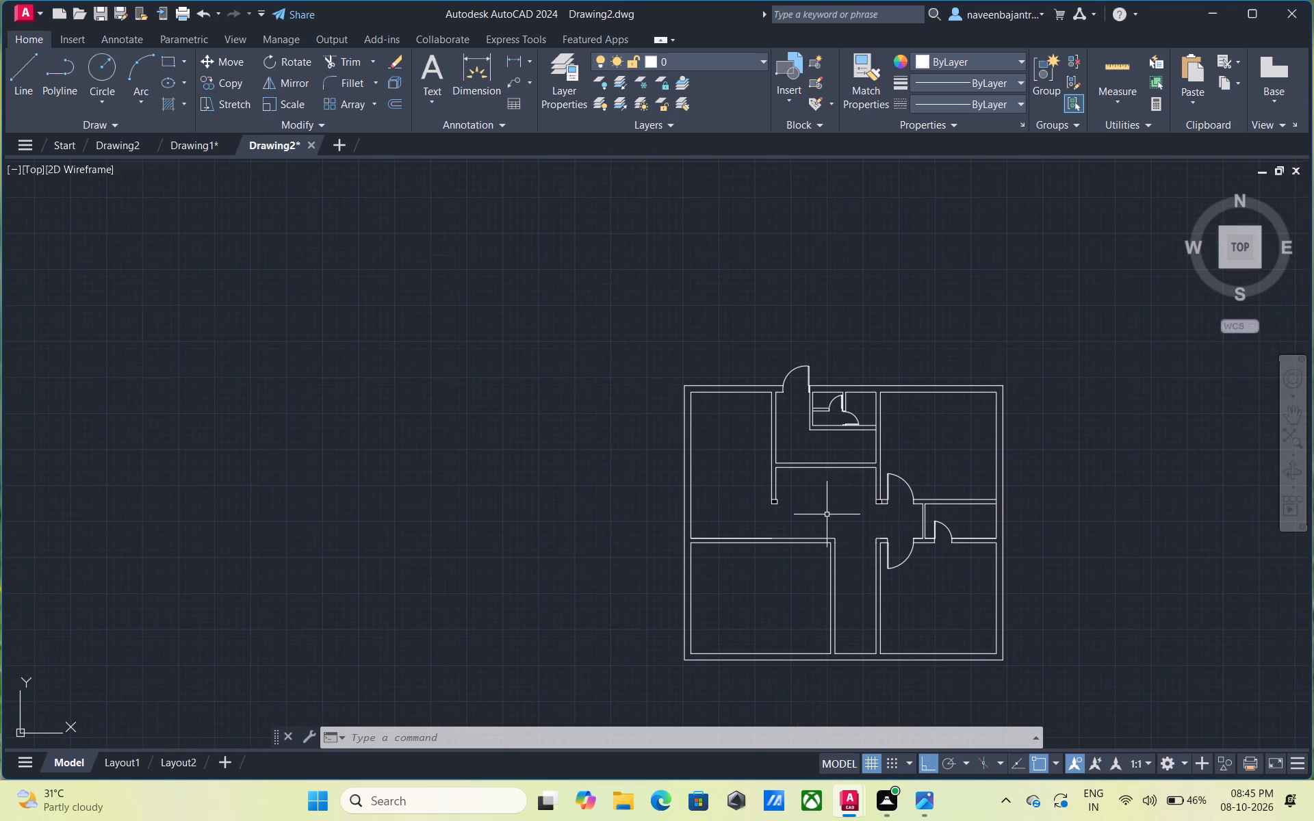
key(Escape)
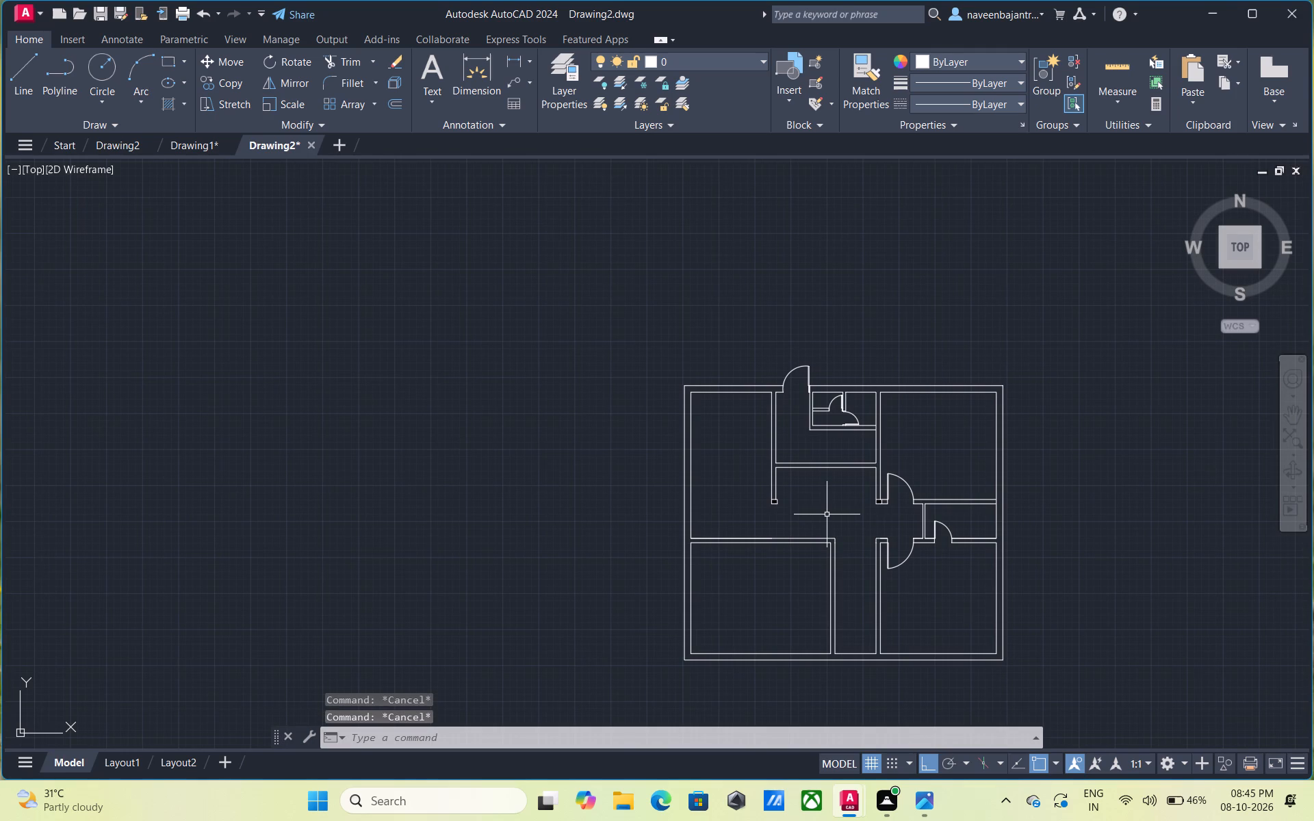
text(l)
key(space)
scroll(825, 475, up, 1)
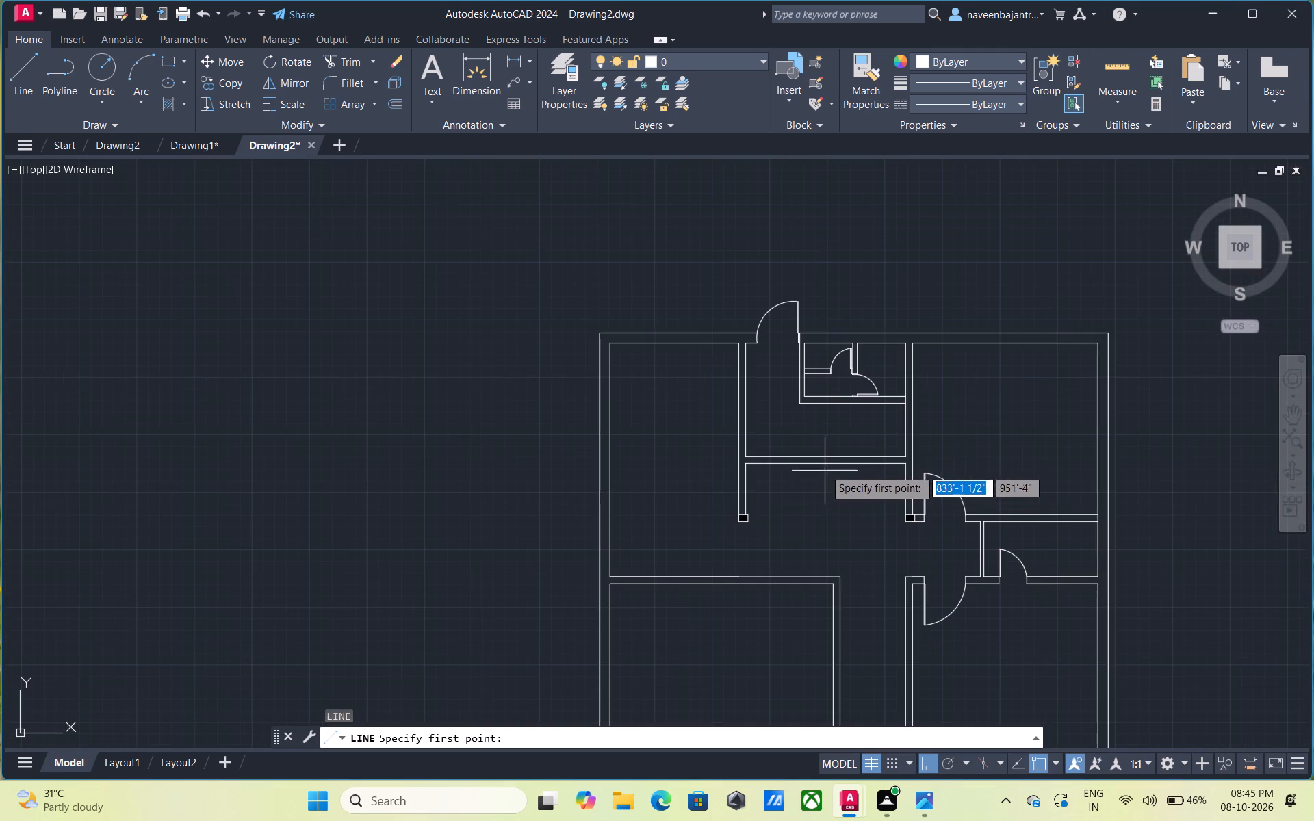
click(803, 404)
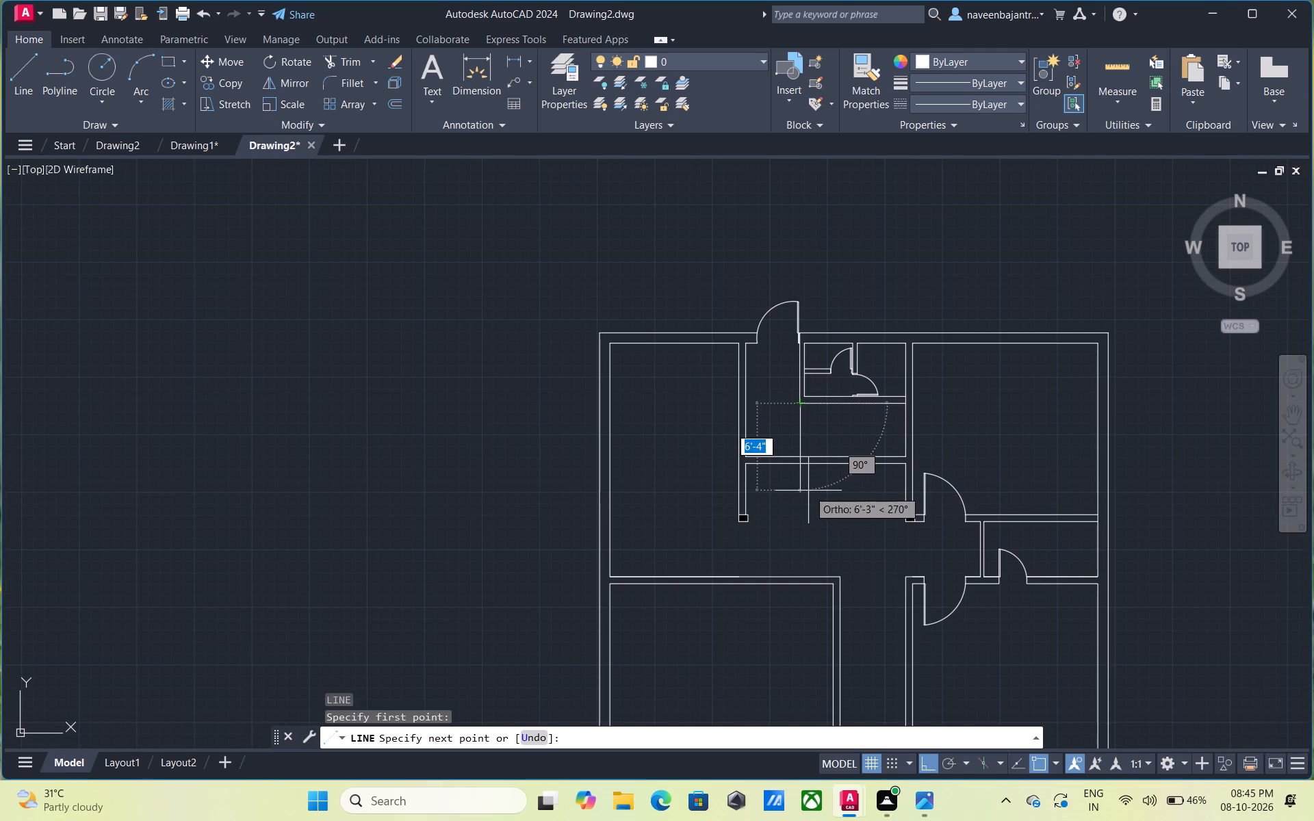
click(808, 491)
key(Escape)
Trim the new vertical line's overhang below the double wall, and both wall lines between it and the vertical partition to its left.
text(tr)
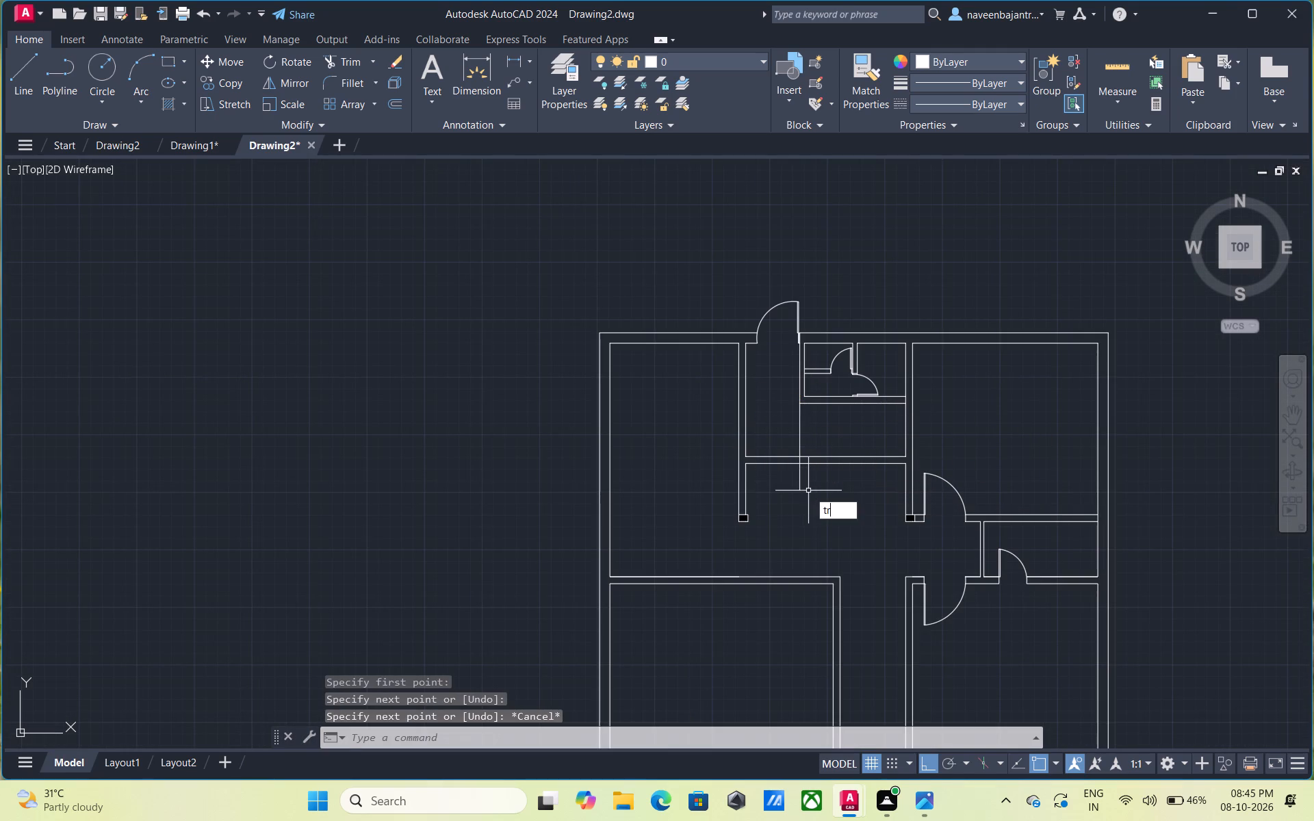
key(space)
click(802, 482)
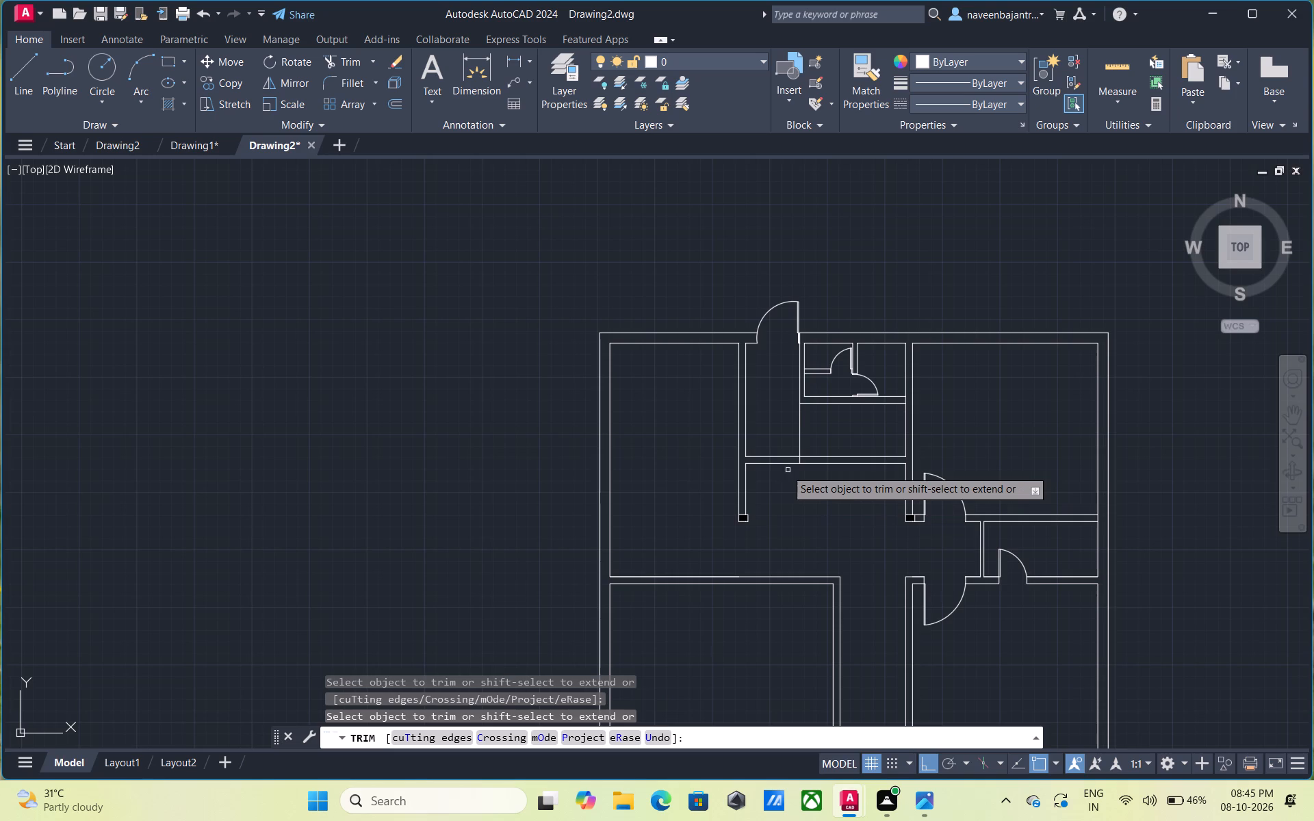
click(781, 465)
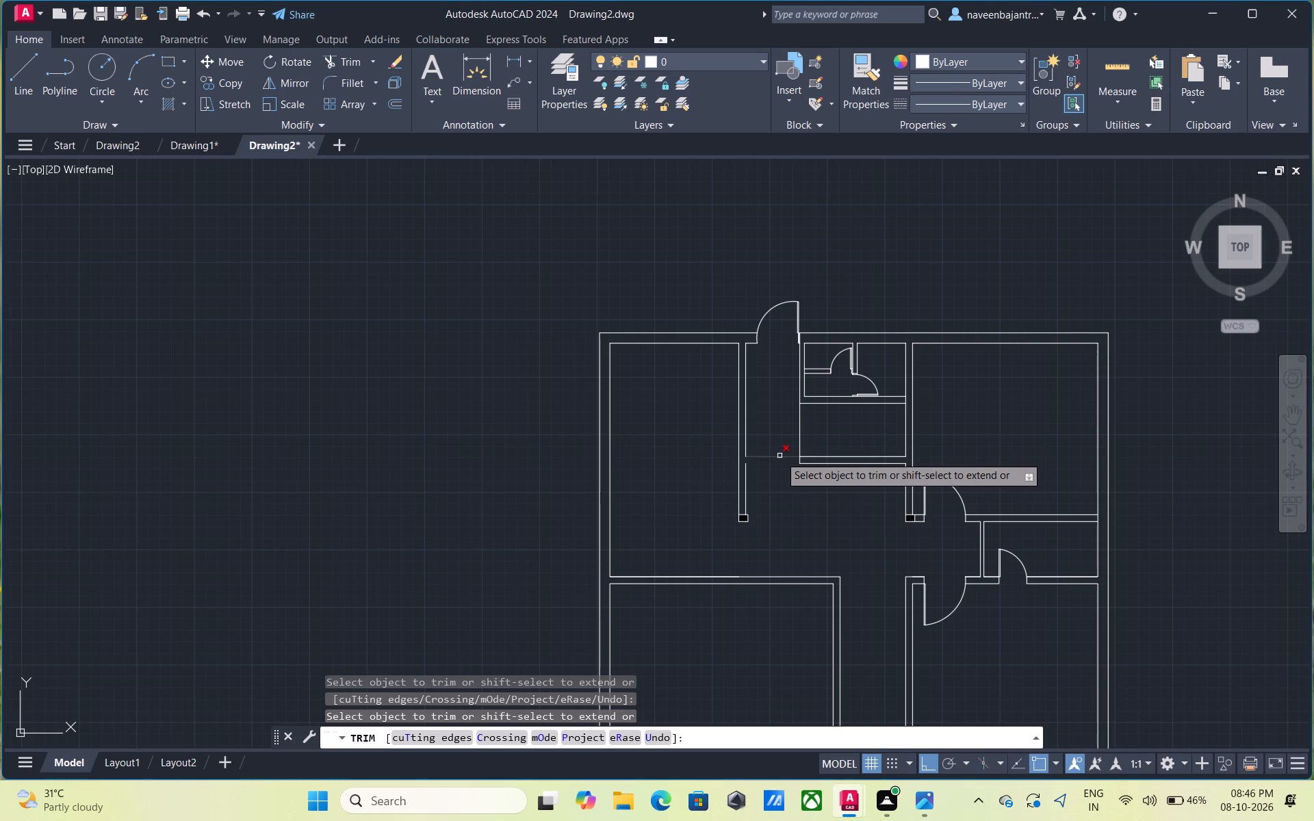
click(780, 456)
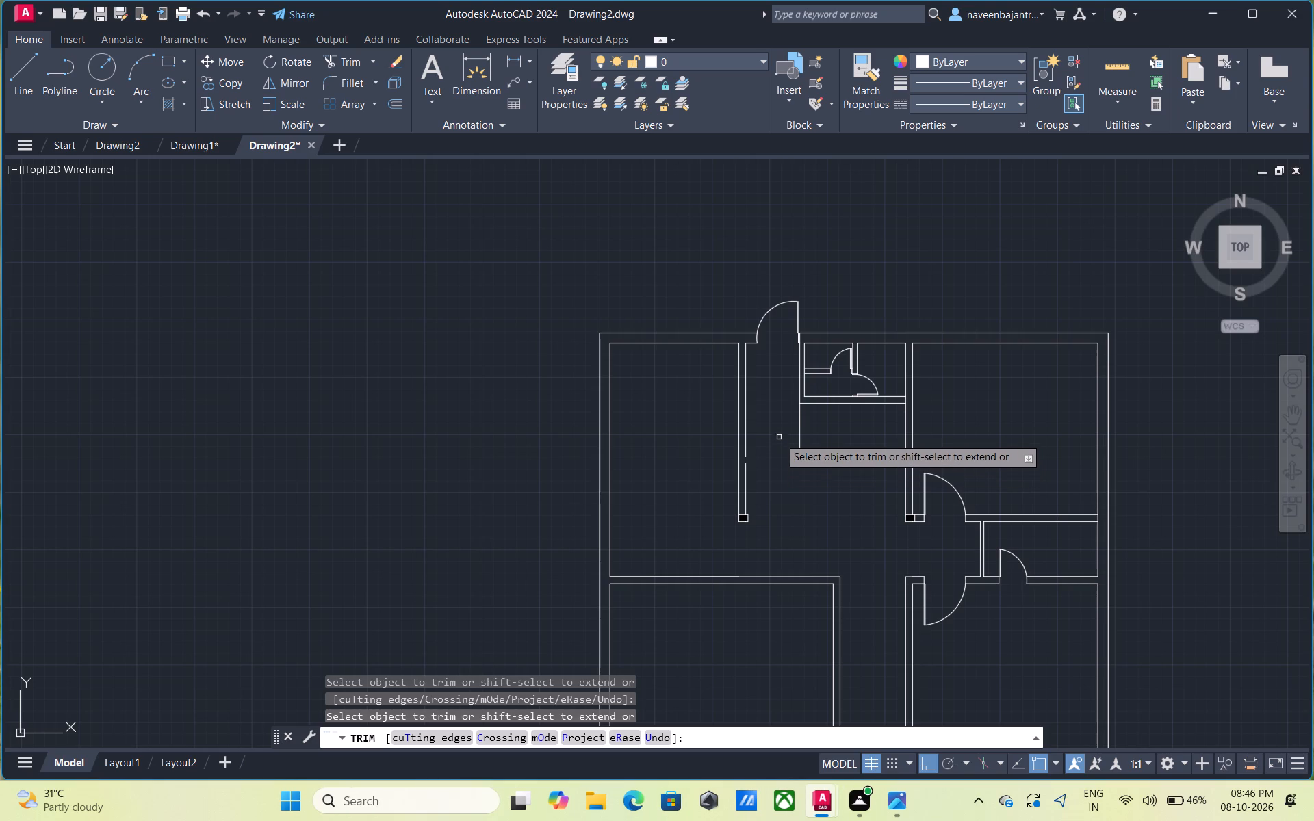
scroll(797, 395, up, 3)
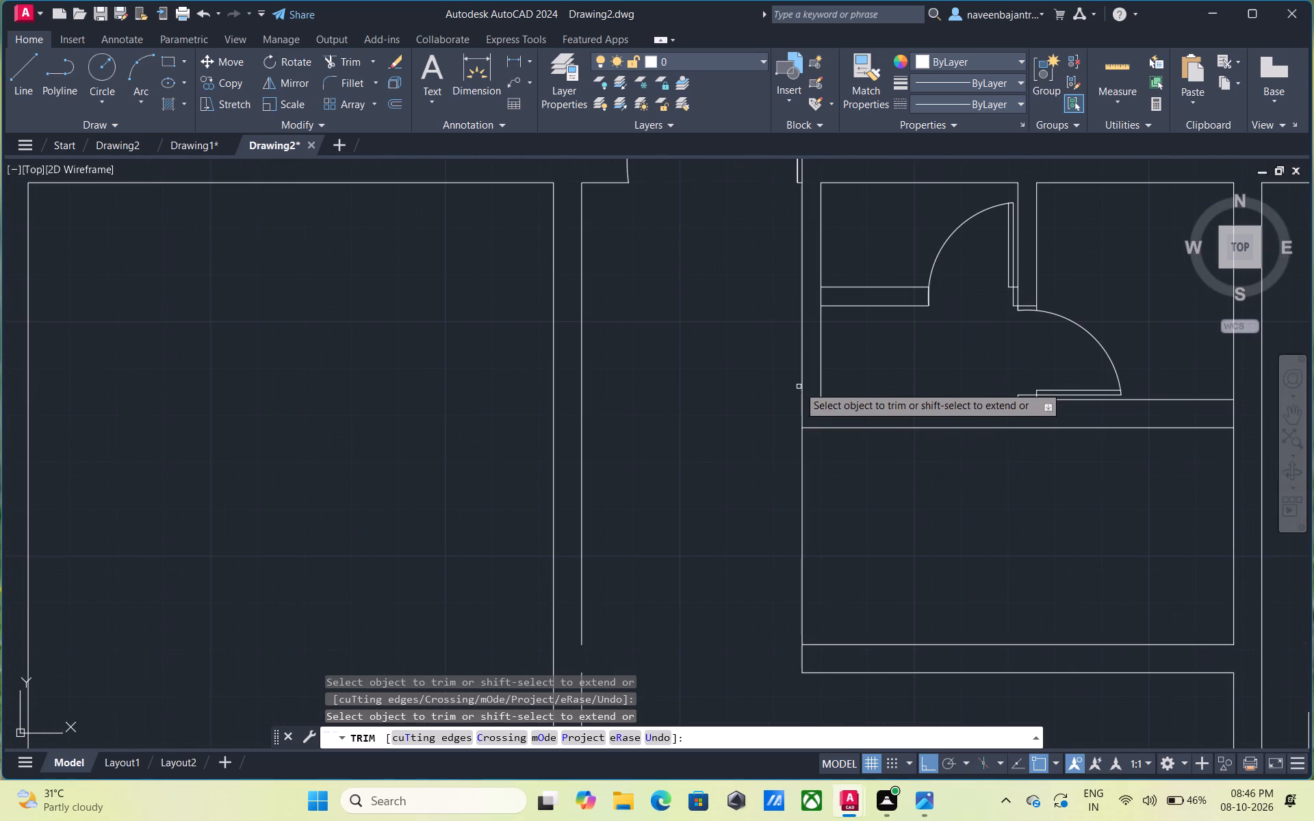
Draw a short horizontal line leftward from the cross partition's lower line, across and past the toilet block's left wall.
key(Escape)
text(l)
key(space)
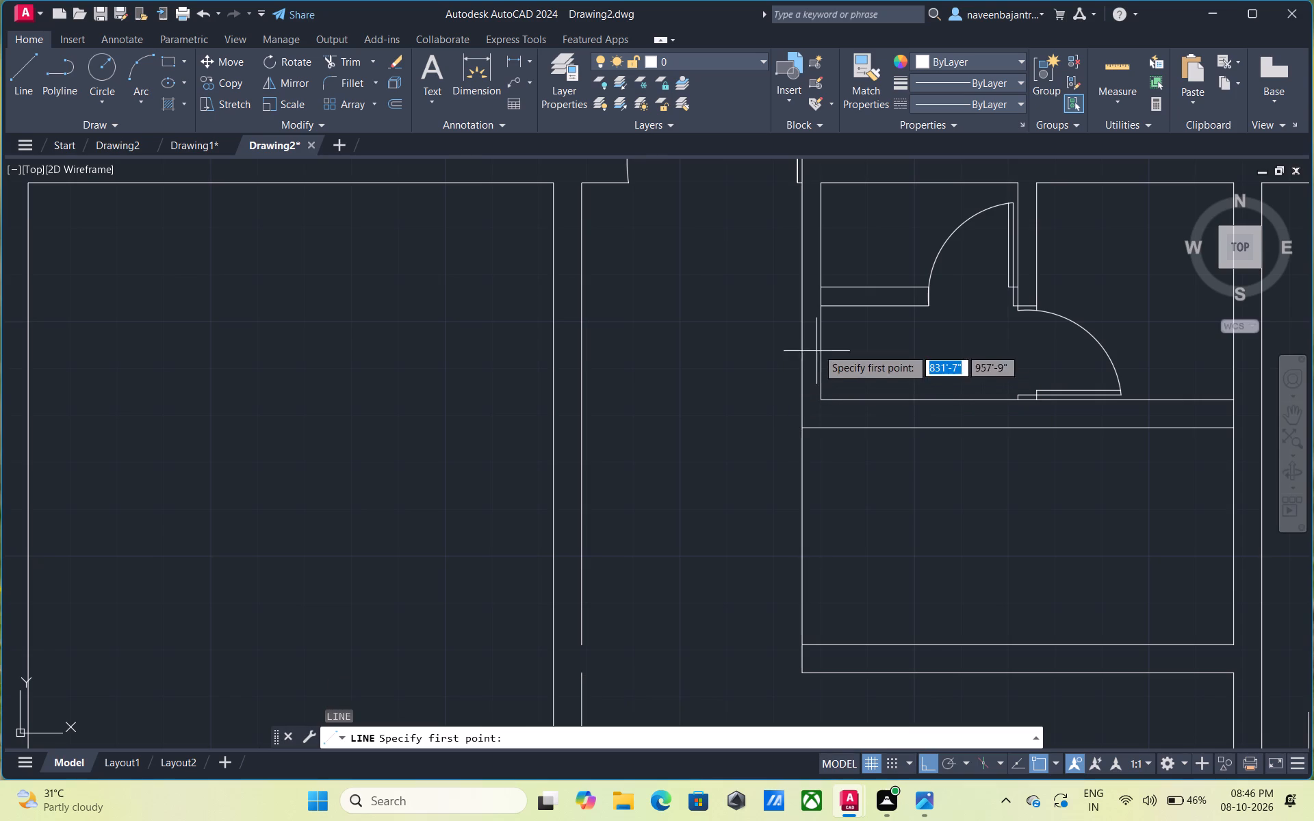
click(825, 307)
click(776, 311)
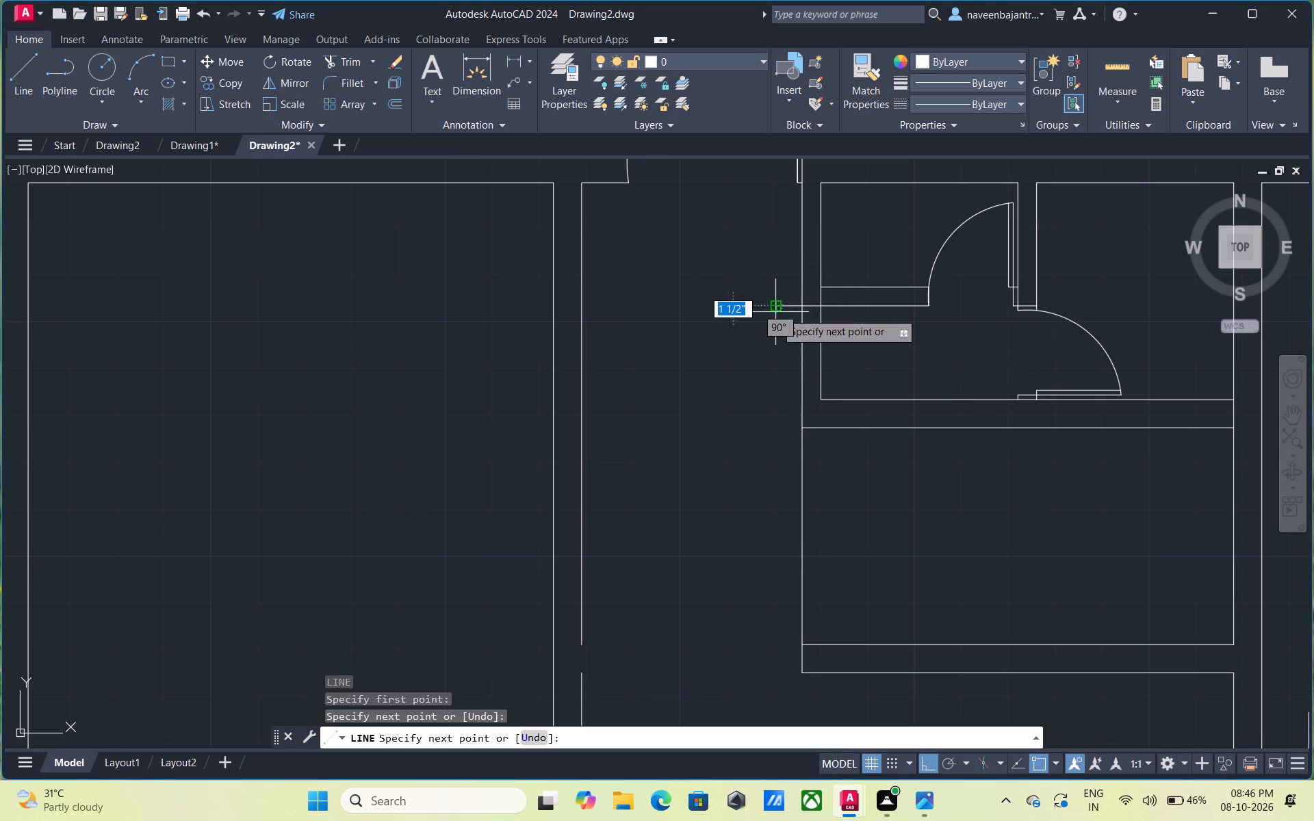
key(Escape)
Trim the short line's overhang beyond the left wall's outer face, and the wall's inner line from there down to the double wall.
text(tr)
key(space)
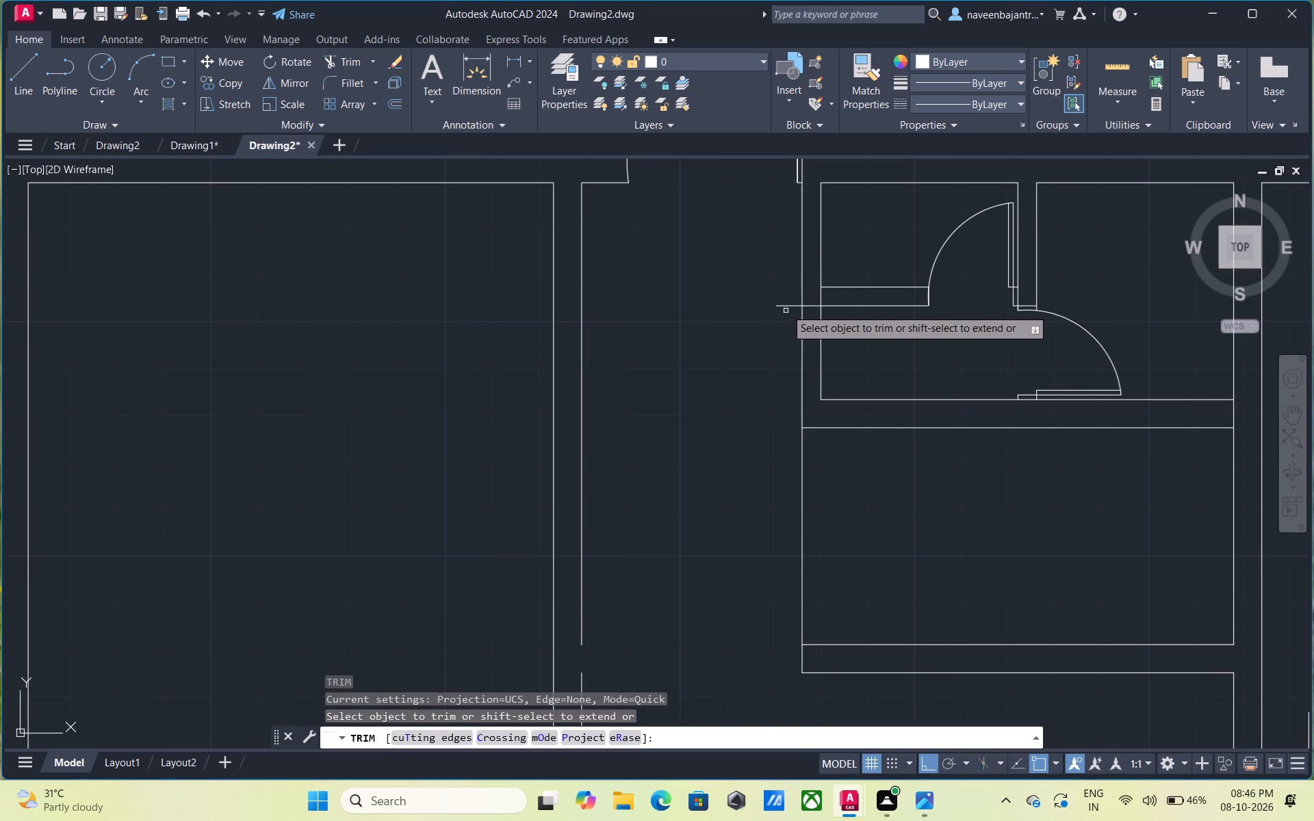
click(786, 307)
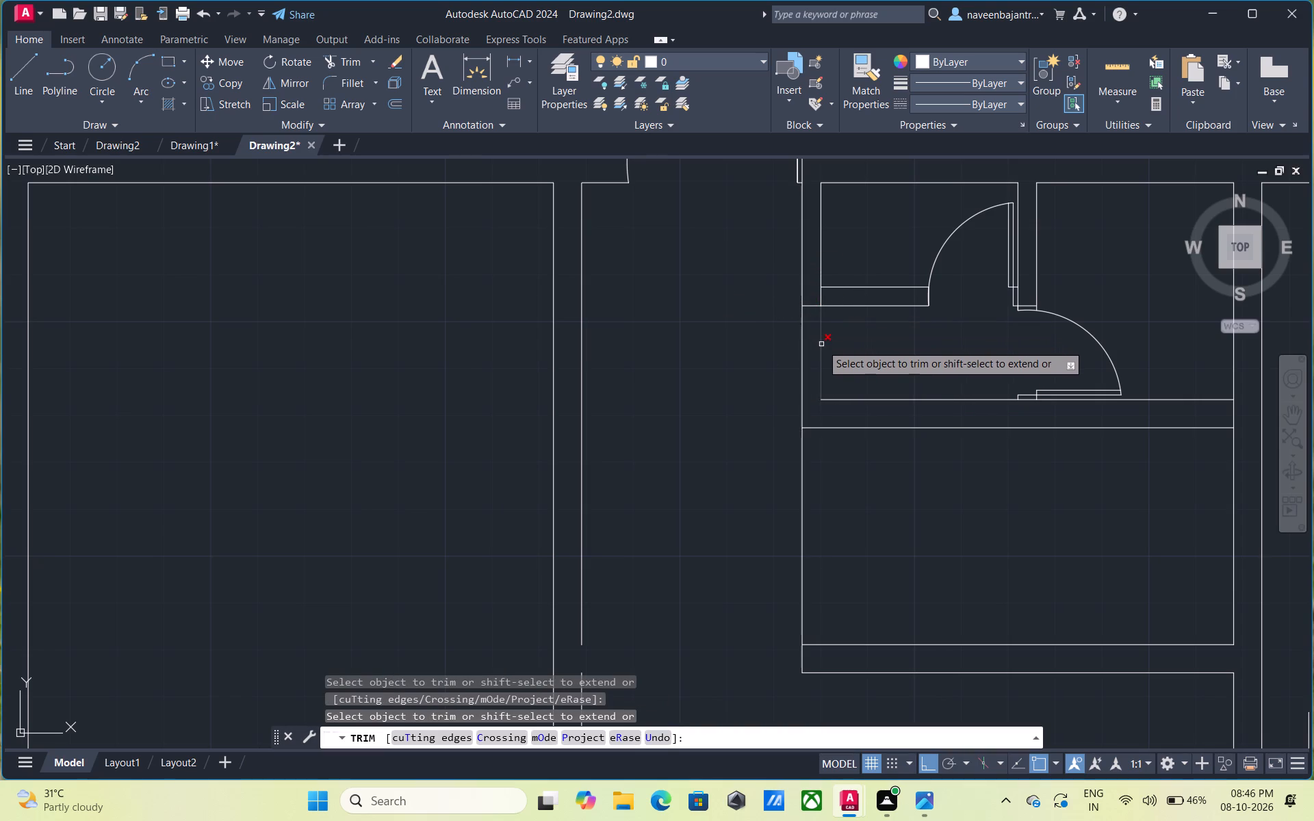
click(821, 344)
key(Escape)
Draw a short horizontal line leftward from the left end of the double wall's upper line, past the left wall's outer line.
text(l)
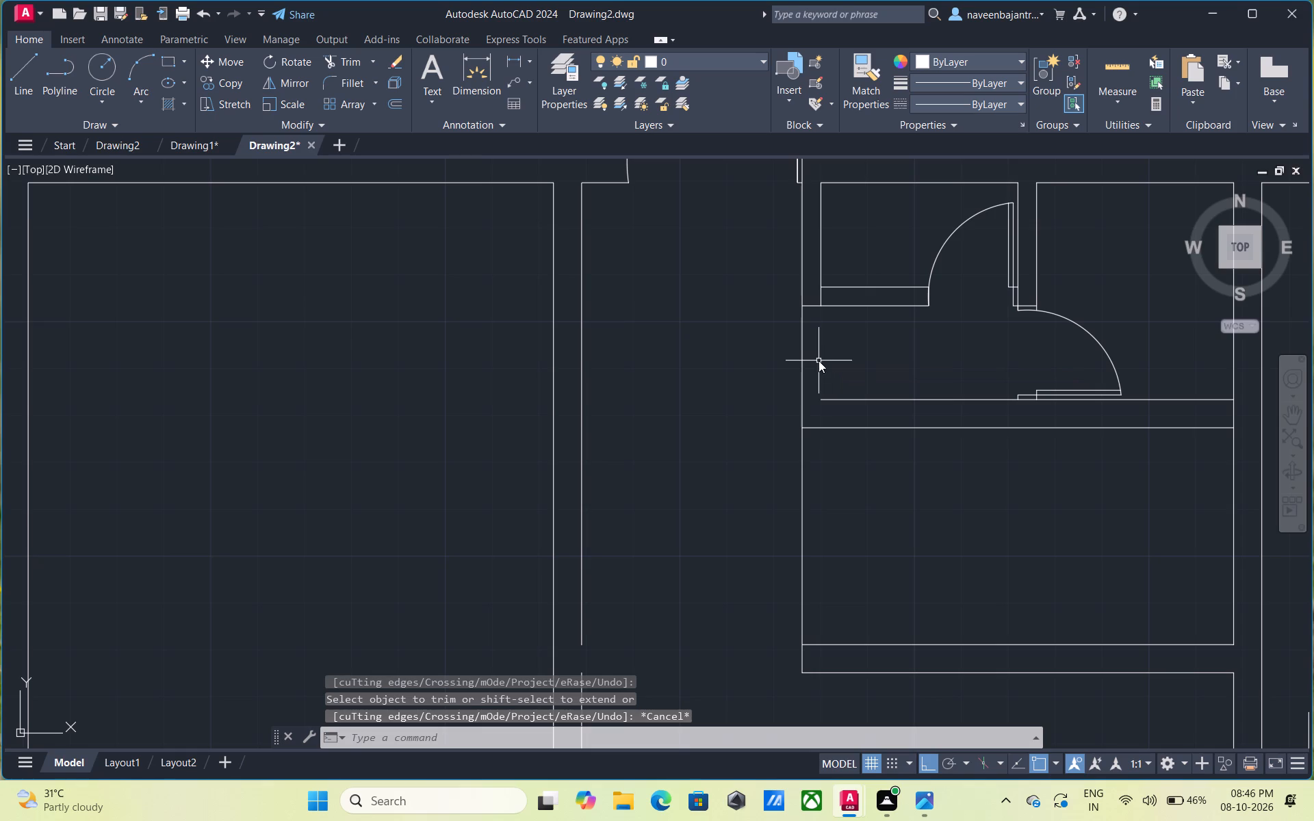
key(space)
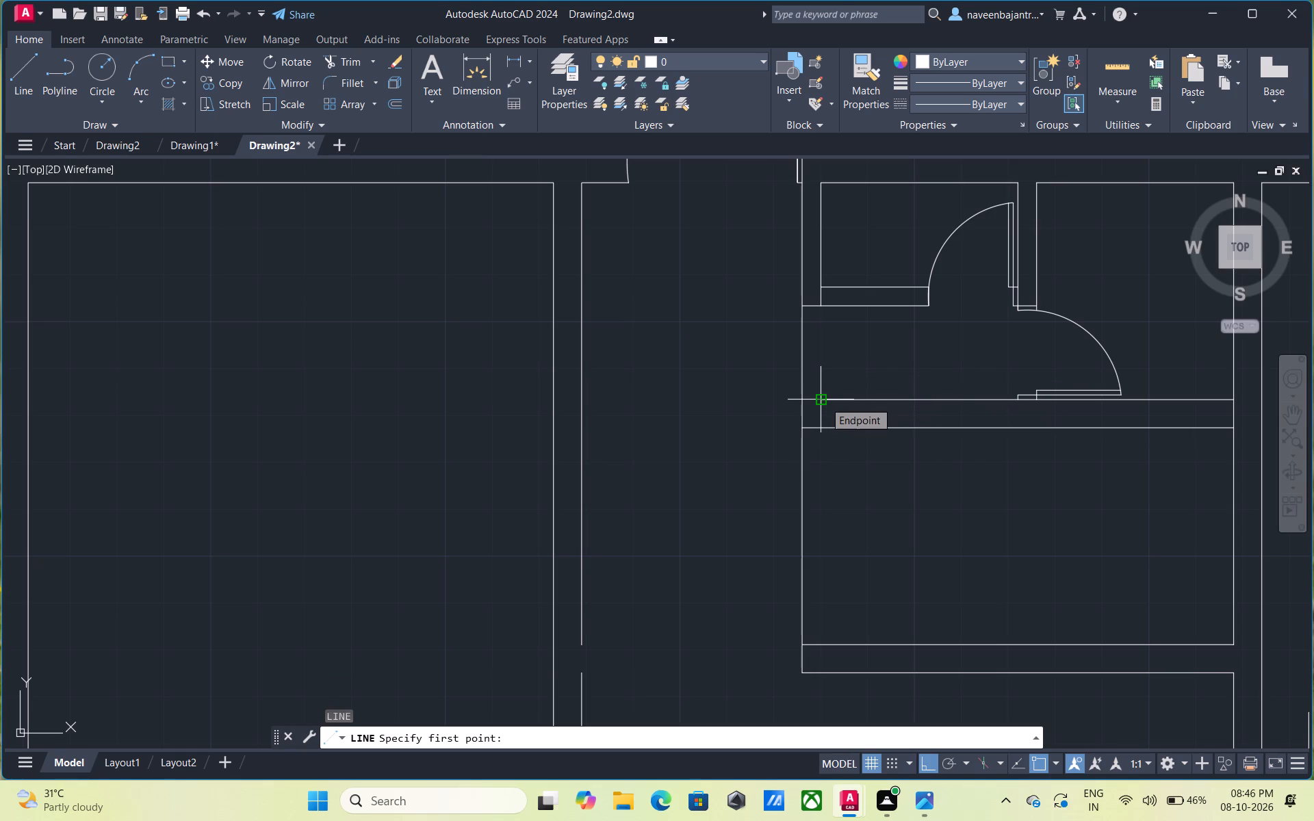
click(824, 401)
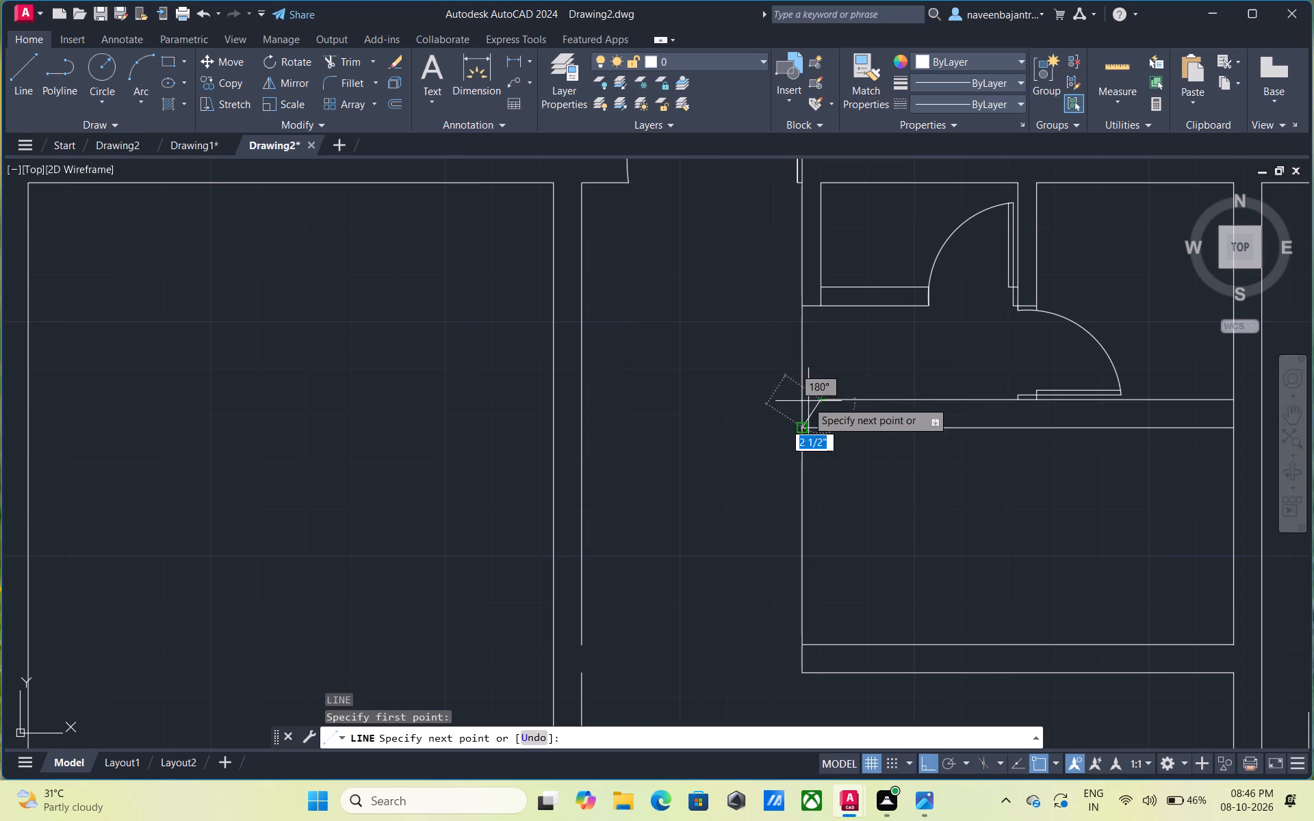
click(780, 401)
key(Escape)
Trim the left wall's outer line between the two short horizontal lines to open the passage, and the lower short line's overhang.
text(tr)
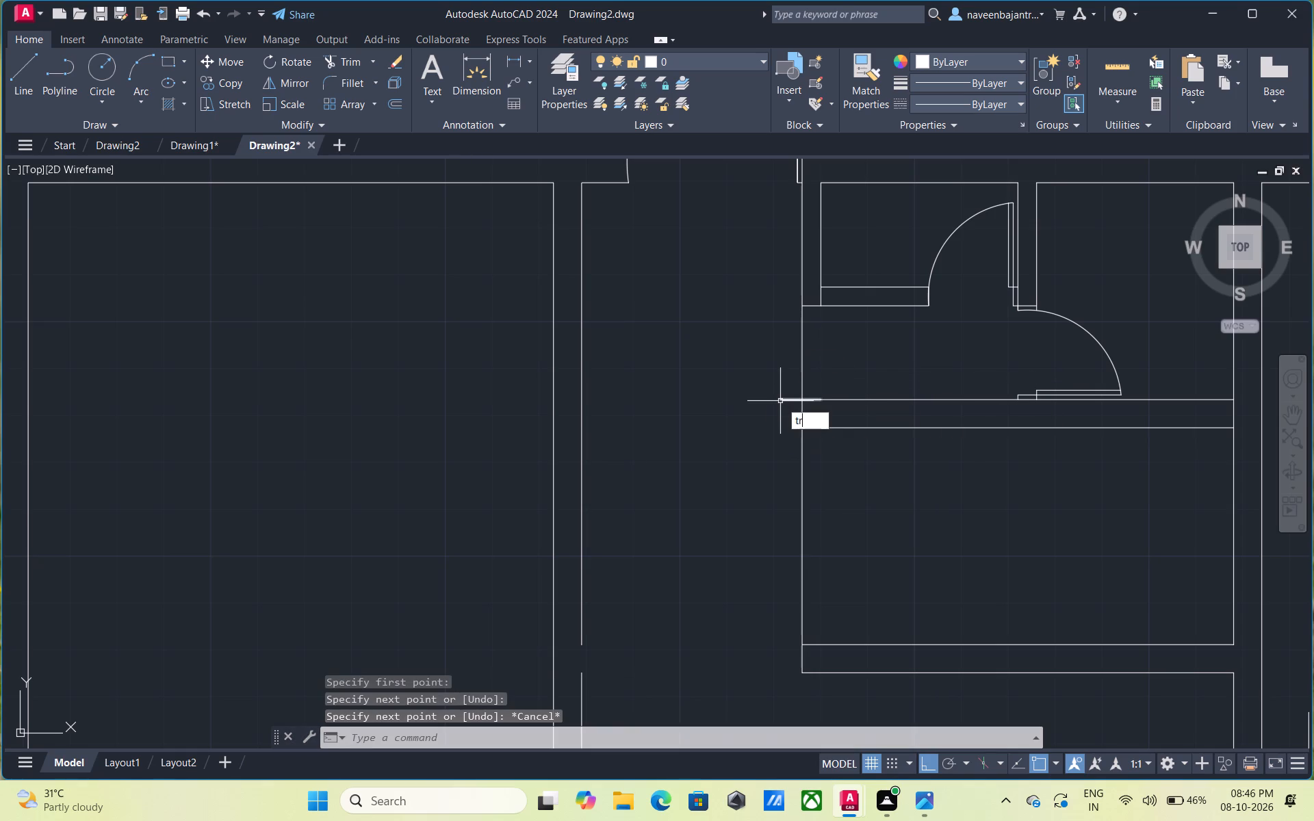
key(space)
click(801, 370)
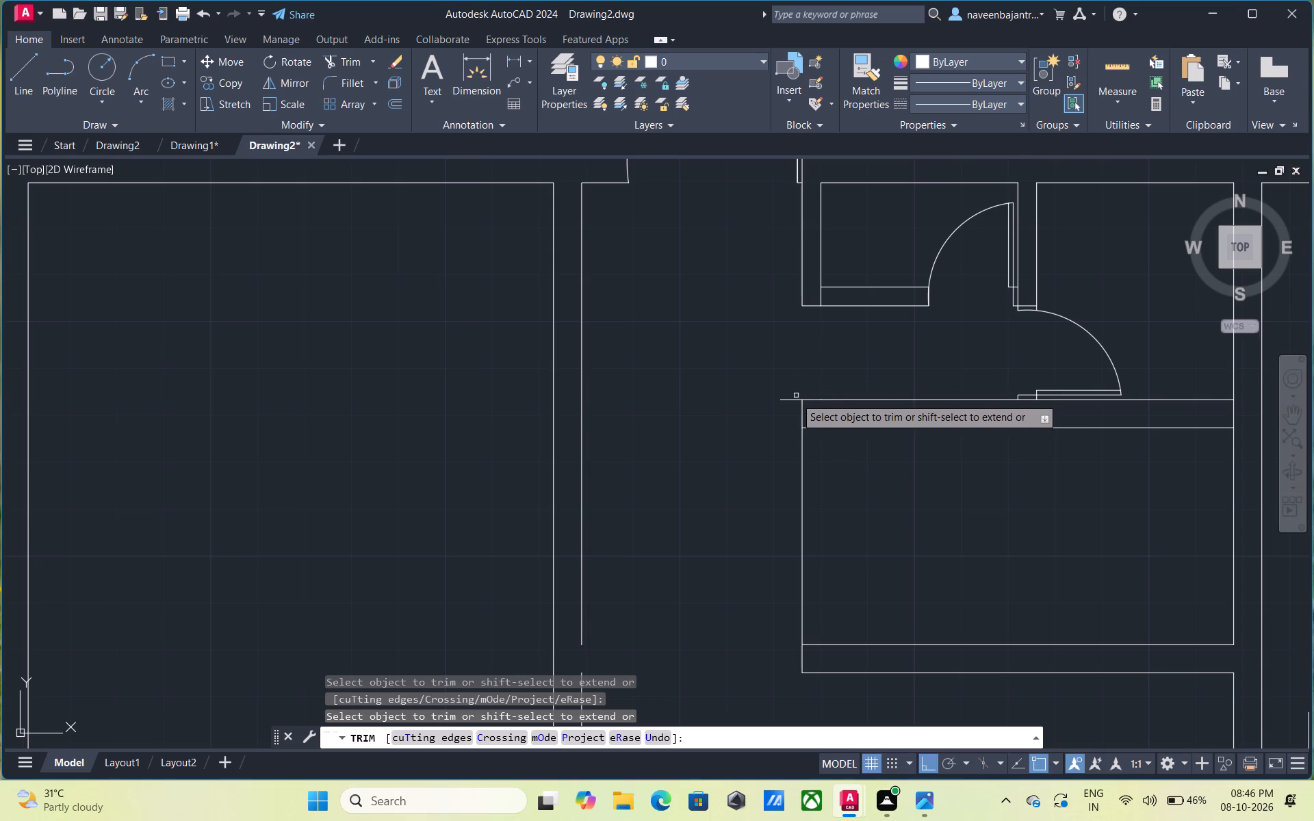
click(793, 401)
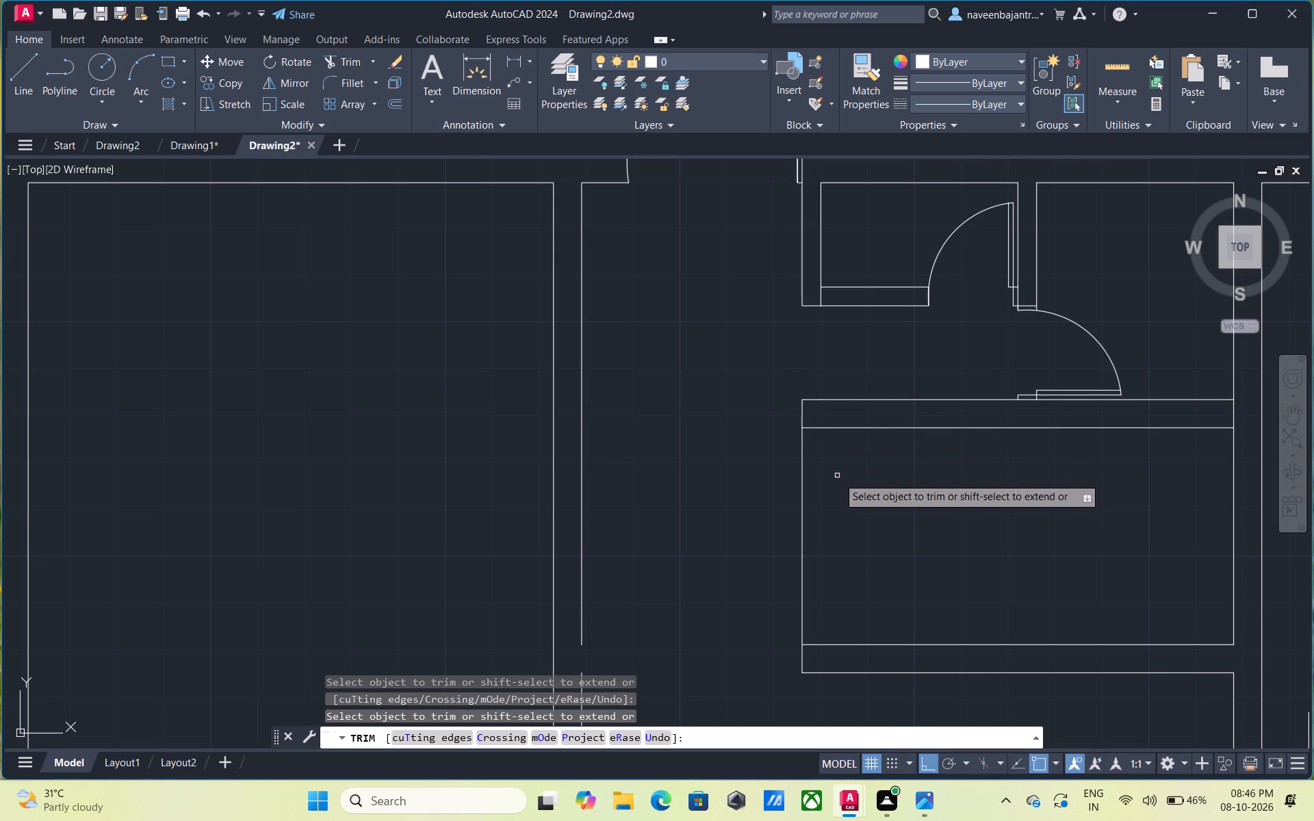
Trim the left wall's leftover inner segment between the cross partition's two lines to join the walls at the corner.
scroll(838, 478, down, 1)
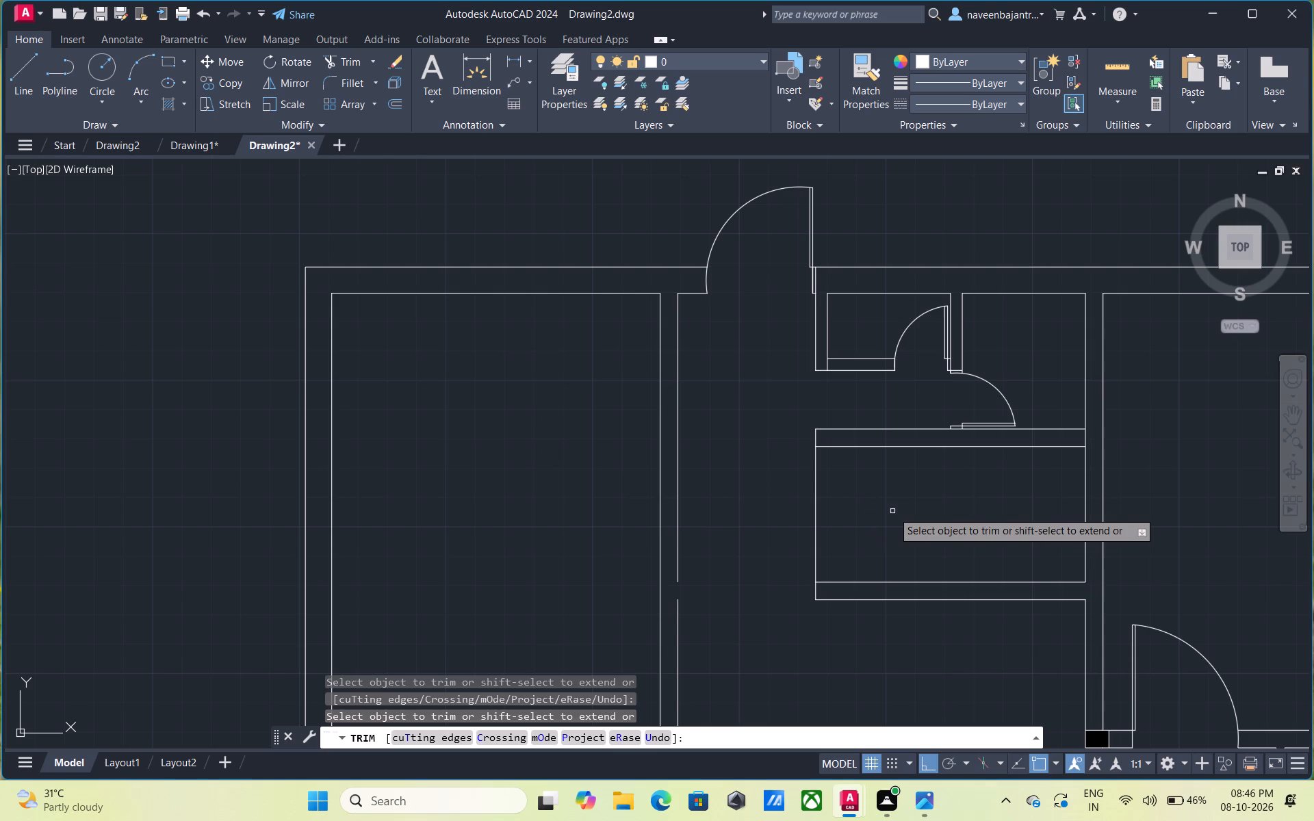
middle_drag(892, 511, 826, 503)
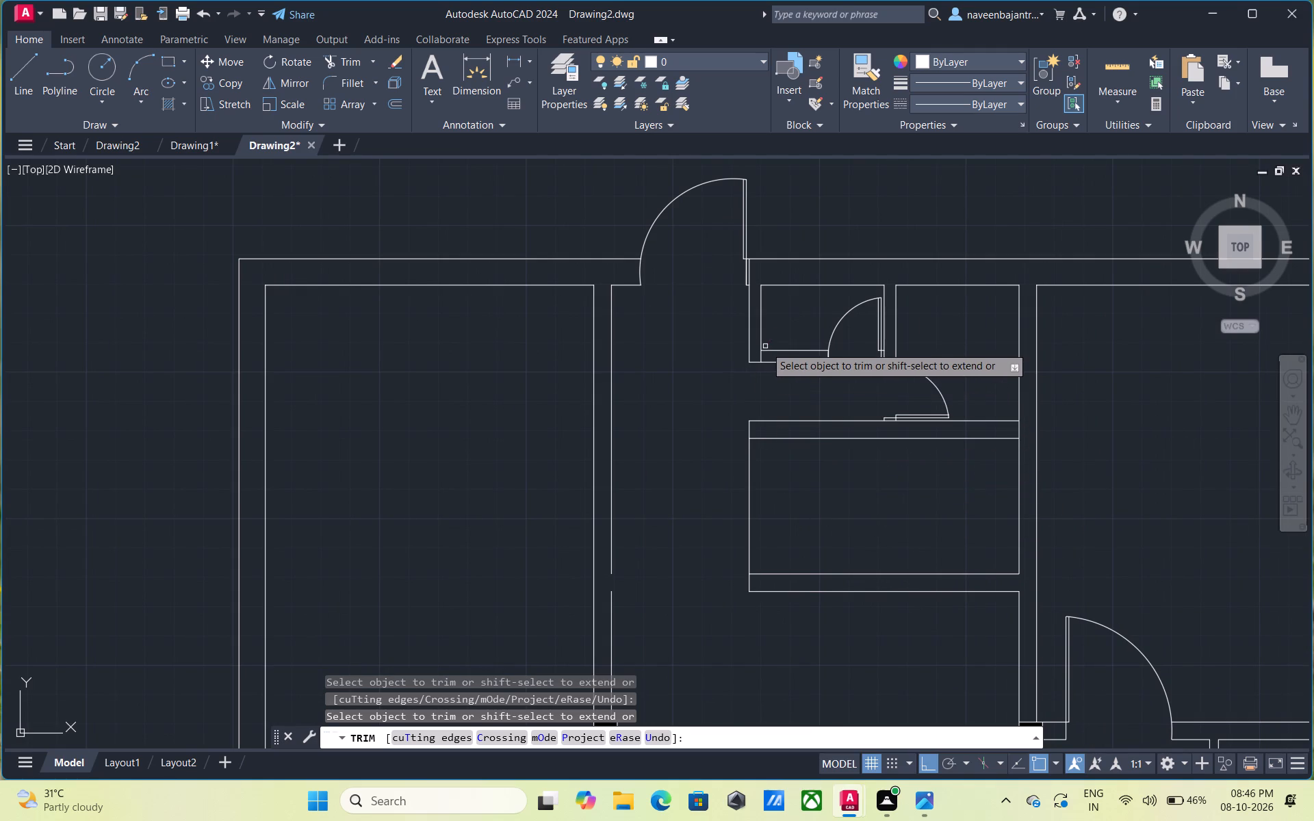
scroll(765, 347, up, 1)
click(758, 365)
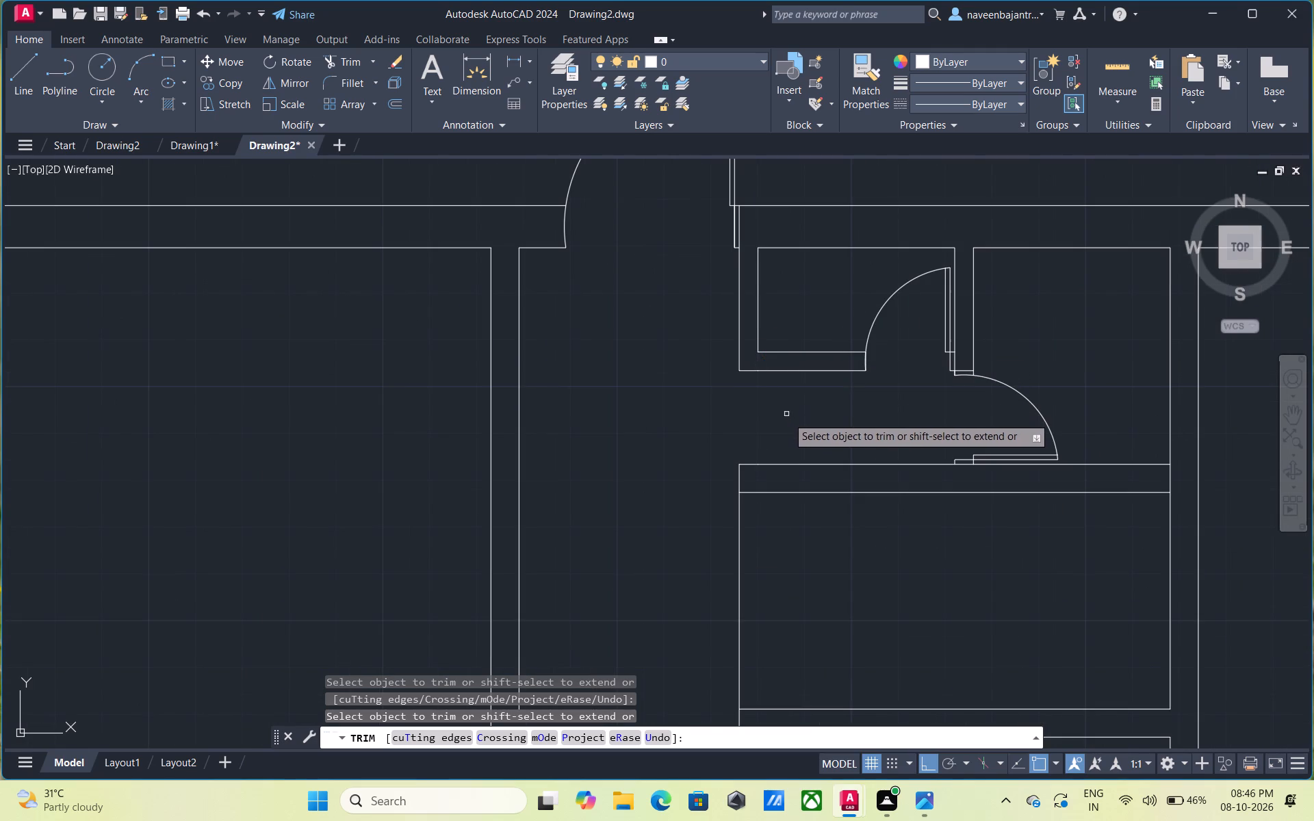
scroll(788, 419, down, 2)
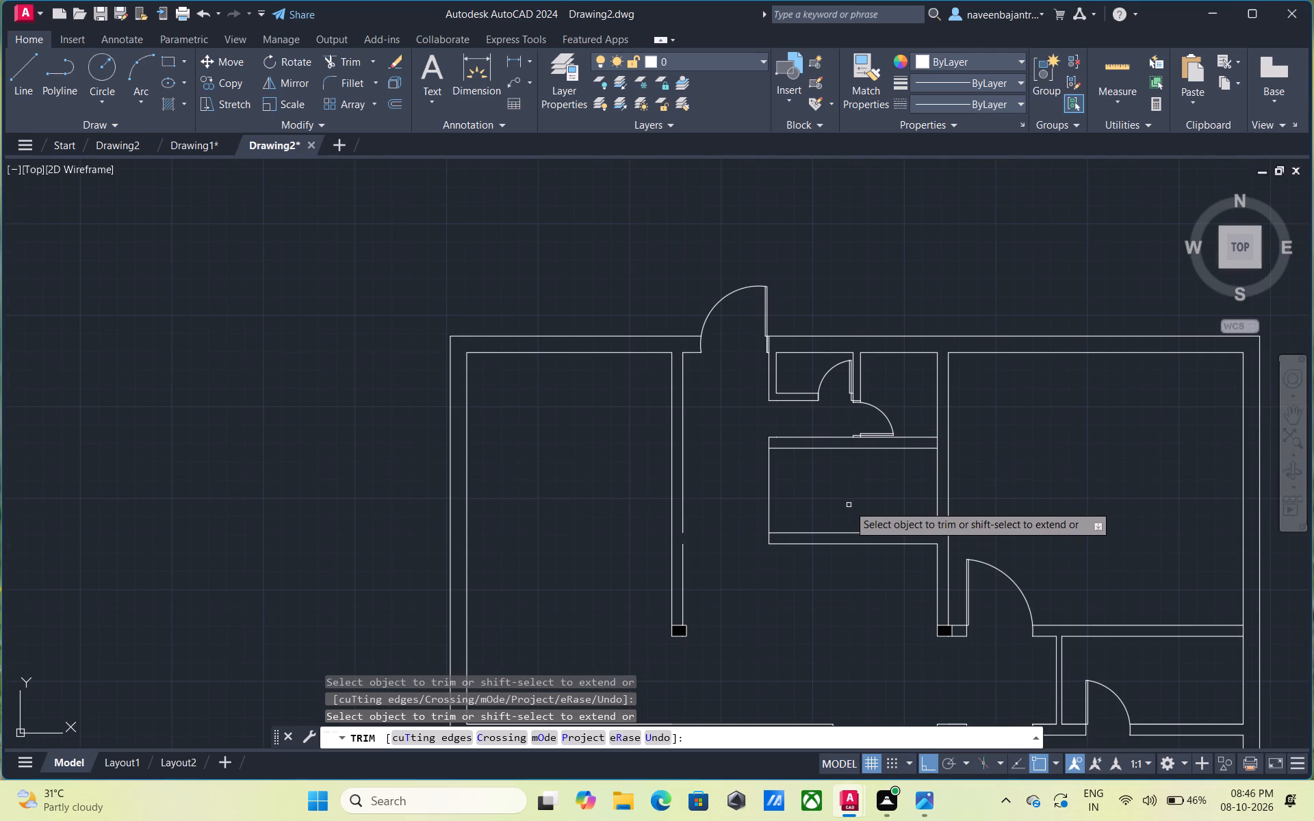
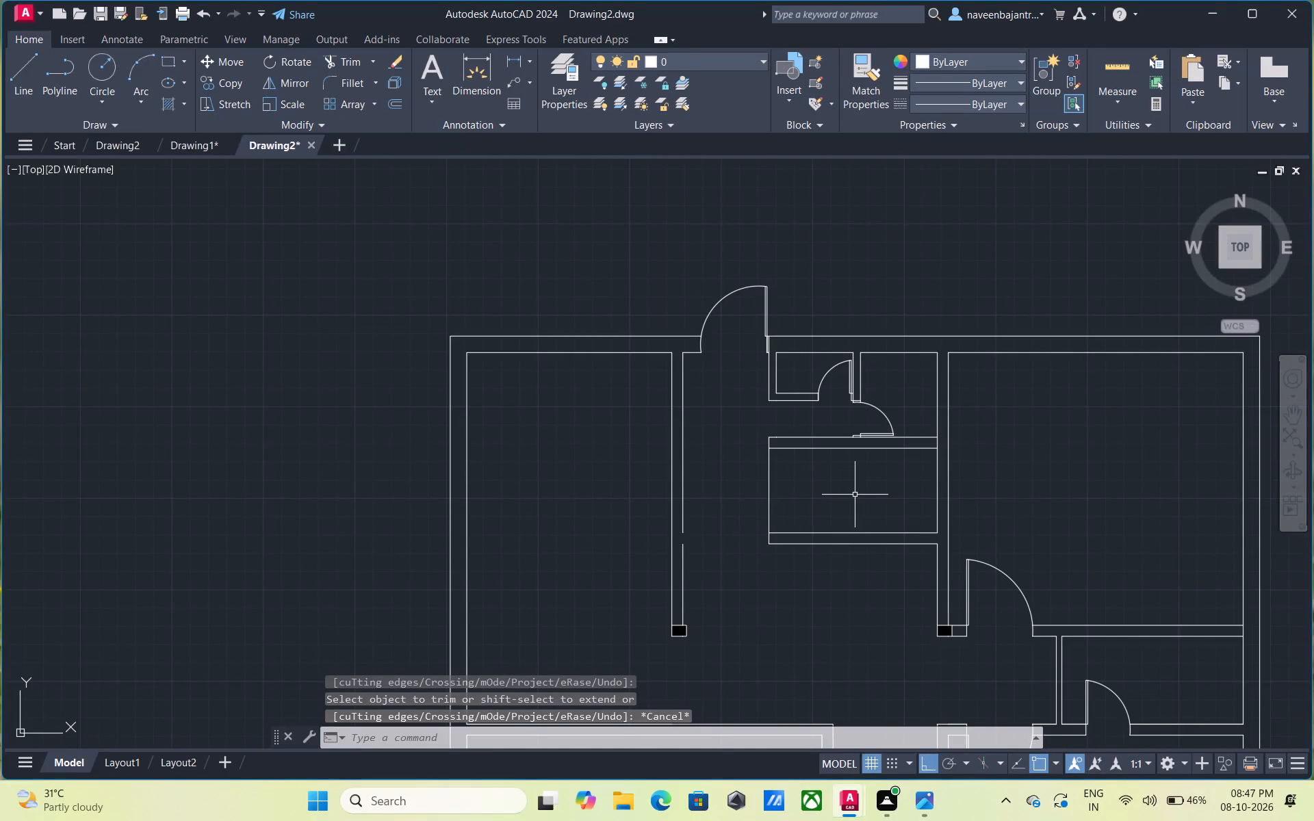
Examine the upper central rooms, their doors and partitions, and the overall floor plan layout.
scroll(855, 495, up, 2)
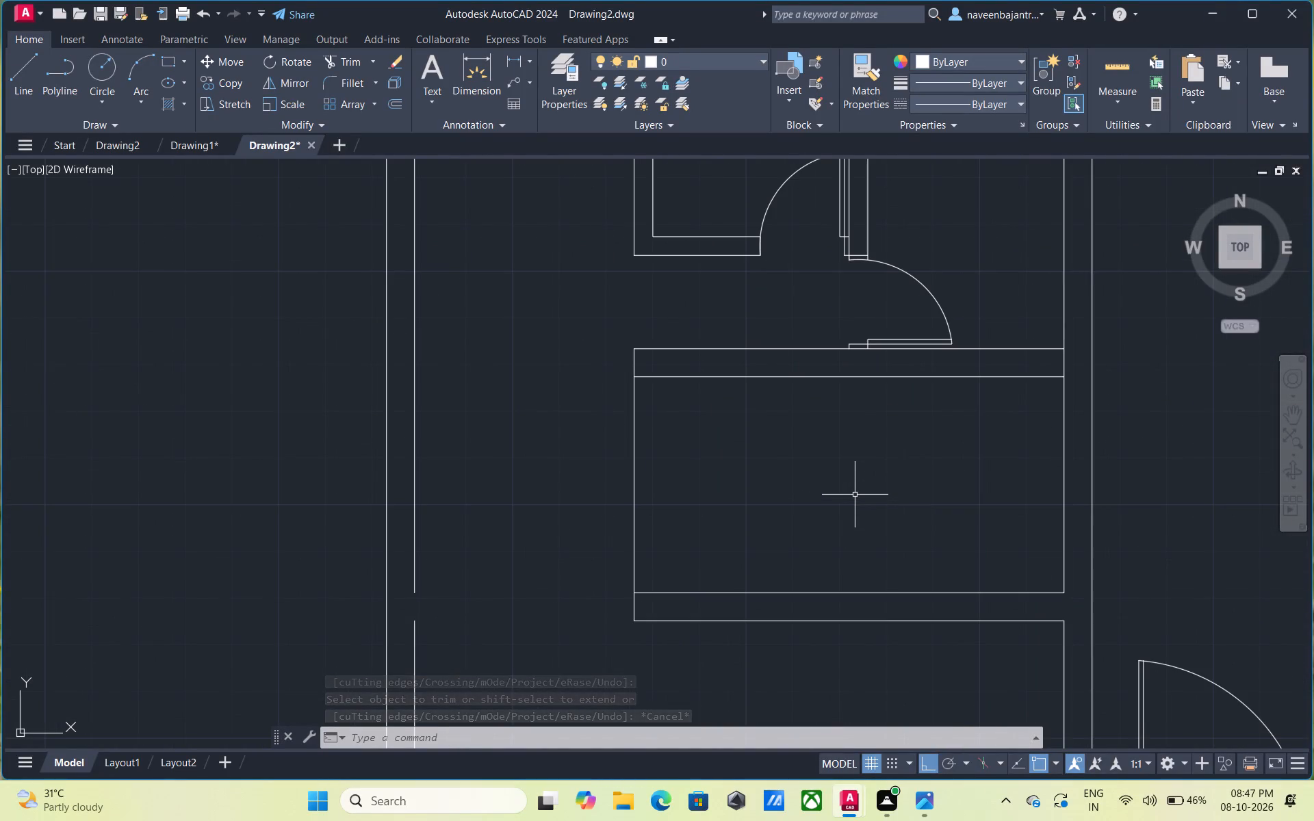
scroll(855, 495, down, 2)
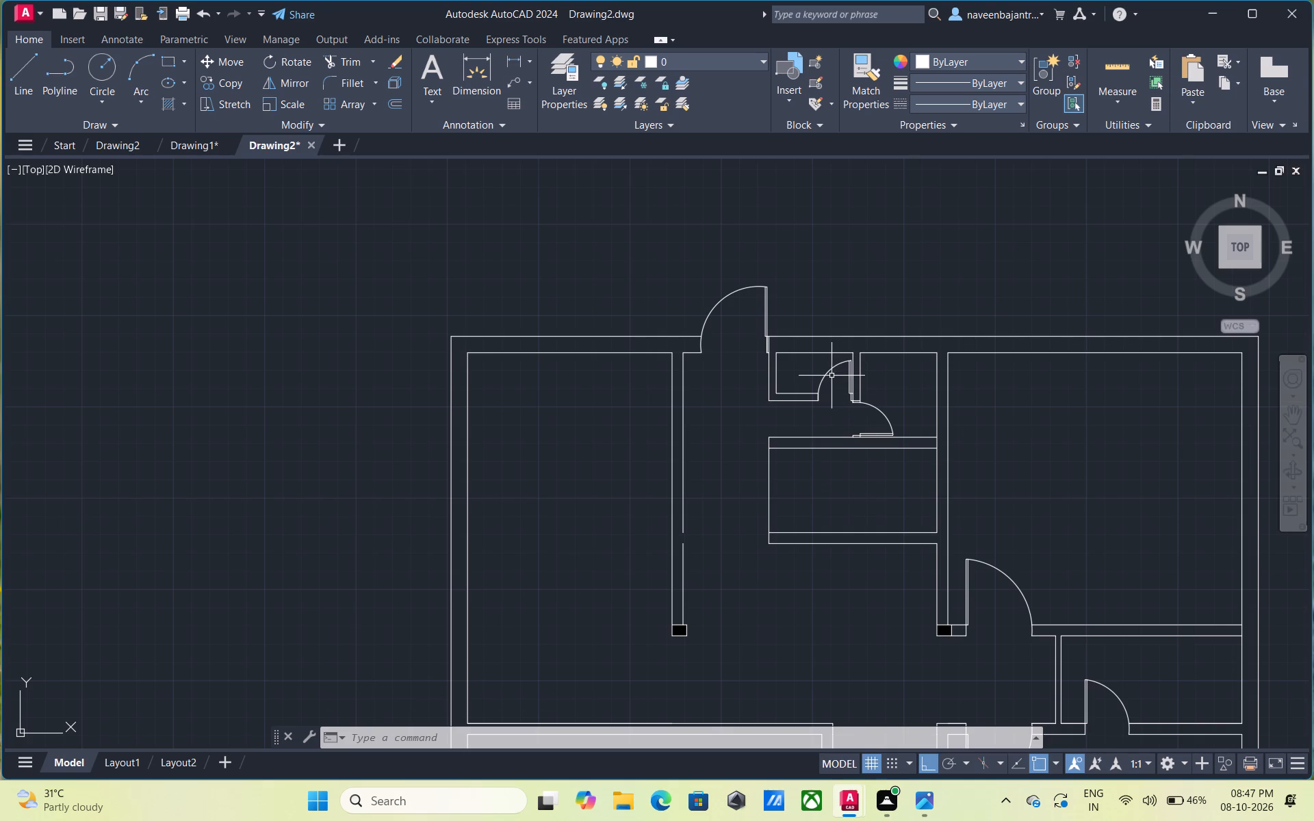
scroll(832, 376, up, 1)
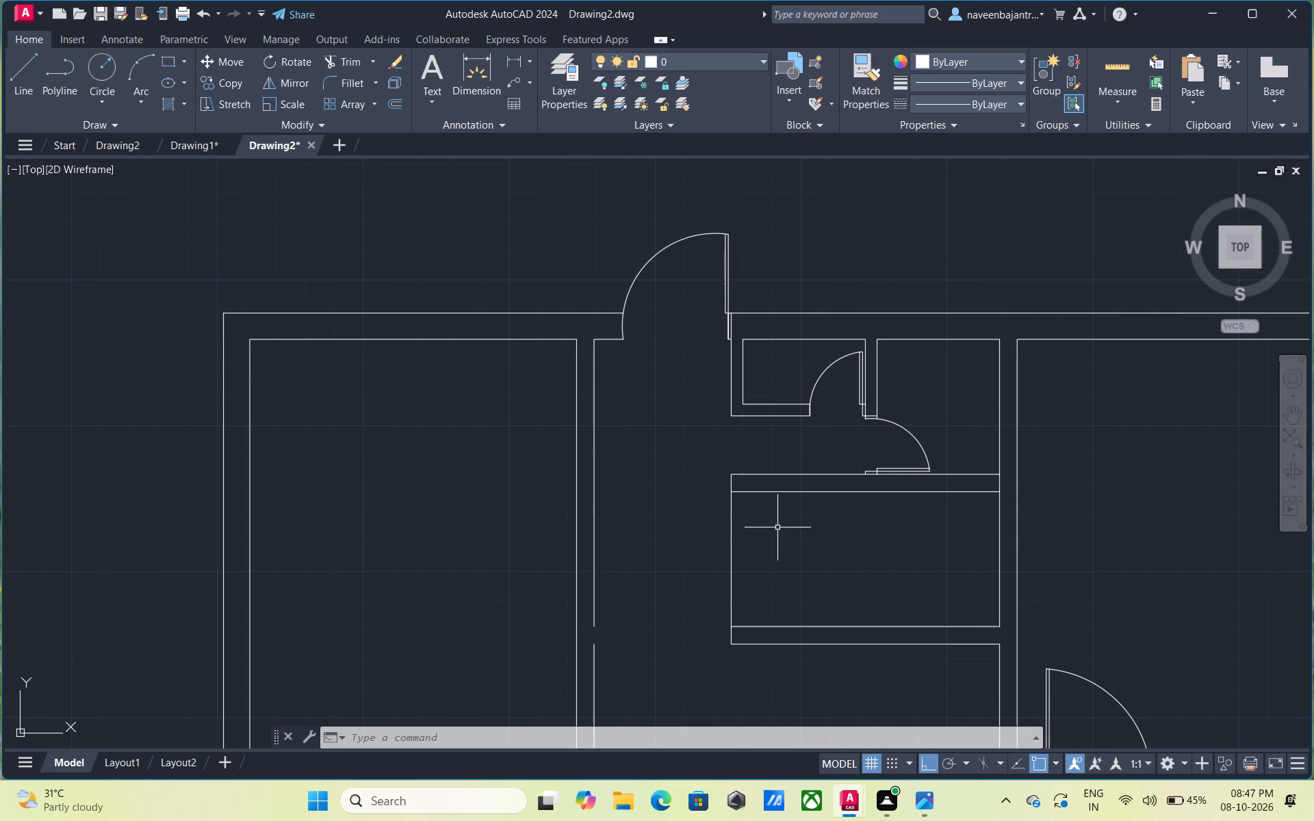
scroll(777, 527, down, 3)
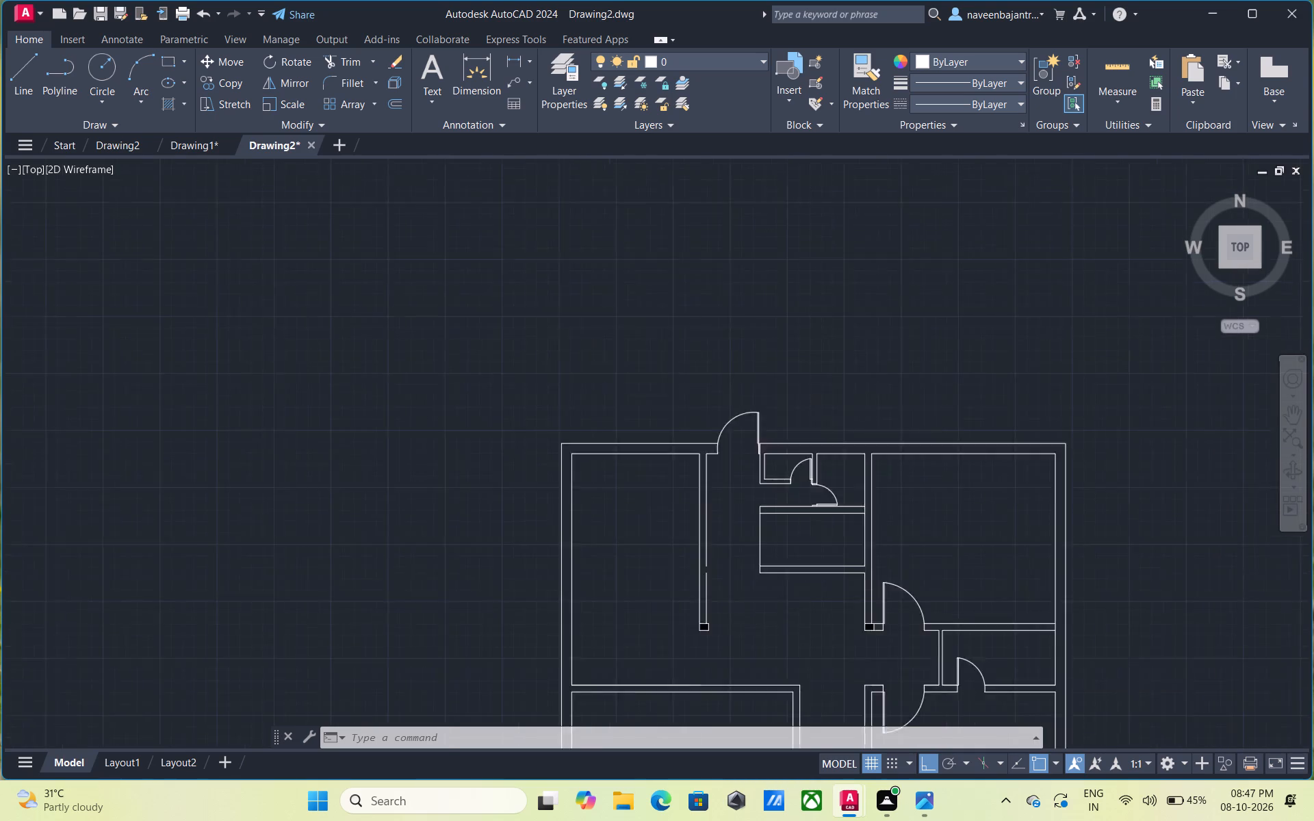
middle_drag(781, 527, 804, 480)
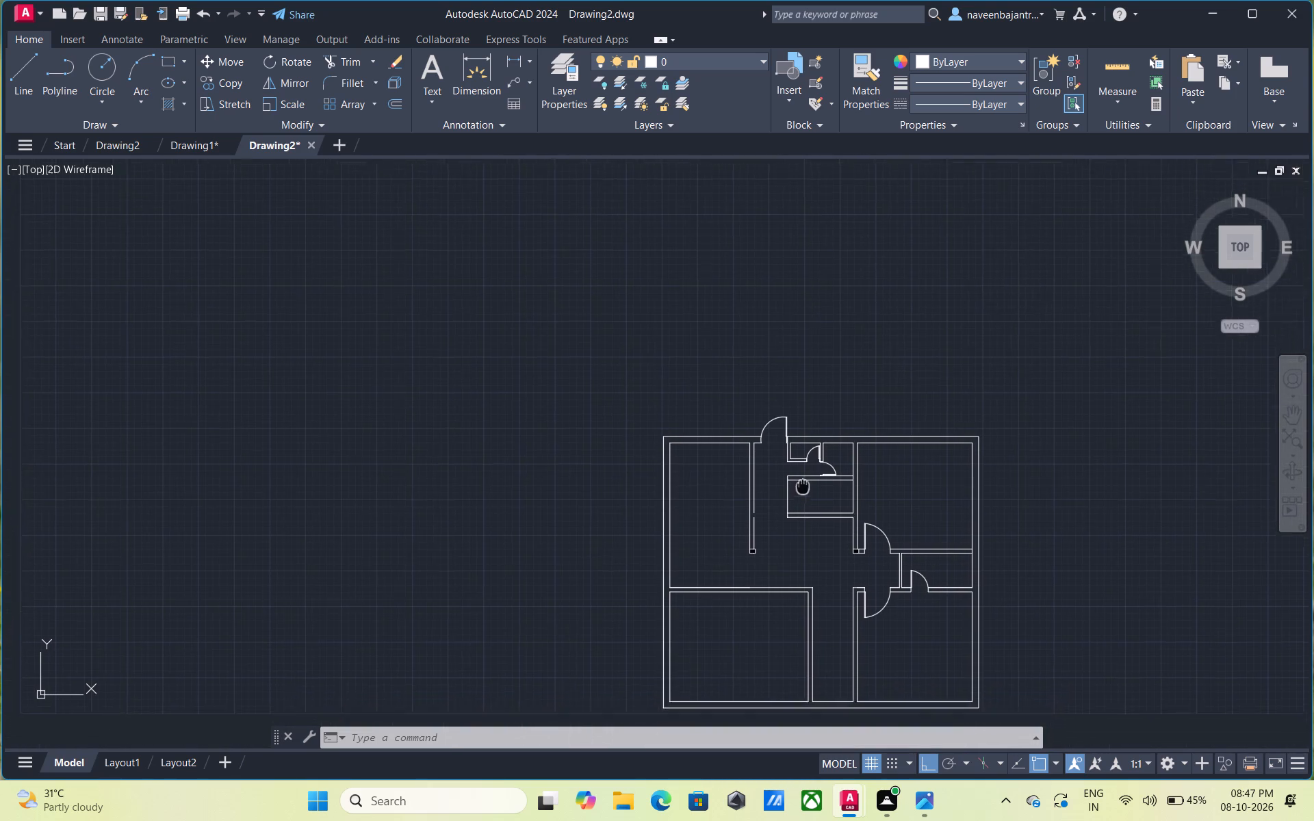
middle_drag(804, 480, 807, 467)
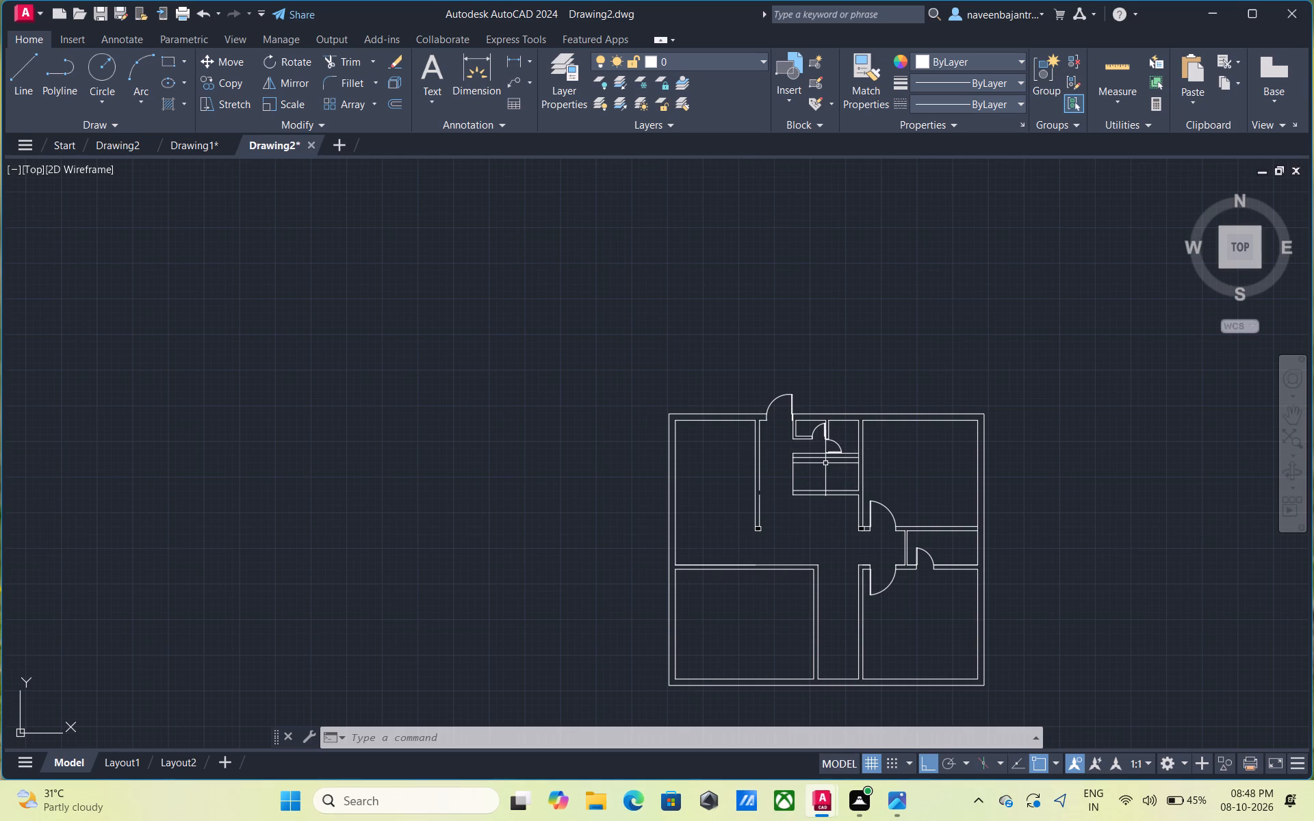
scroll(825, 463, up, 2)
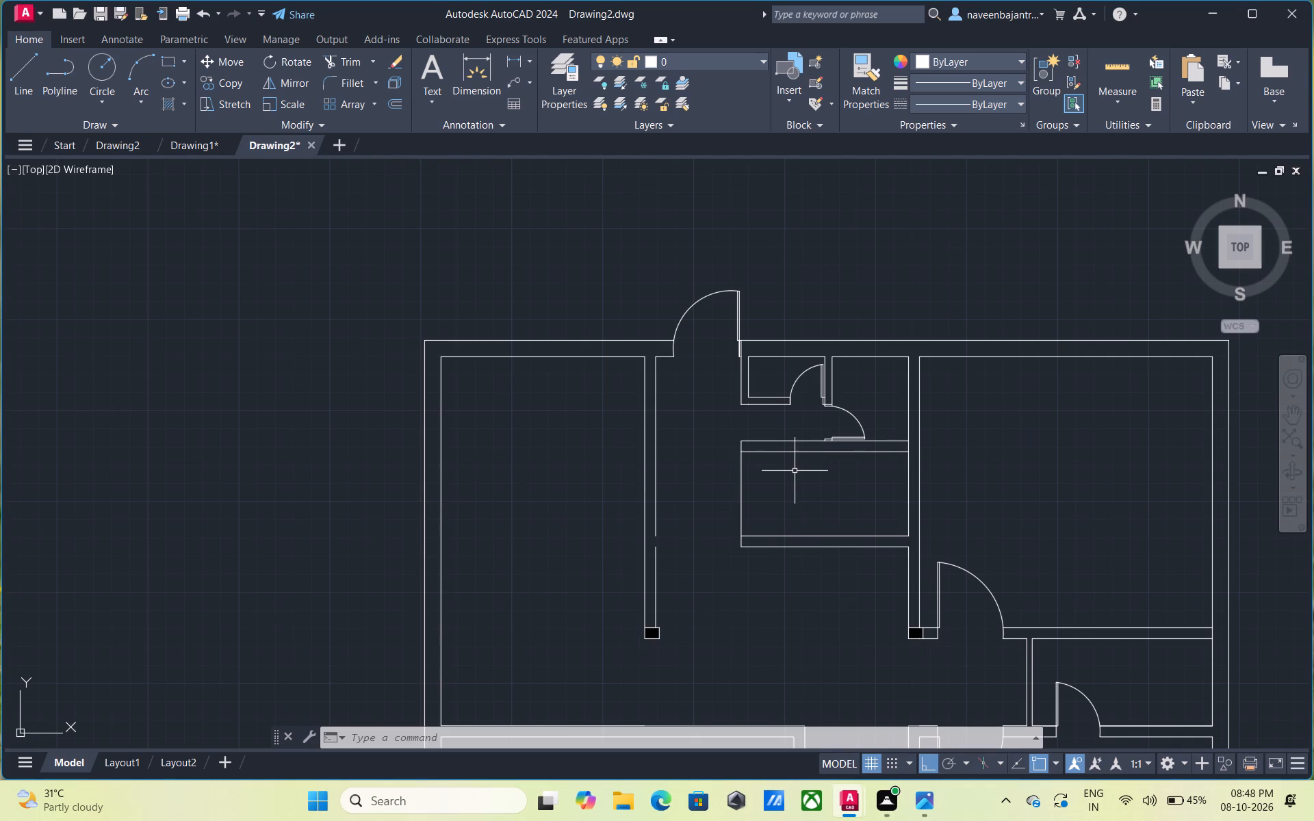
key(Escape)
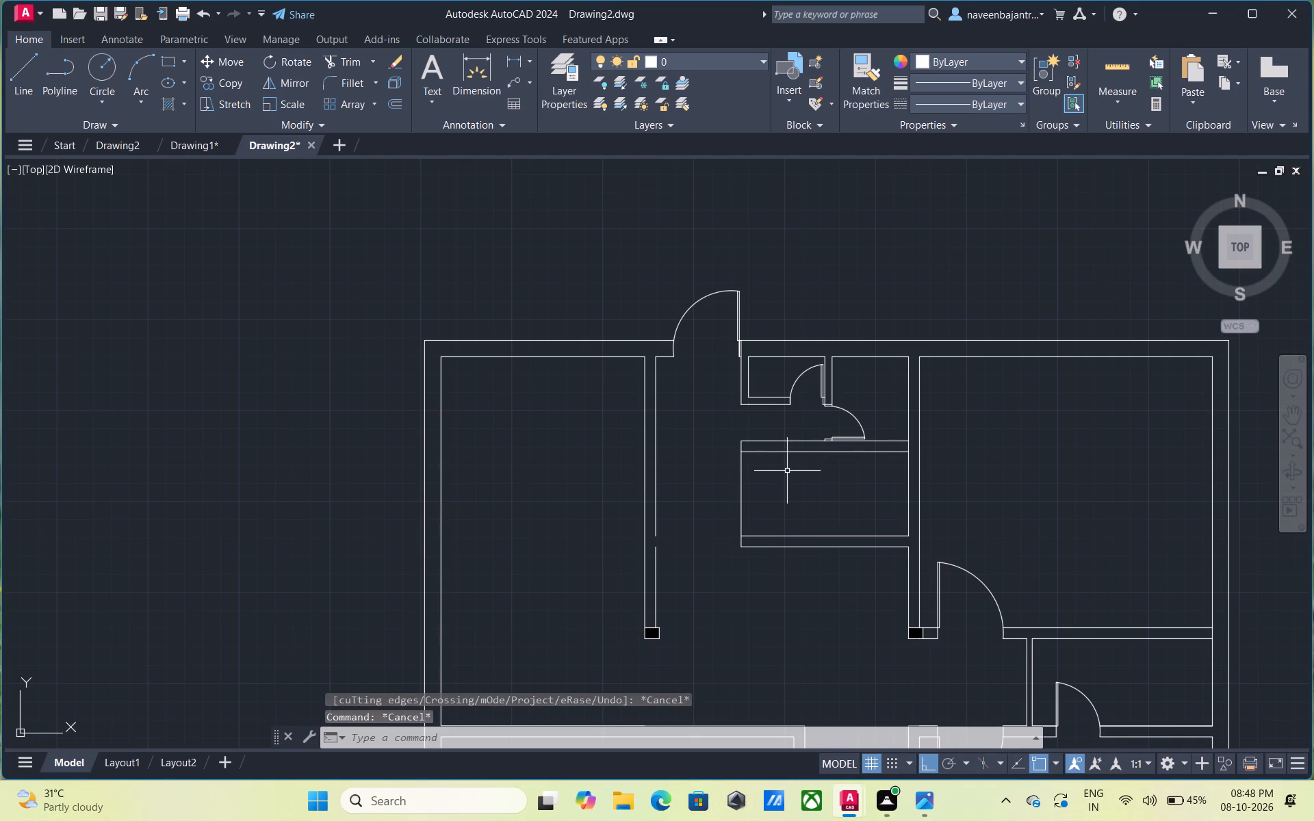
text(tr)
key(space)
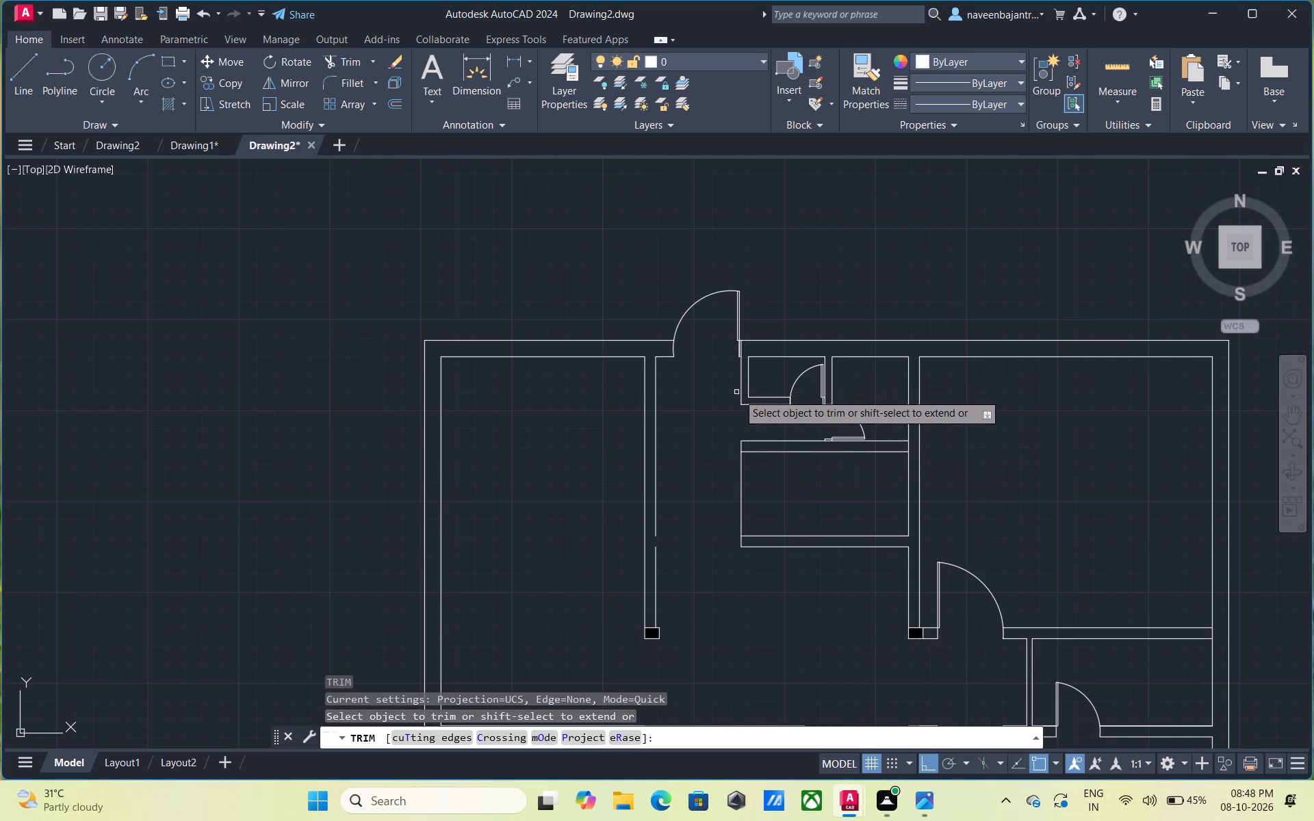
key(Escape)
Draw a vertical line about 7'-7" down from the small upper room's lower-left inner corner, past the lower double wall.
text(l)
key(space)
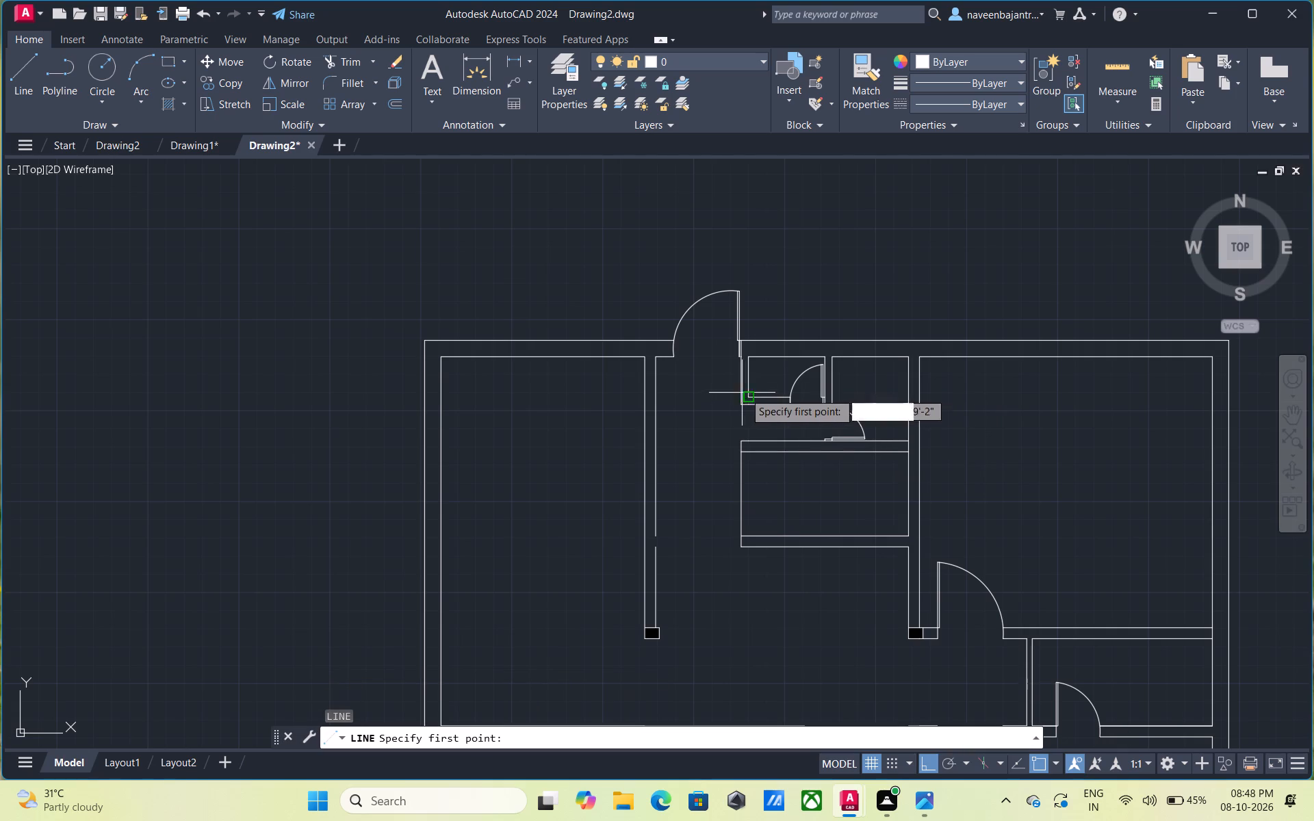
click(748, 397)
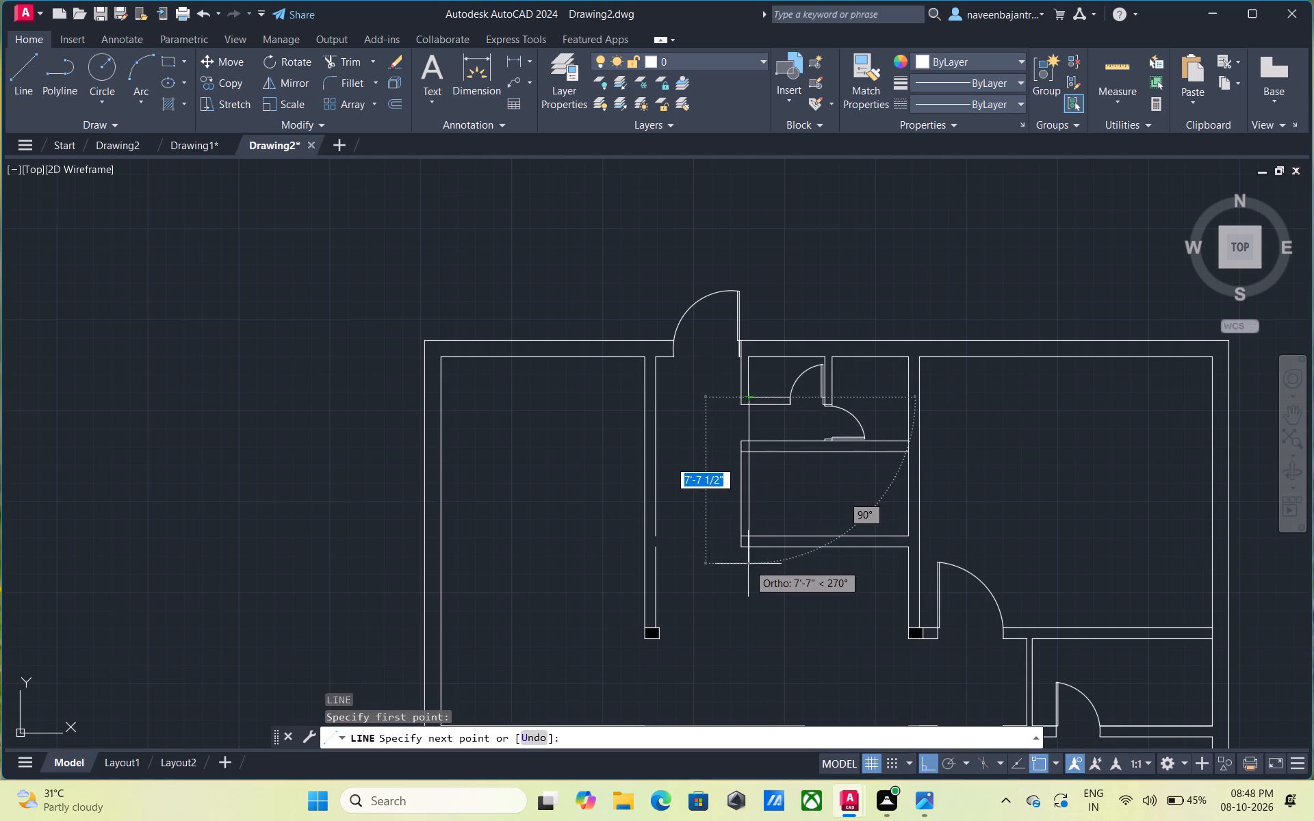
click(748, 564)
key(Escape)
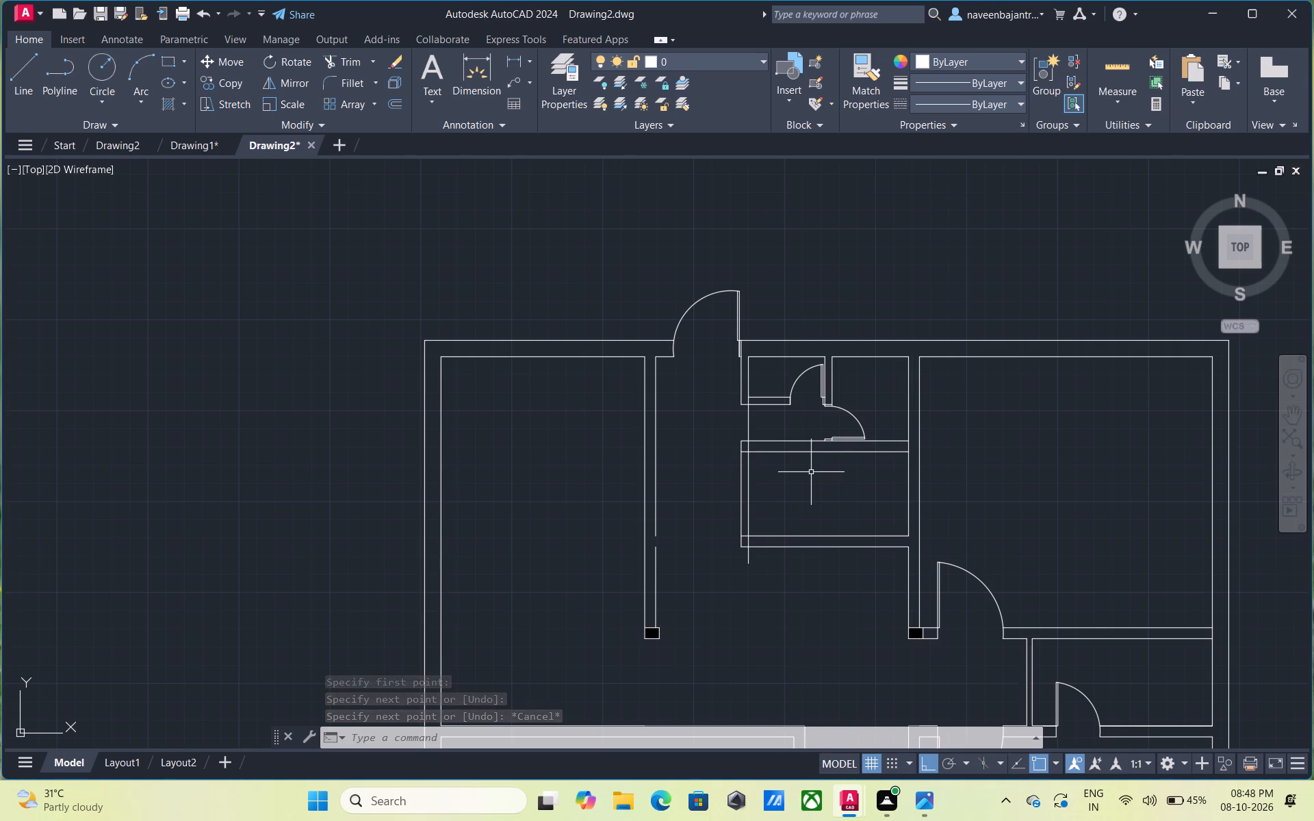
Trim away the small upper room's two bottom wall lines, the wall's end line at the door, and the door's swing arc.
text(tr)
key(space)
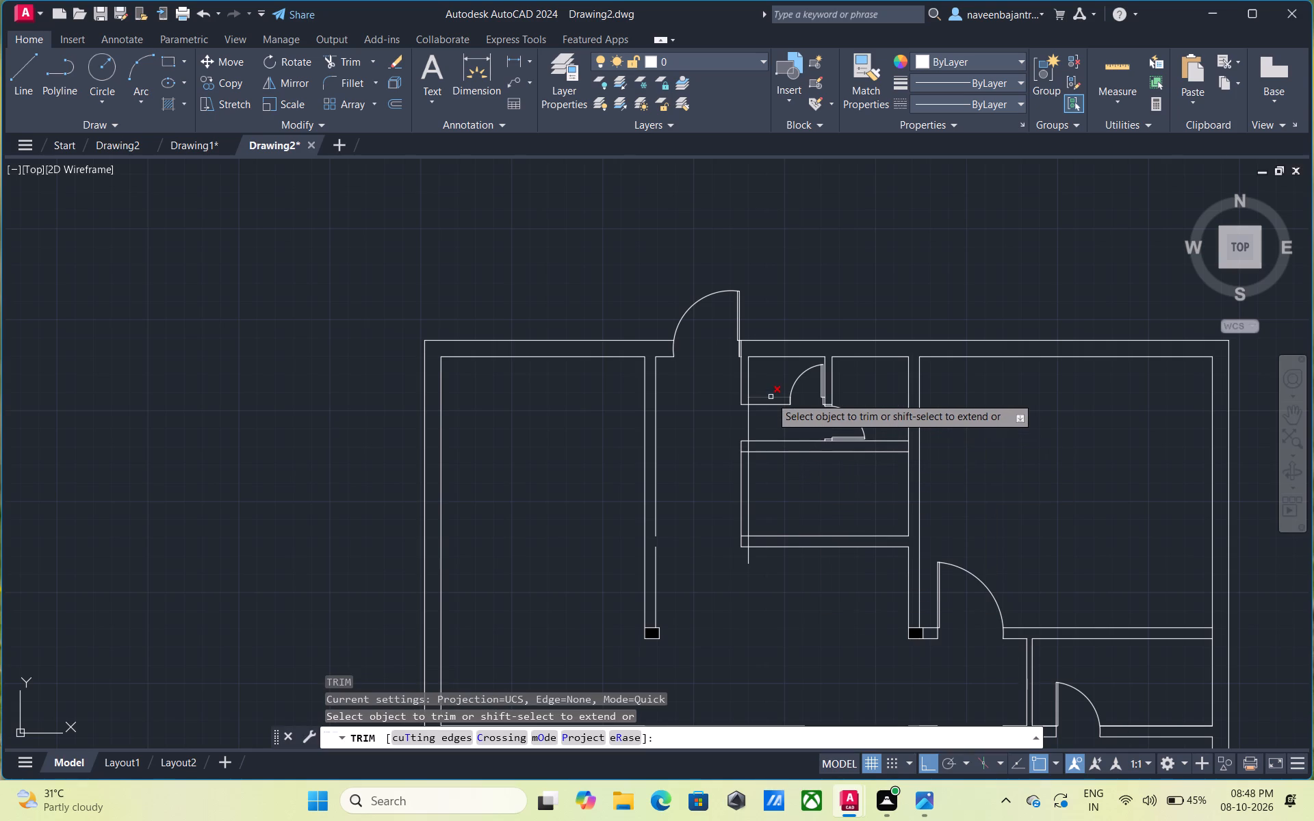
click(771, 397)
click(771, 406)
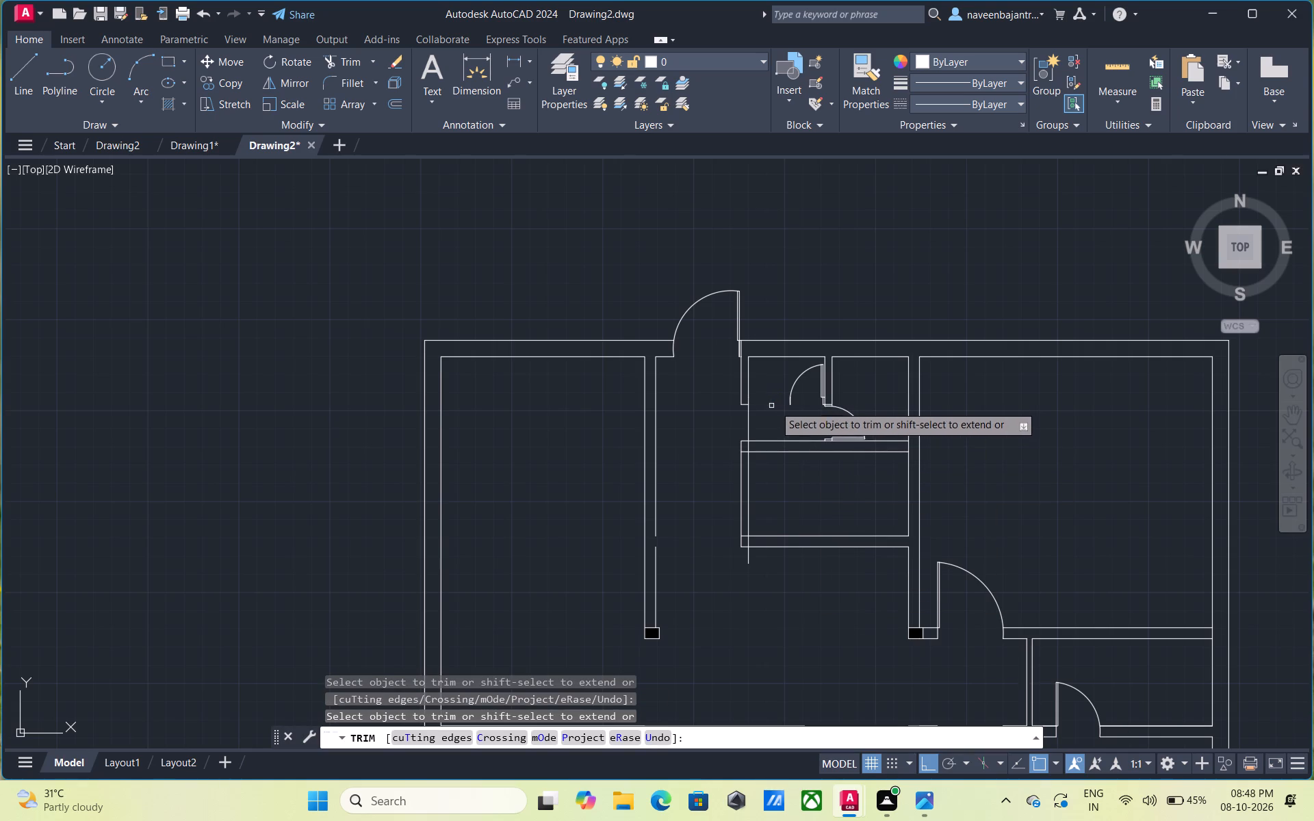
click(790, 398)
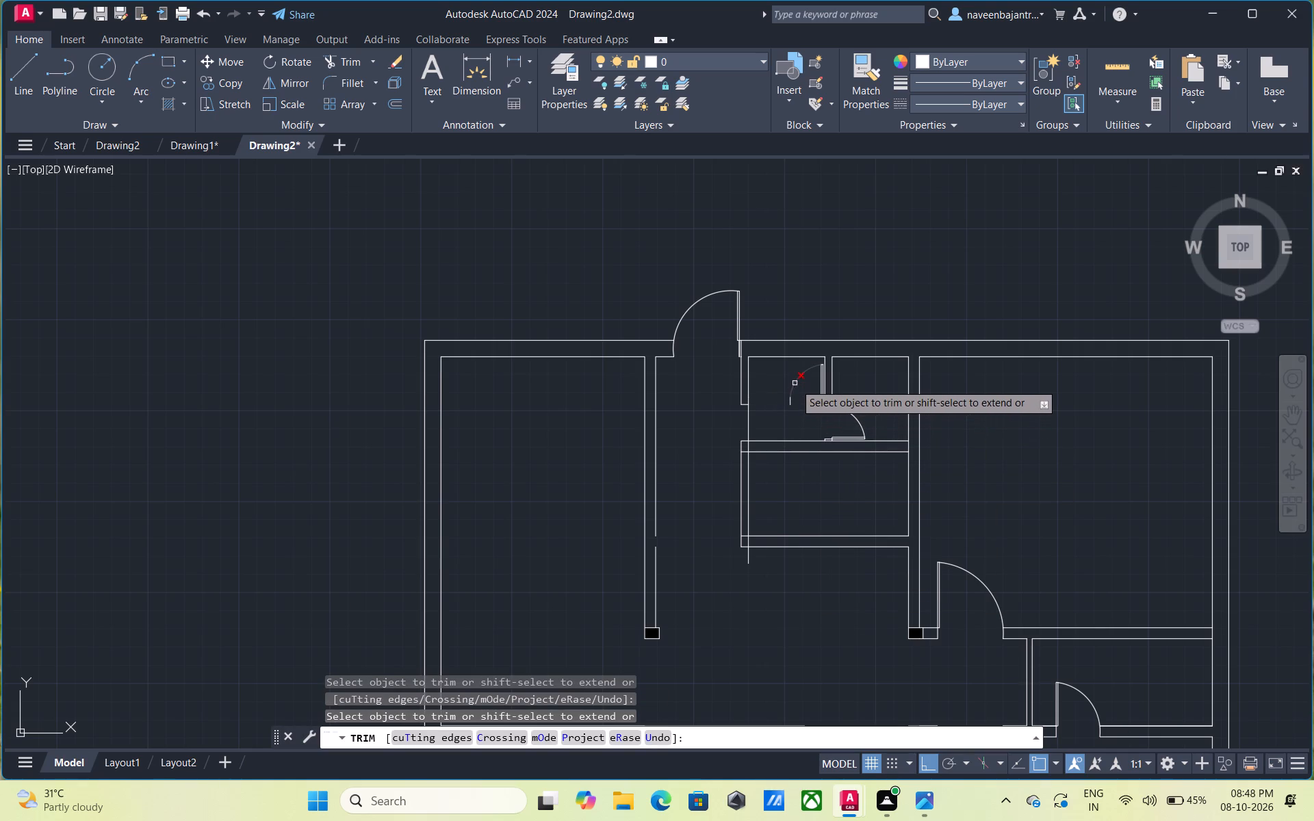
click(795, 383)
click(792, 400)
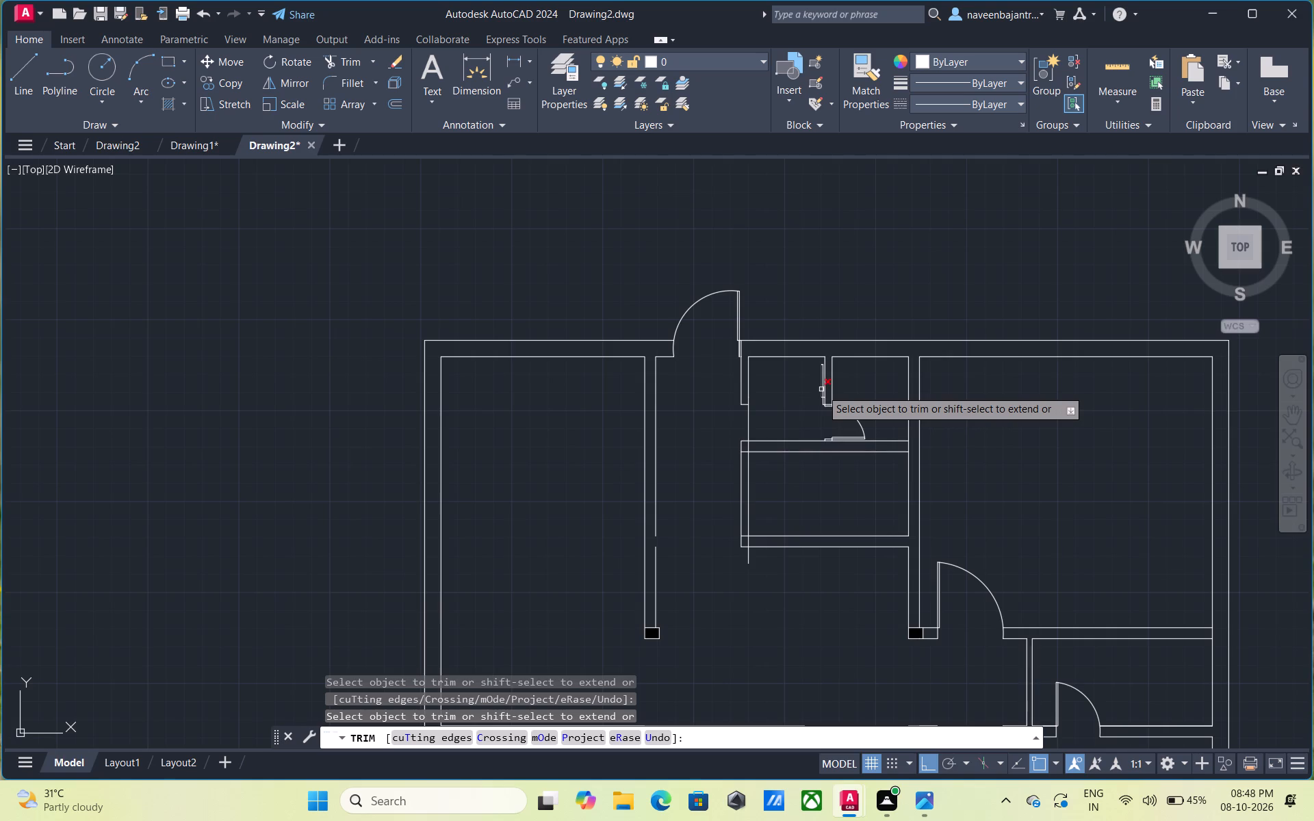
Trim away the small room's door leaf and the frame lines projecting from the short vertical partition.
scroll(821, 389, up, 4)
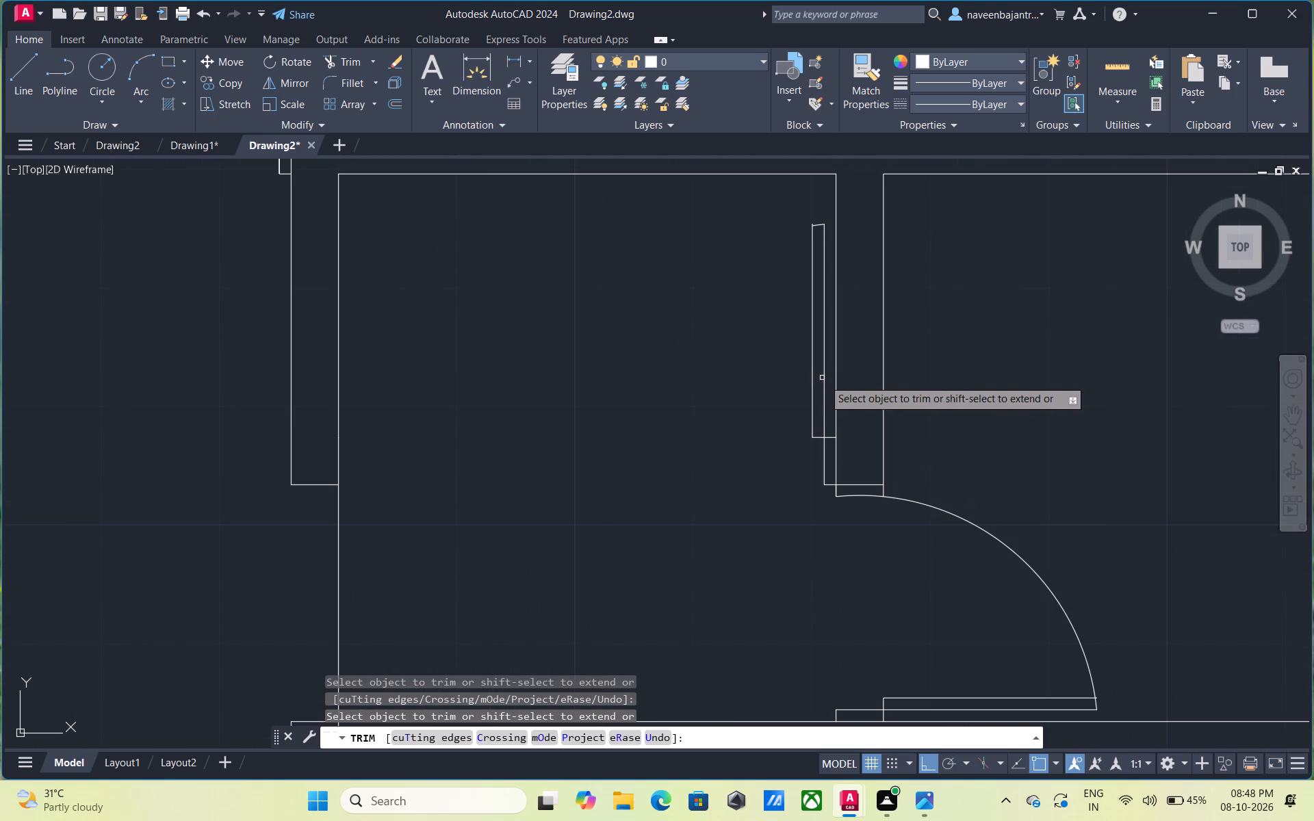
click(824, 380)
click(811, 390)
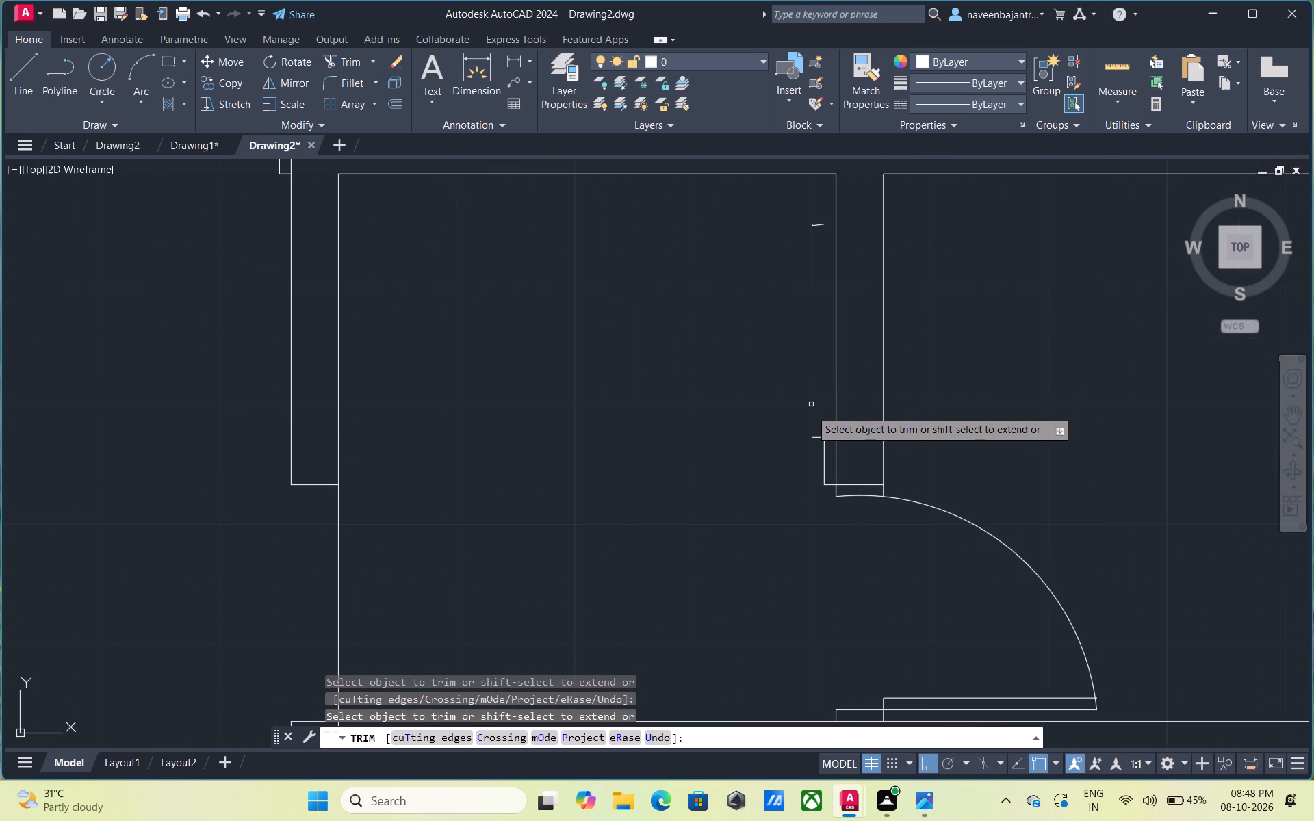
click(816, 224)
click(812, 224)
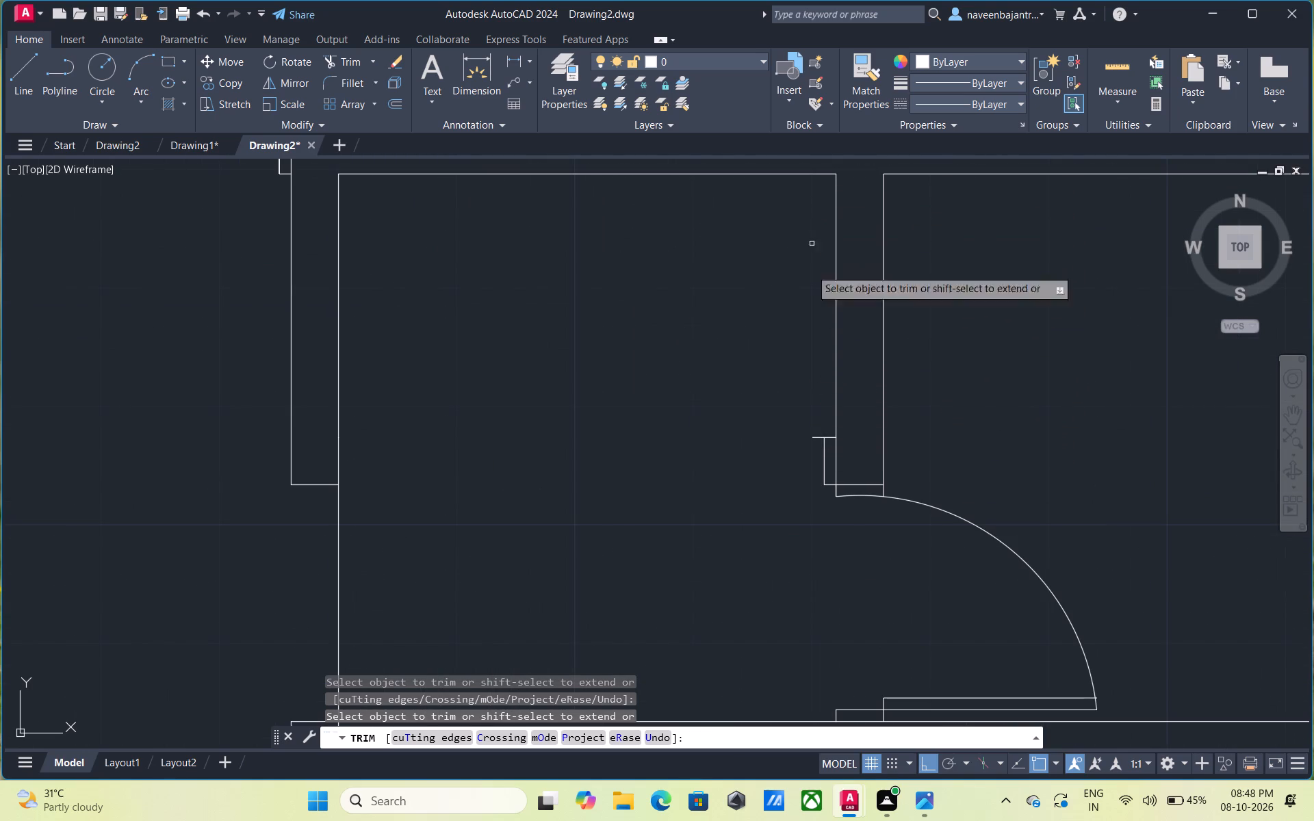
click(813, 437)
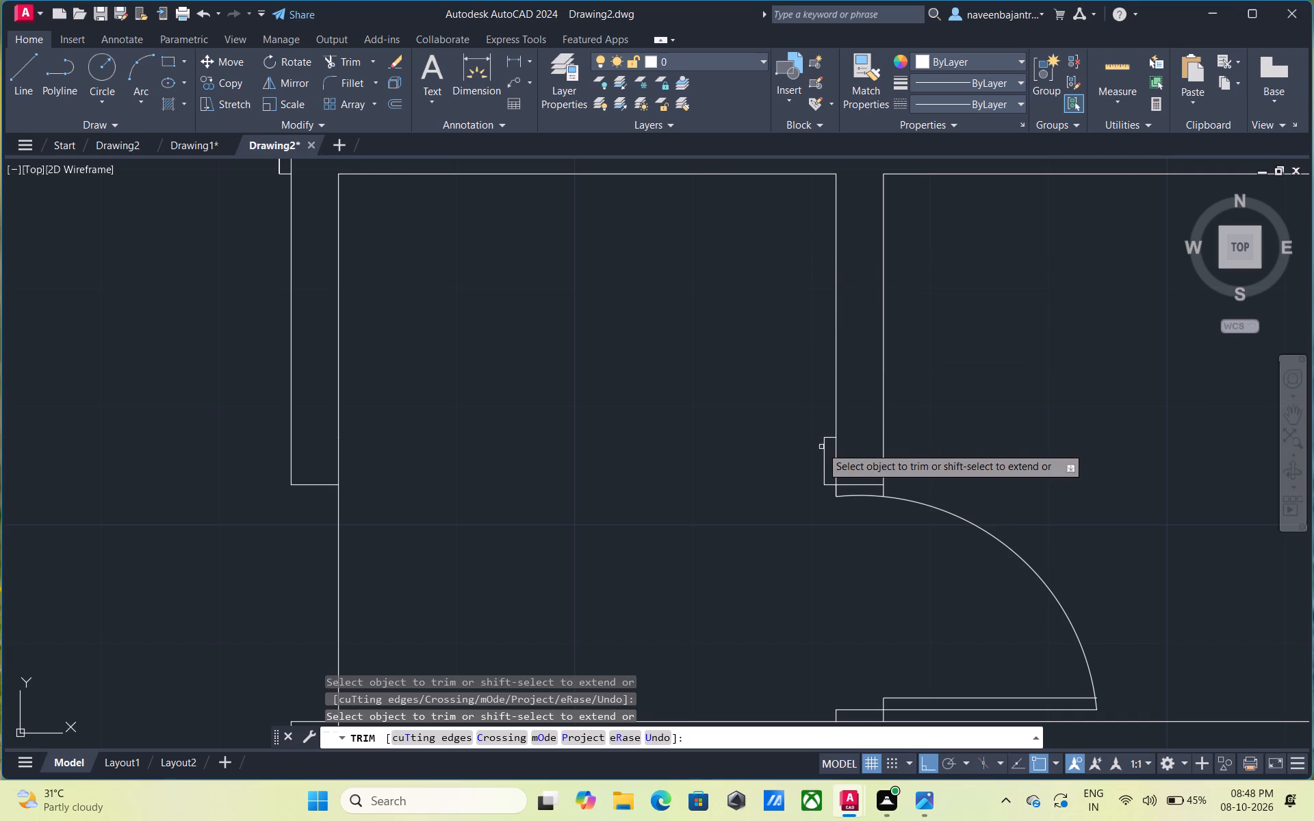
click(823, 447)
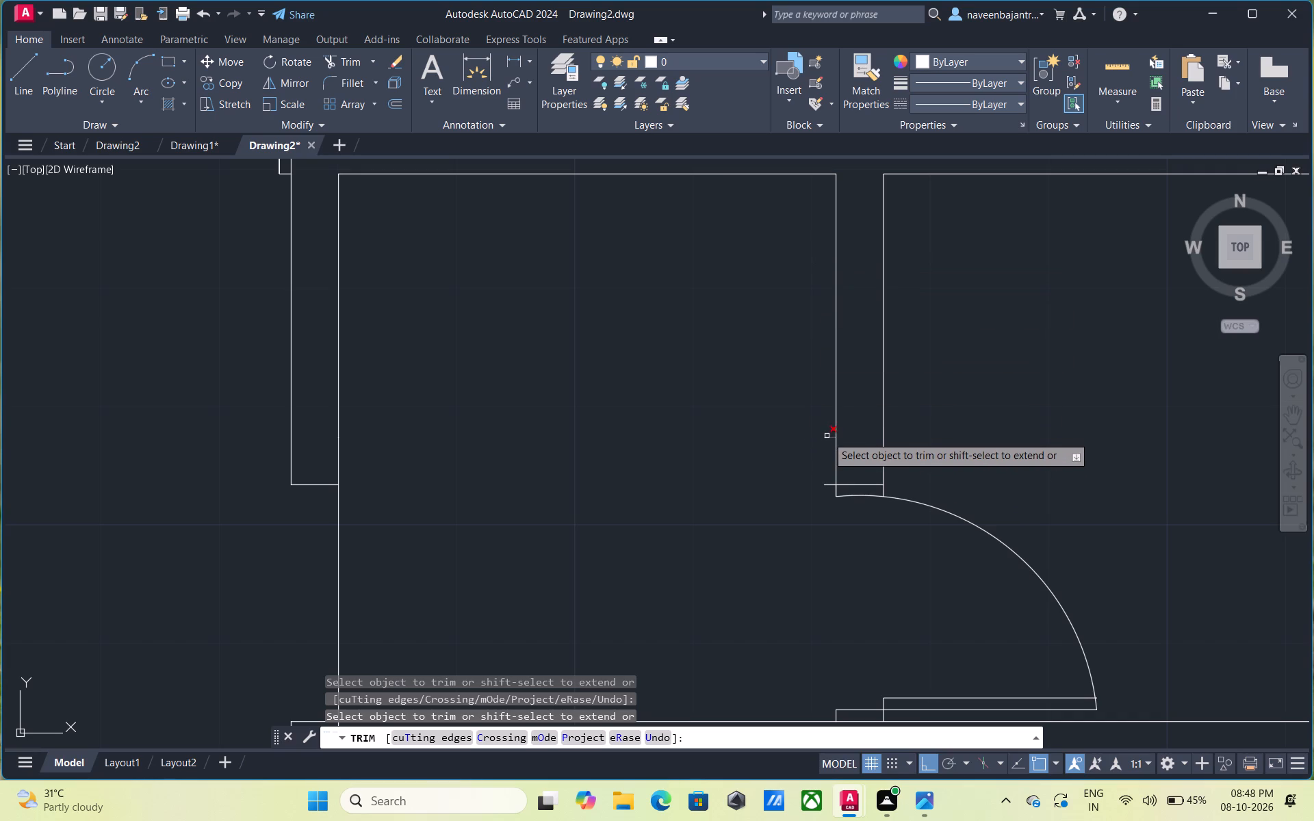
click(827, 436)
click(826, 486)
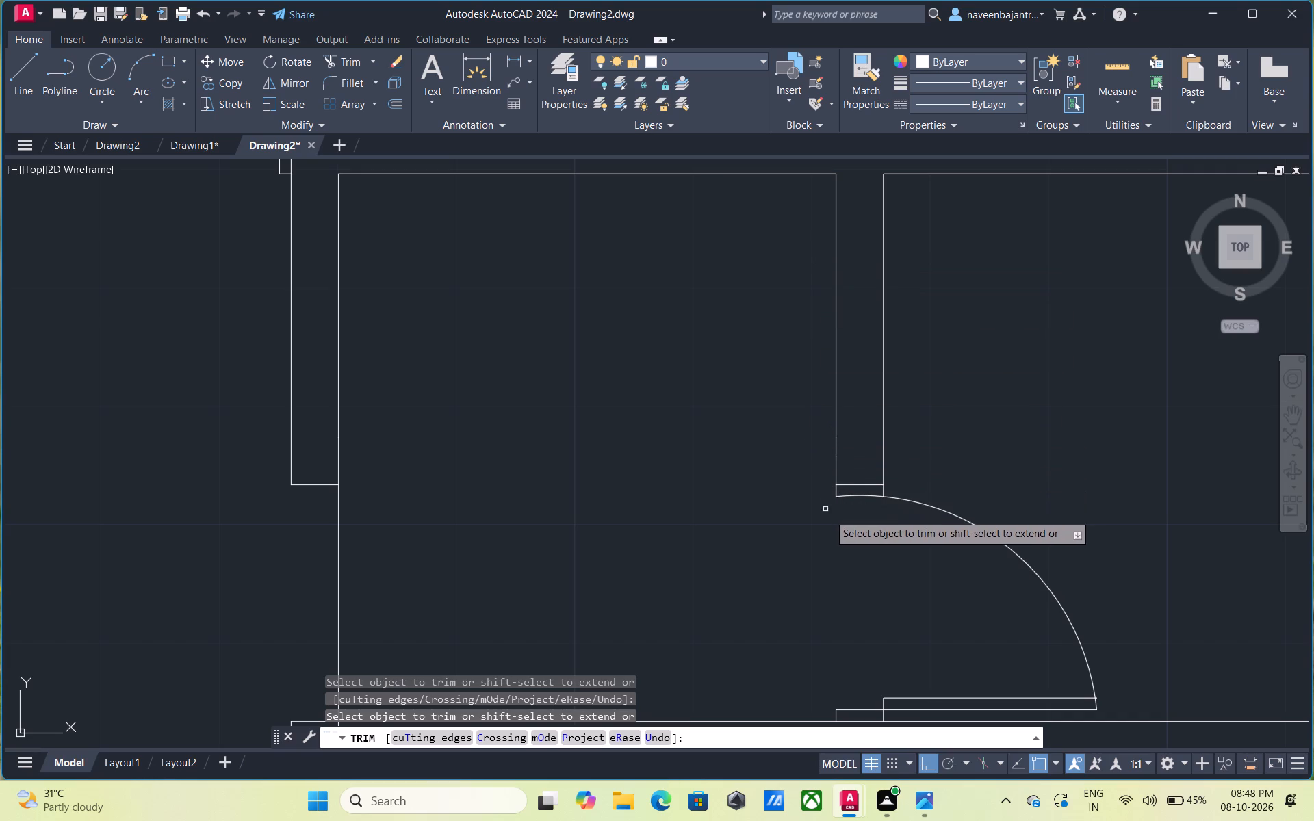
Trim away the swing arc and leaf of the door below the short vertical partition, including the leaf's leftover ends.
click(861, 495)
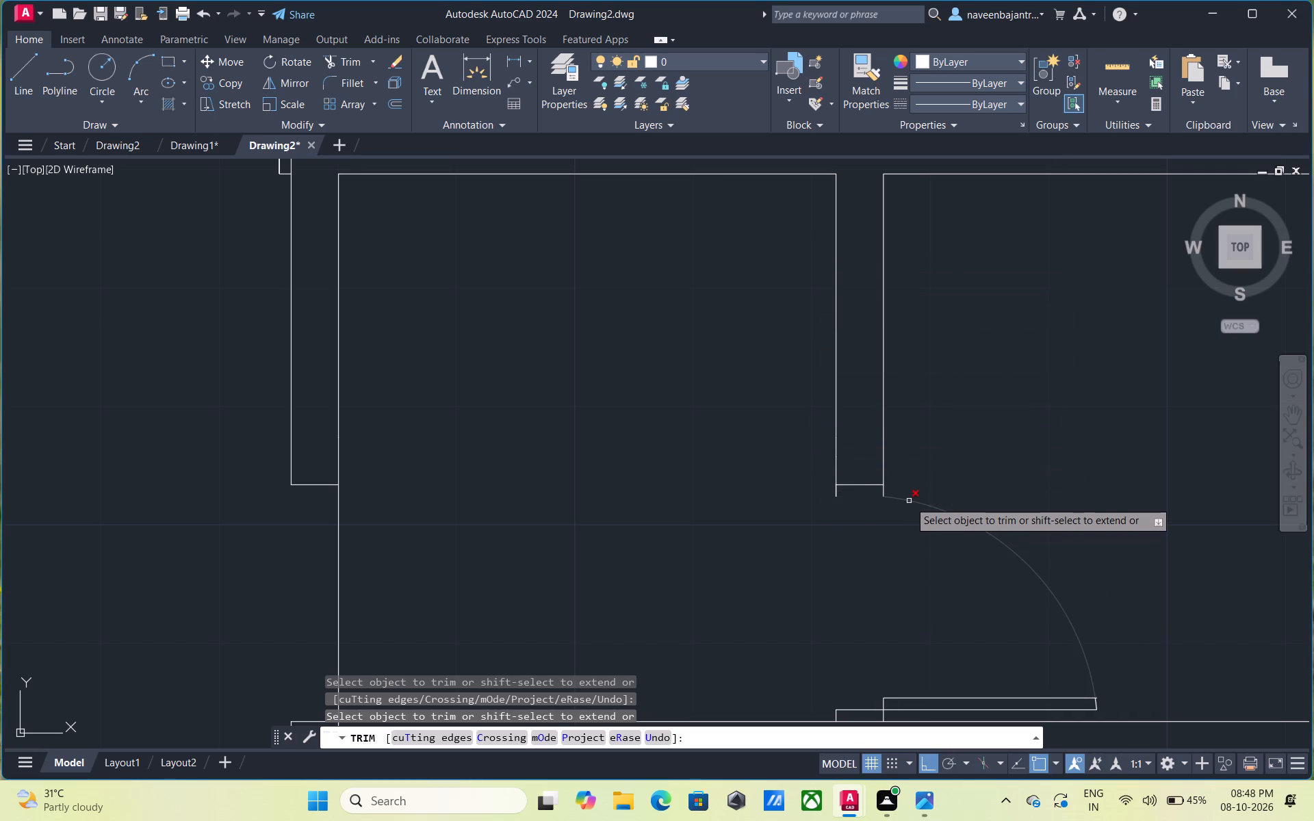
click(909, 501)
scroll(903, 547, down, 3)
scroll(933, 595, up, 1)
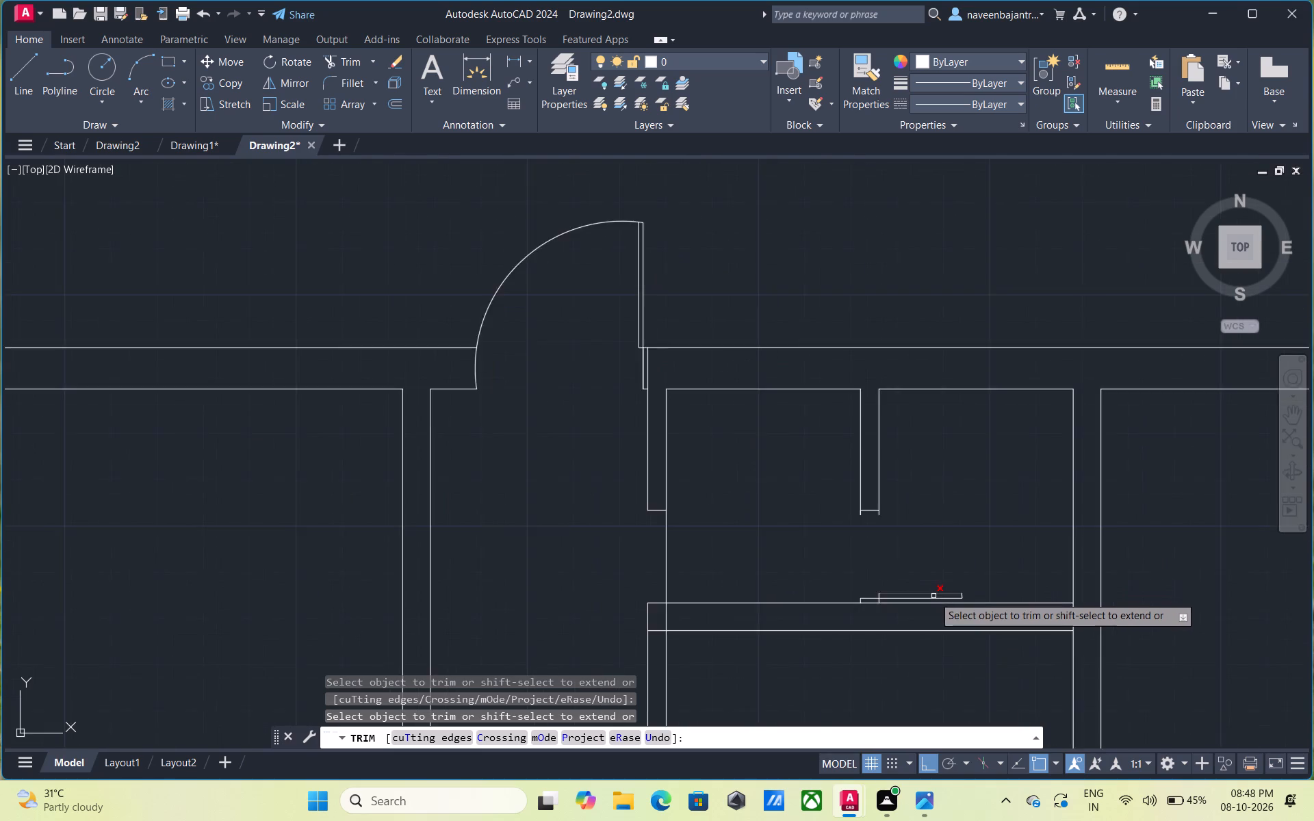
scroll(933, 596, up, 2)
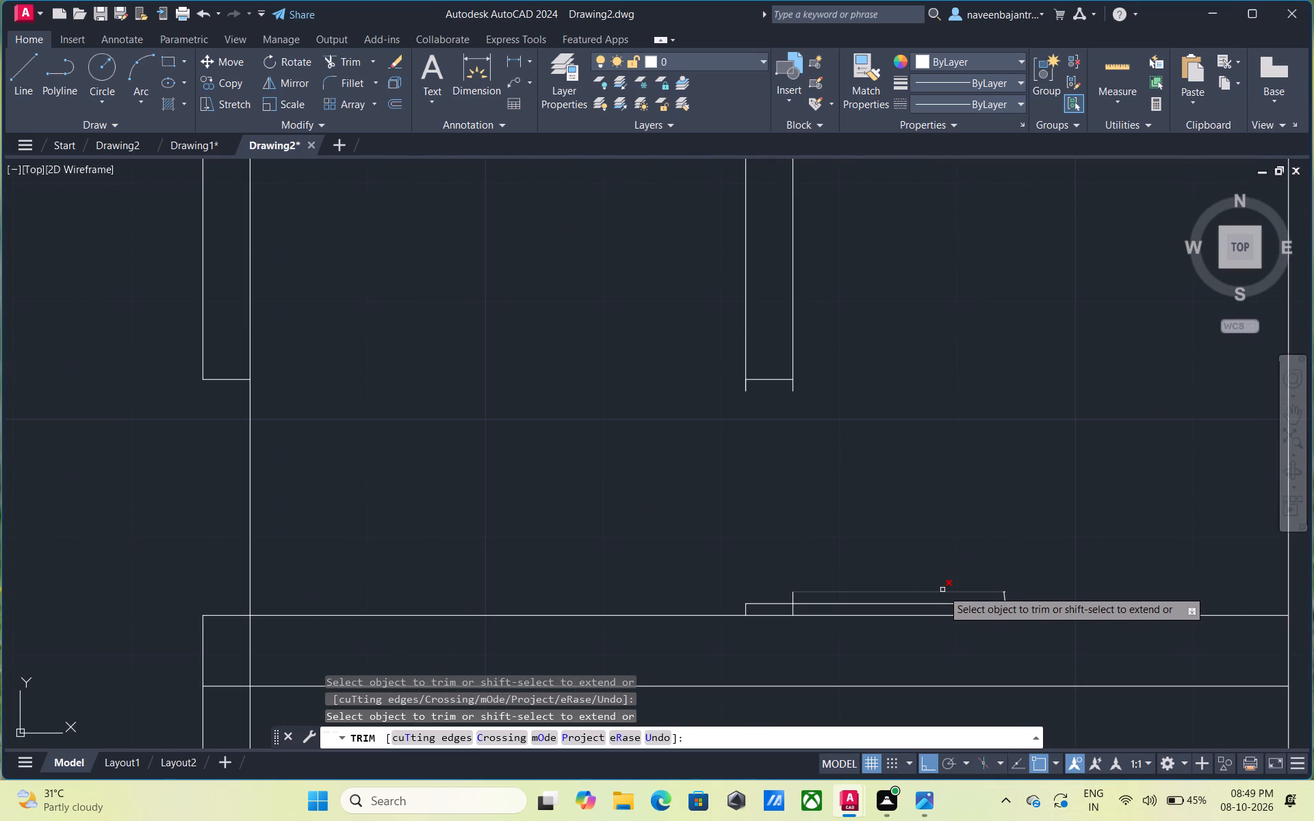
click(942, 590)
click(931, 603)
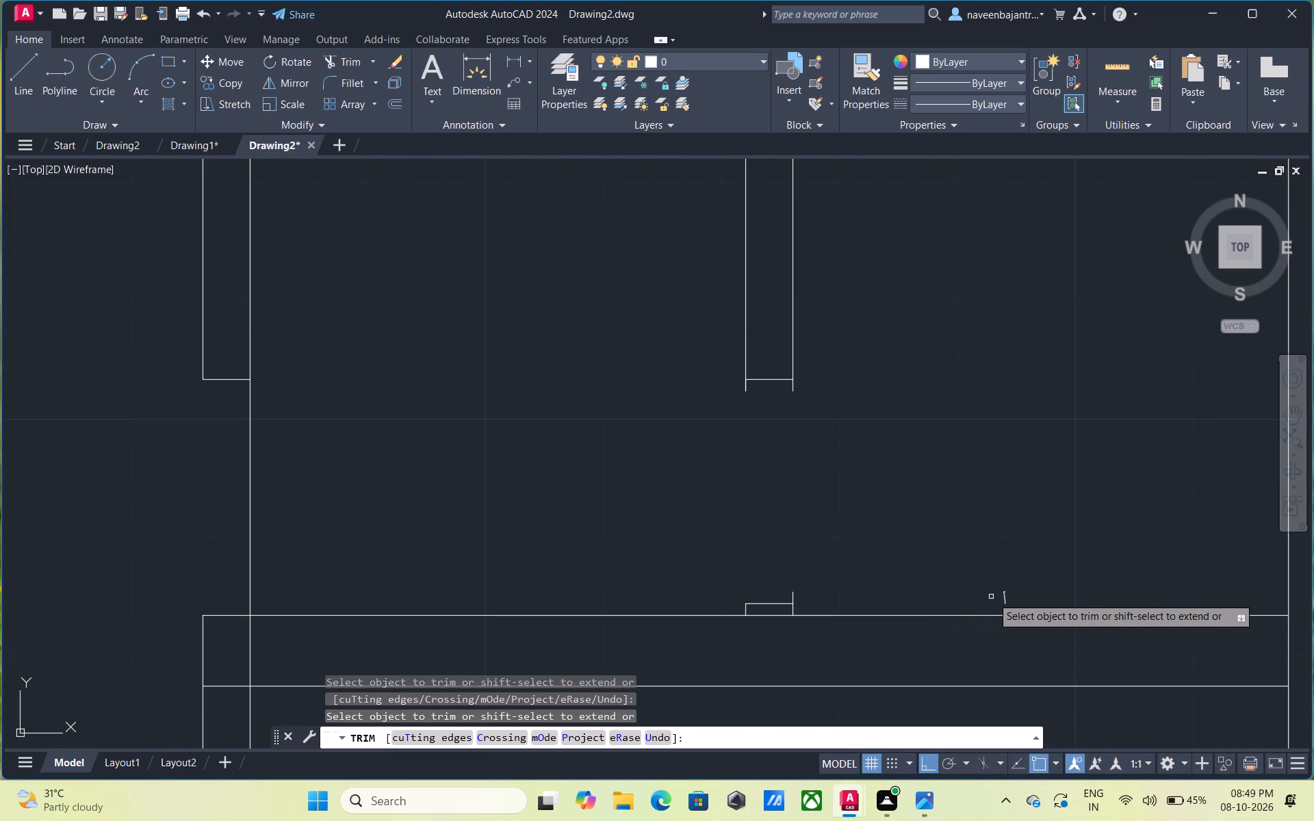
click(1005, 595)
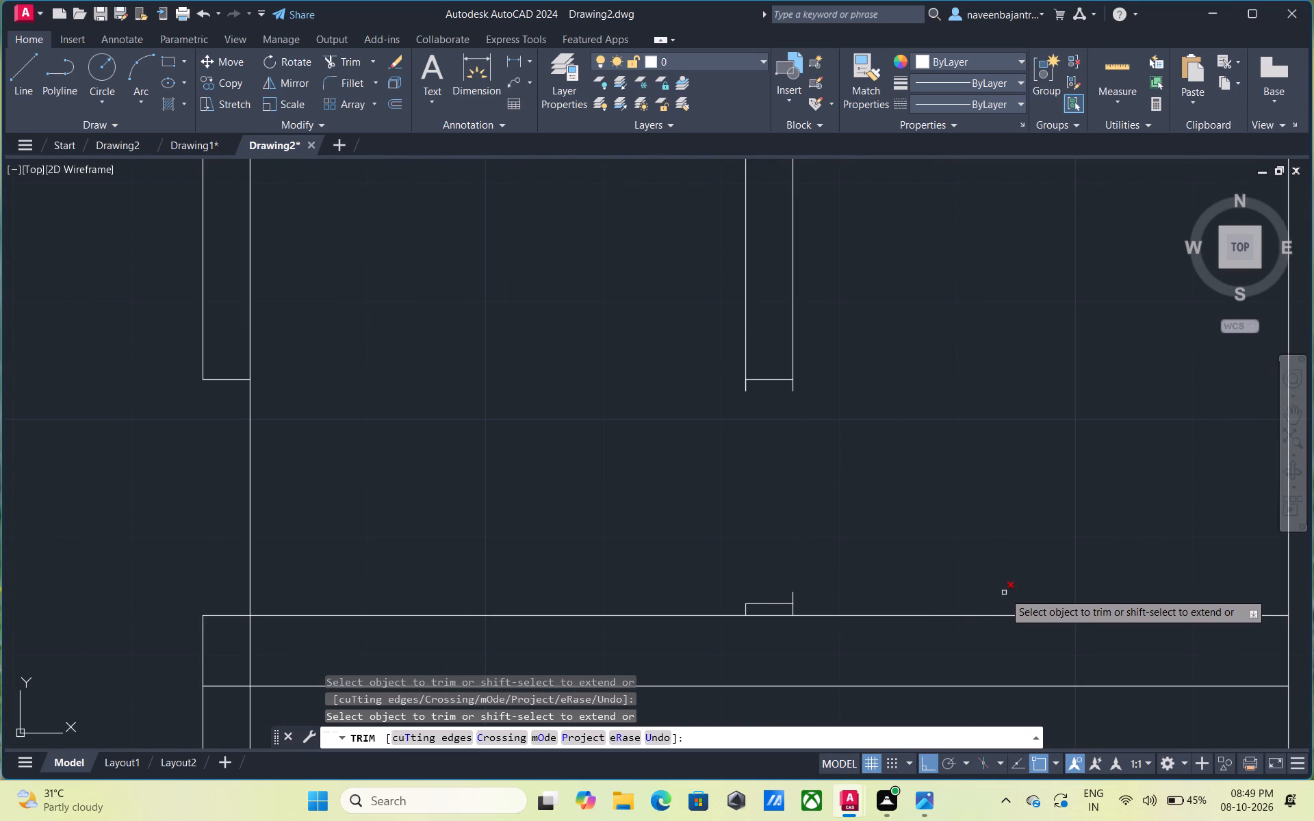
click(1004, 592)
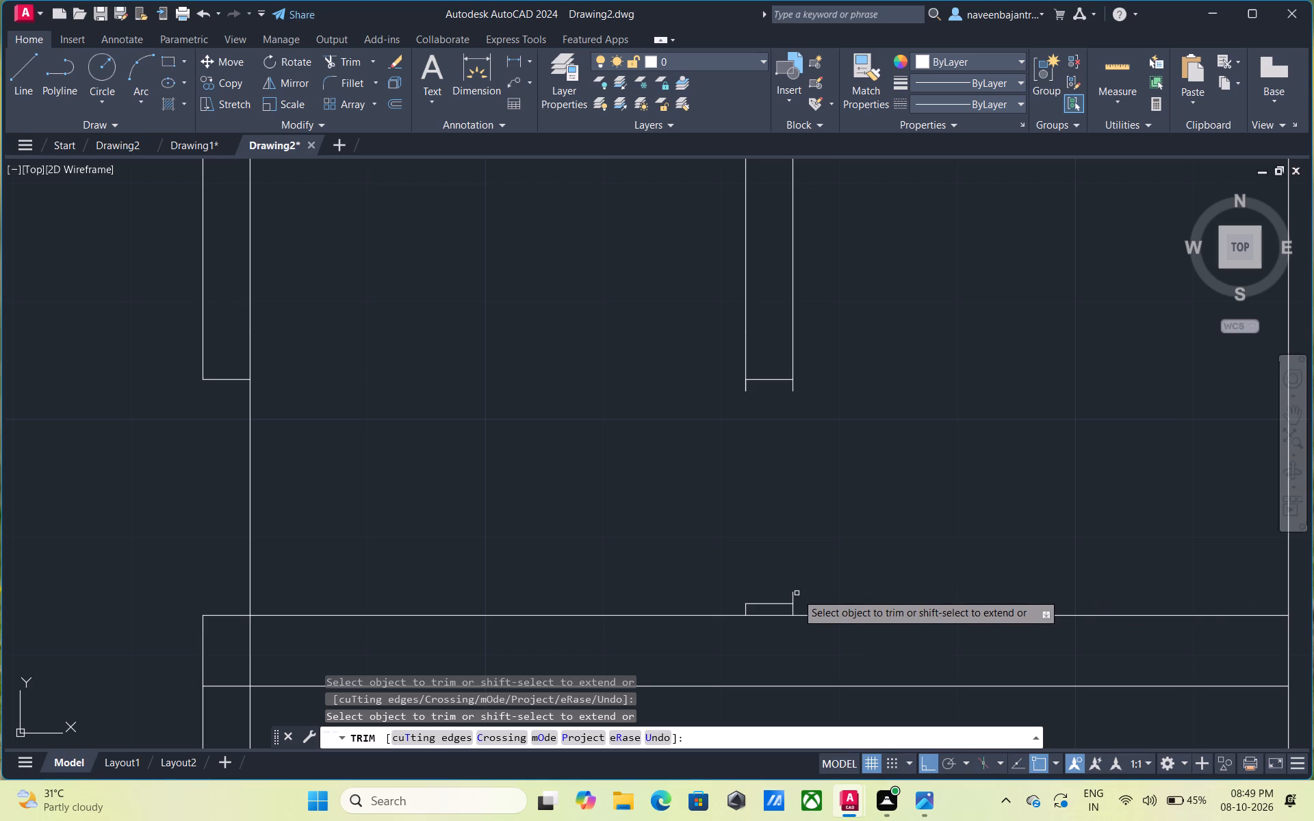
click(795, 593)
Trim away the upper horizontal double wall's lines to the right of the new vertical line, and the leftover door frame rectangle above it.
scroll(799, 597, down, 2)
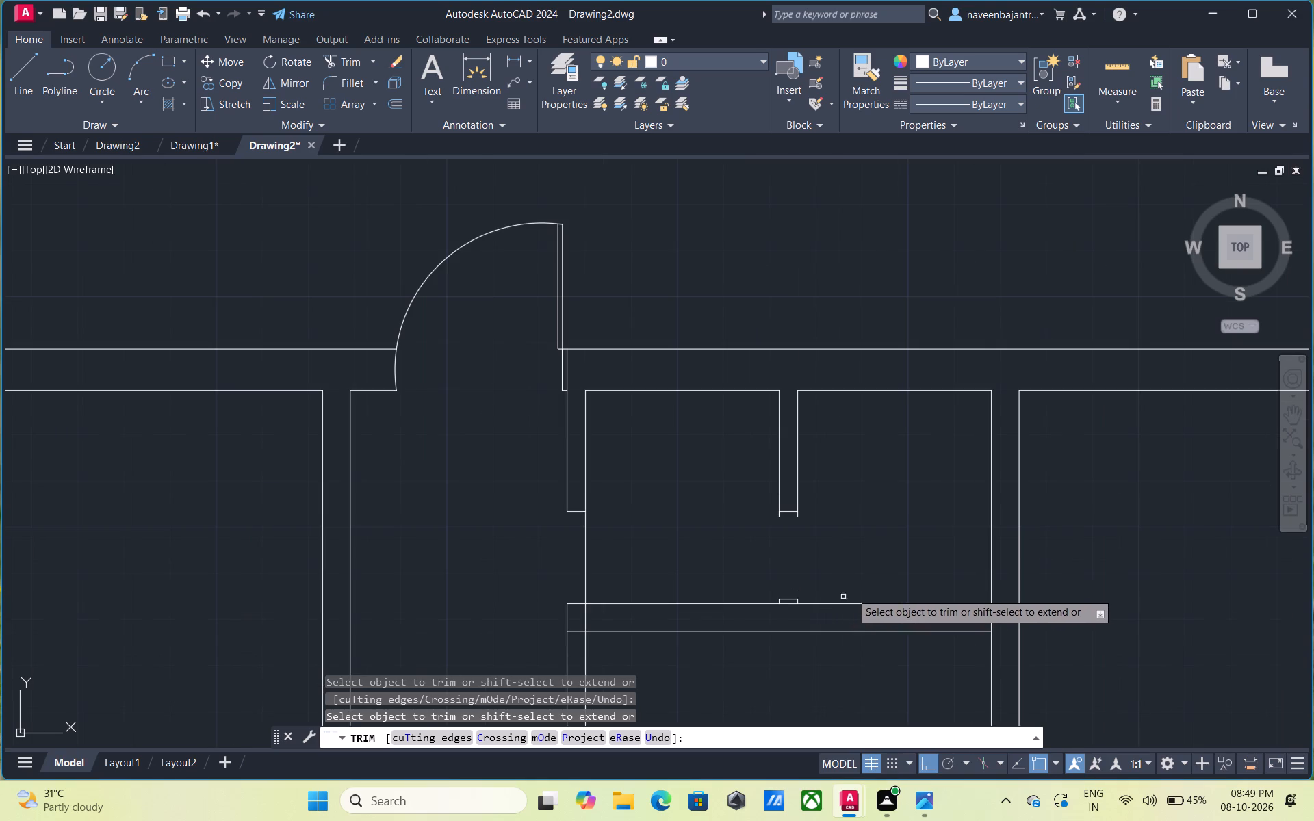
scroll(866, 586, down, 1)
middle_drag(866, 586, 867, 482)
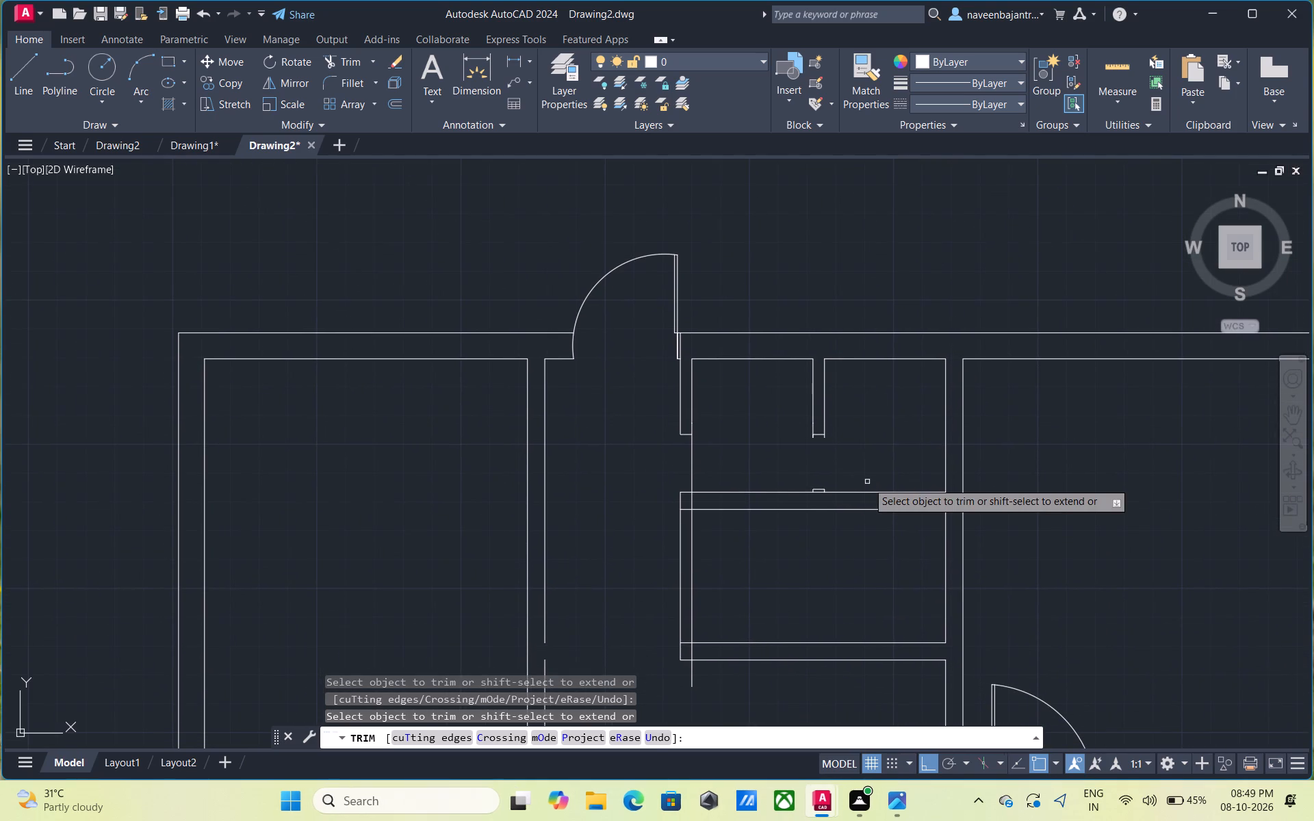
click(849, 493)
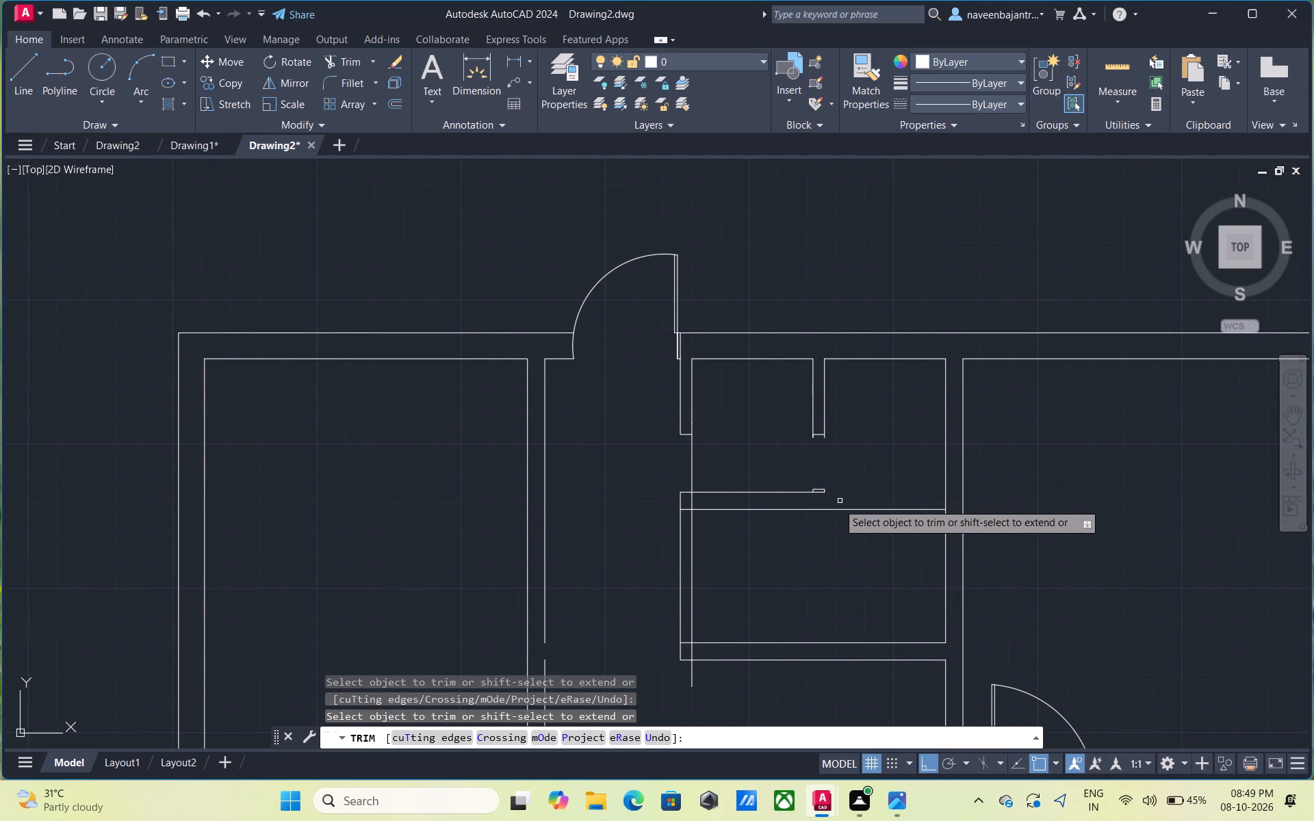
click(833, 508)
click(788, 493)
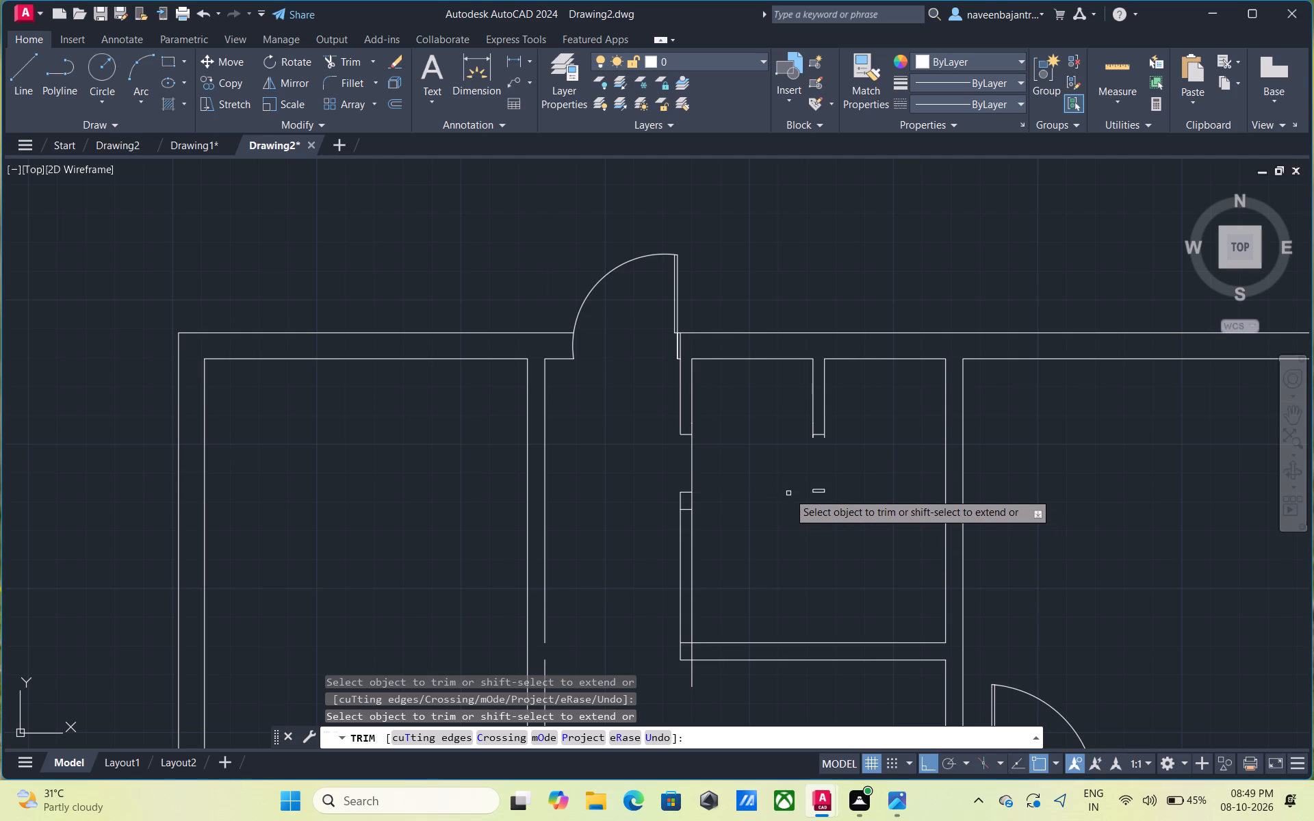
click(814, 491)
click(821, 491)
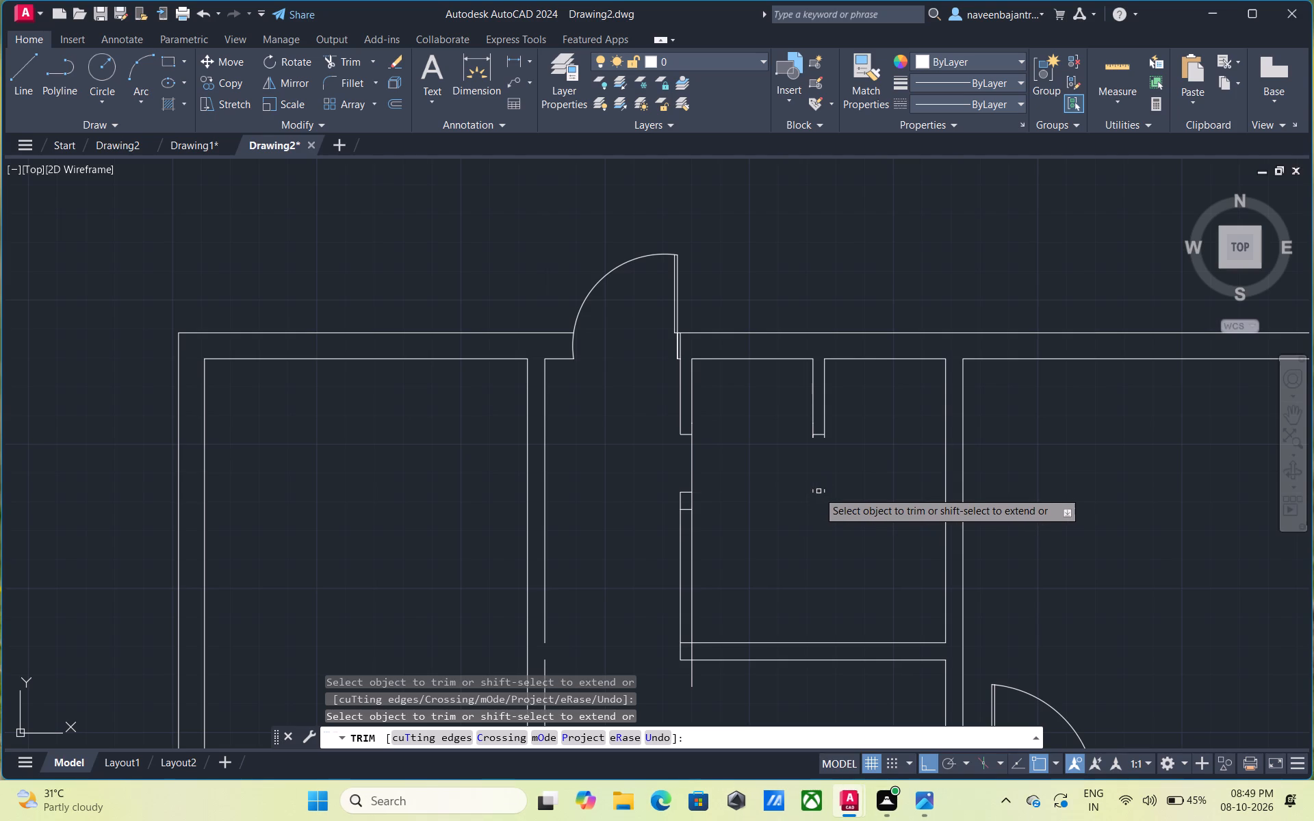
click(811, 491)
click(823, 491)
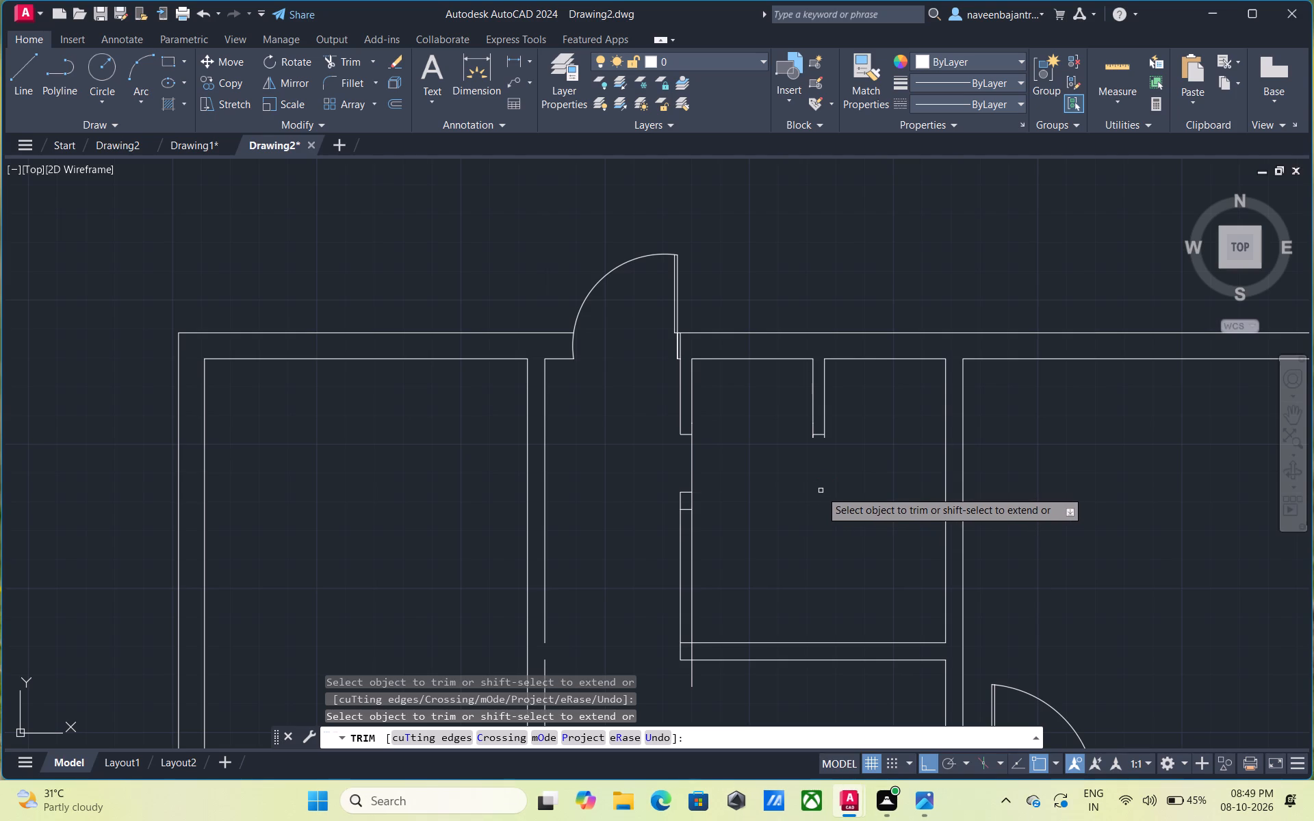
Trim away the overlapping line stubs at the lower-left corner of the small upper room's double wall.
click(691, 677)
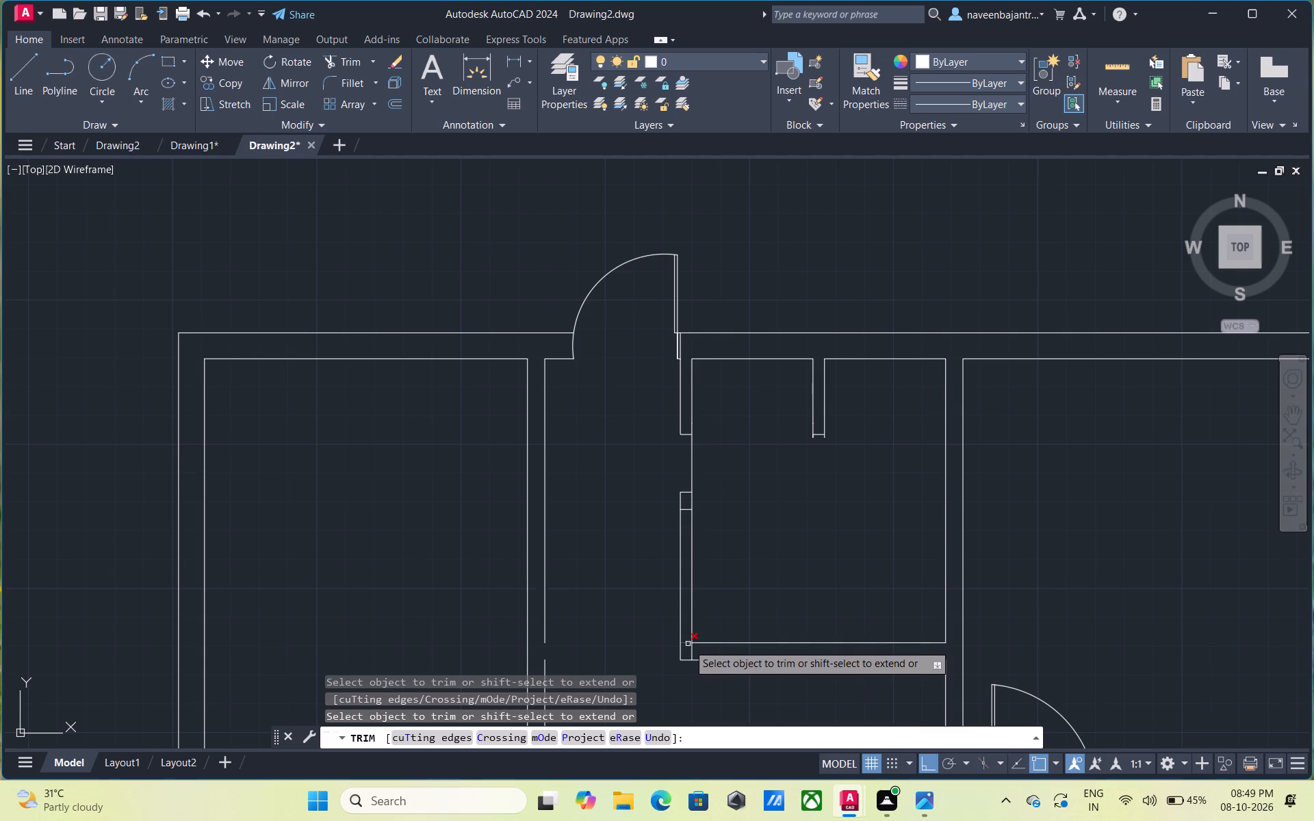
click(688, 644)
click(691, 651)
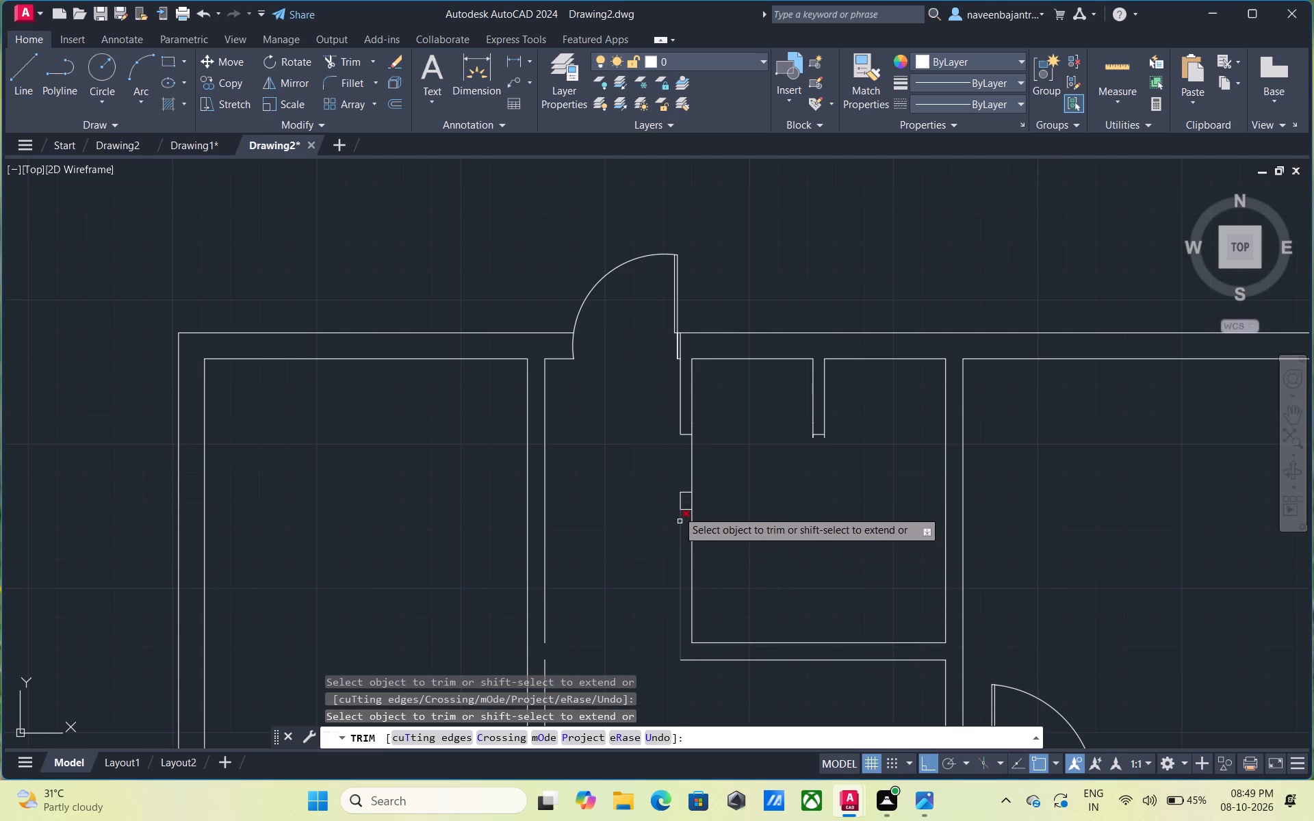
Trim away the short cross lines at the opening in the small room's left wall and at the short partition's lower end.
click(687, 511)
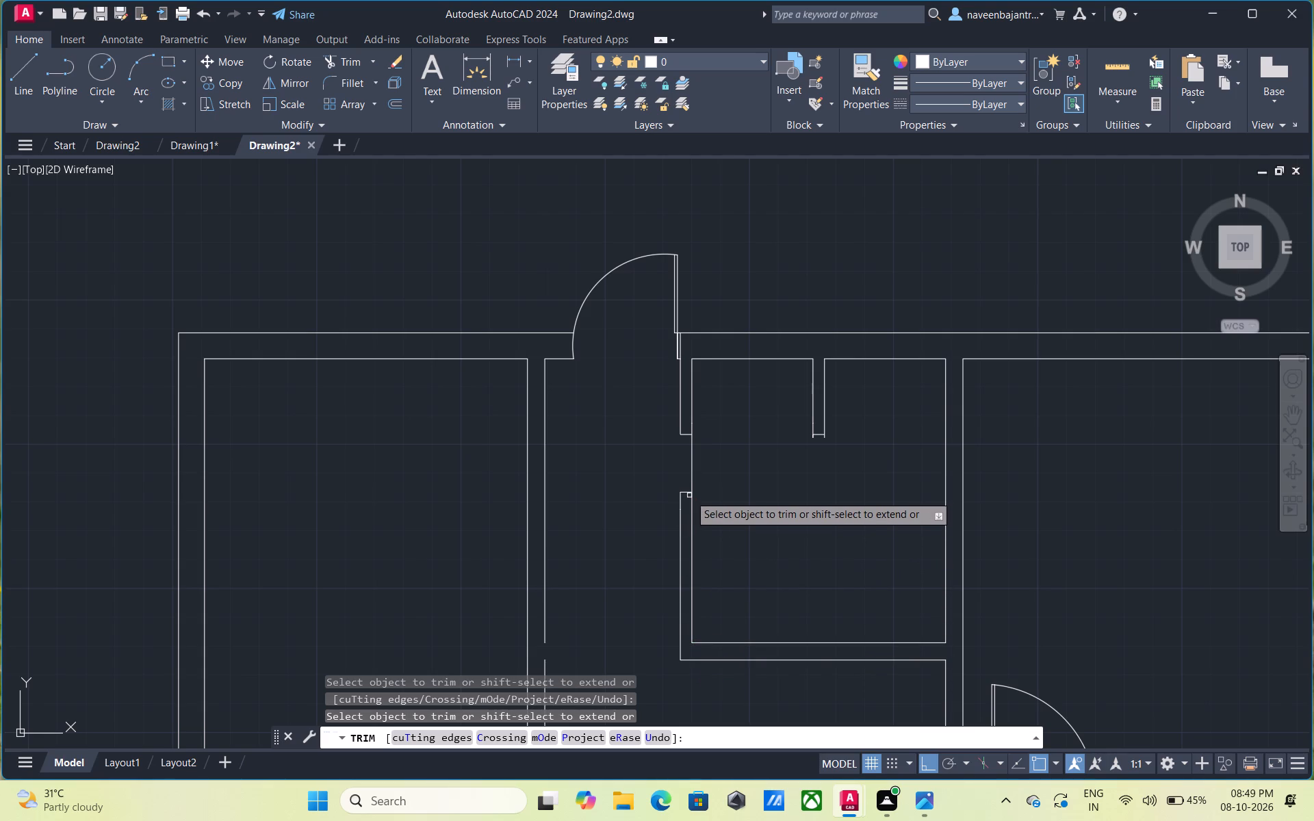
click(689, 494)
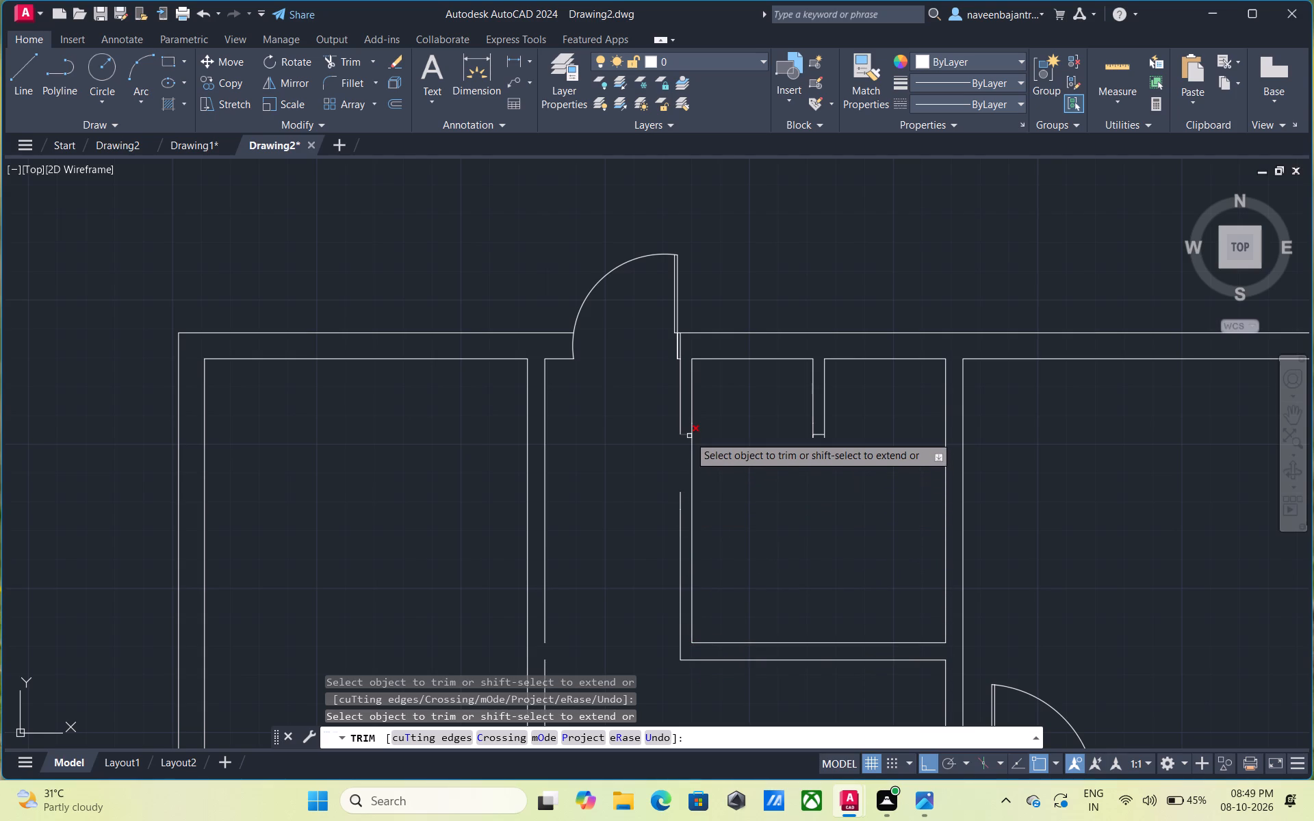
click(688, 435)
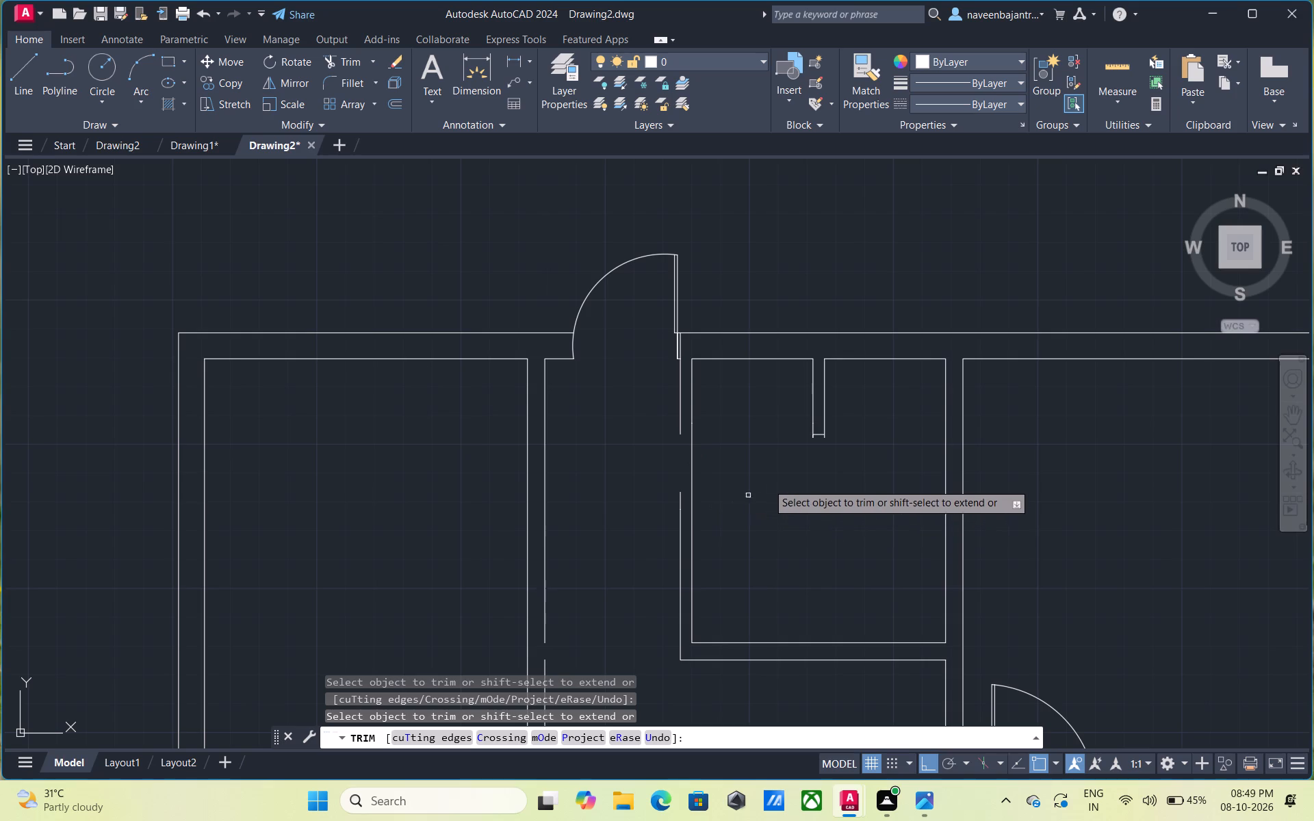
click(819, 434)
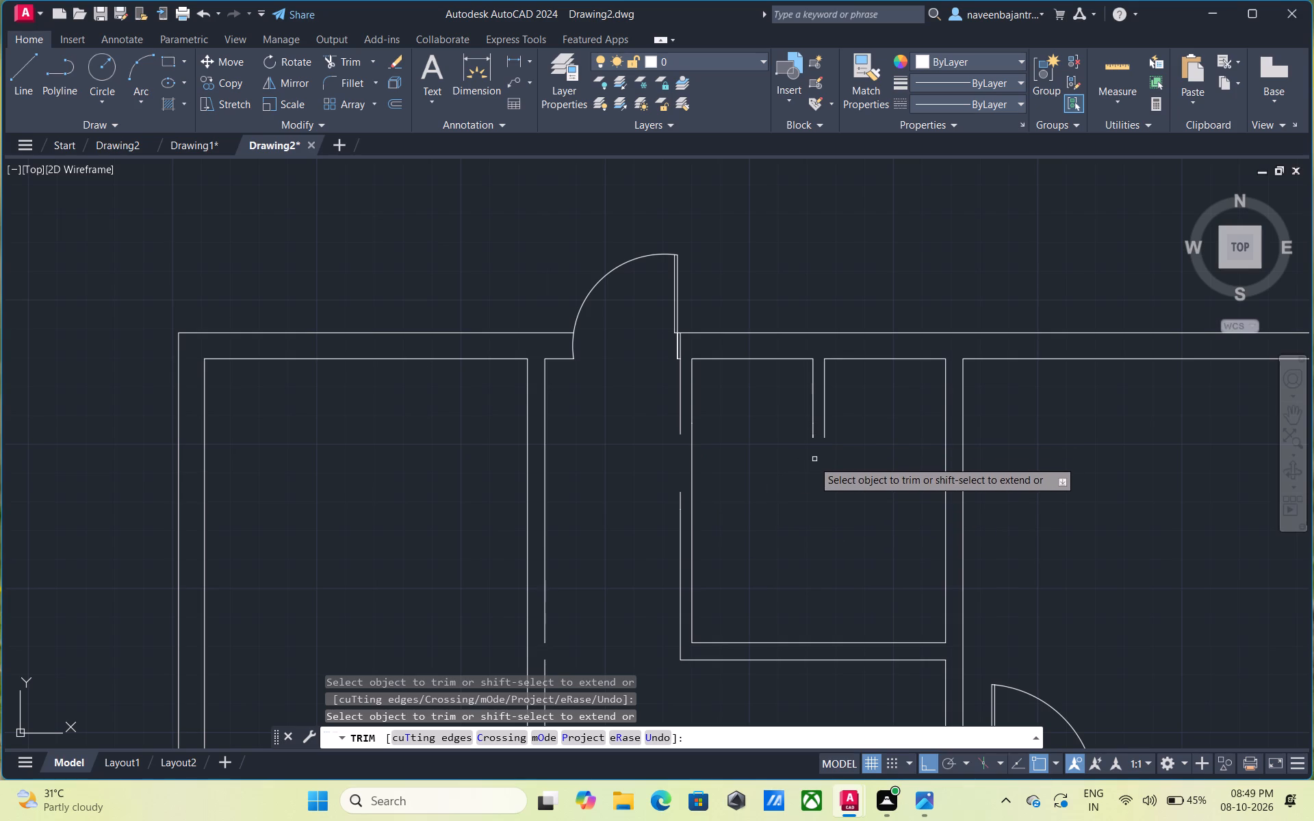
Draw a vertical line about 1'-8" long closing the gap in the outer line of the small room's left wall.
key(Escape)
text(l)
key(space)
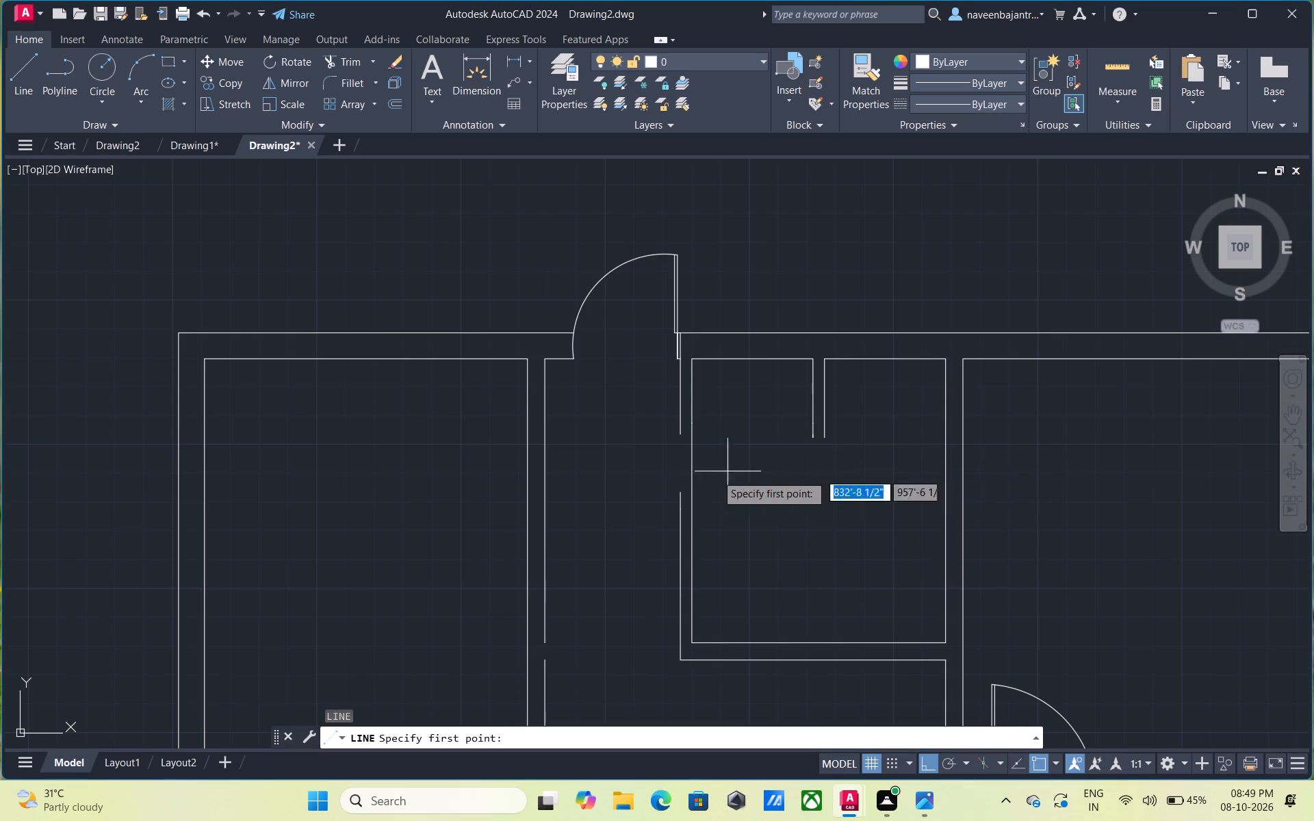
click(679, 490)
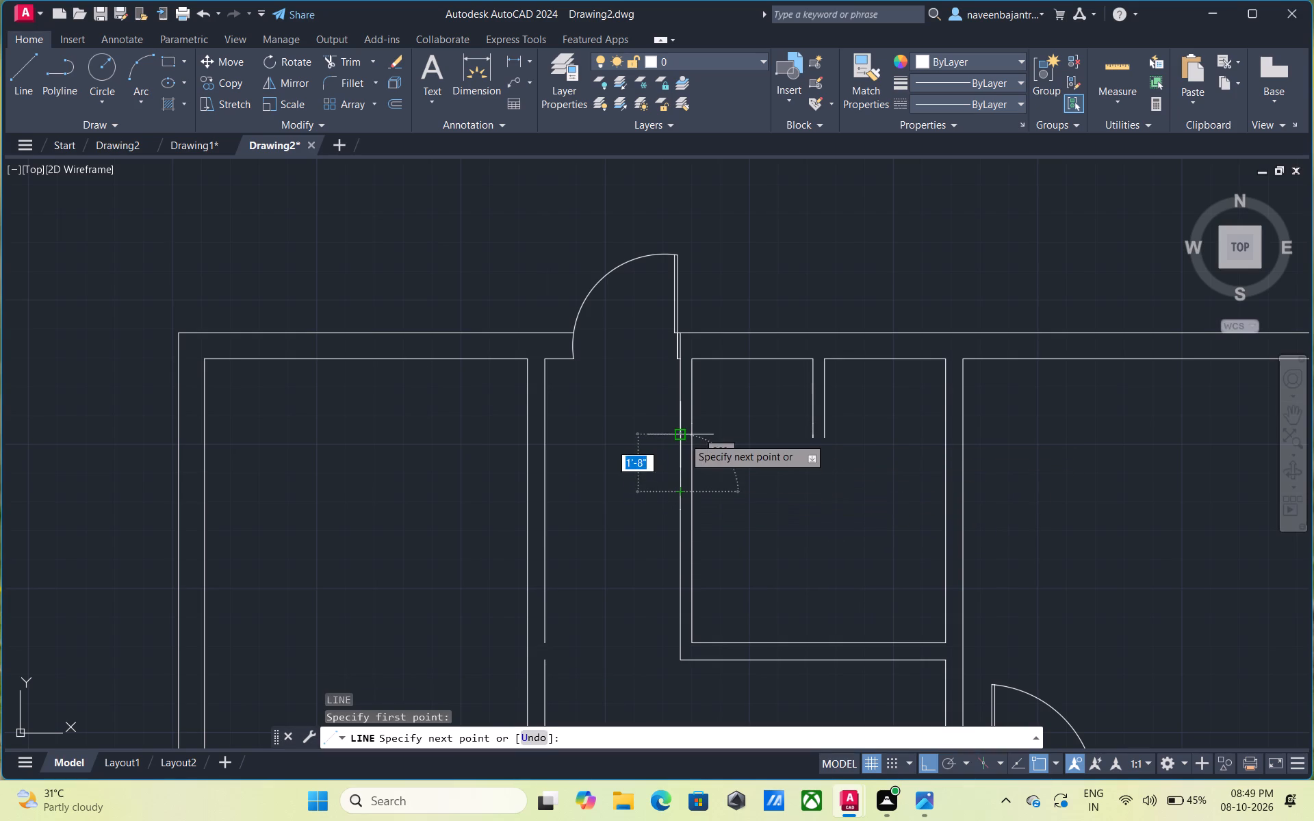
click(684, 436)
key(Escape)
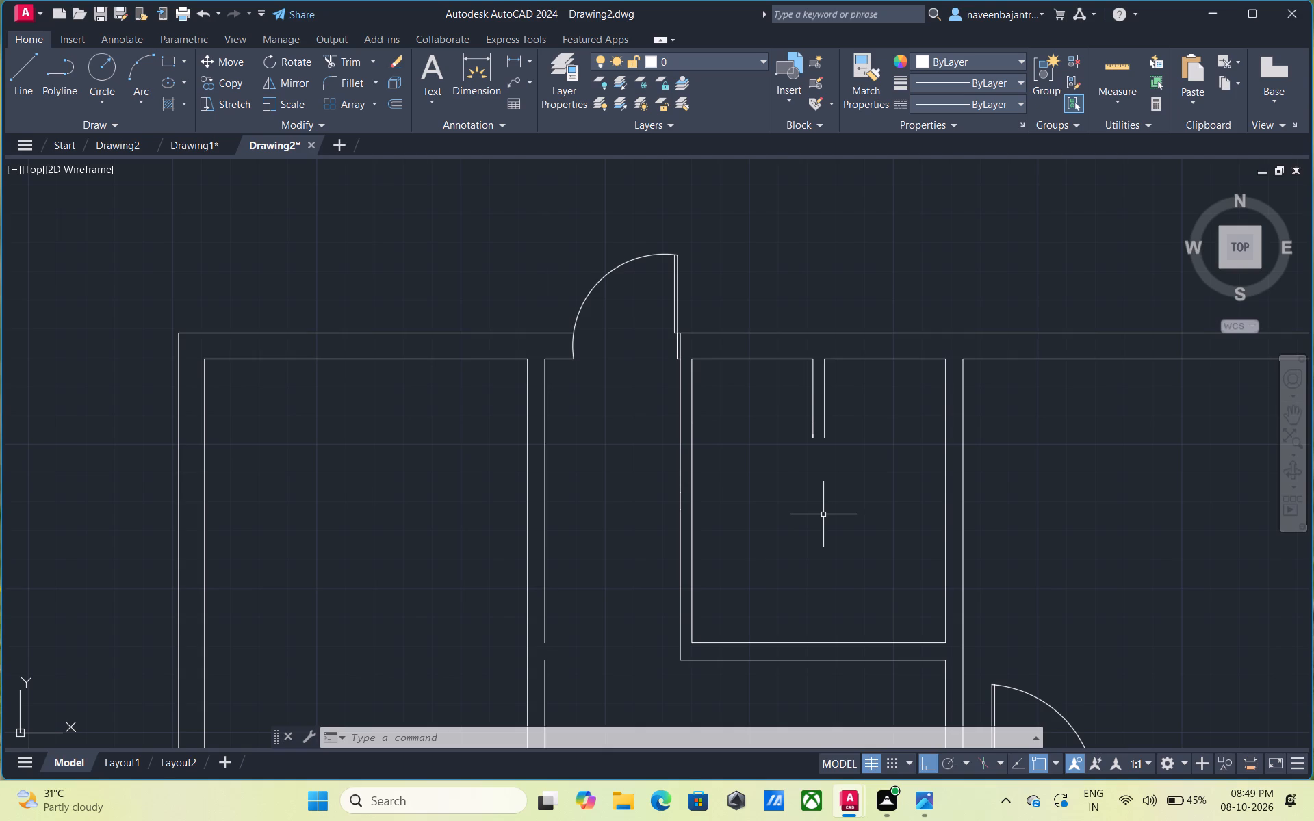
Draw a vertical line from the lower end of the short partition's left line down past the room's bottom wall.
text(l)
key(space)
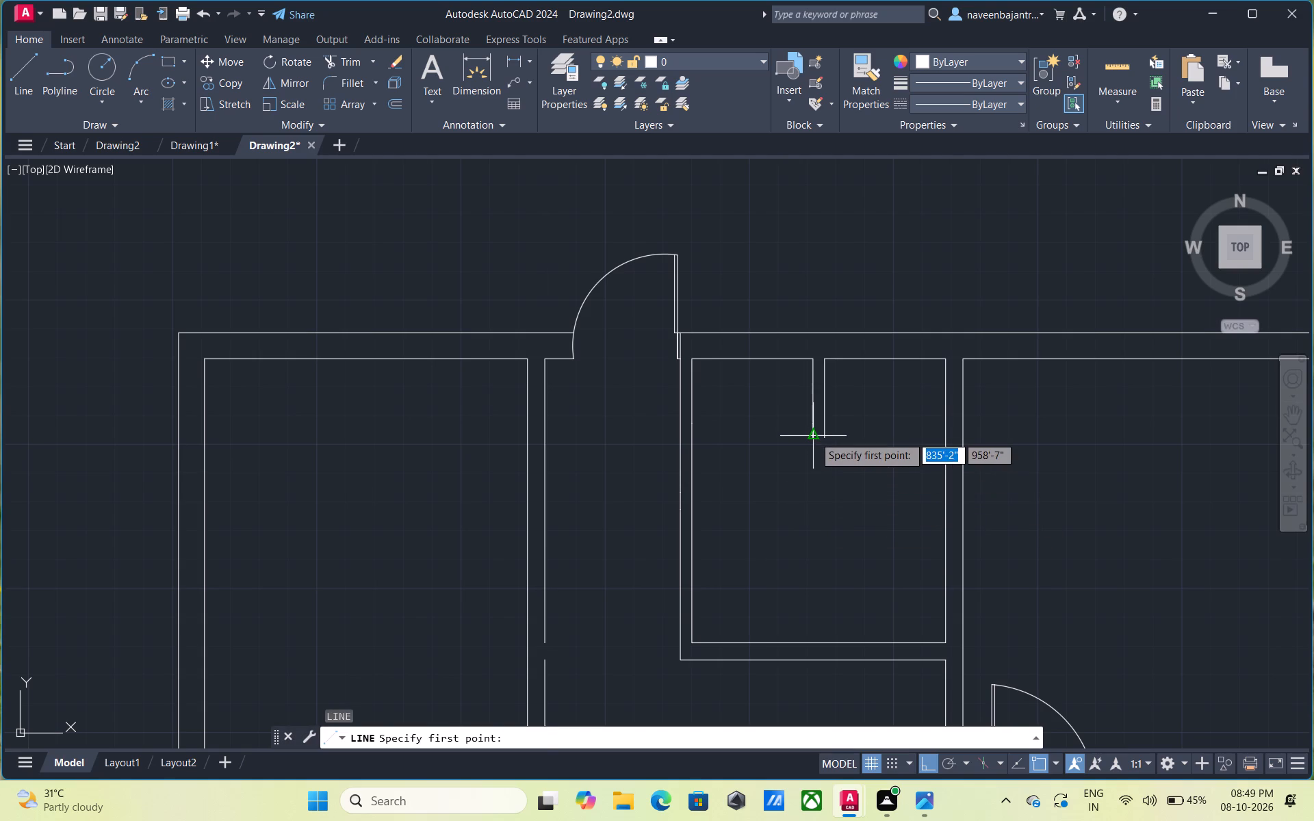
click(814, 436)
click(810, 701)
key(Escape)
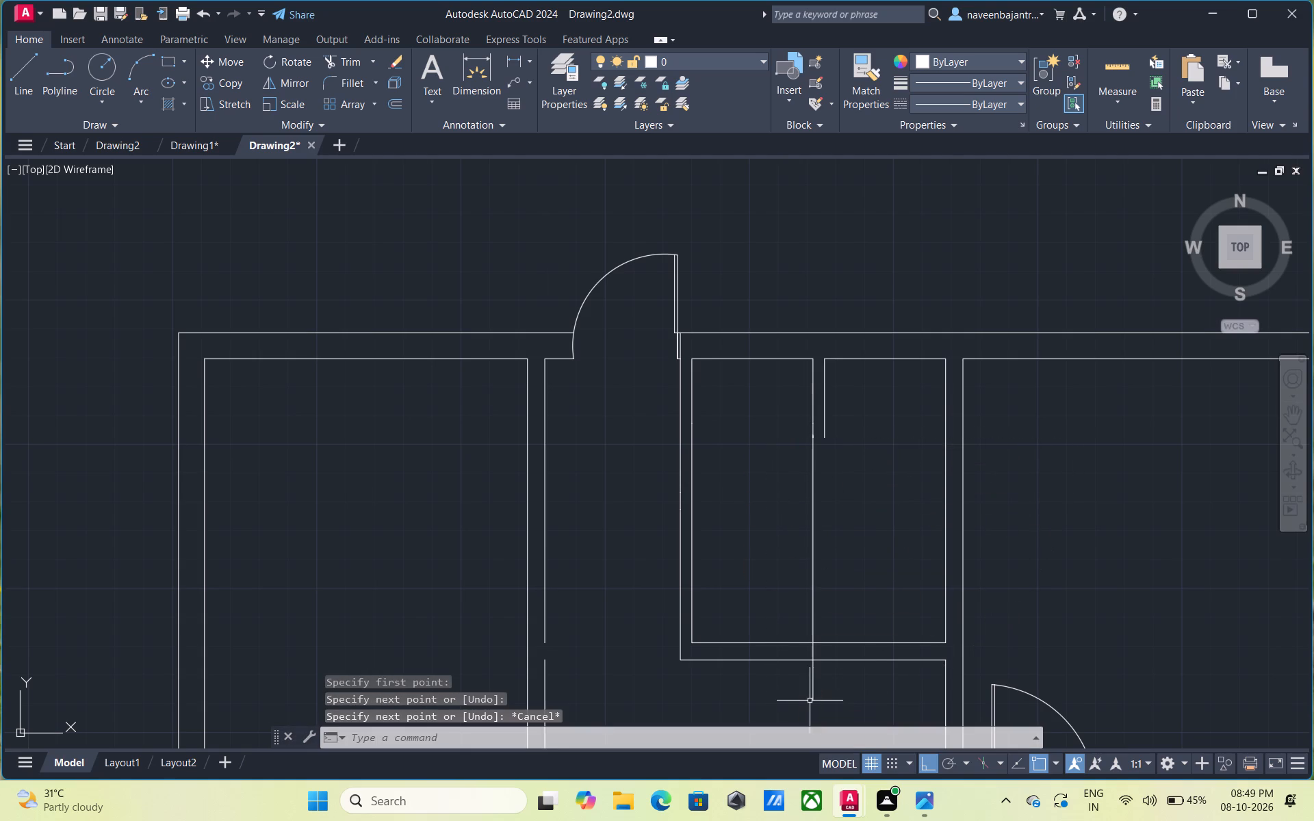
Draw a vertical line about 7'-7 1/2" long from the short partition's right line down past the room's bottom wall.
text(l)
key(space)
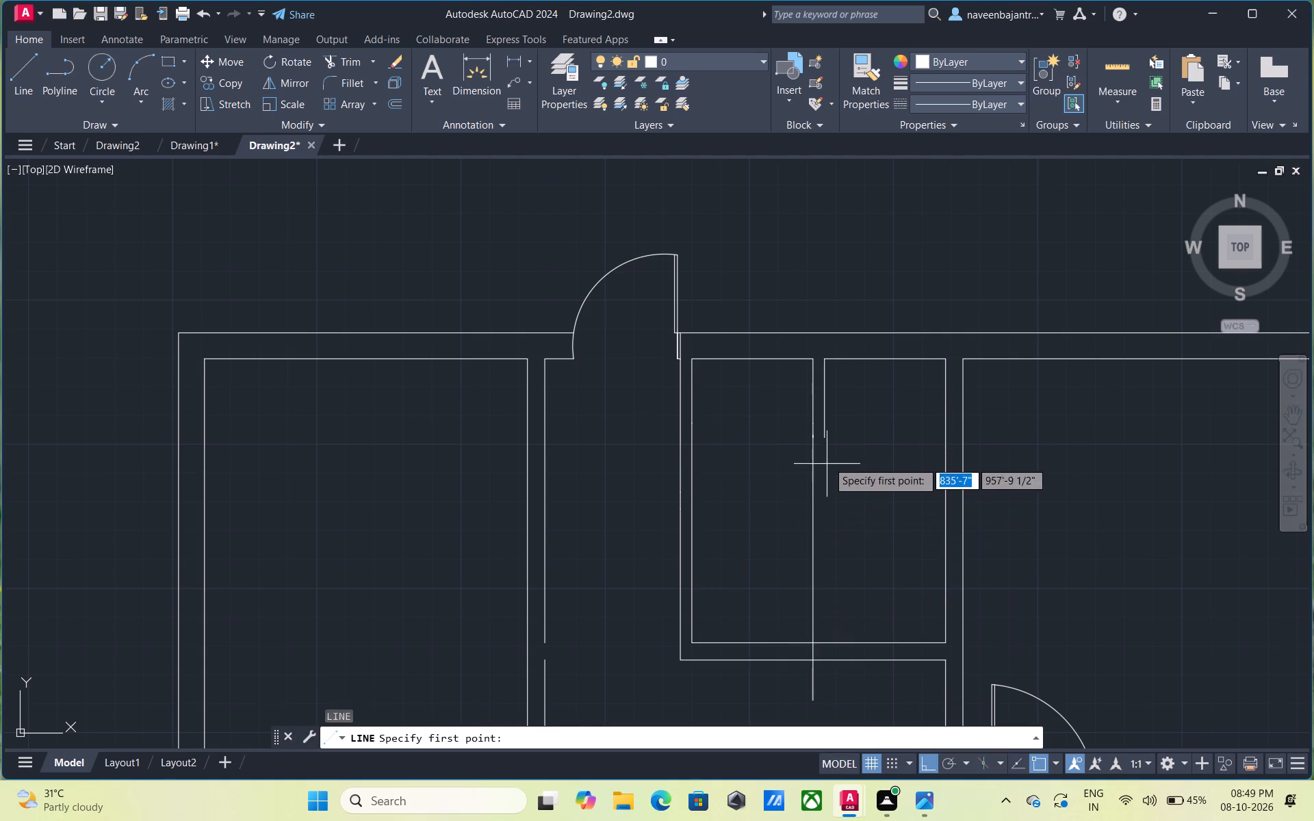
scroll(825, 467, up, 4)
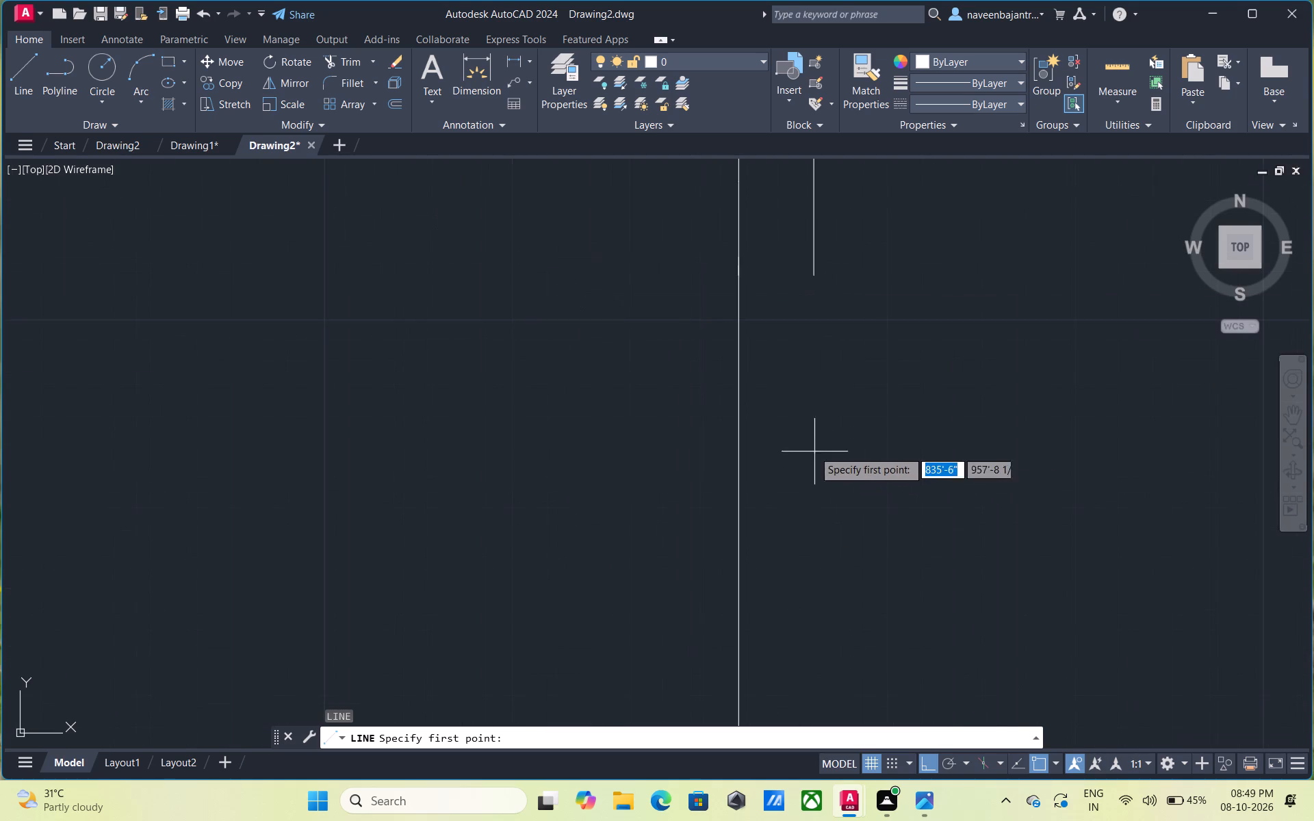
scroll(737, 271, up, 5)
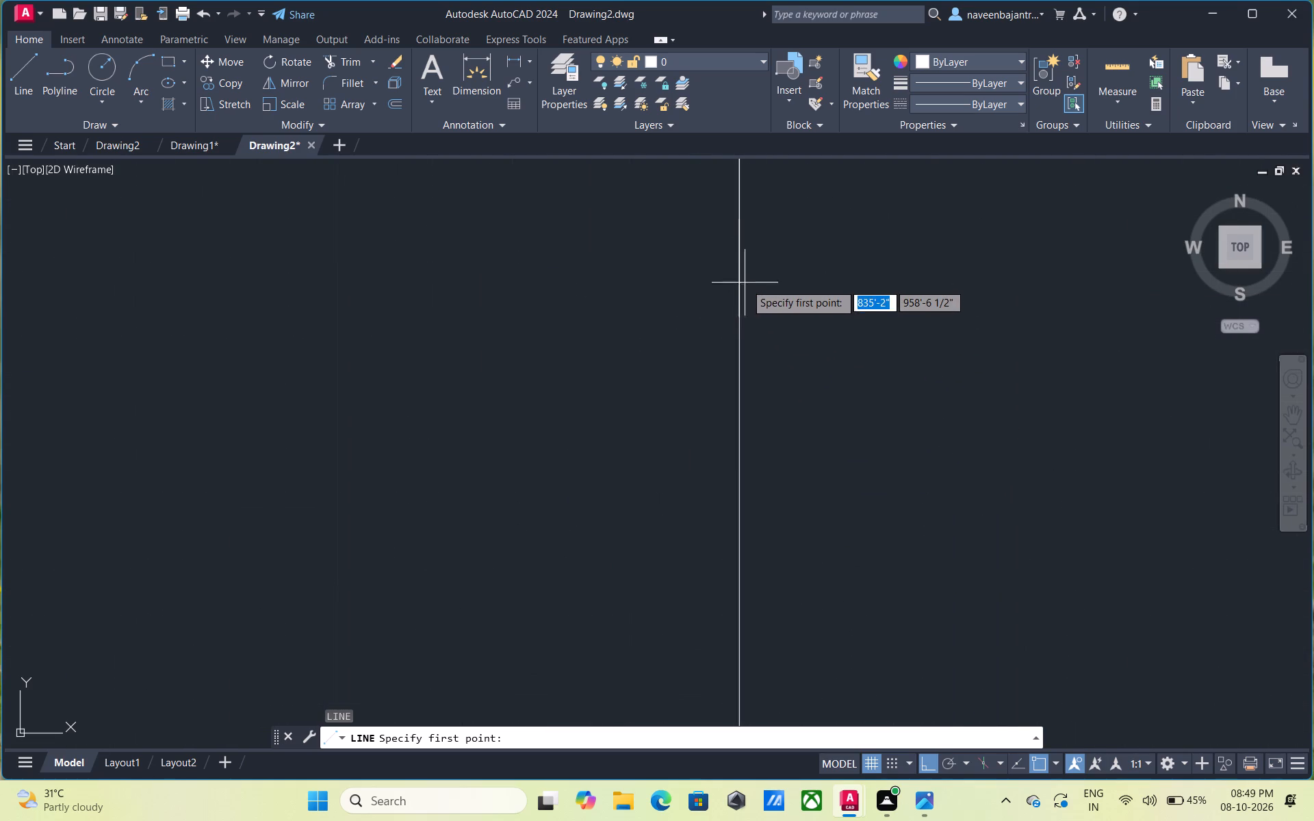
scroll(770, 335, up, 1)
scroll(771, 339, down, 4)
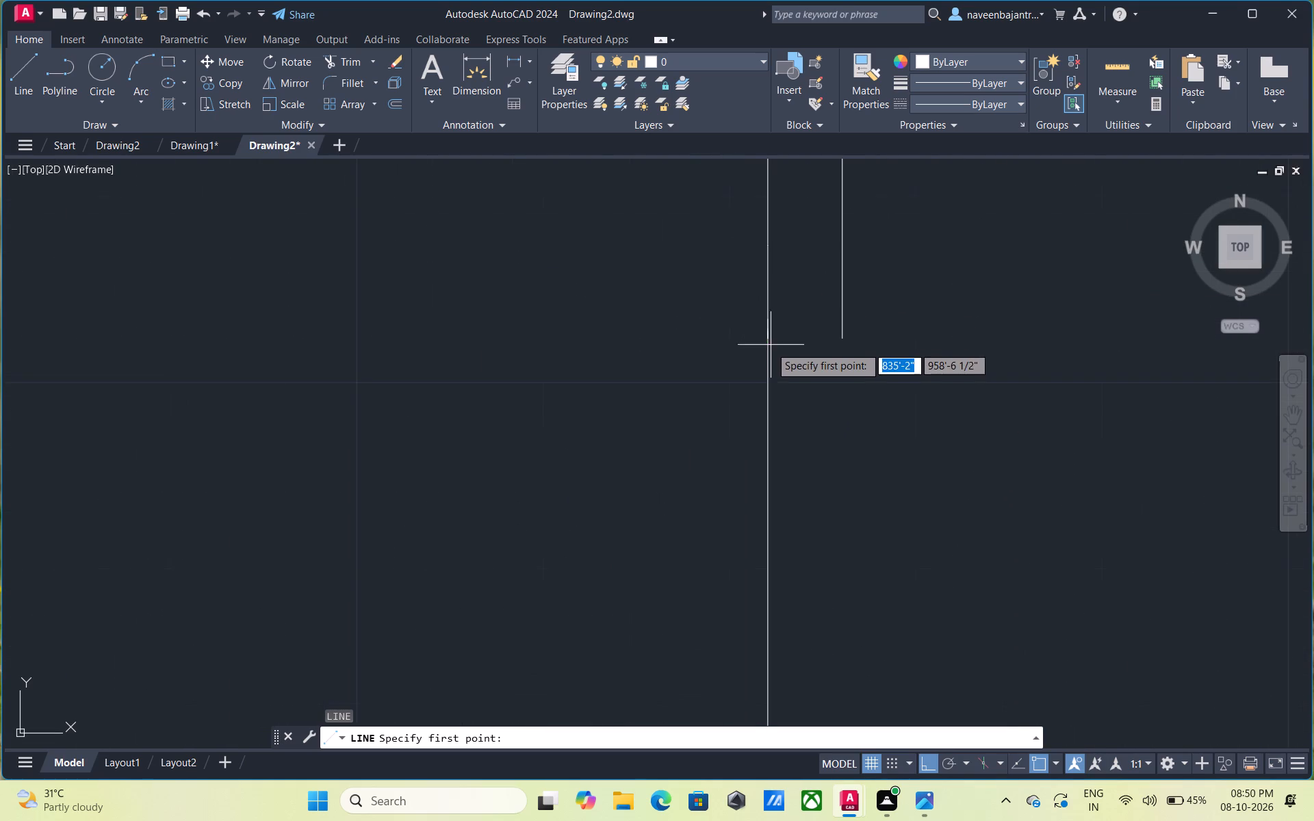
scroll(770, 347, down, 5)
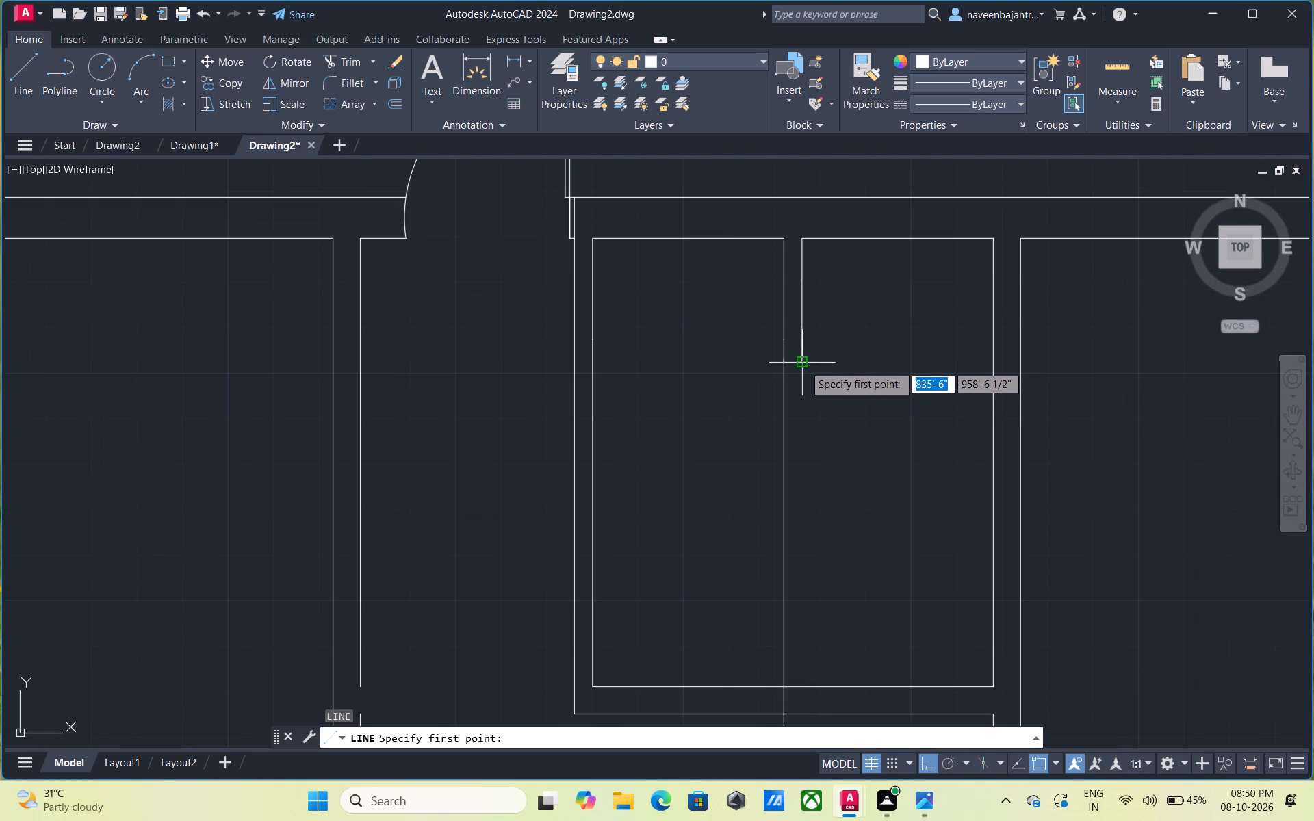
click(803, 365)
scroll(797, 444, down, 2)
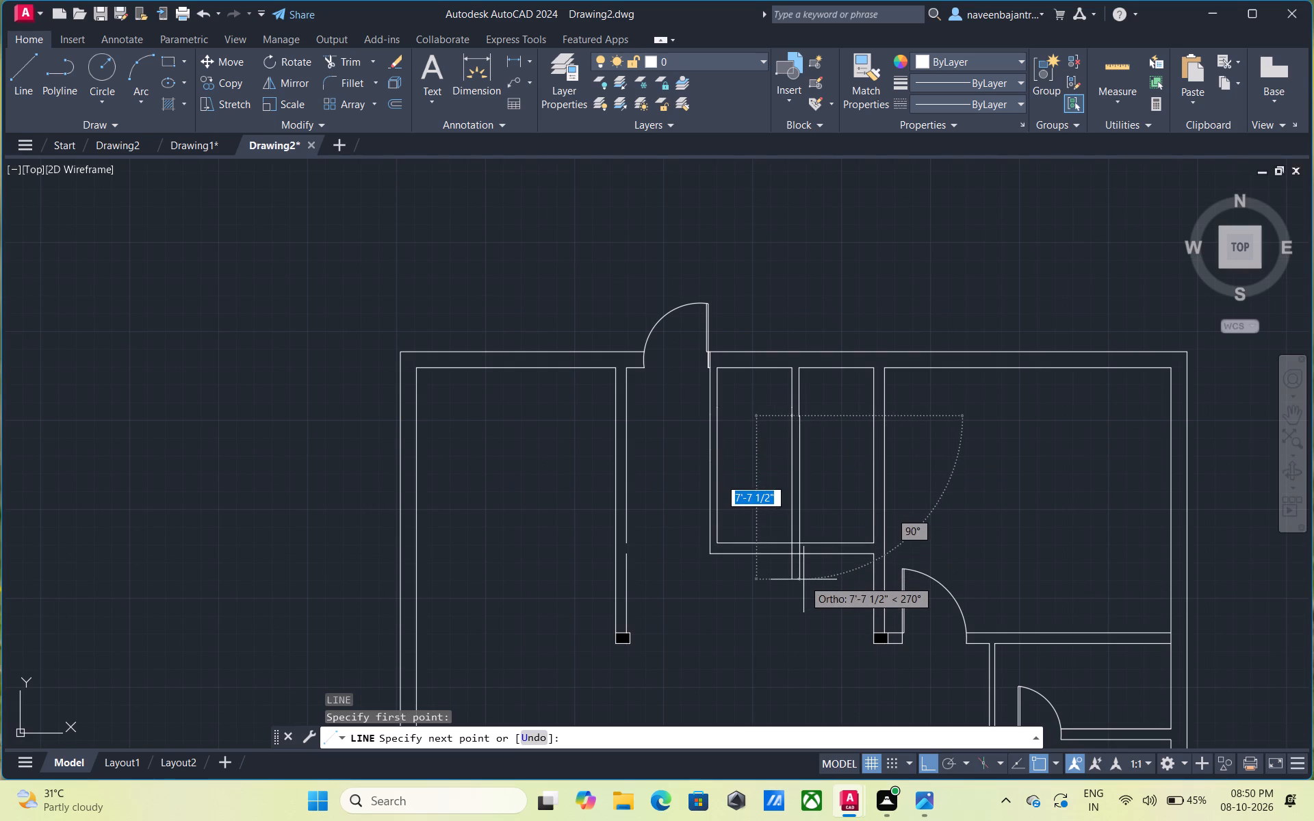
click(803, 579)
key(Escape)
Trim the extended partition lines back to the bottom wall's inner line and remove that wall line's segment between them.
text(tr)
key(space)
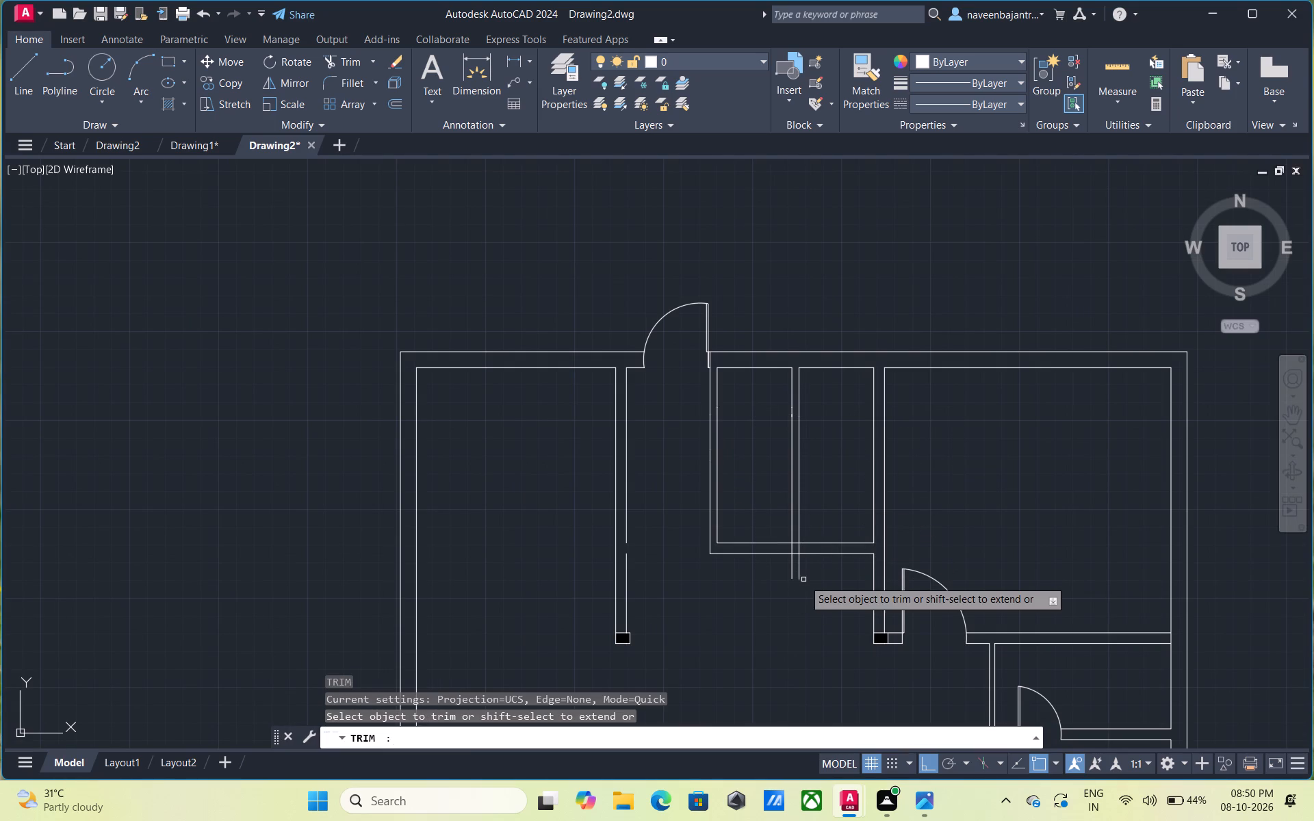
click(793, 568)
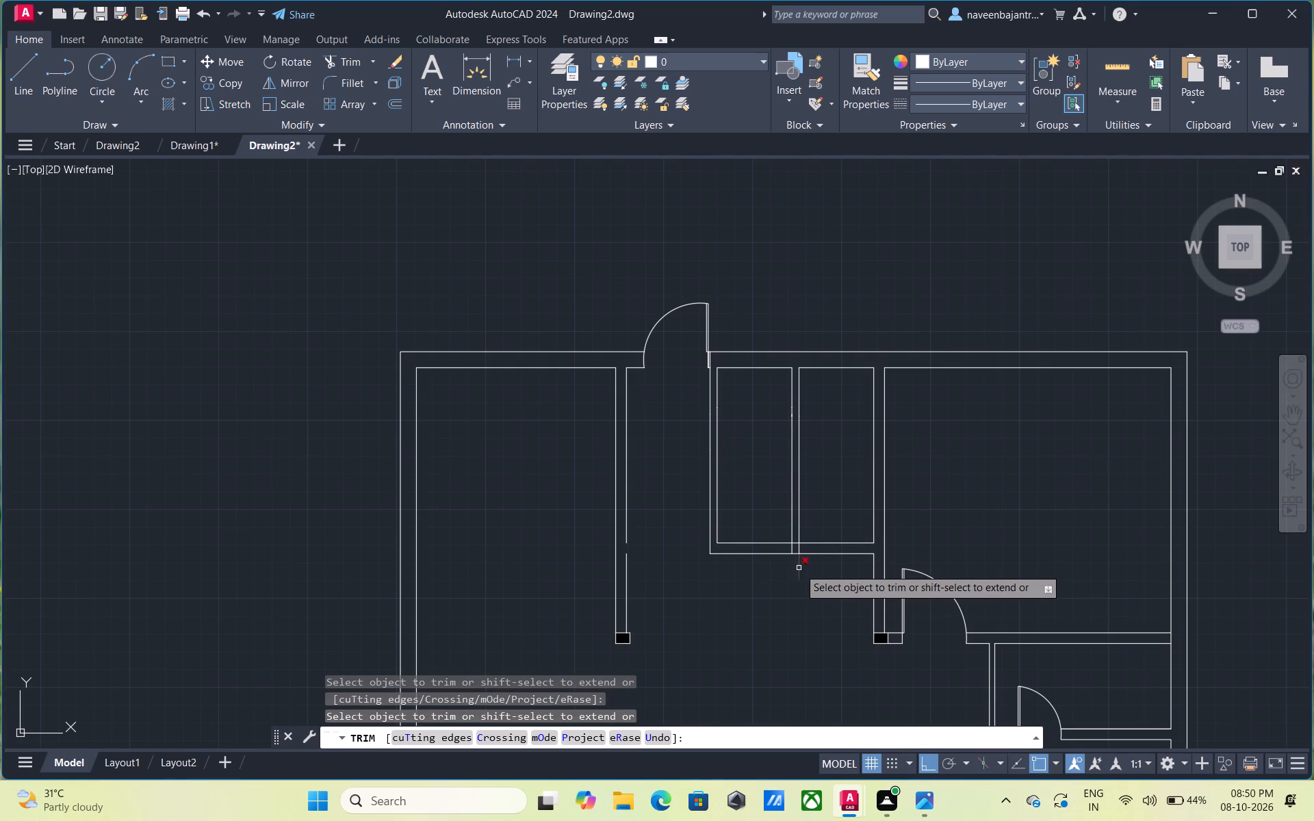
click(800, 568)
scroll(801, 566, up, 2)
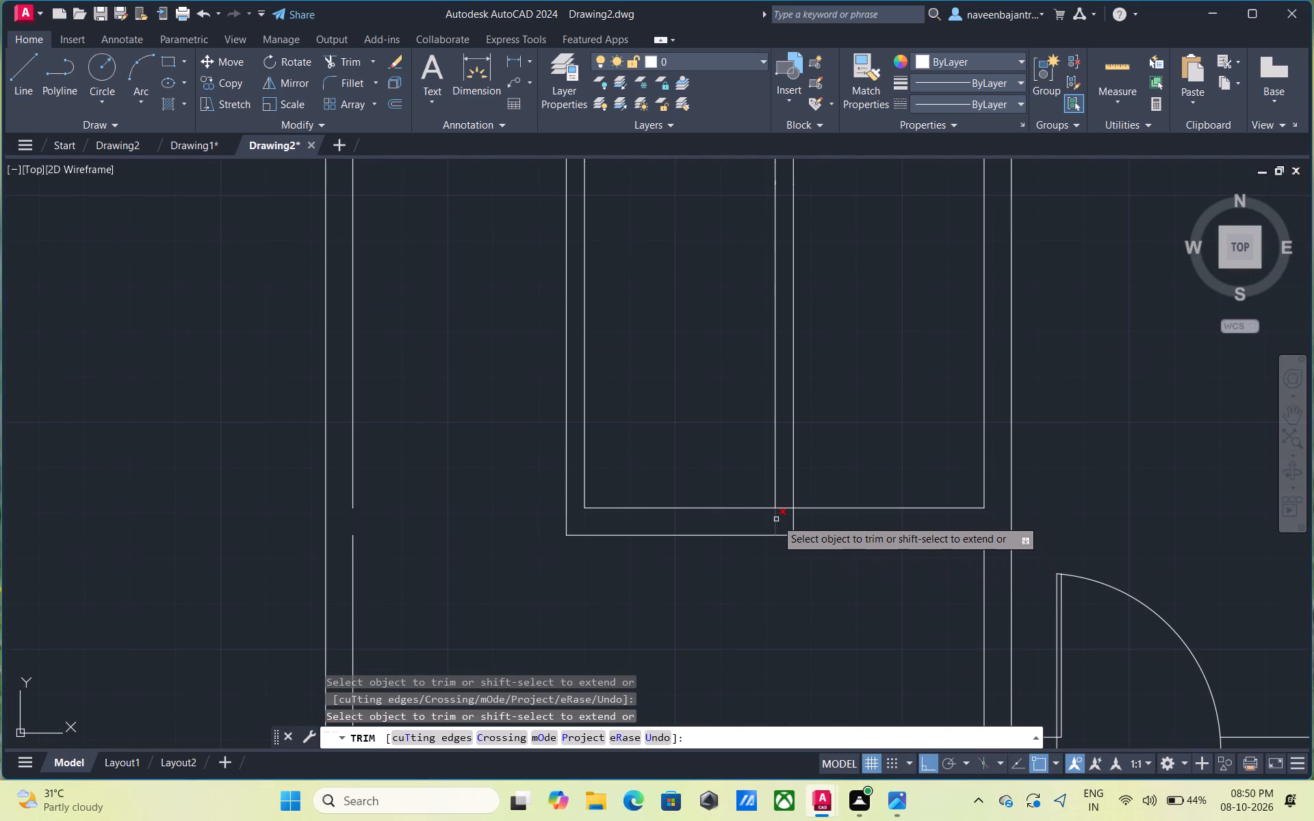
click(776, 519)
click(793, 521)
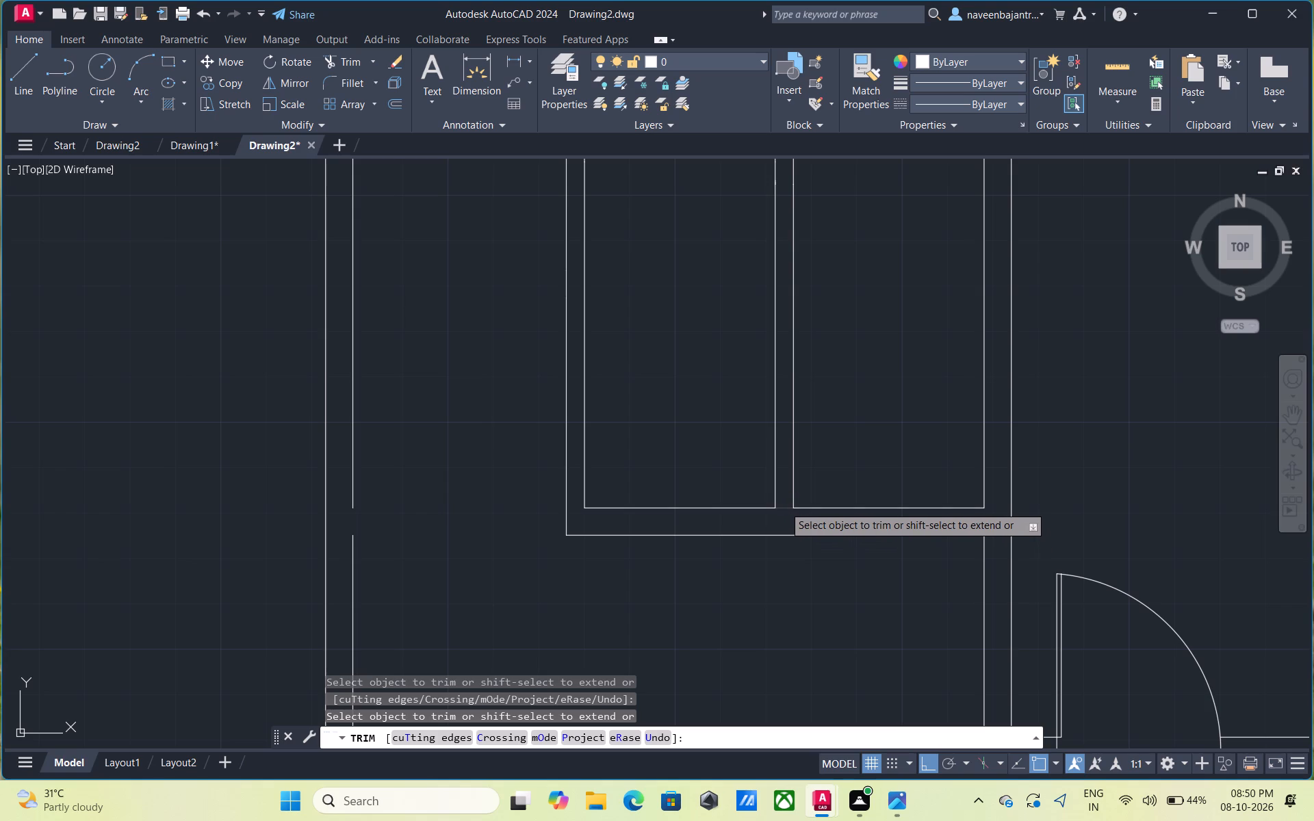
click(784, 506)
scroll(786, 517, down, 3)
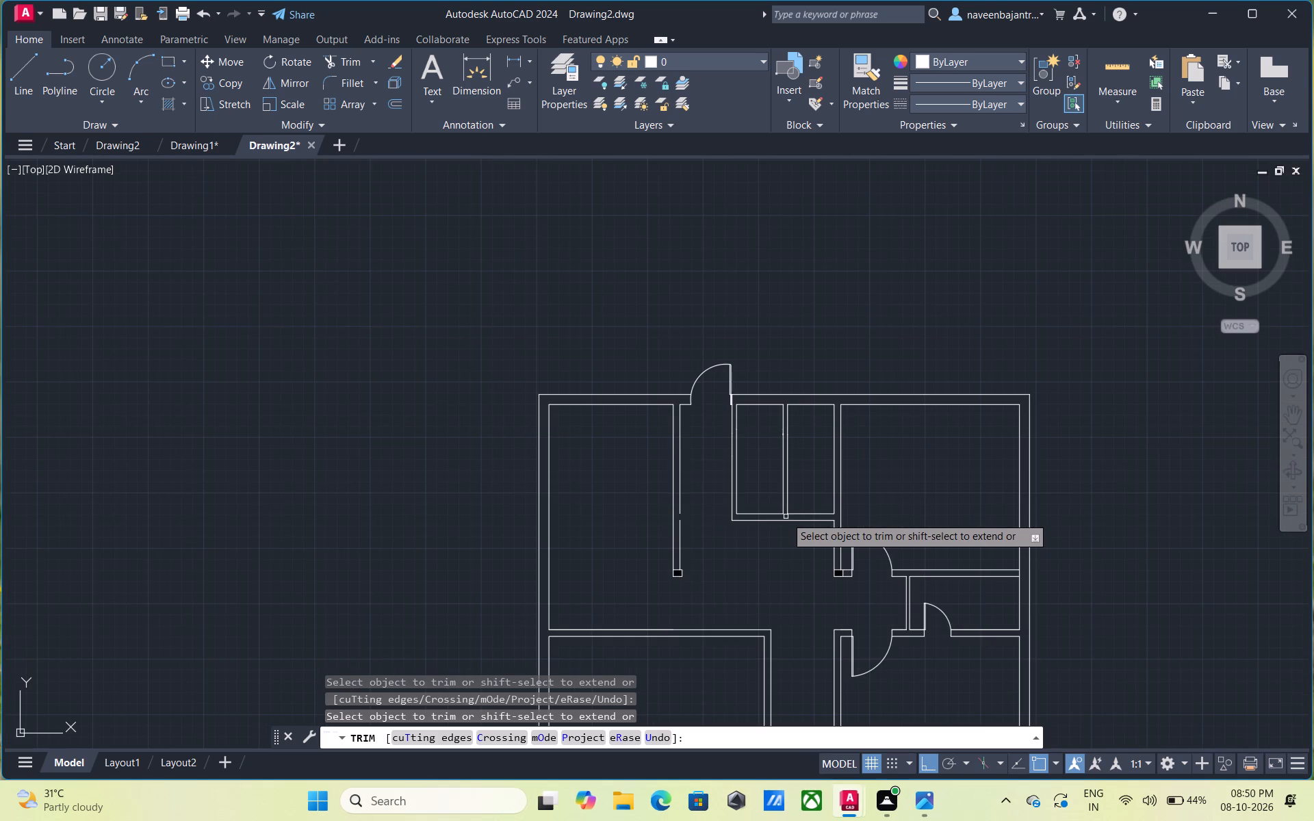
key(Escape)
Draw a horizontal line across the partition's lower end, joining its two vertical lines at the bottom wall's inner line.
text(l)
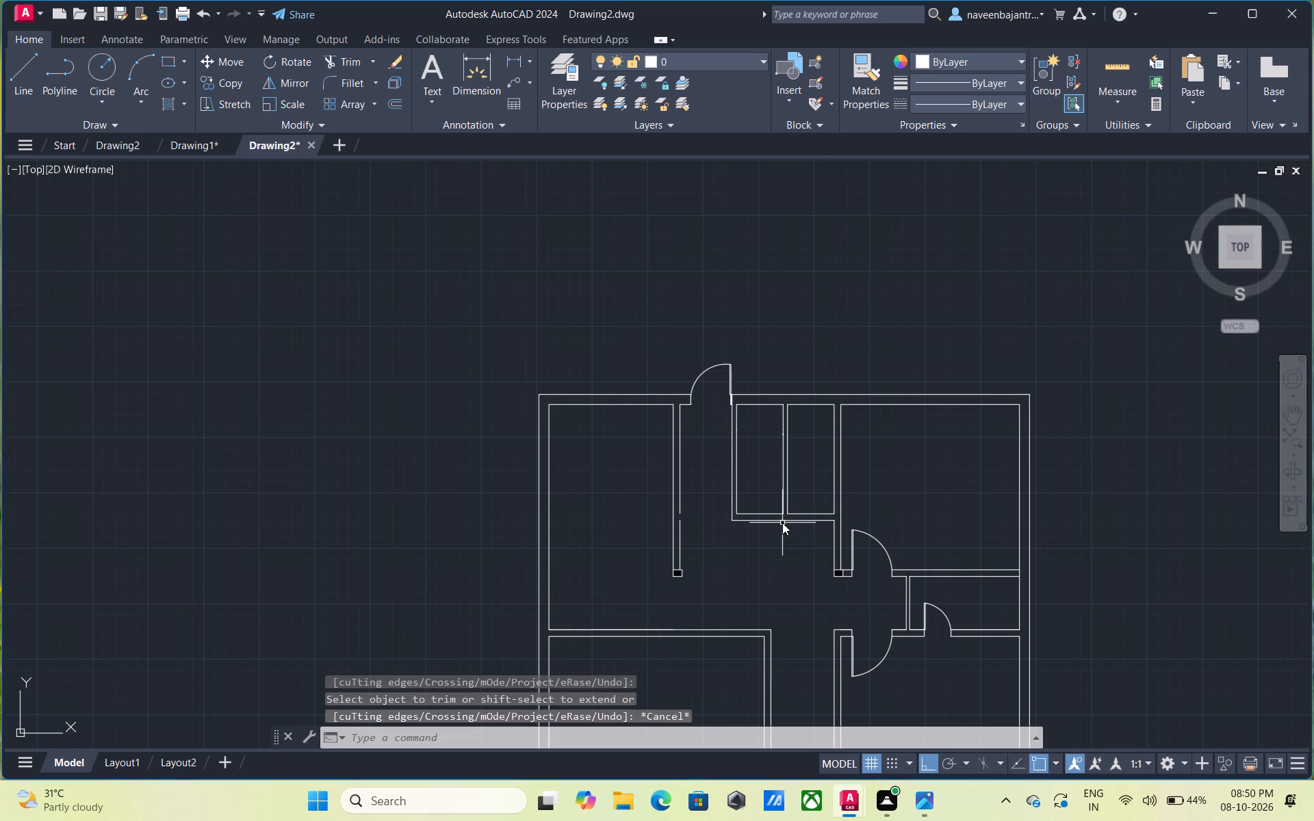
key(space)
scroll(782, 523, up, 5)
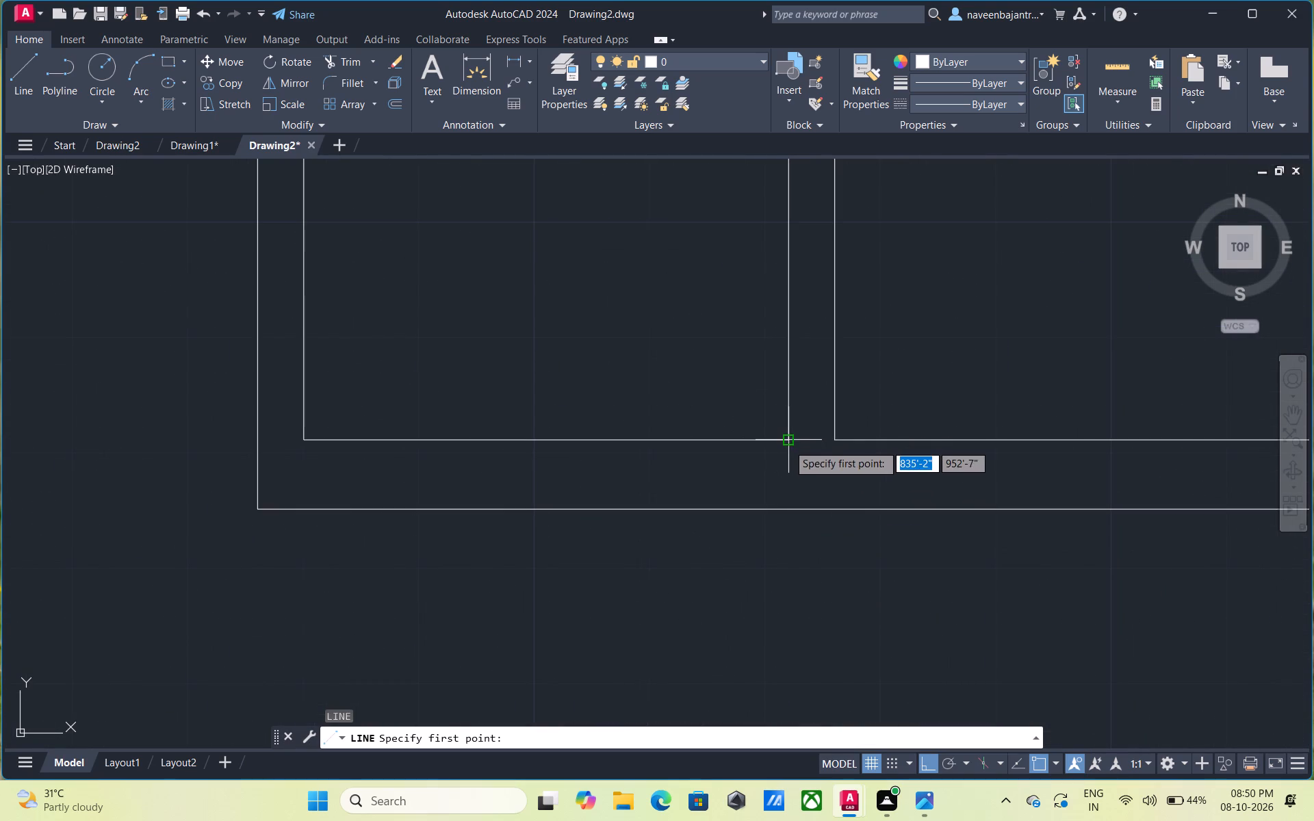
click(788, 444)
click(836, 445)
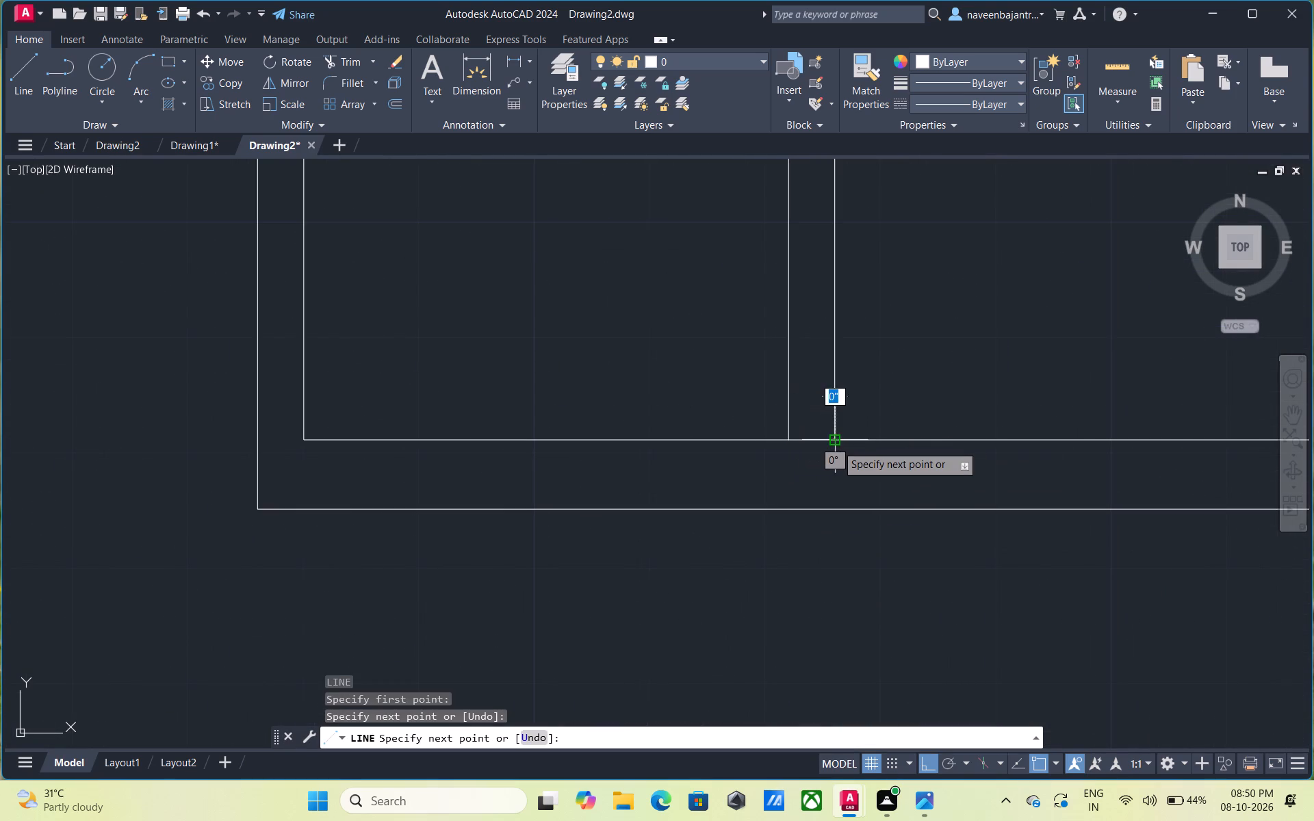
key(Escape)
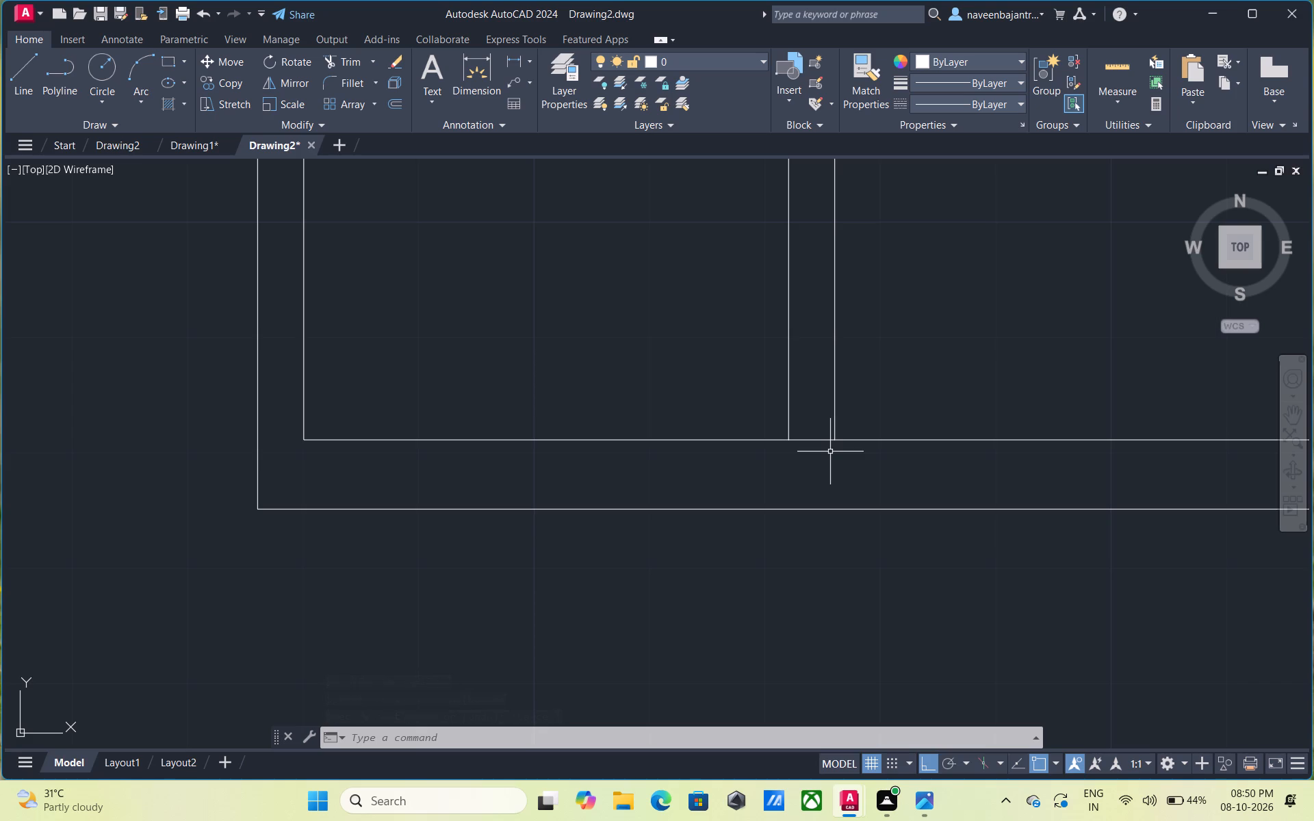
Offset the short line across the partition's lower end by 1" upward.
text(o)
key(space)
key(space)
click(804, 441)
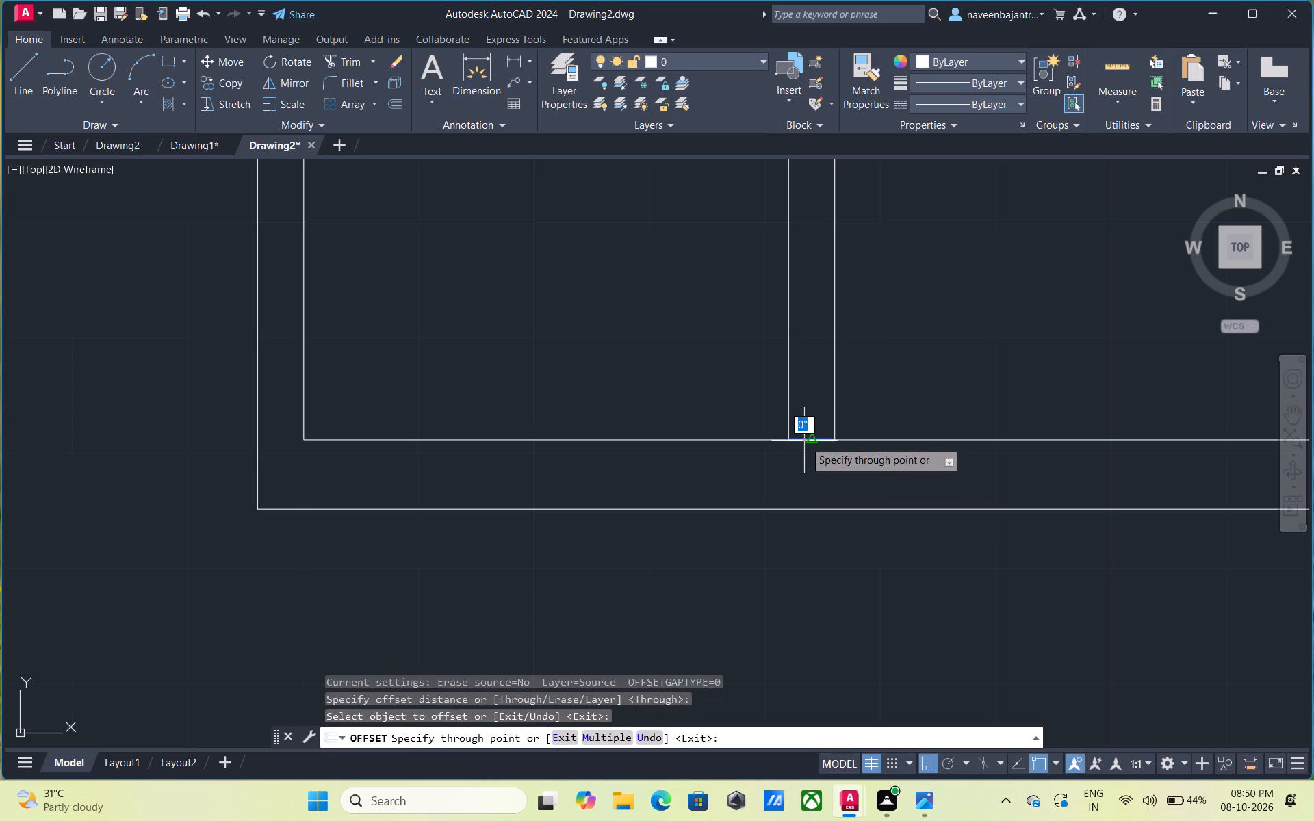
text(1")
key(Return)
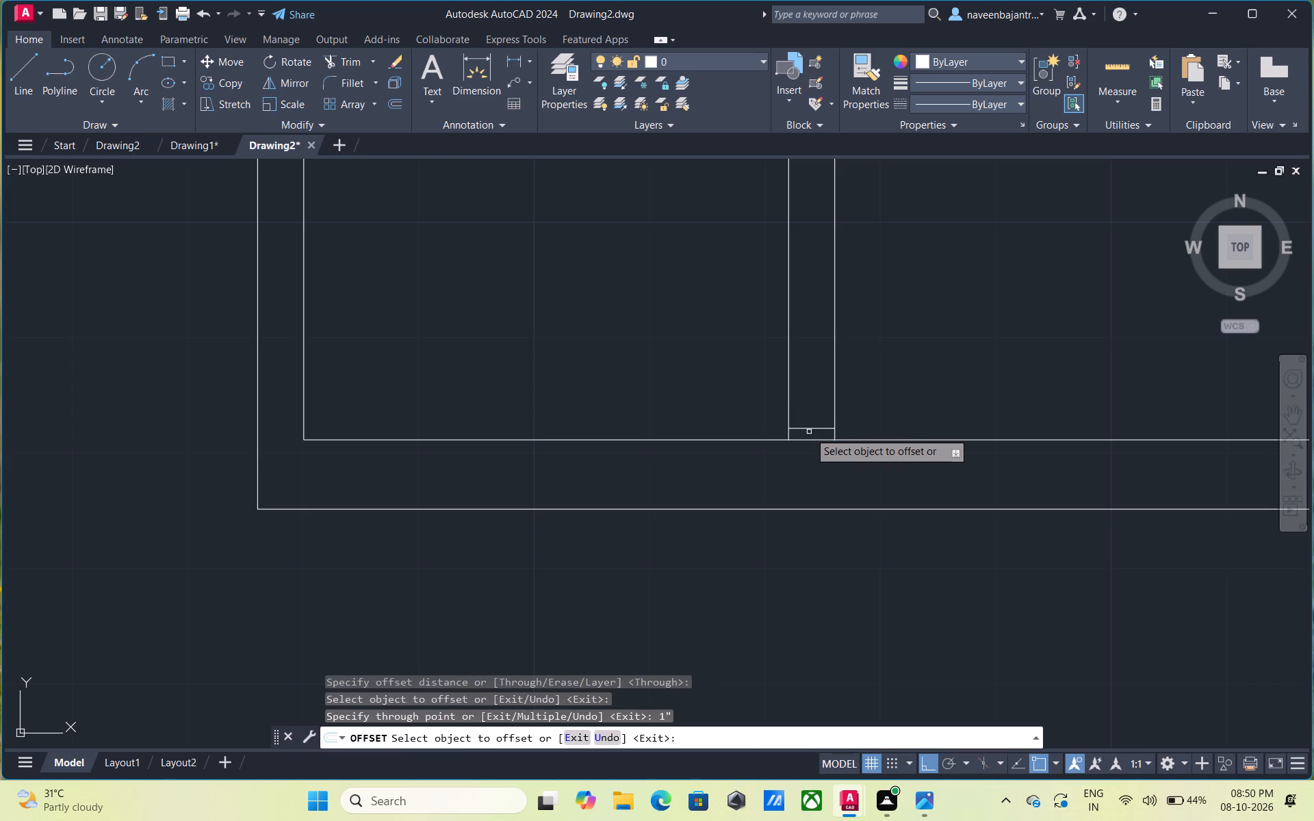
key(Escape)
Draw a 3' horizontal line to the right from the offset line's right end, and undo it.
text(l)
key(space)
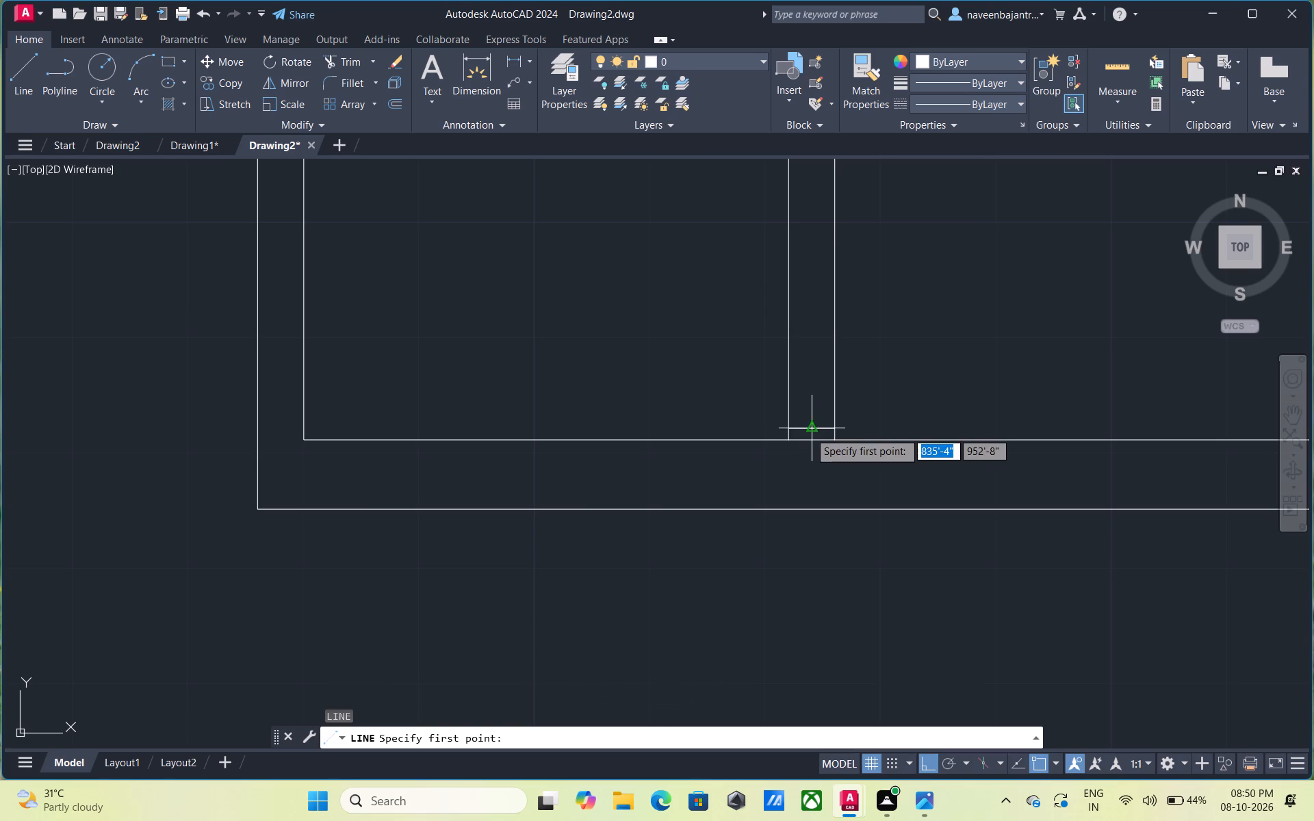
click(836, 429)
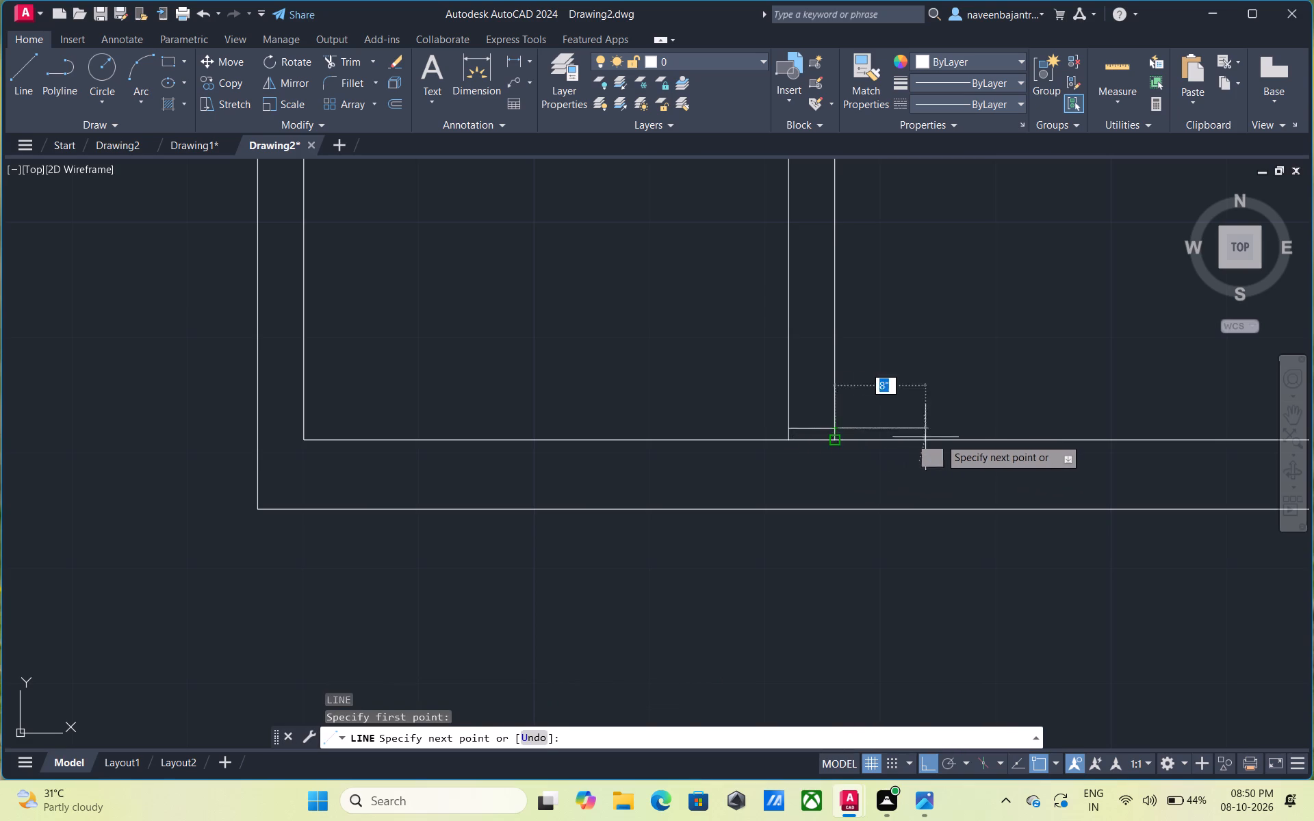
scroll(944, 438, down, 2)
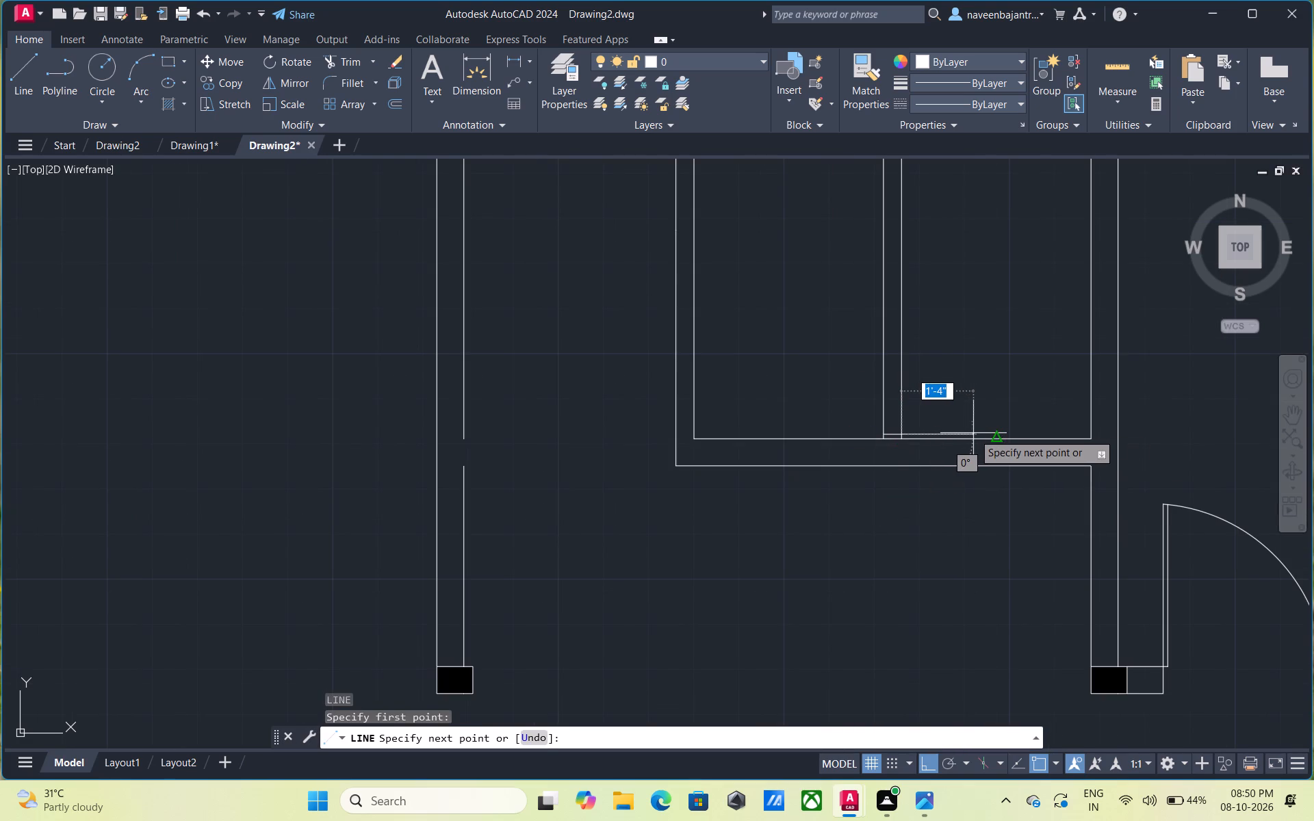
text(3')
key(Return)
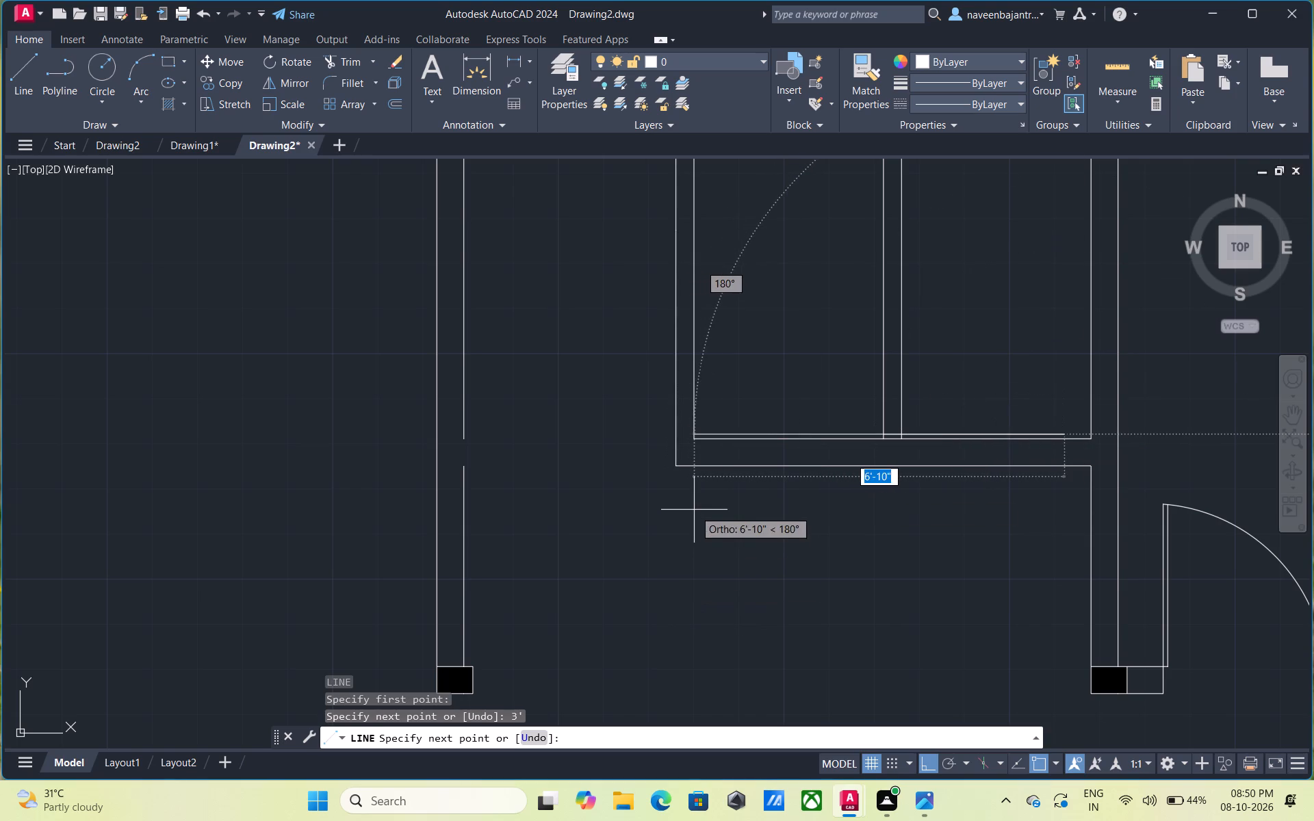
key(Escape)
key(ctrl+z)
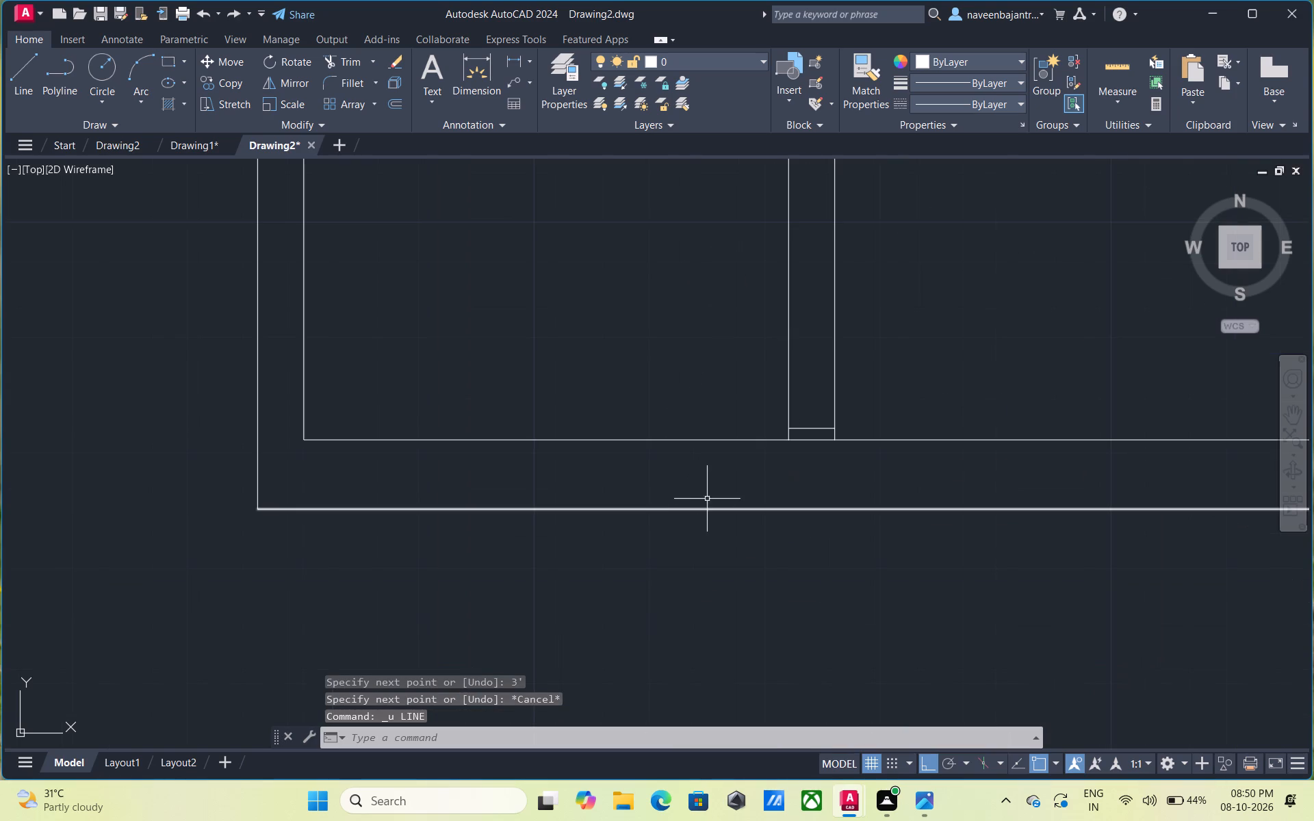
Draw a 2' horizontal line to the right from the right end of the partition's offset short line.
text(l)
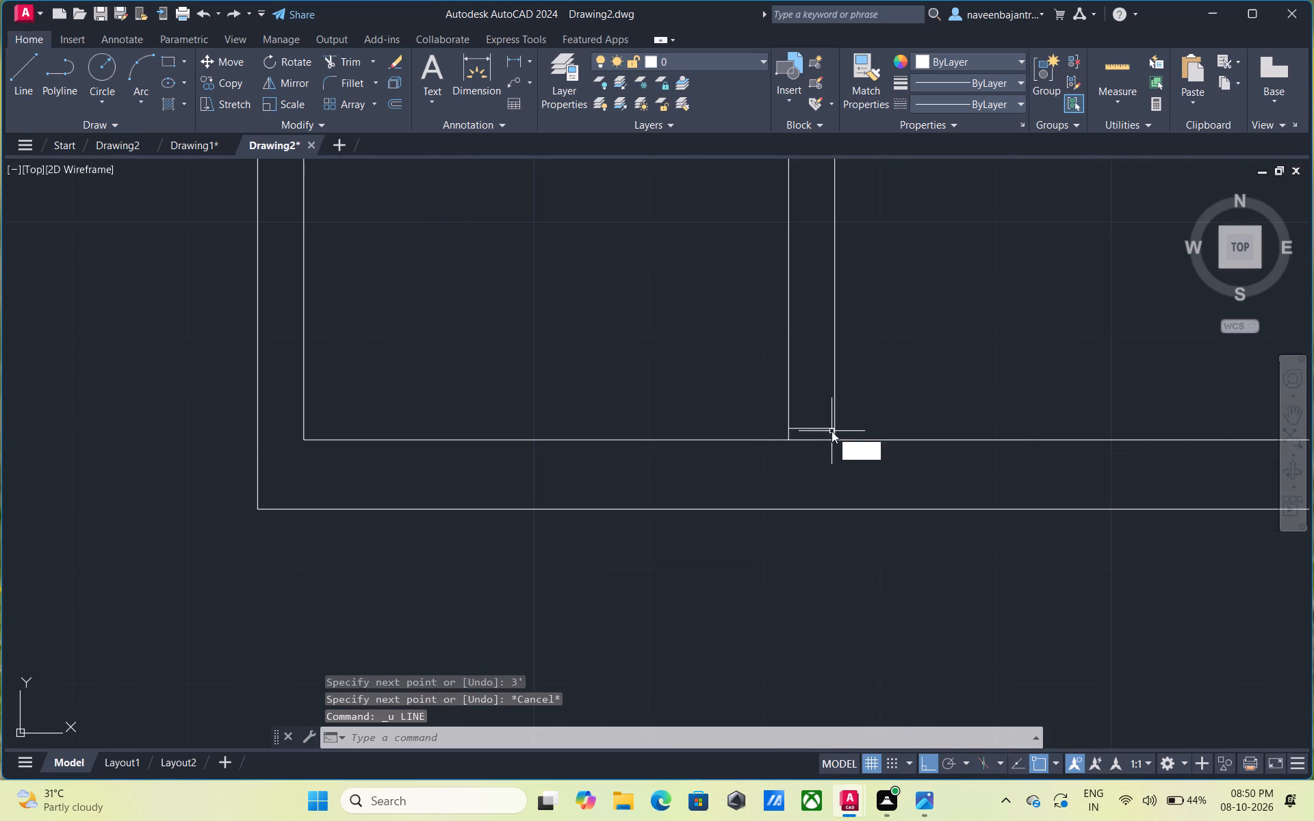
key(space)
click(832, 431)
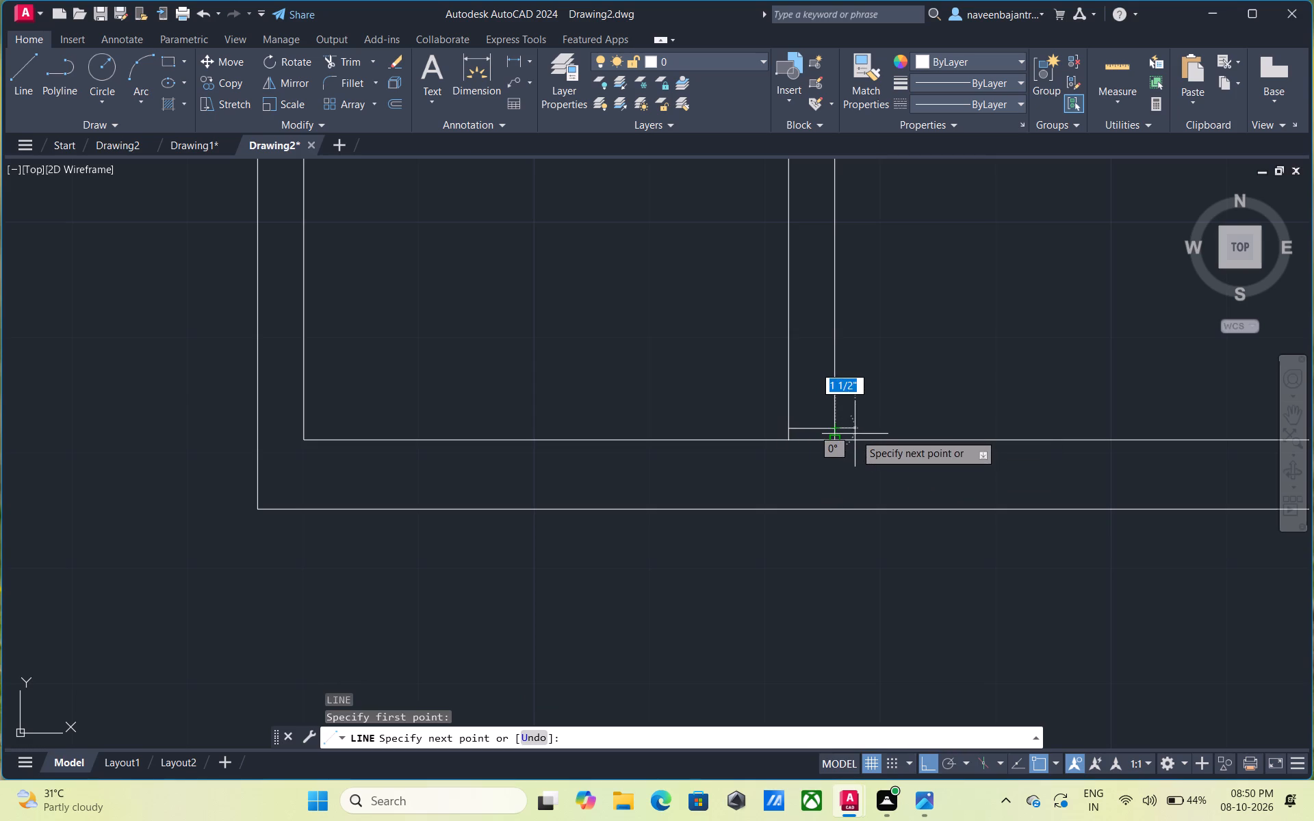
text(2')
key(Return)
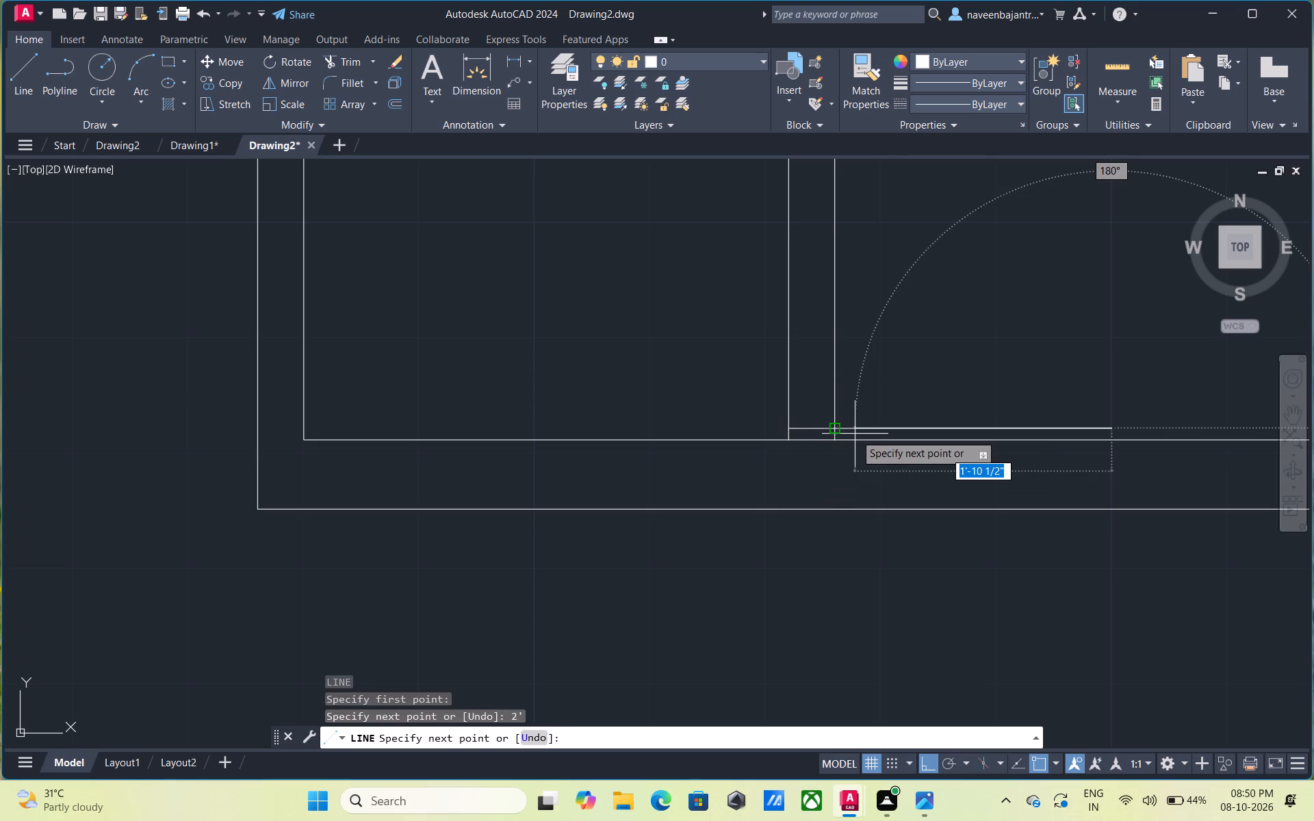
scroll(853, 446, down, 2)
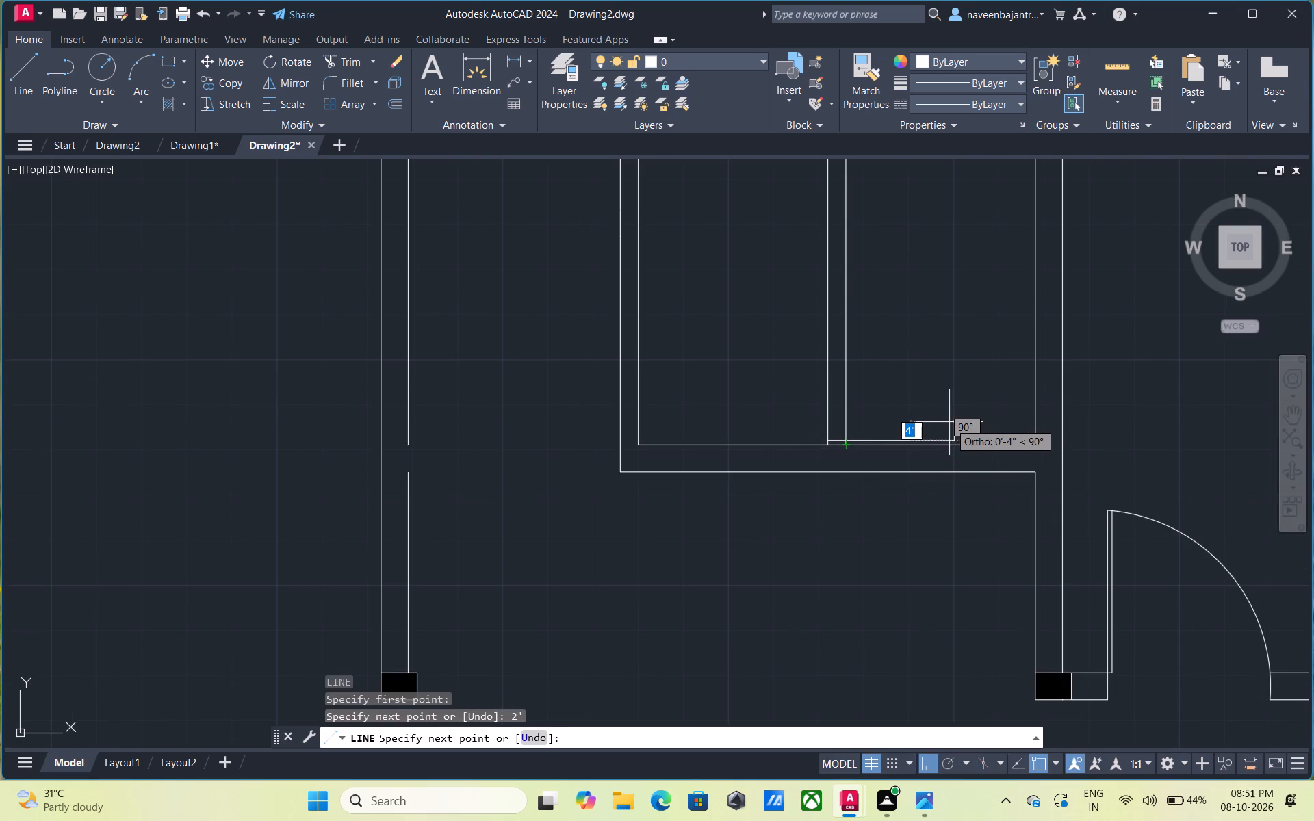
key(Escape)
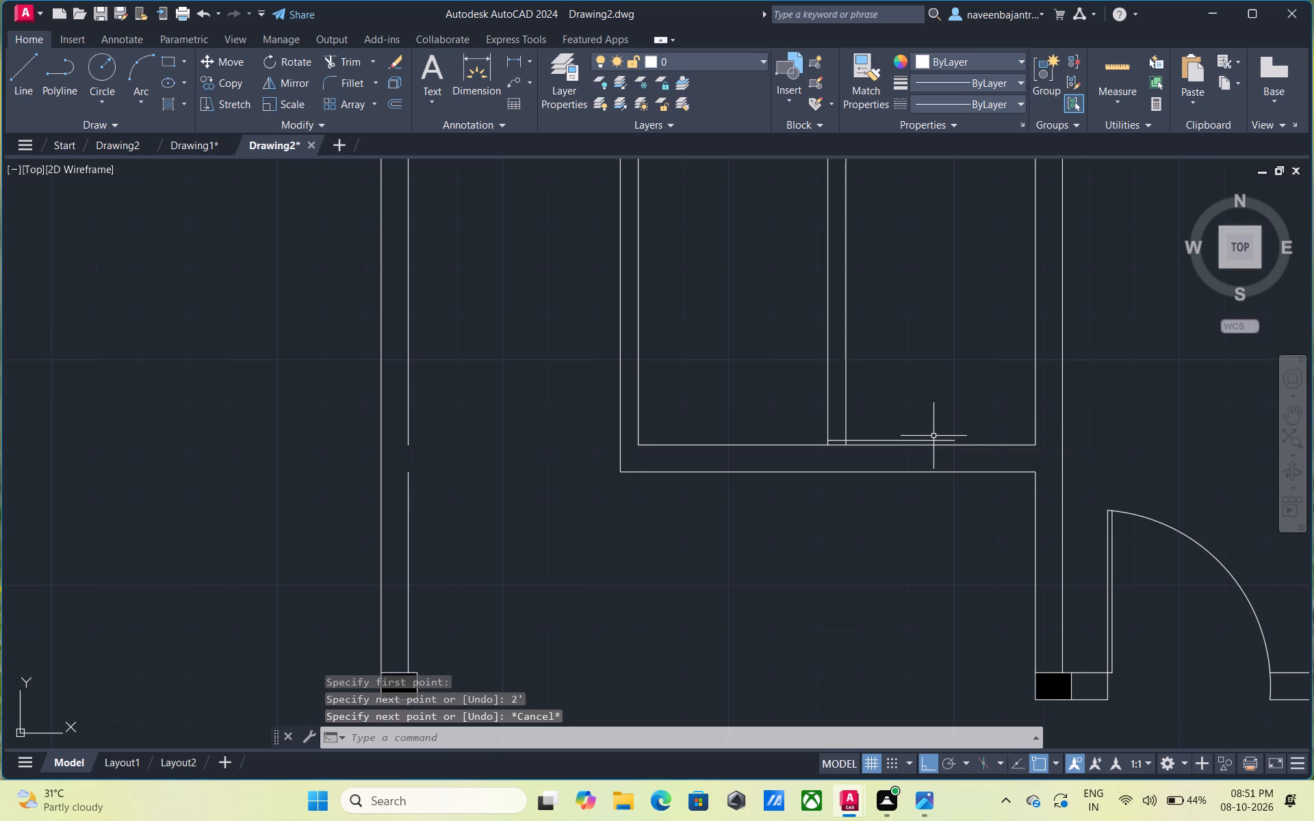
Offset the 2' horizontal line by 1" upward to form the door leaf.
text(o)
key(space)
key(space)
scroll(933, 436, up, 2)
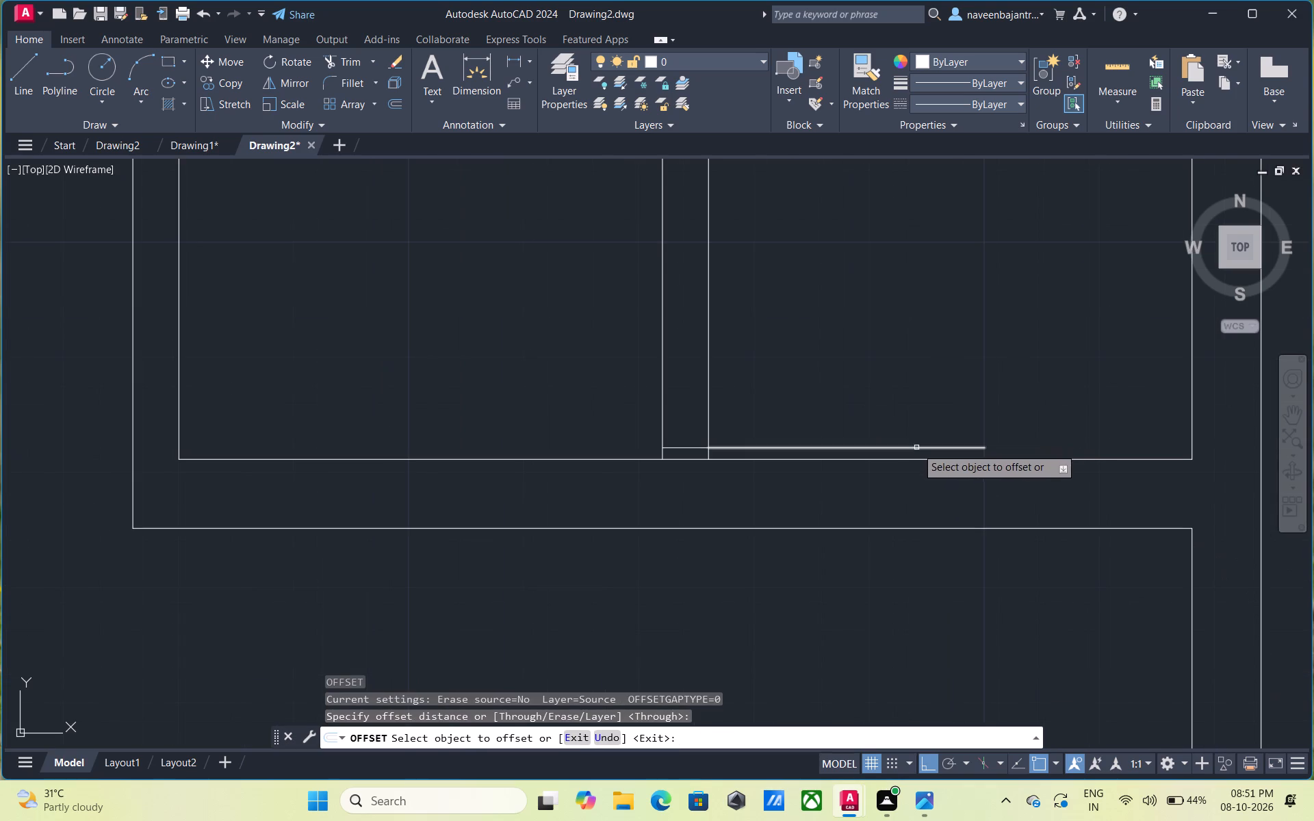
click(916, 447)
key(1)
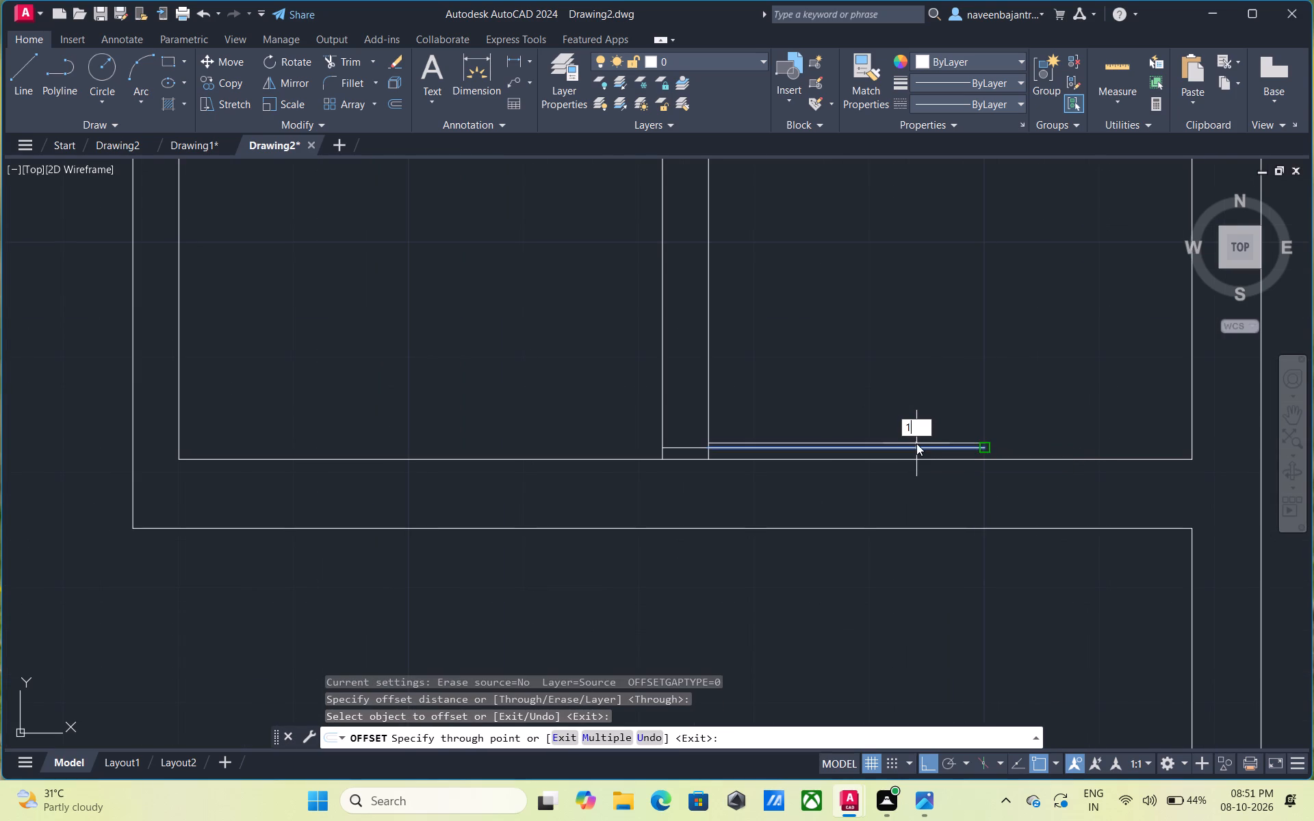
key(shift+quotedbl)
key(Return)
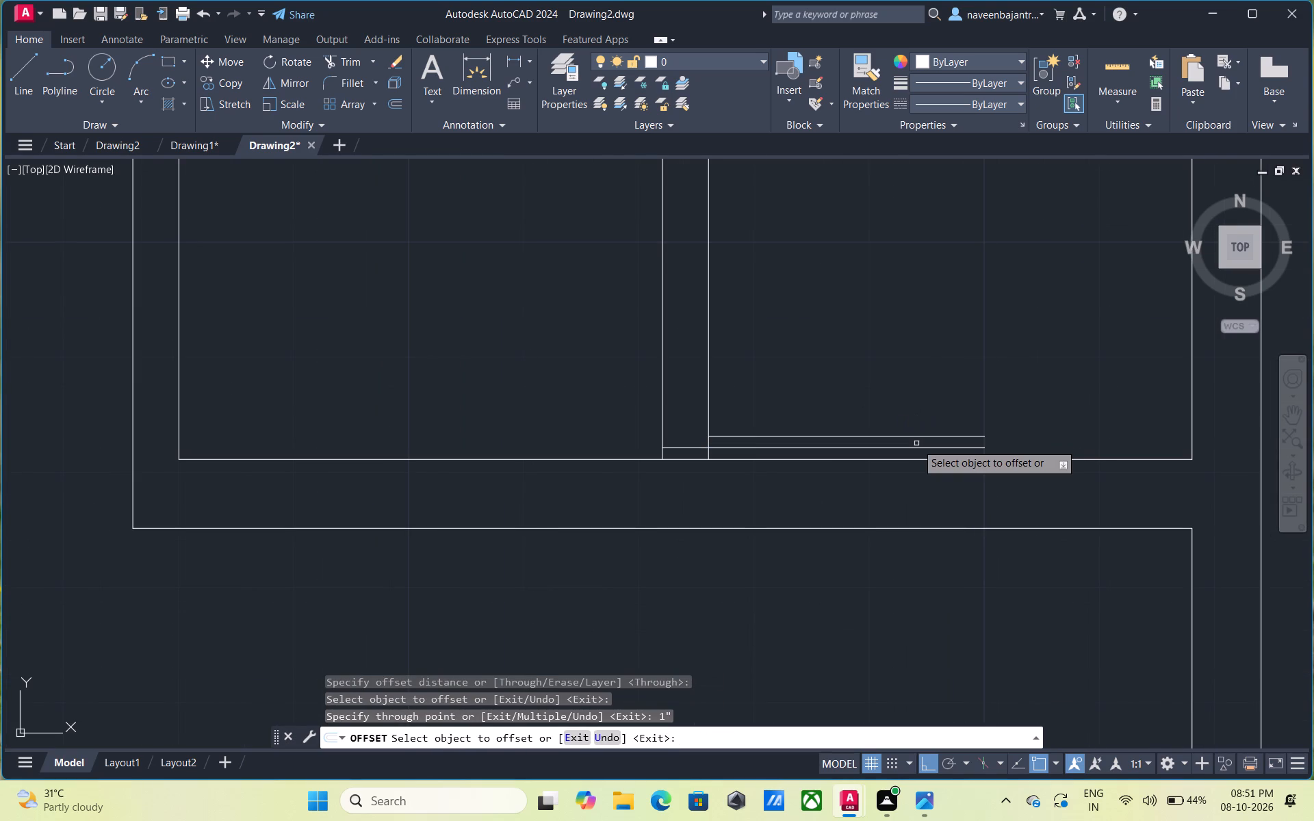
key(Escape)
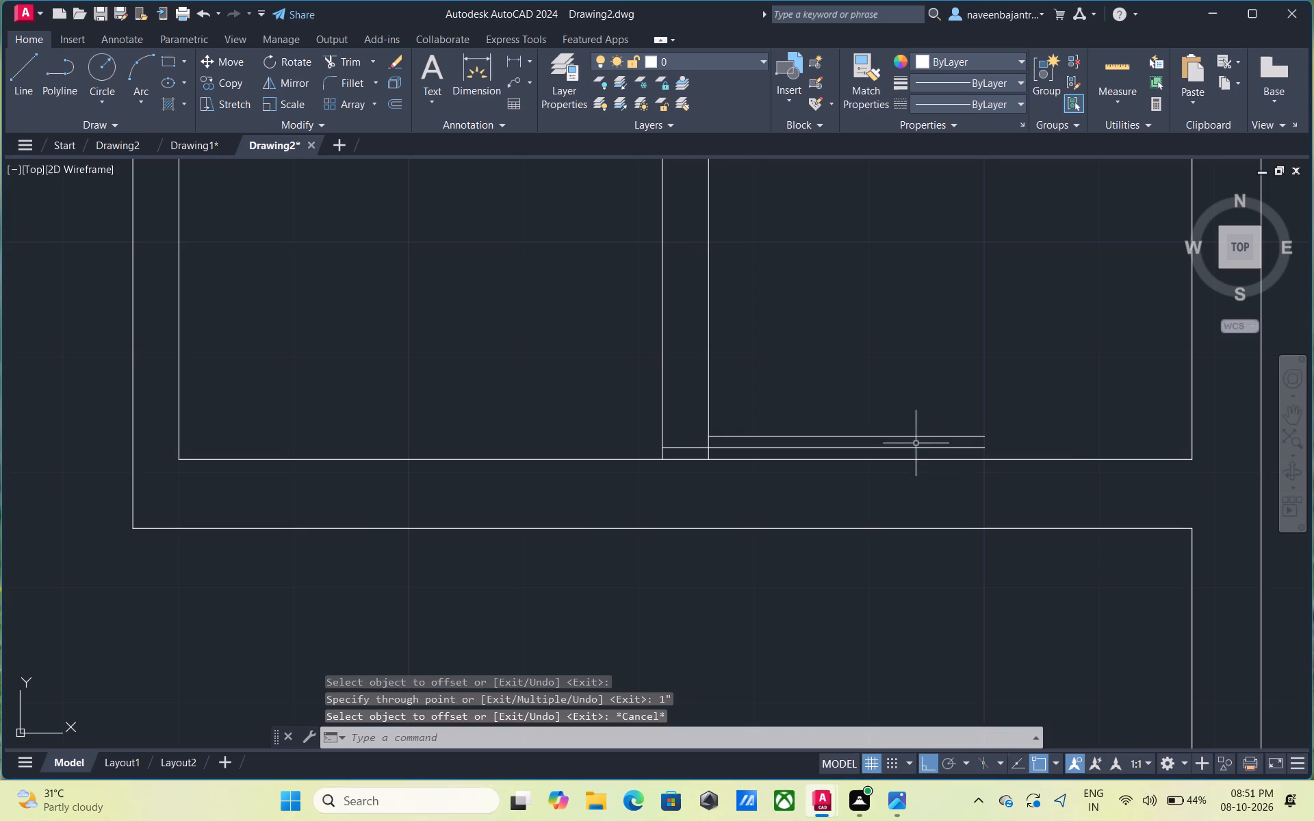
Offset the short line across the partition's lower end by 2' upward to mark the door opening.
key(o)
key(space)
key(space)
click(679, 447)
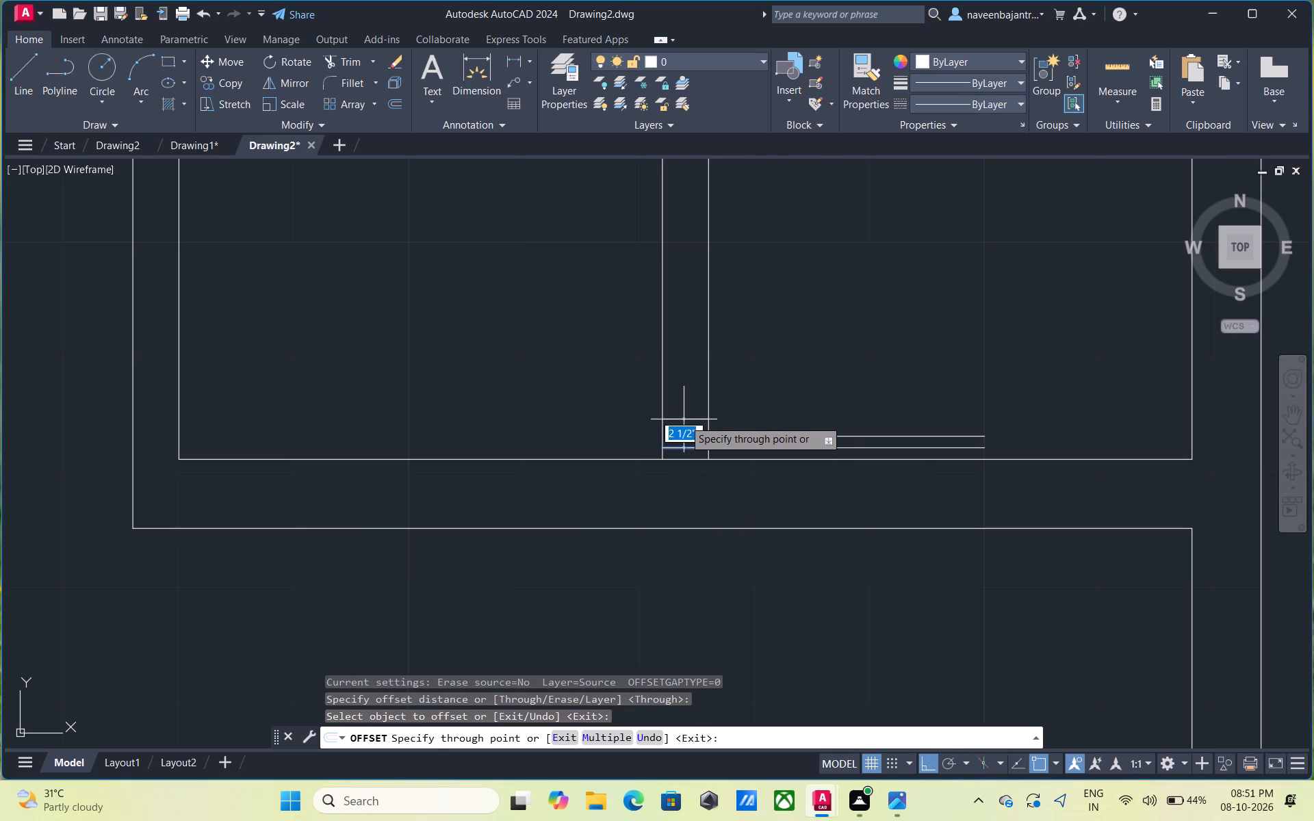
text(2')
key(Return)
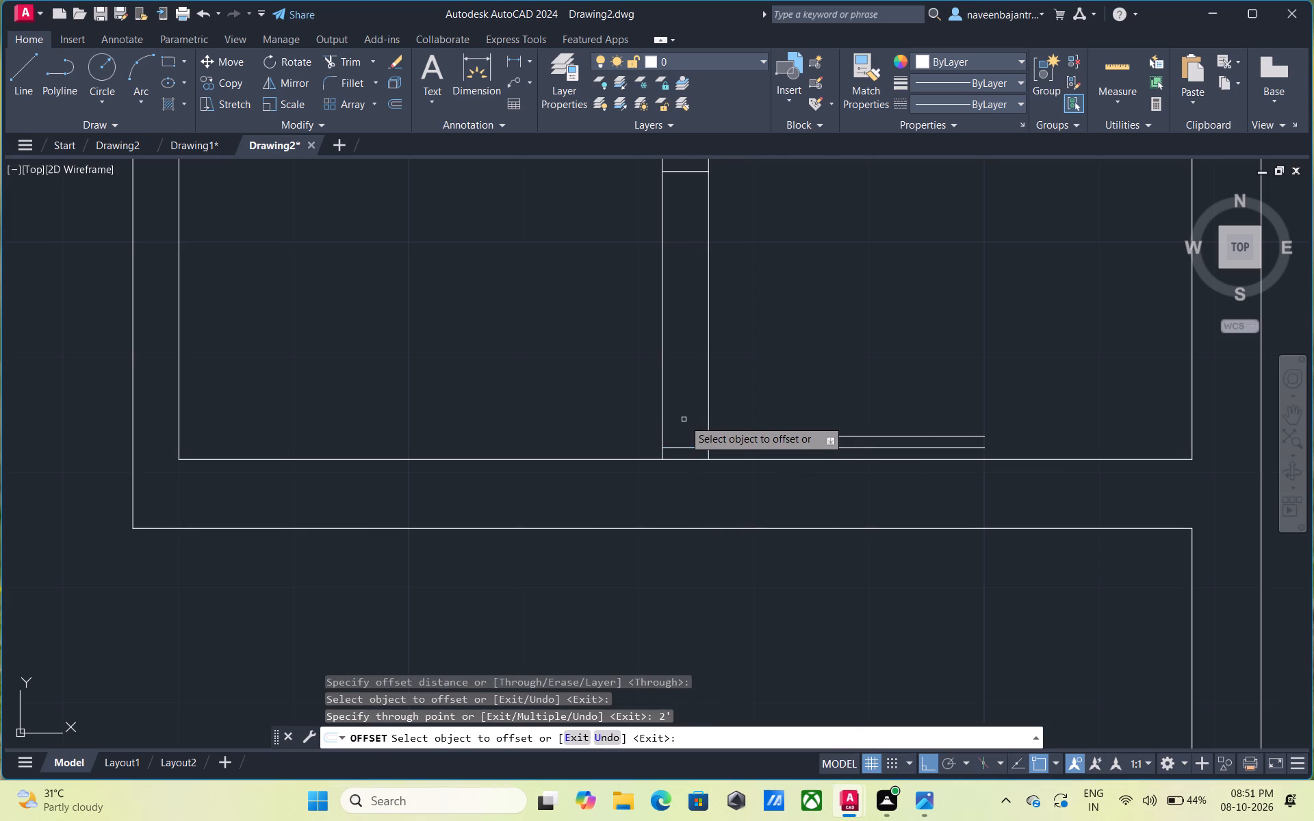
scroll(684, 419, down, 3)
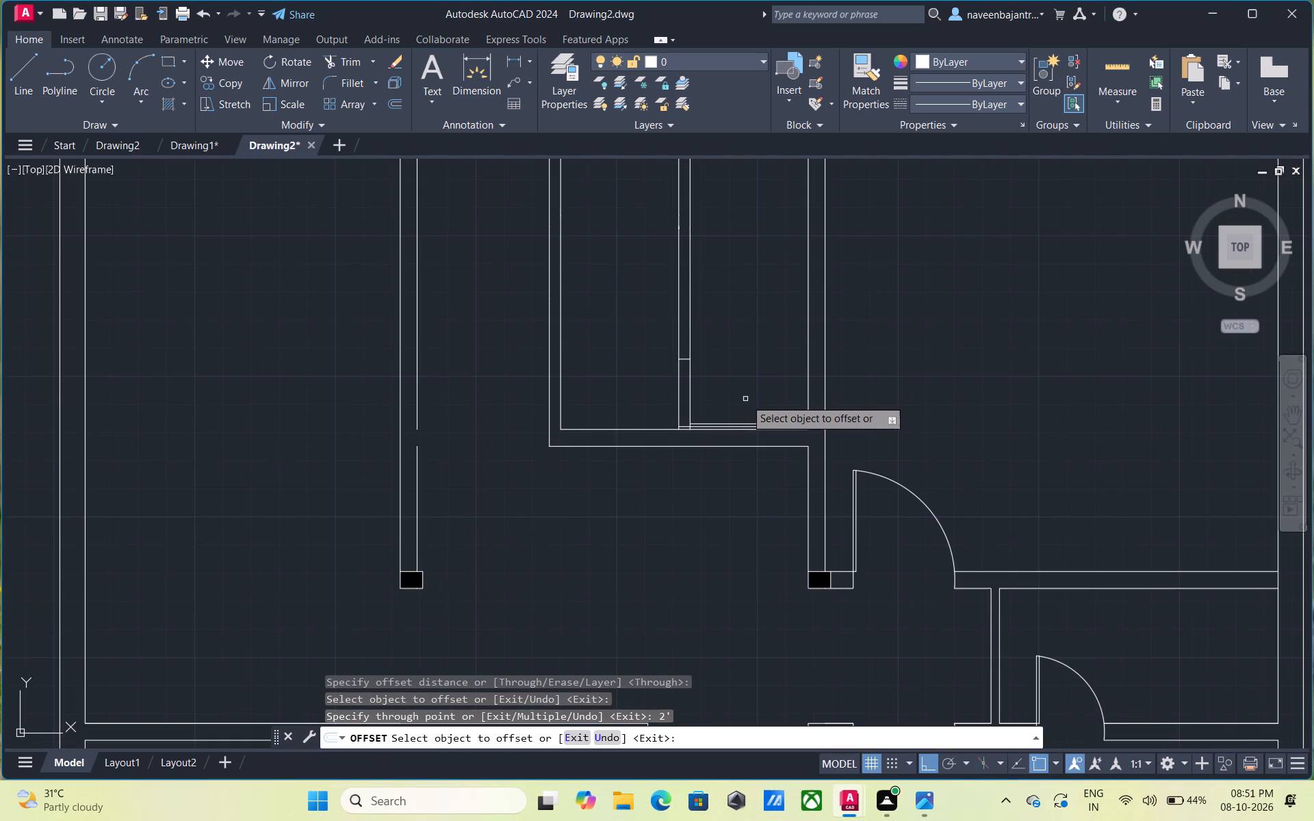
key(Escape)
Trim both vertical partition lines between the two short cross lines to open the doorway.
text(tr)
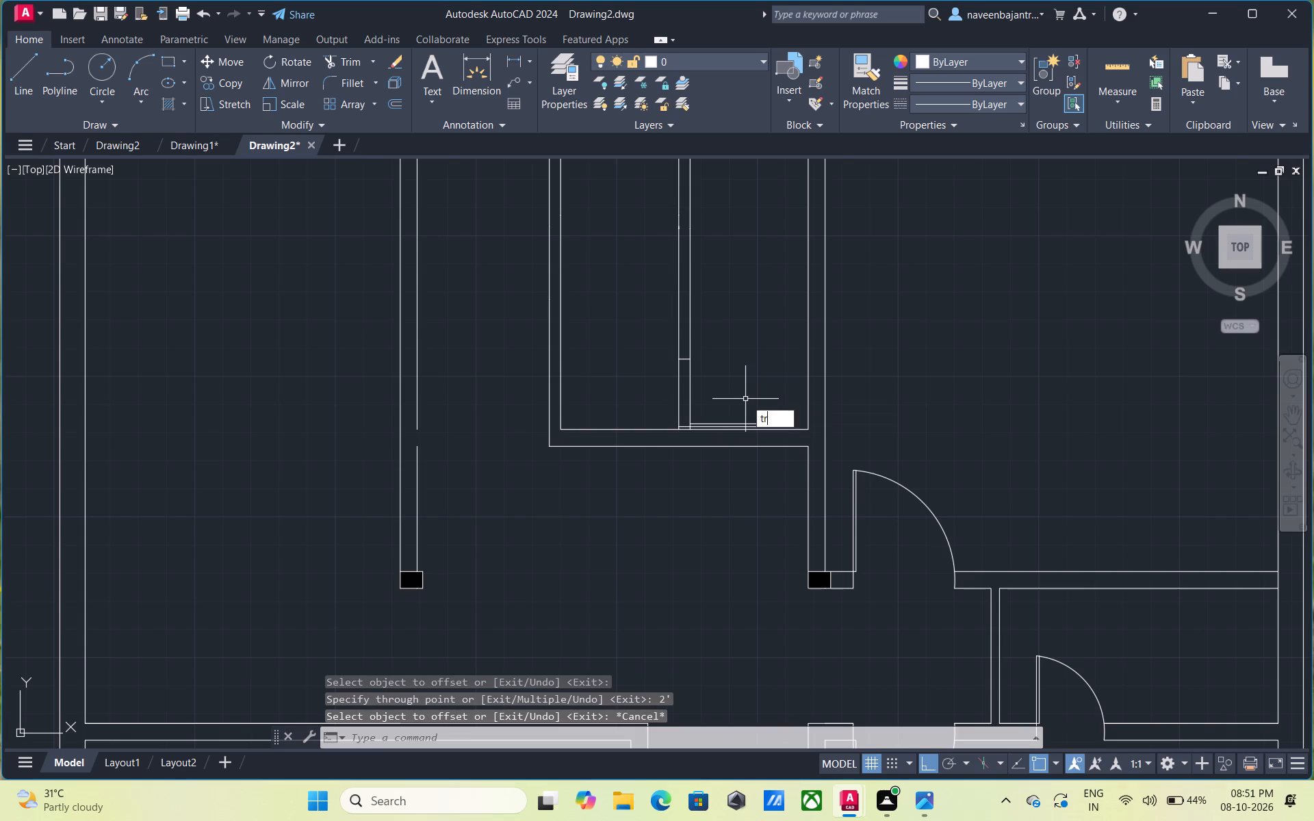
key(space)
click(689, 397)
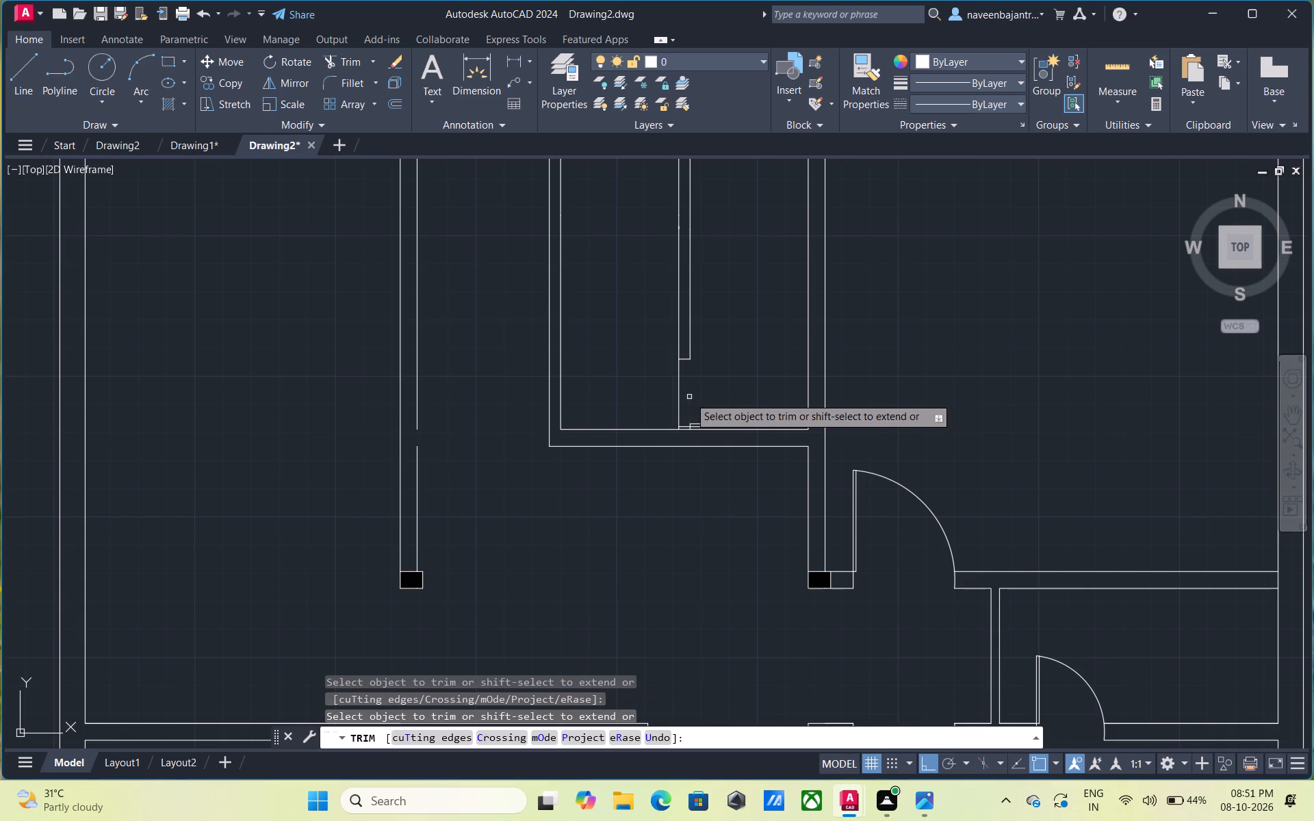
click(679, 395)
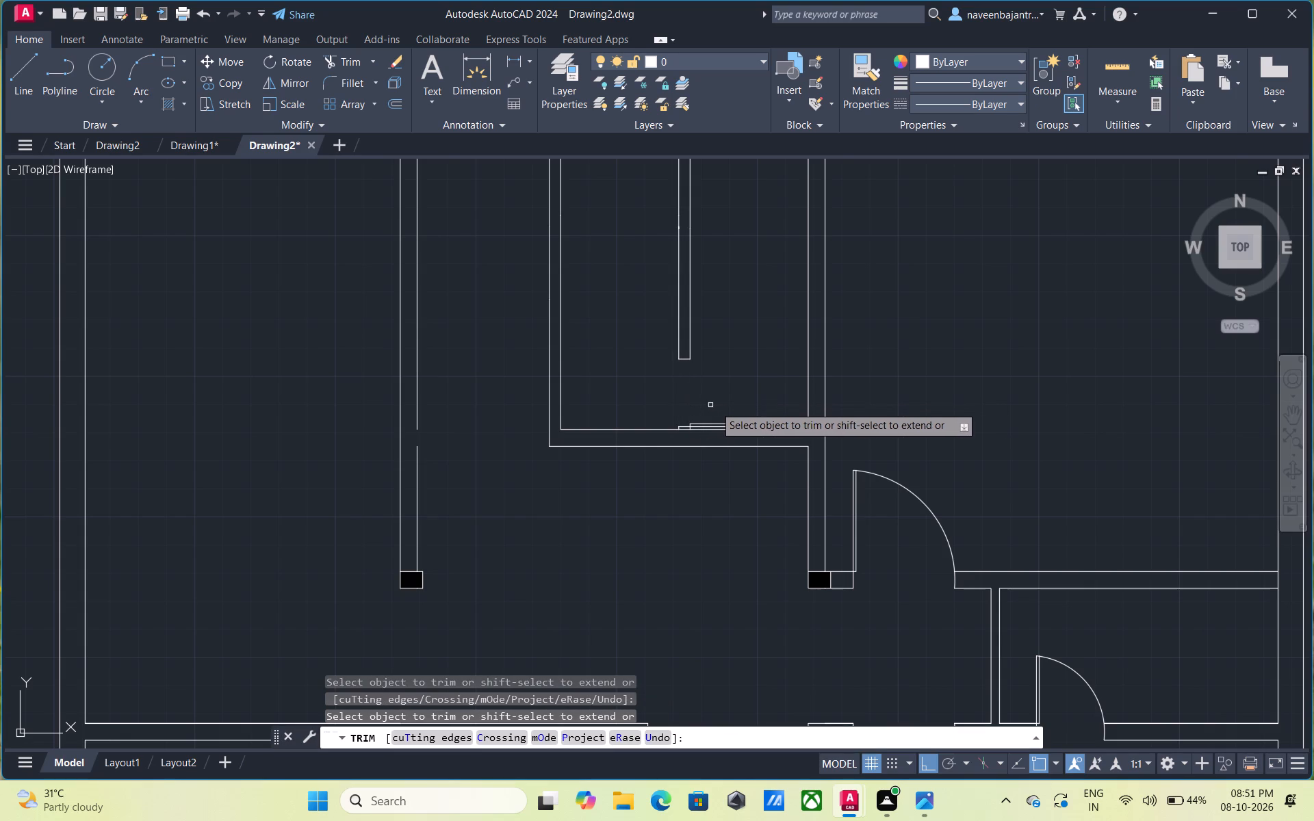
scroll(752, 413, up, 1)
key(Escape)
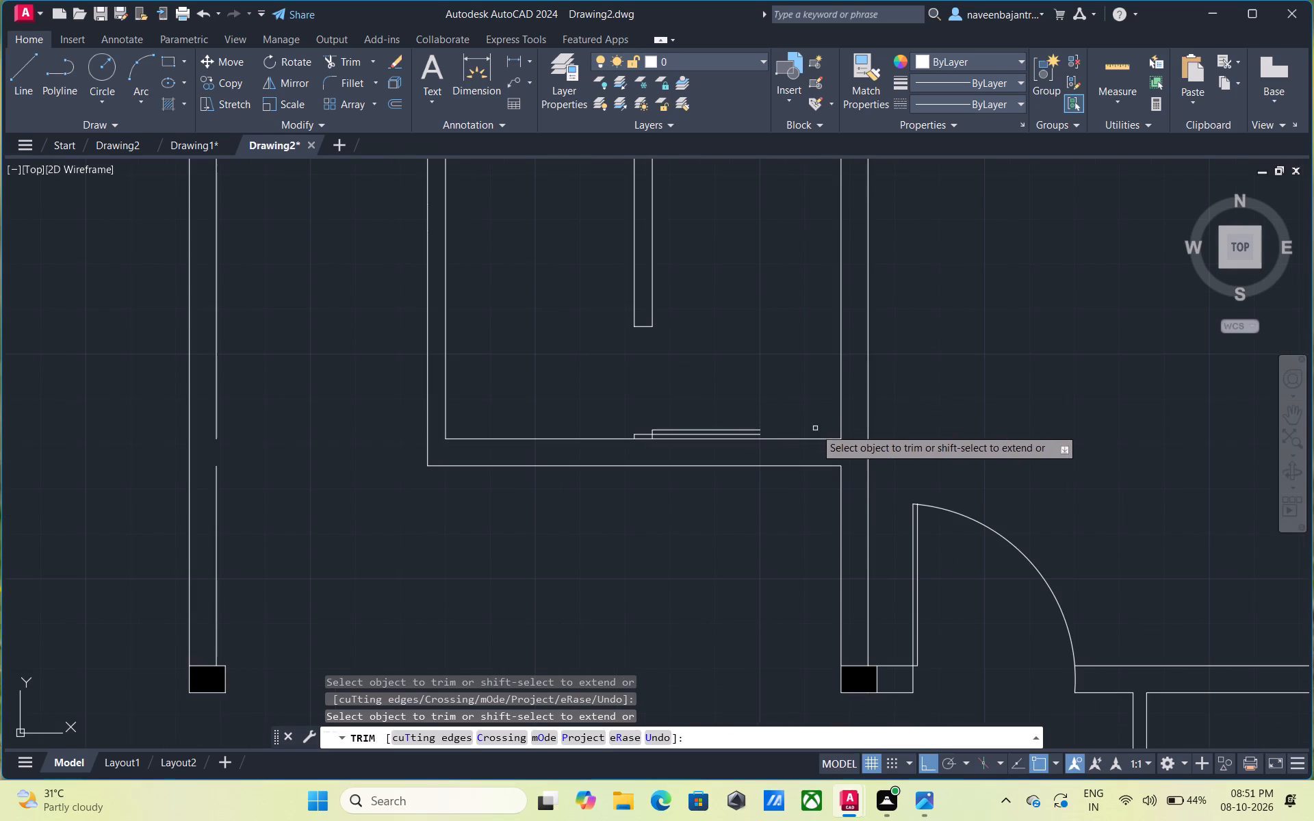
Draw the door-swing arc from the leaf's free end through the partition's lower right corner to its lower left corner.
click(149, 71)
scroll(748, 410, up, 3)
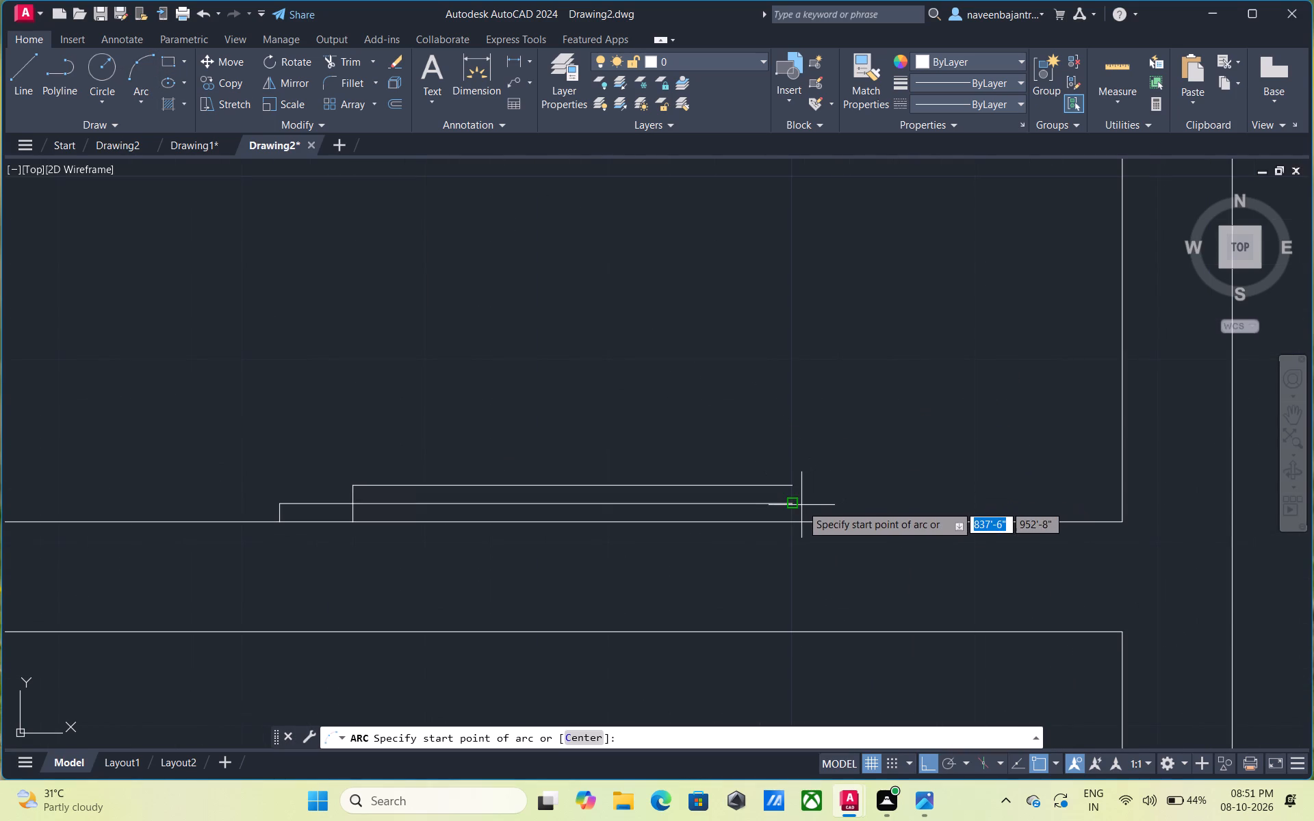
click(795, 506)
scroll(795, 506, down, 2)
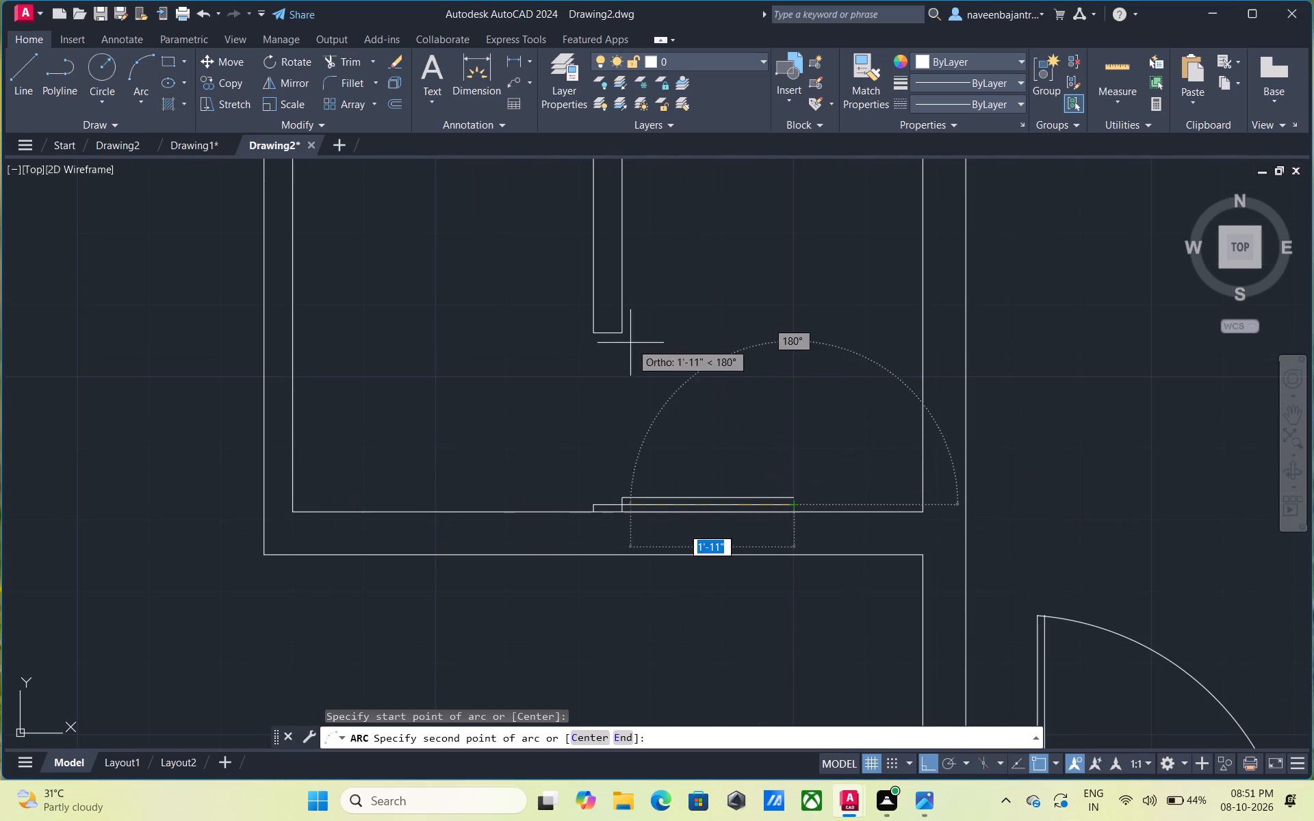
click(618, 335)
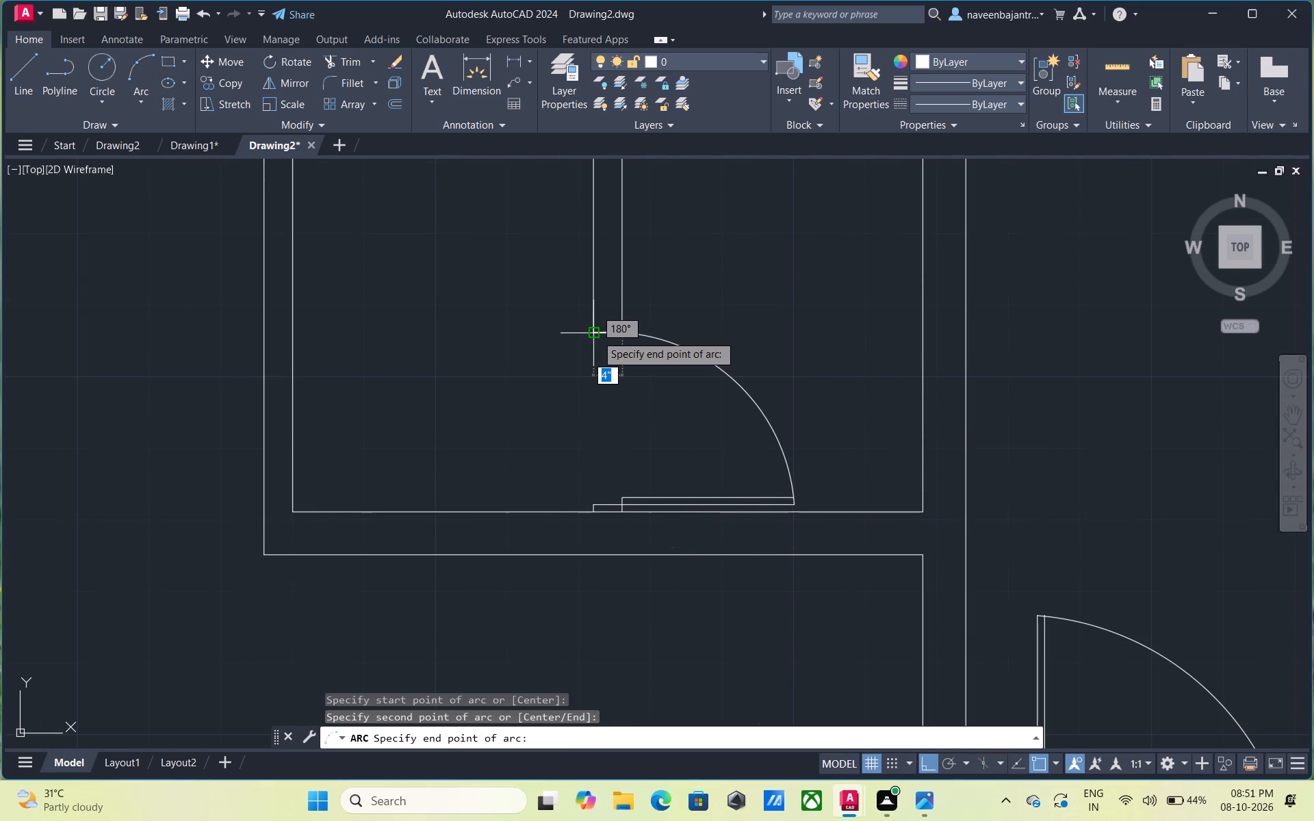
click(596, 335)
key(Escape)
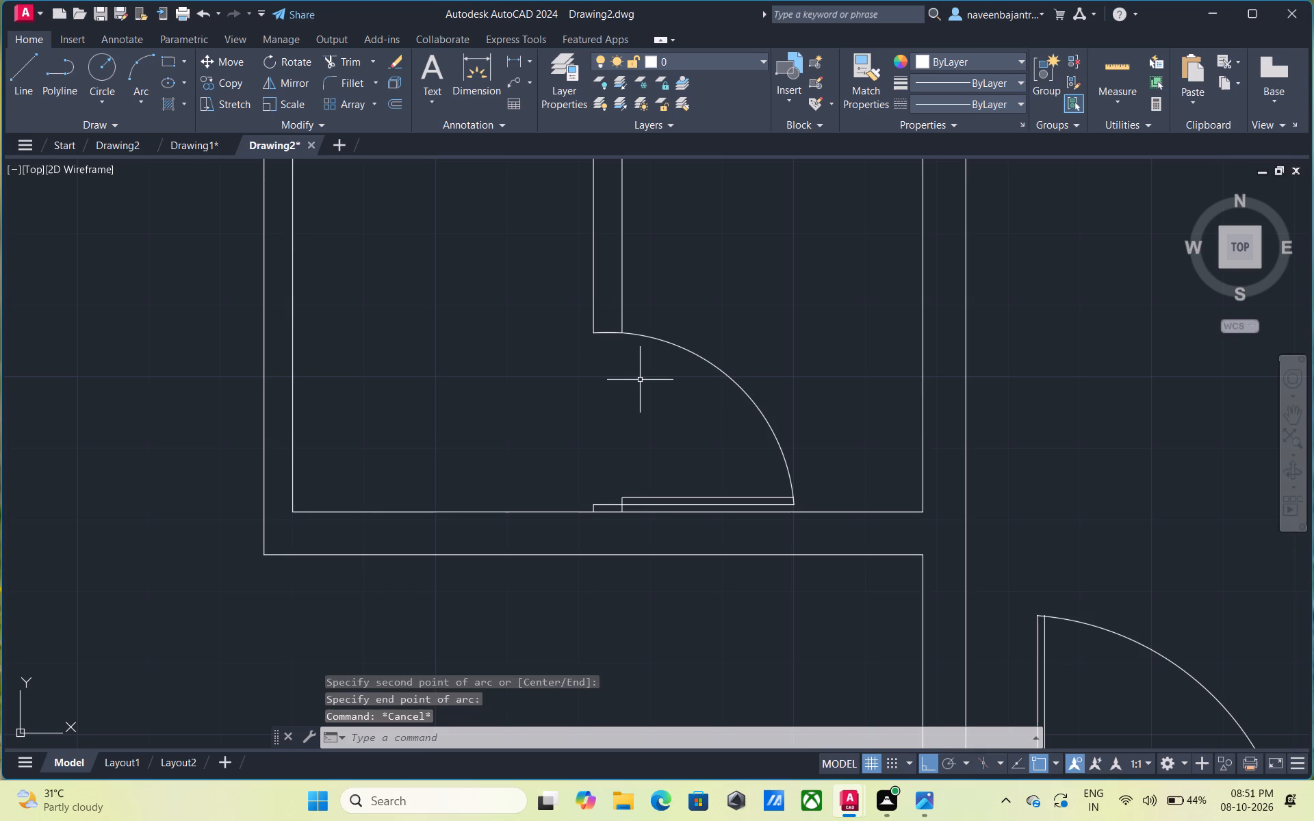
Draw a horizontal line across both partitioned rooms, from the midpoint of the right wall's inner line to beyond the left wall.
middle_drag(640, 380, 652, 427)
scroll(652, 427, down, 2)
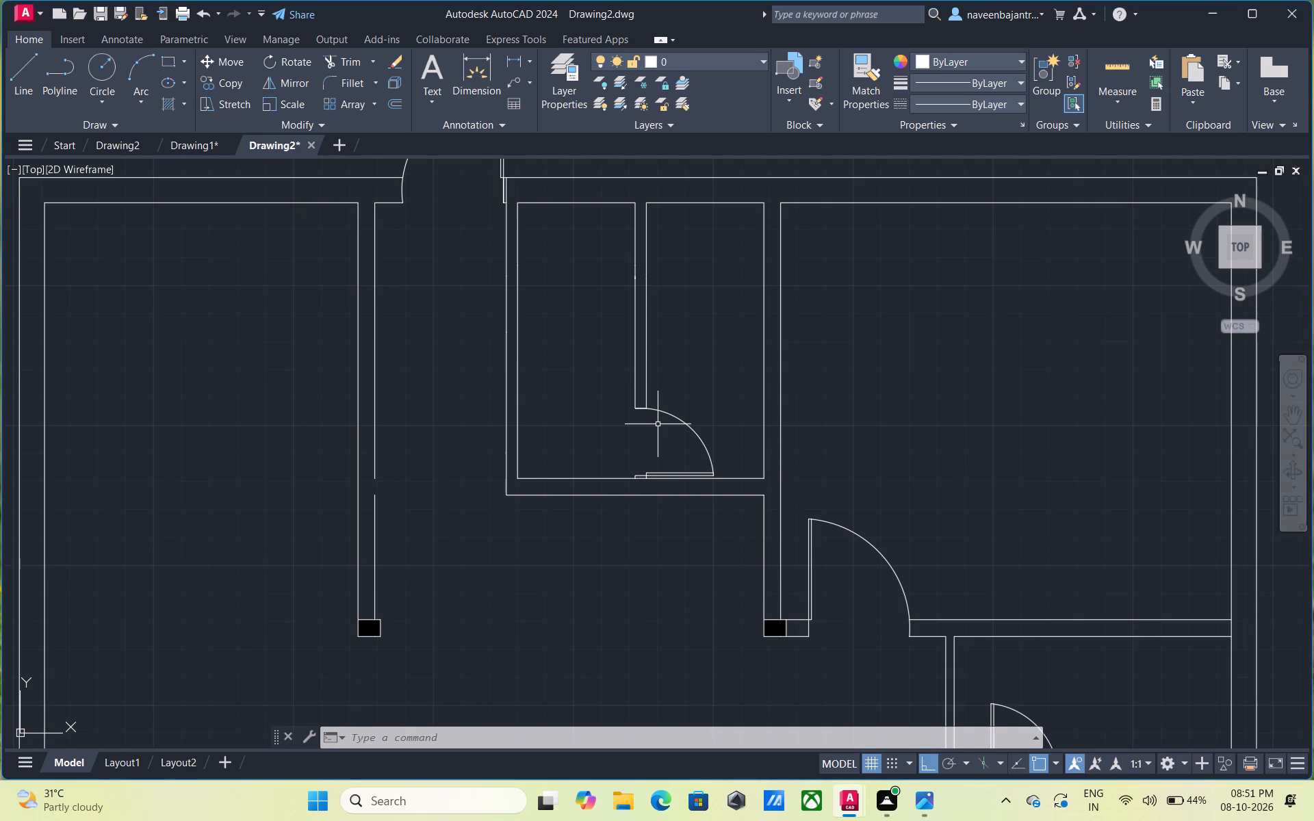
key(Escape)
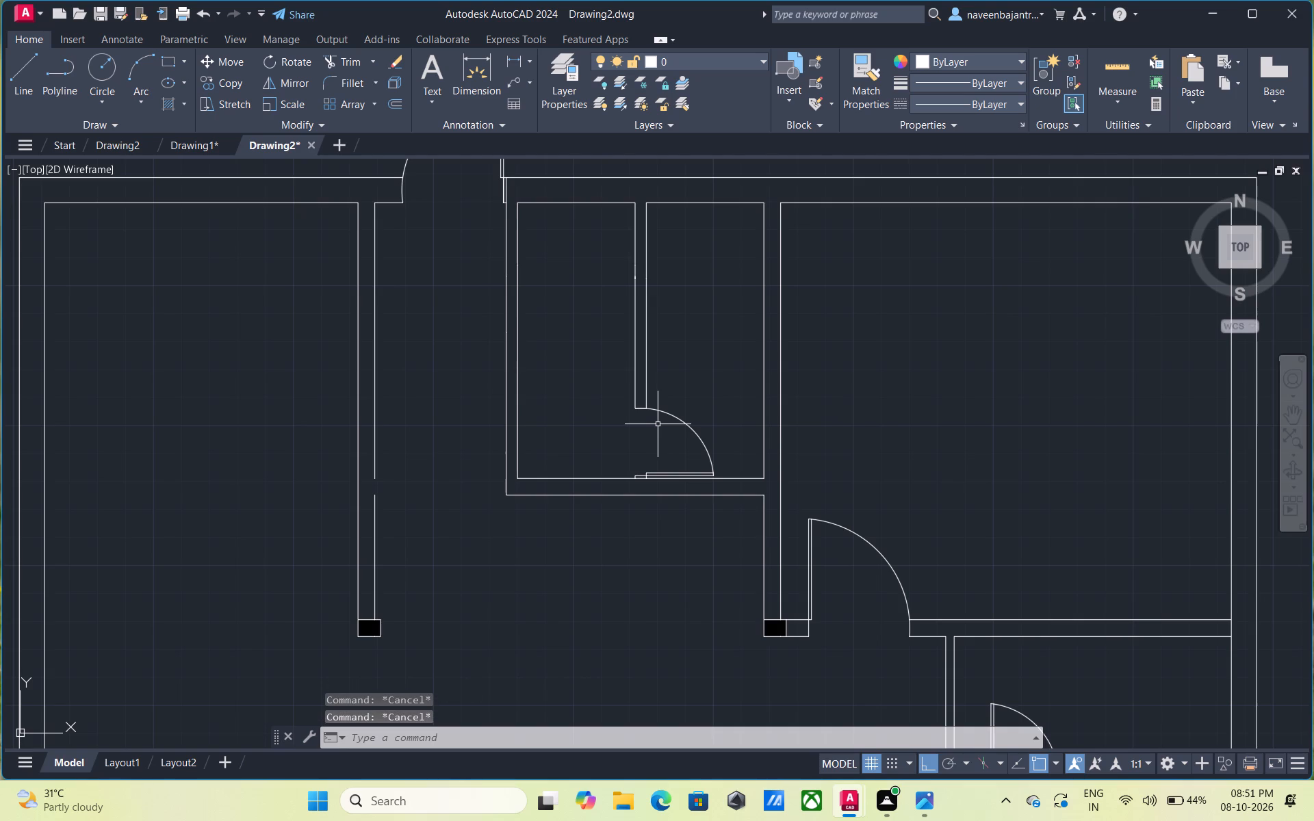
text(l)
key(space)
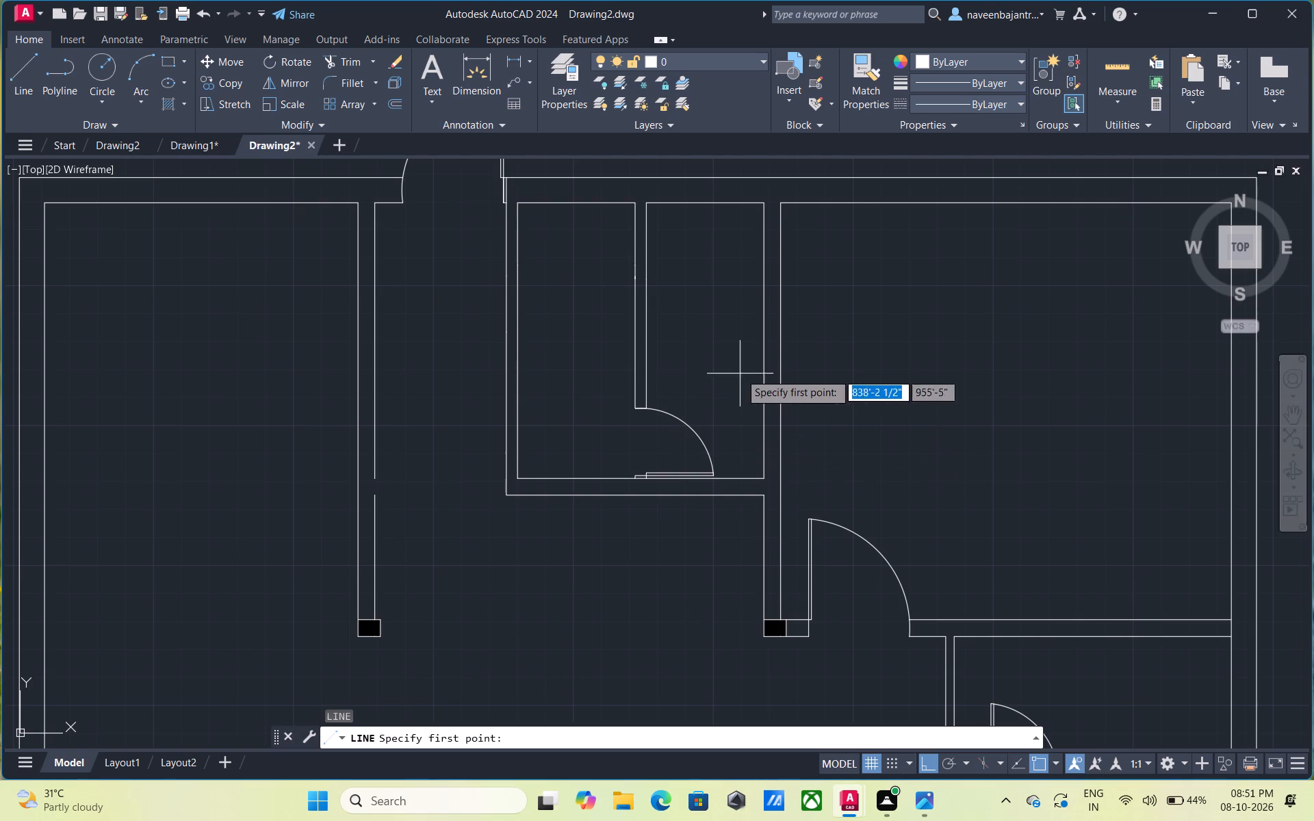
click(764, 345)
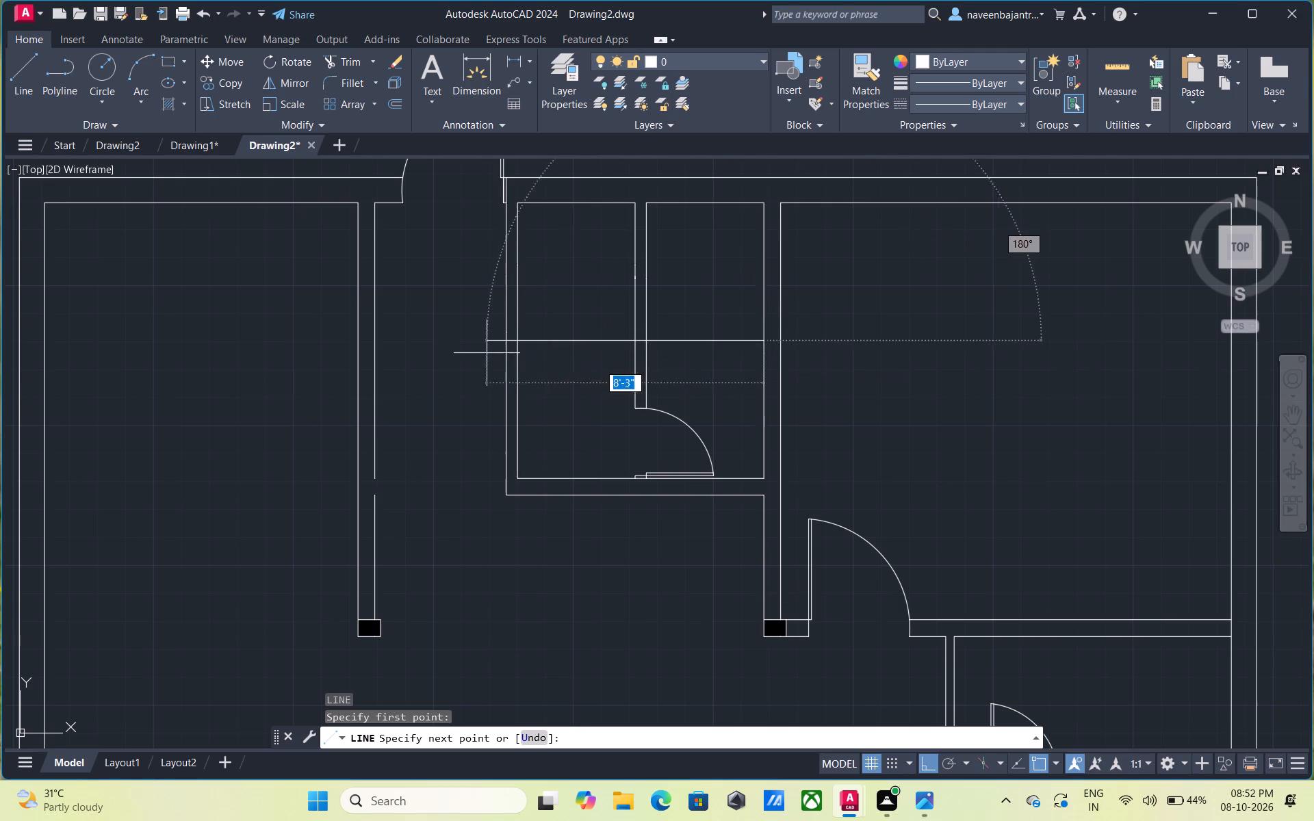
click(468, 353)
key(Escape)
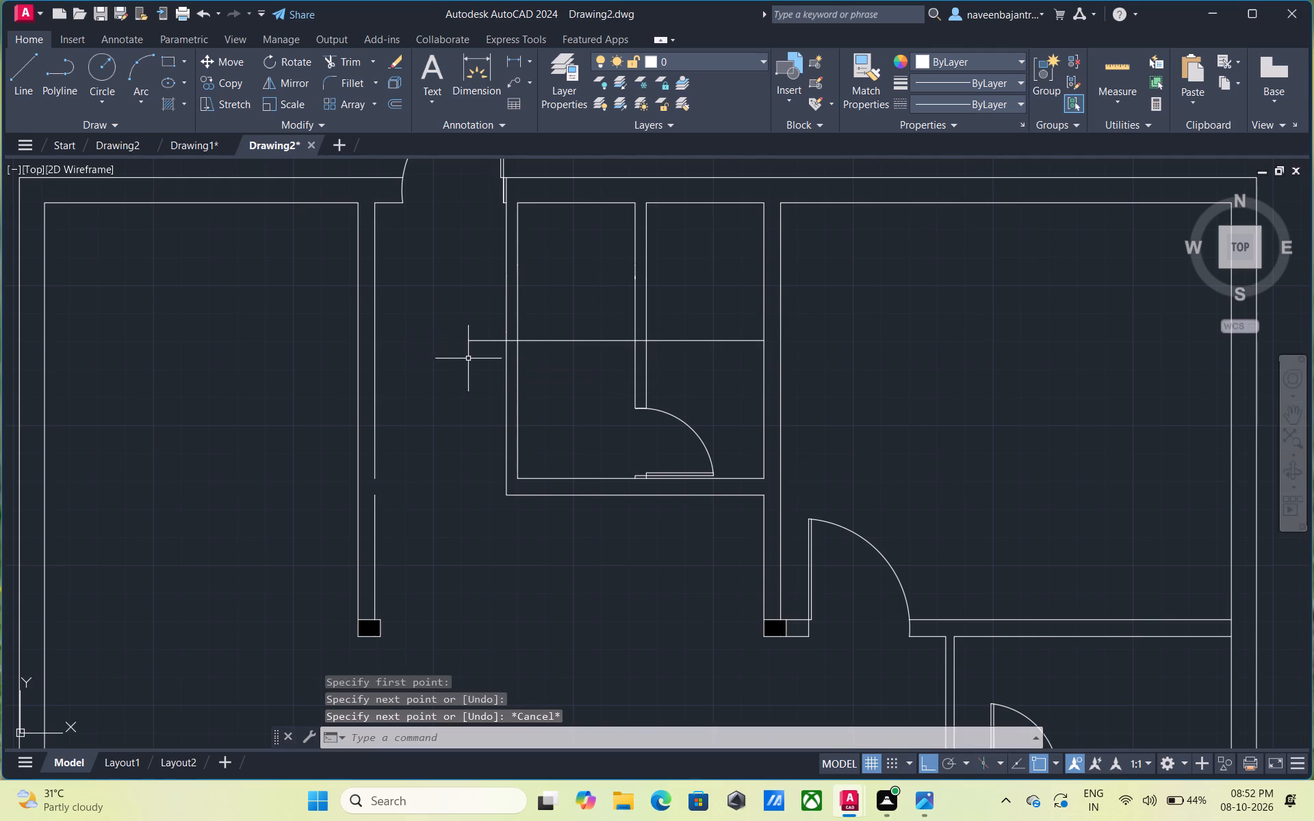
Trim the new horizontal line's excess back to the left wall's inner line.
text(tr)
key(space)
click(472, 339)
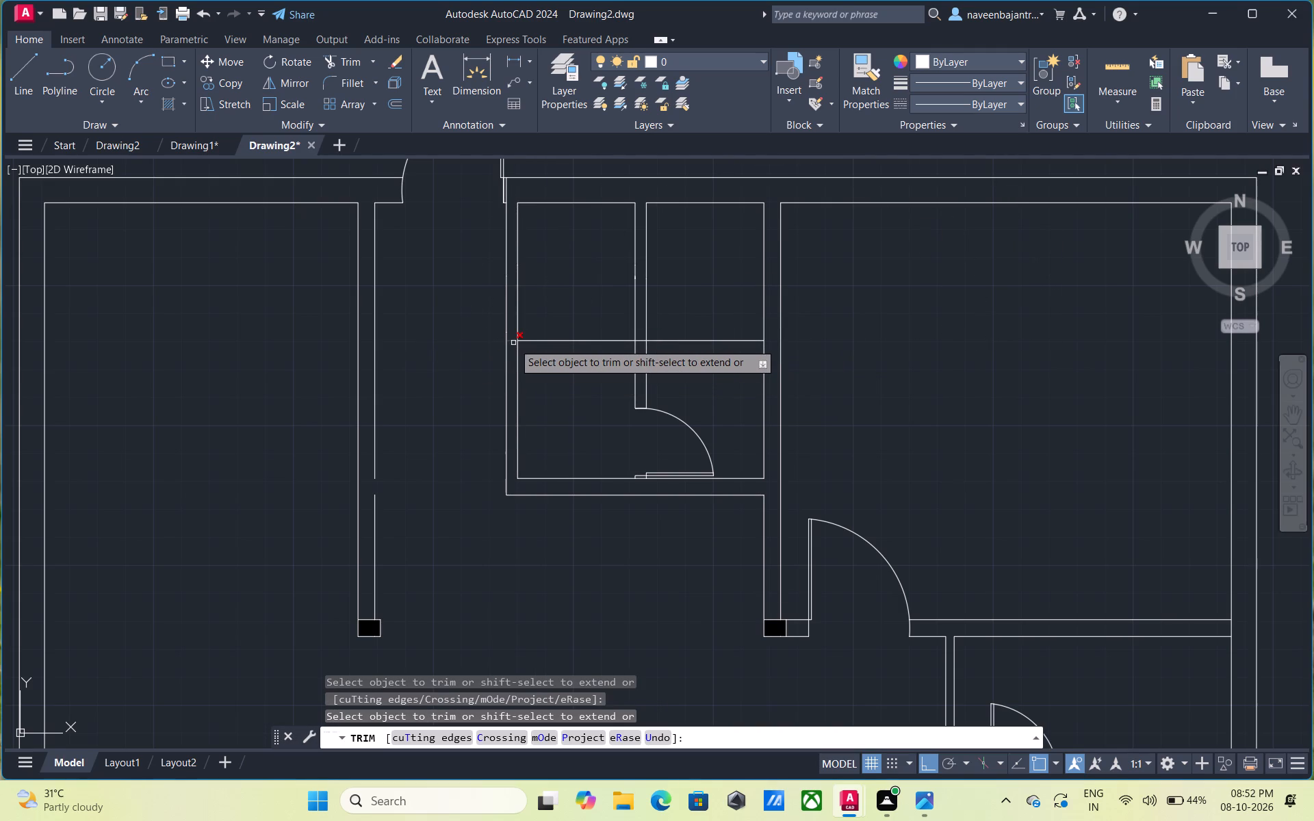
scroll(513, 343, up, 1)
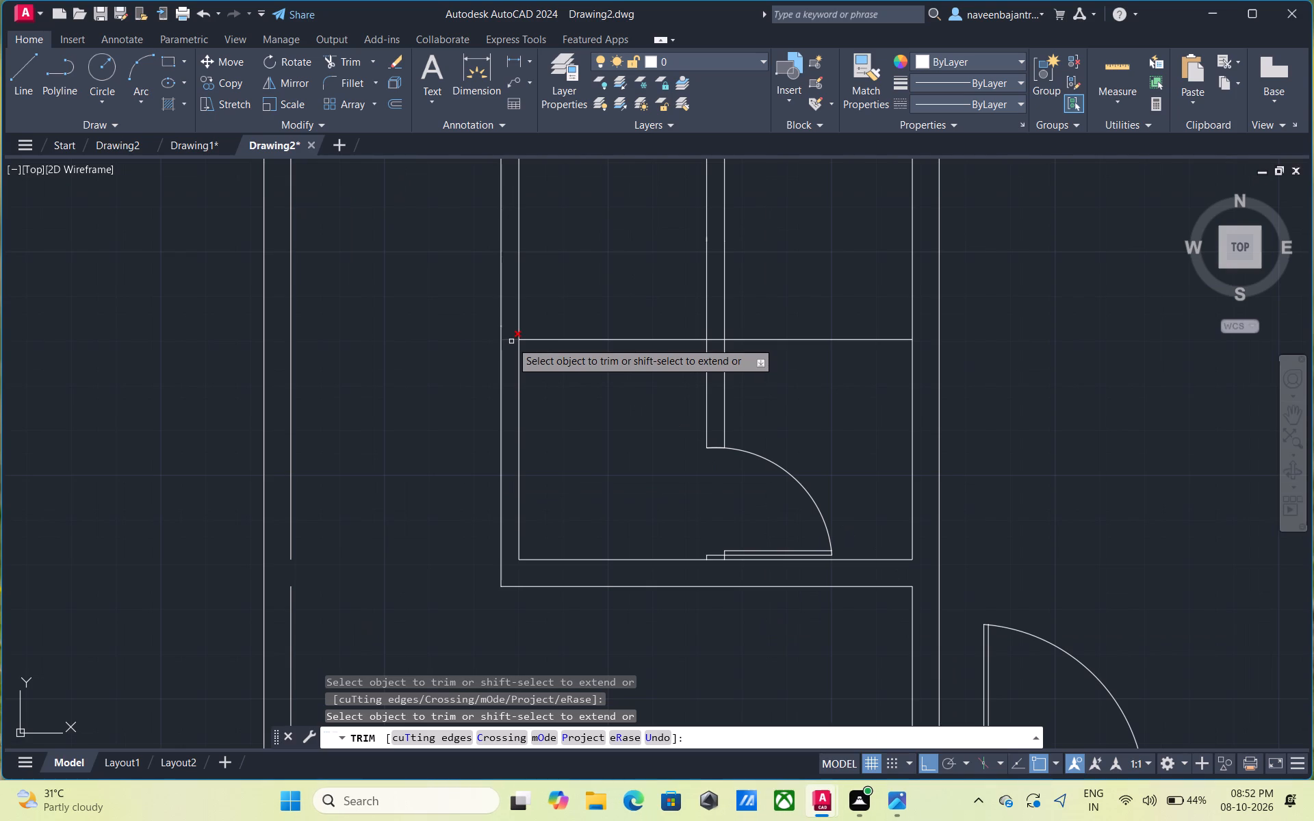
click(511, 341)
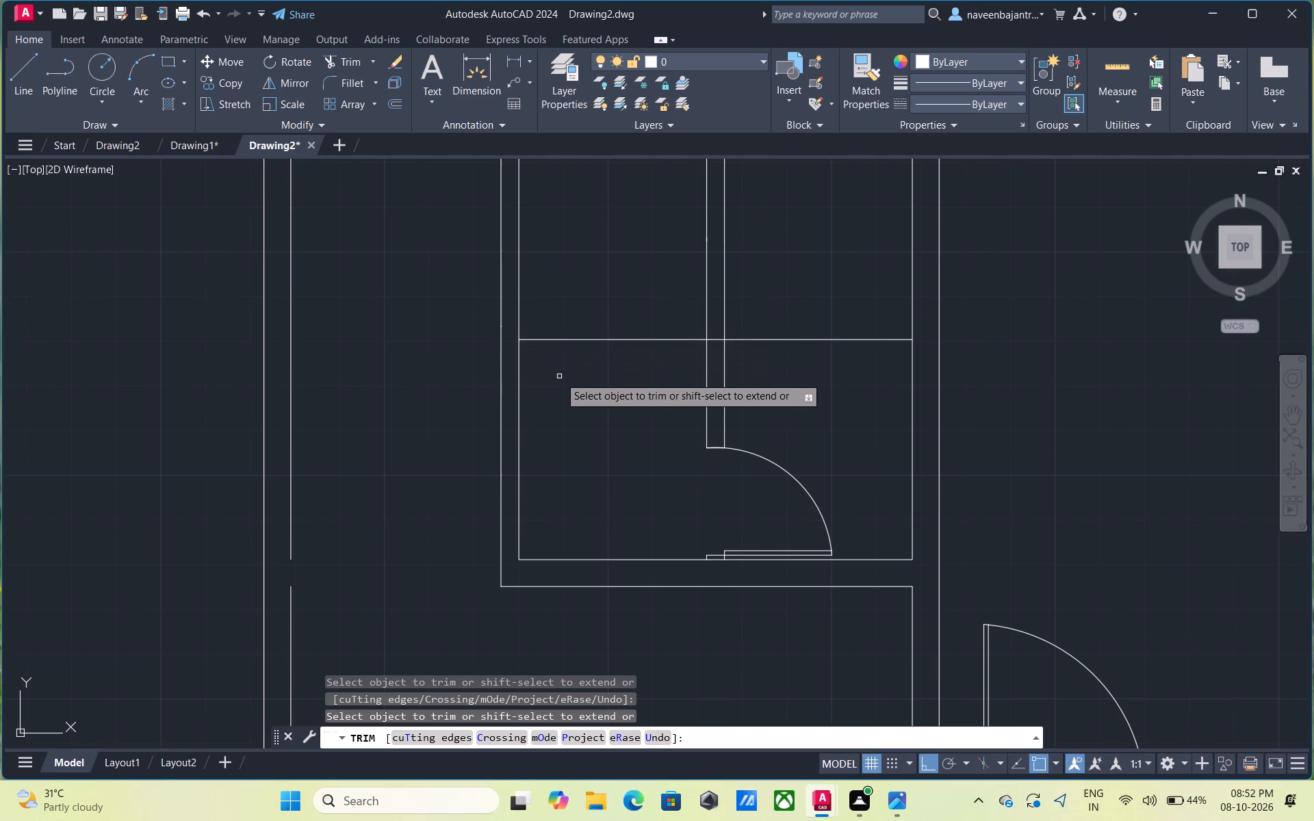
scroll(559, 377, down, 1)
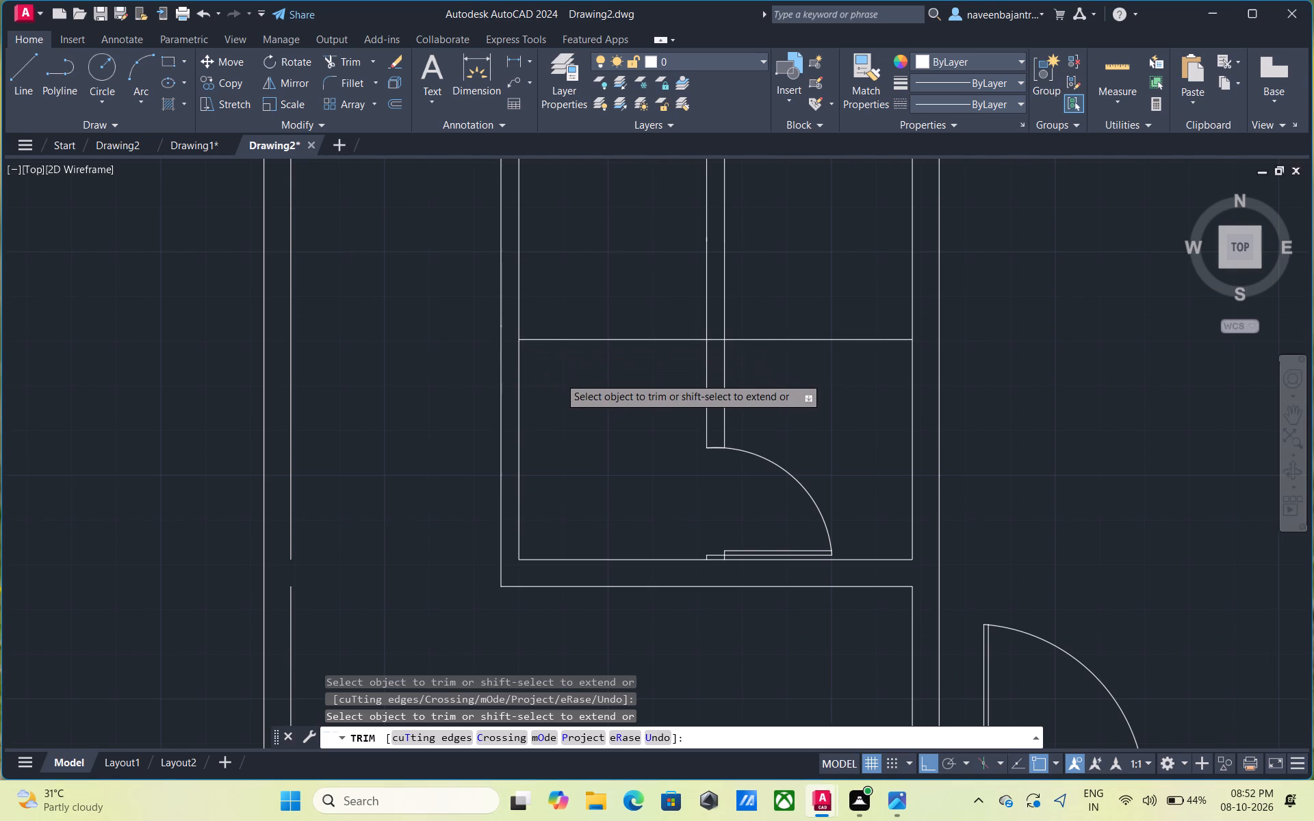
key(Escape)
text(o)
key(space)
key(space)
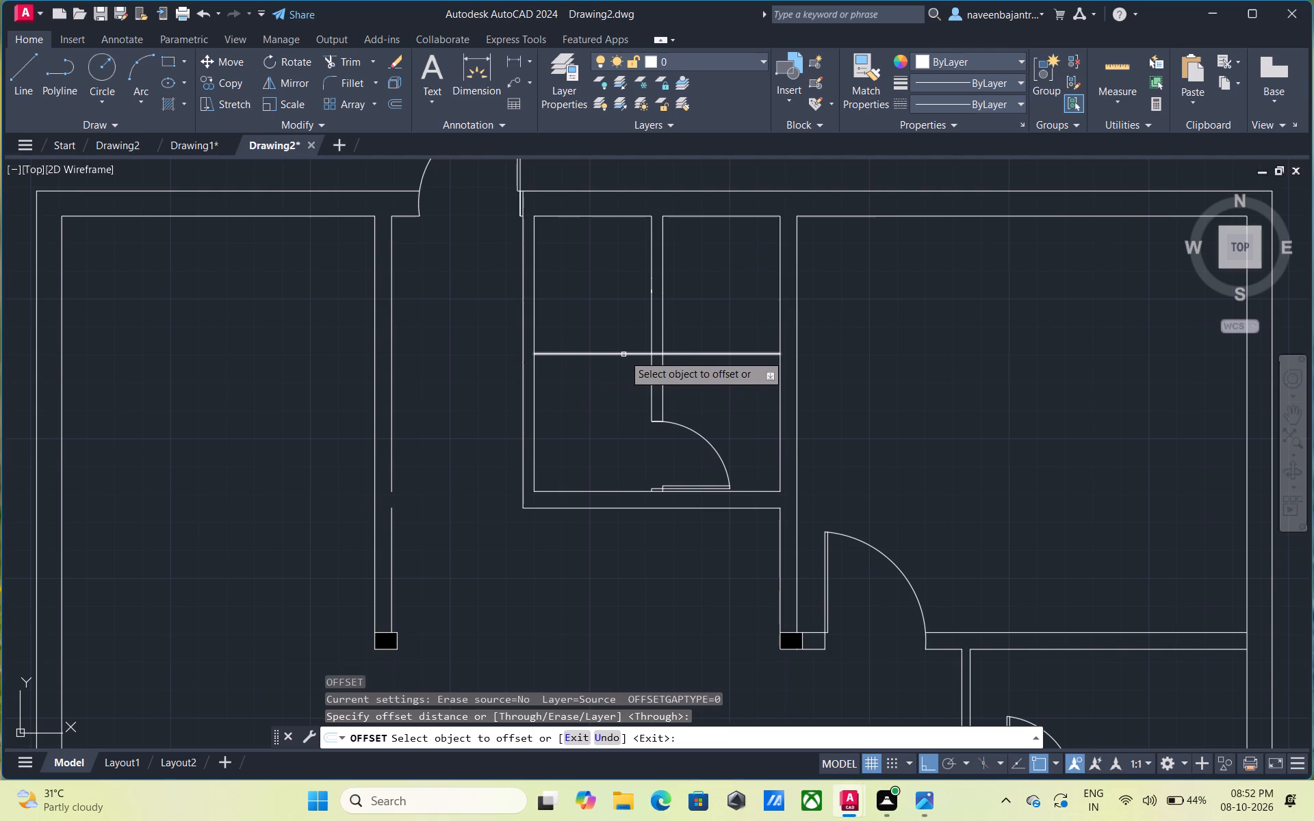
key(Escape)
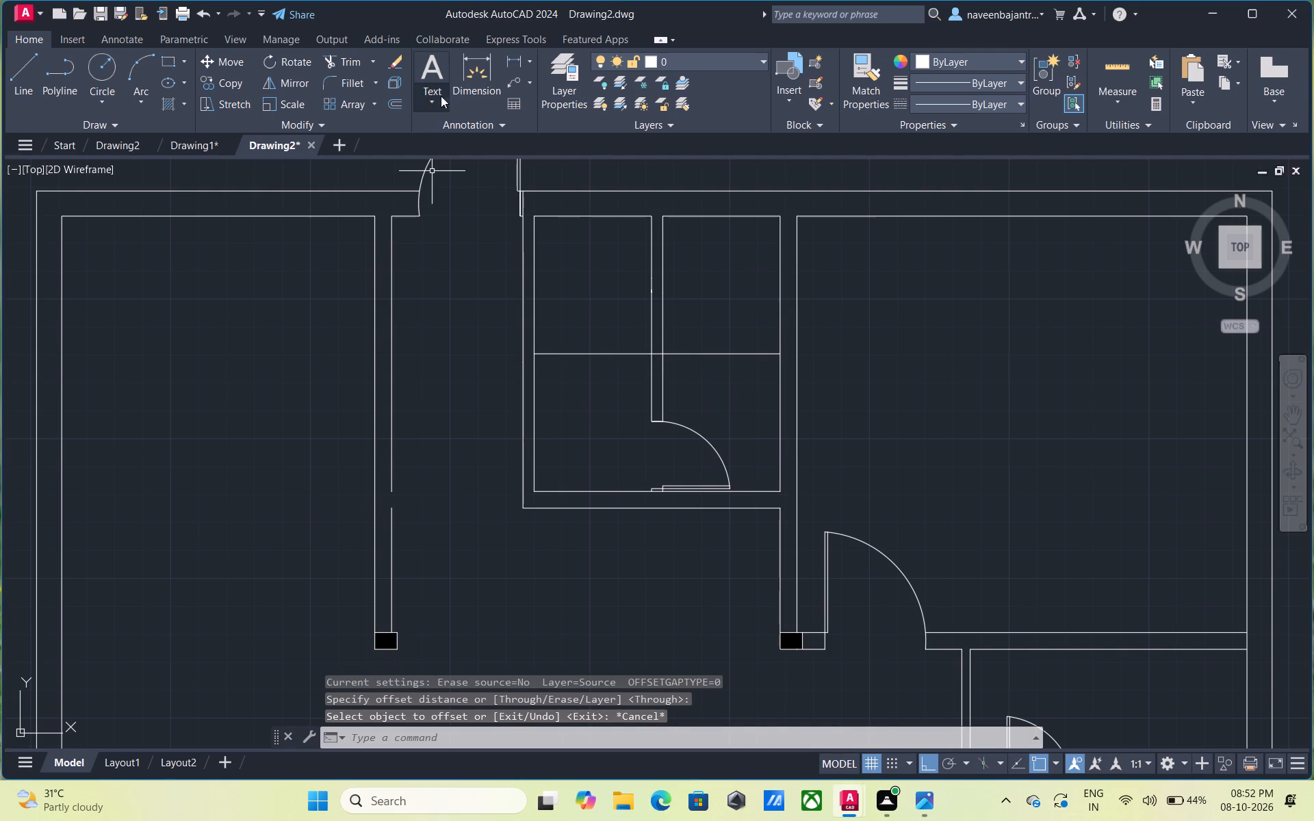
Measure the thickness of the left wall of the partitioned rooms.
click(464, 88)
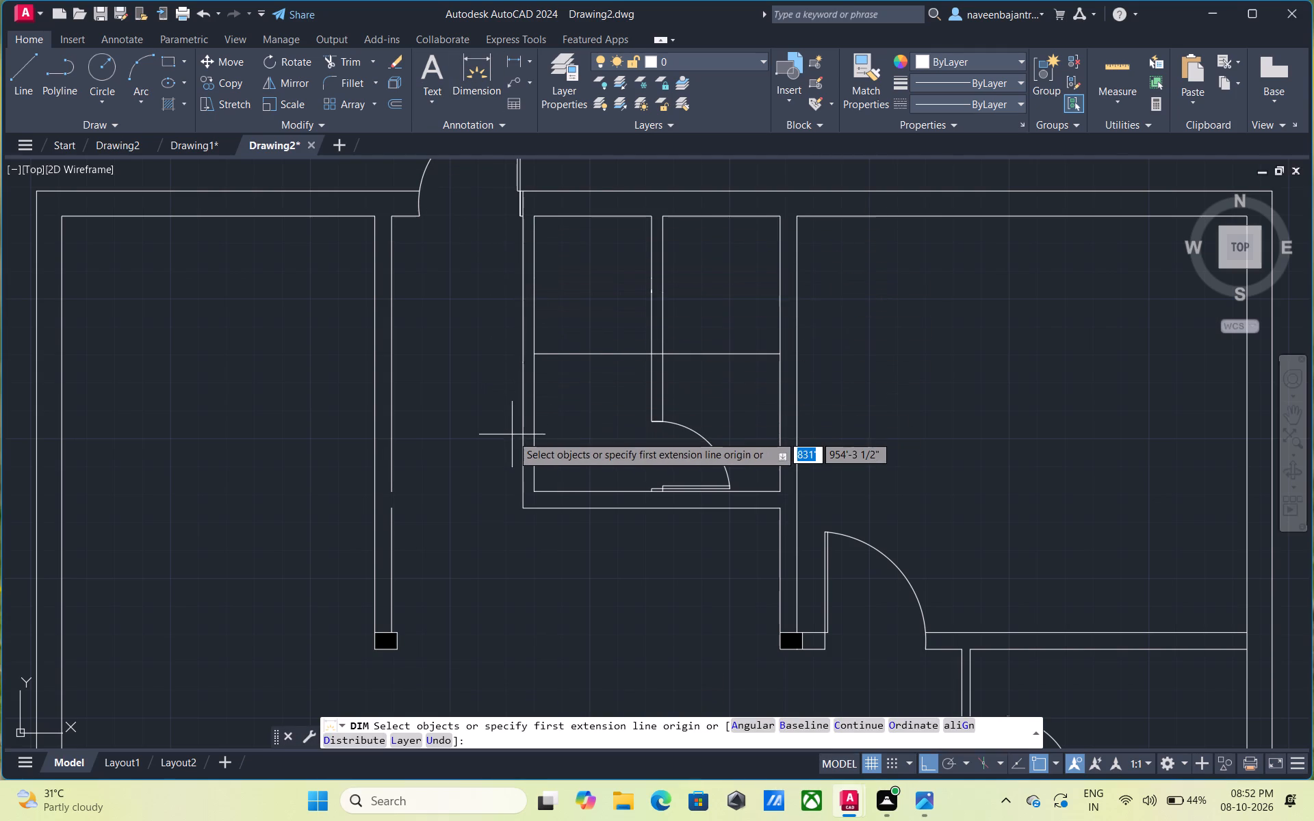
click(520, 435)
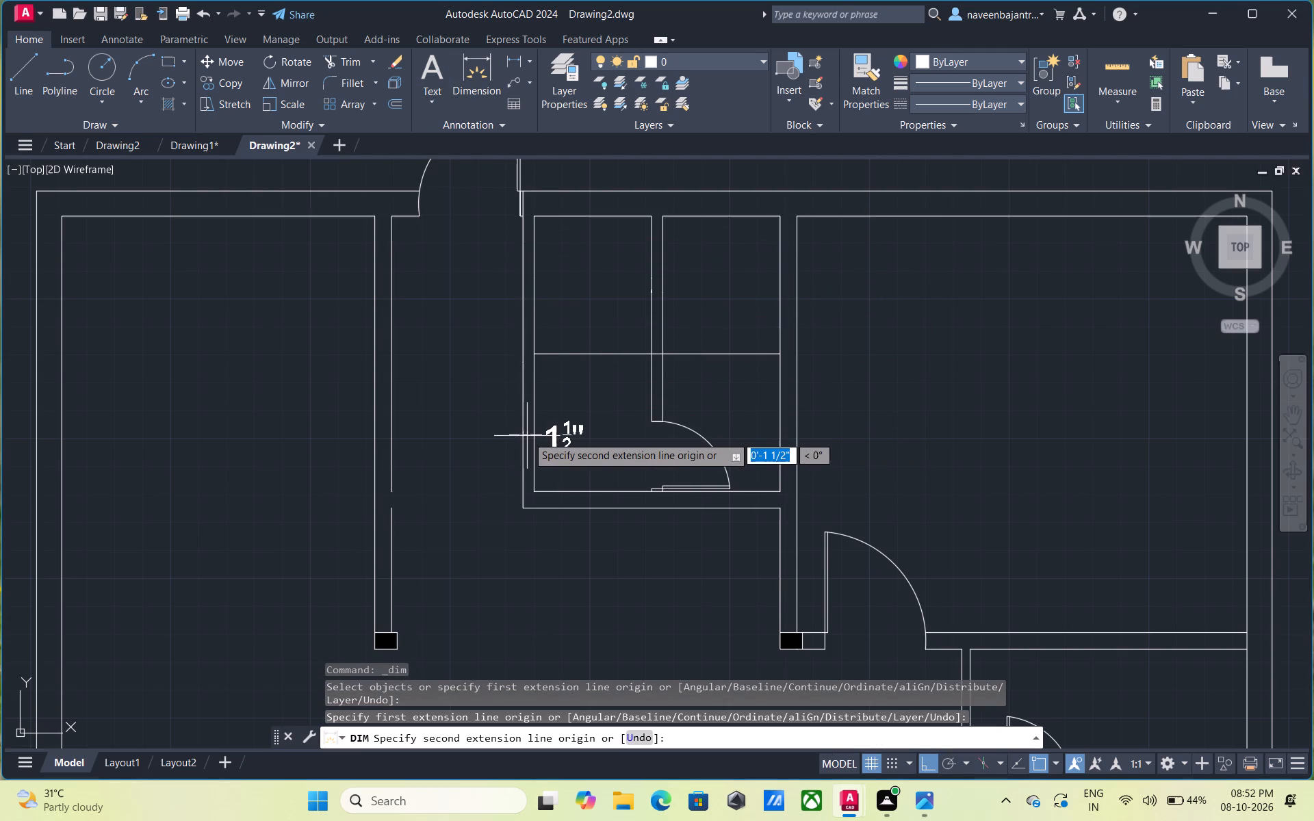
scroll(533, 436, up, 4)
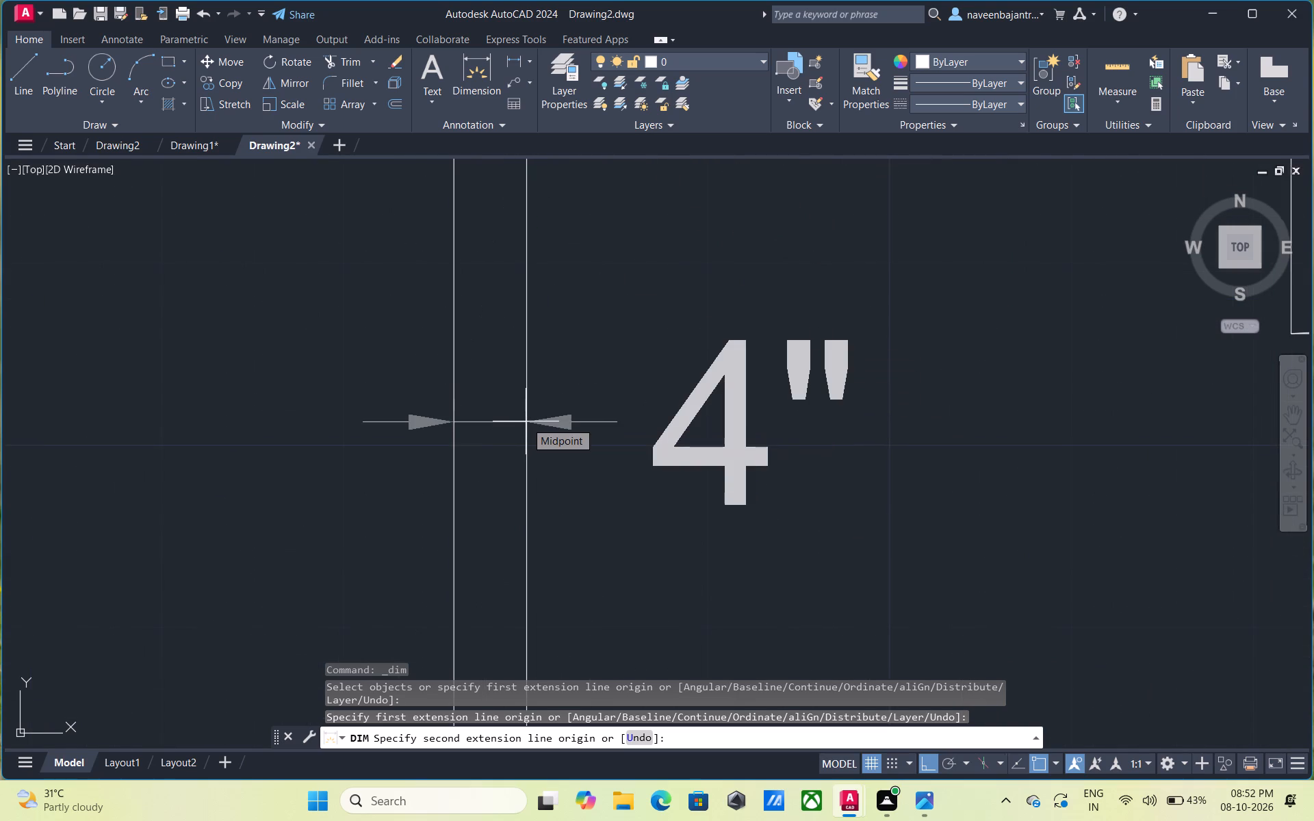
key(Escape)
scroll(535, 428, down, 4)
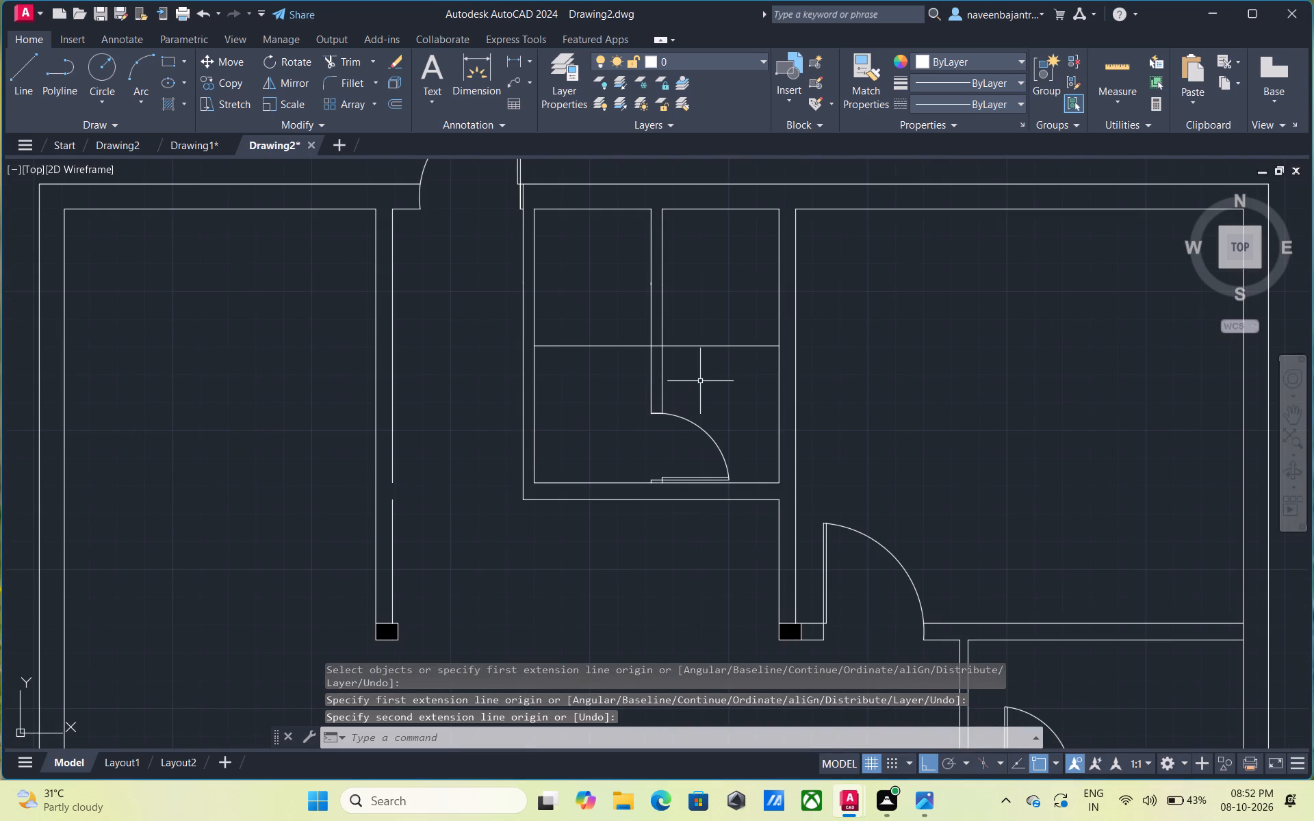
key(Escape)
Offset the horizontal line across the partitioned rooms by 2" to each side, above and below it.
text(o)
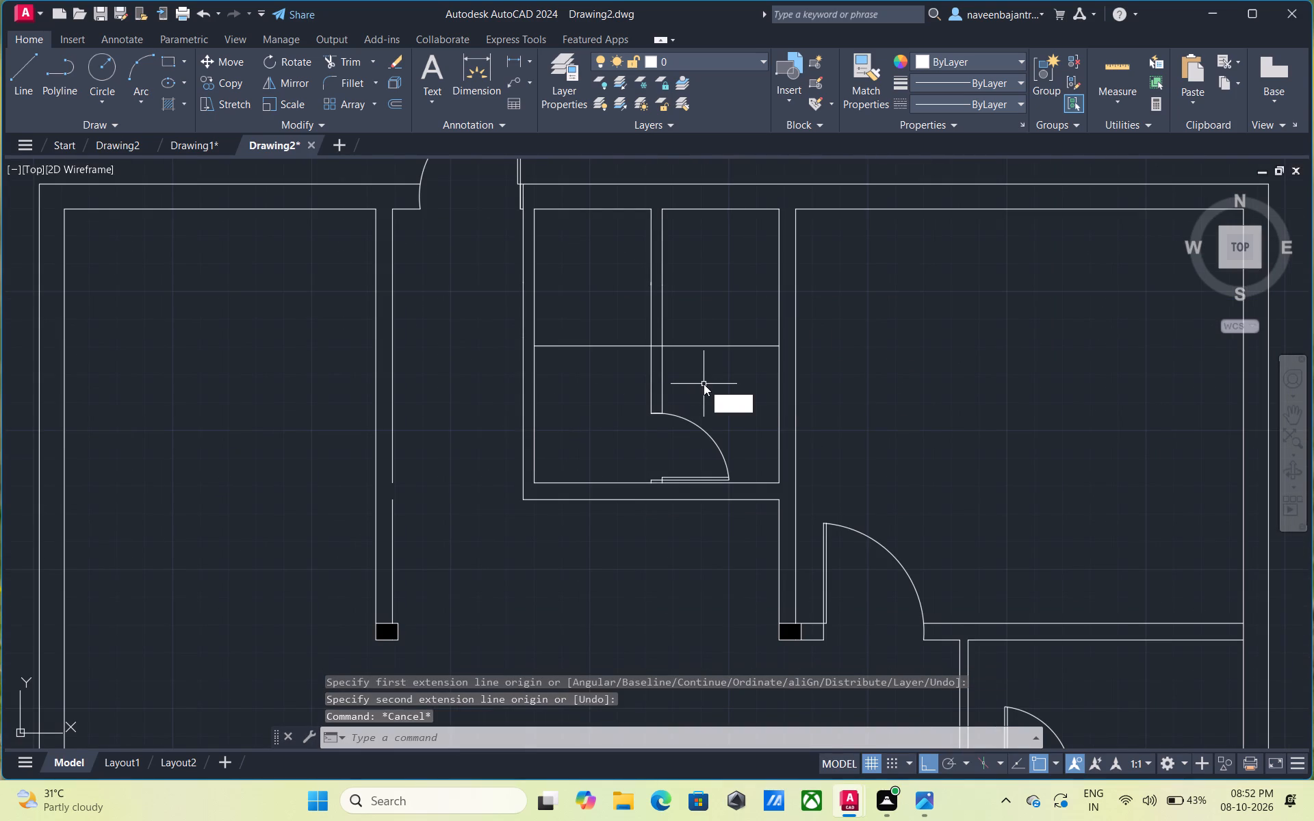
key(space)
key(space)
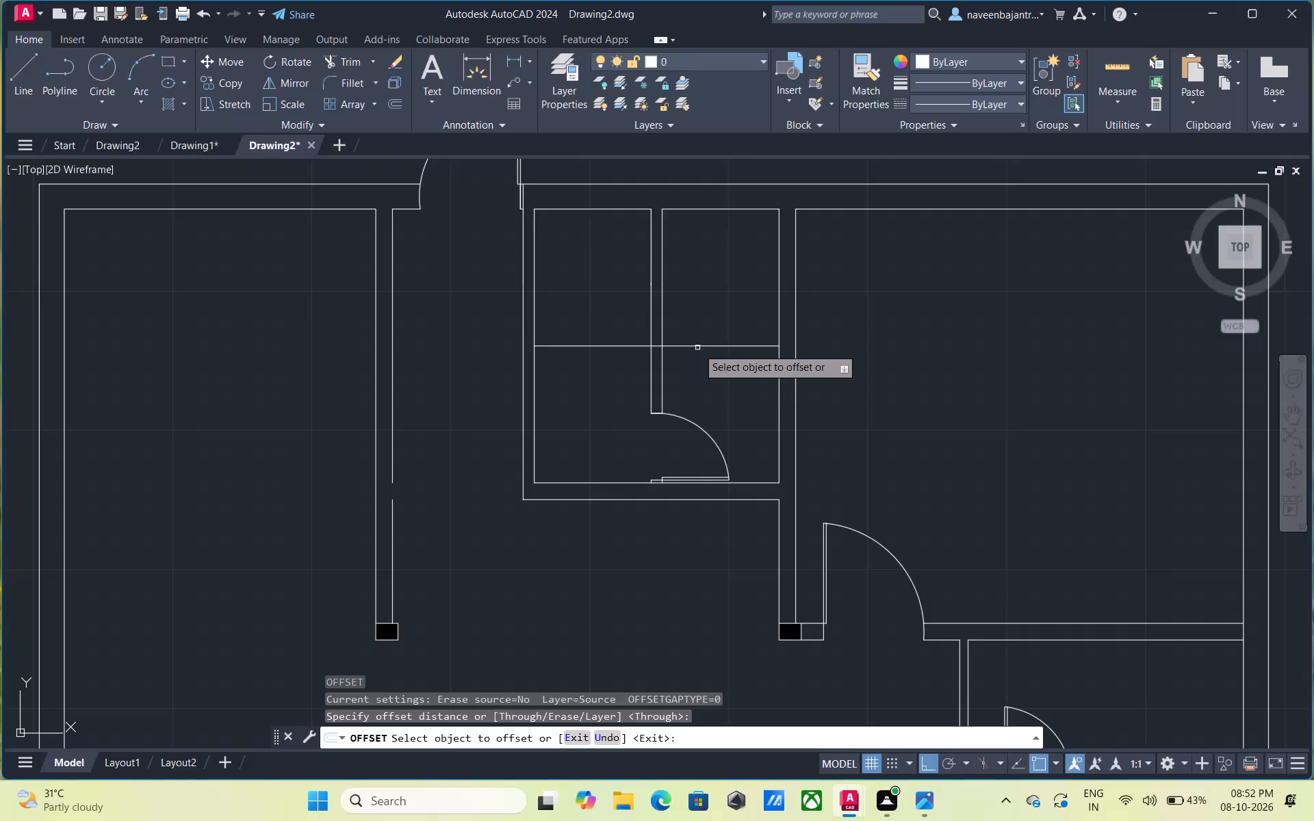
click(697, 346)
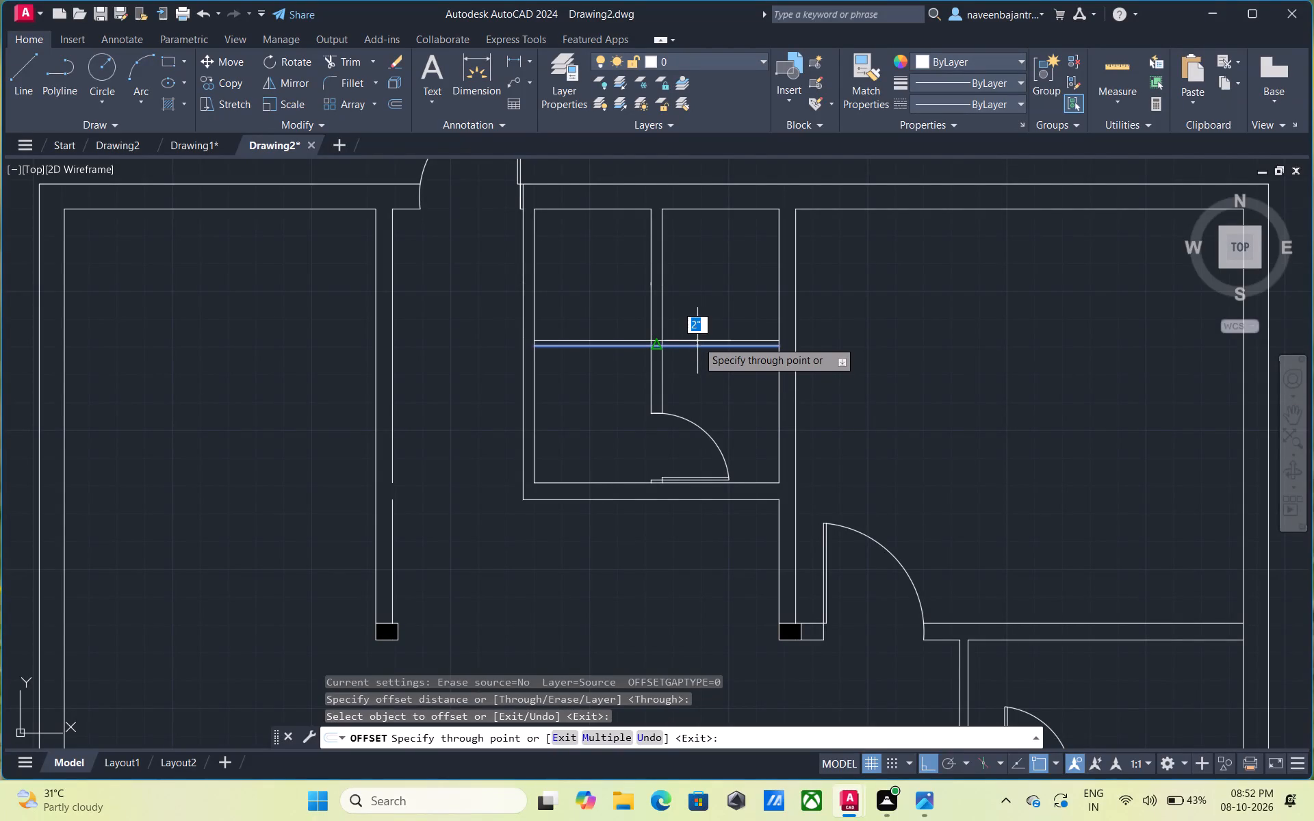
key(2)
key(shift+quotedbl)
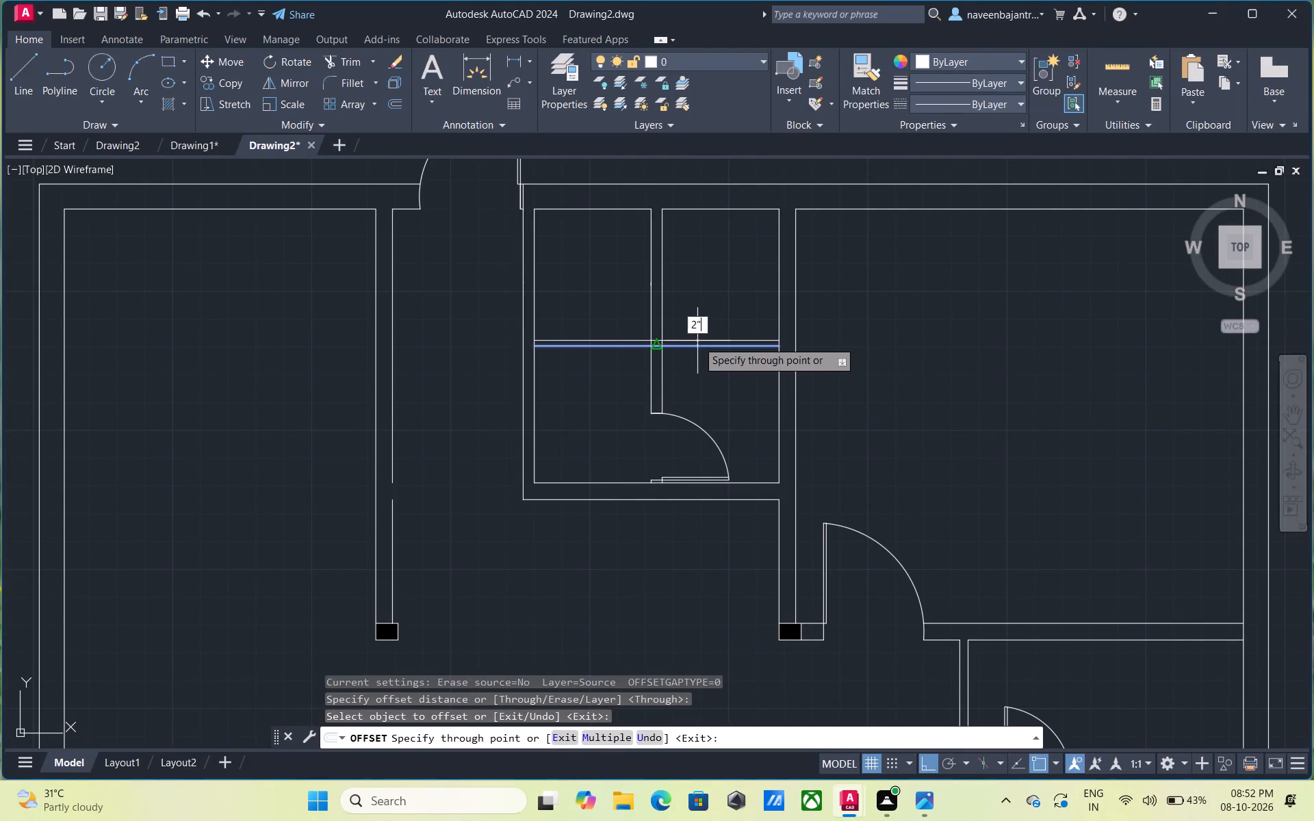
key(Return)
click(696, 347)
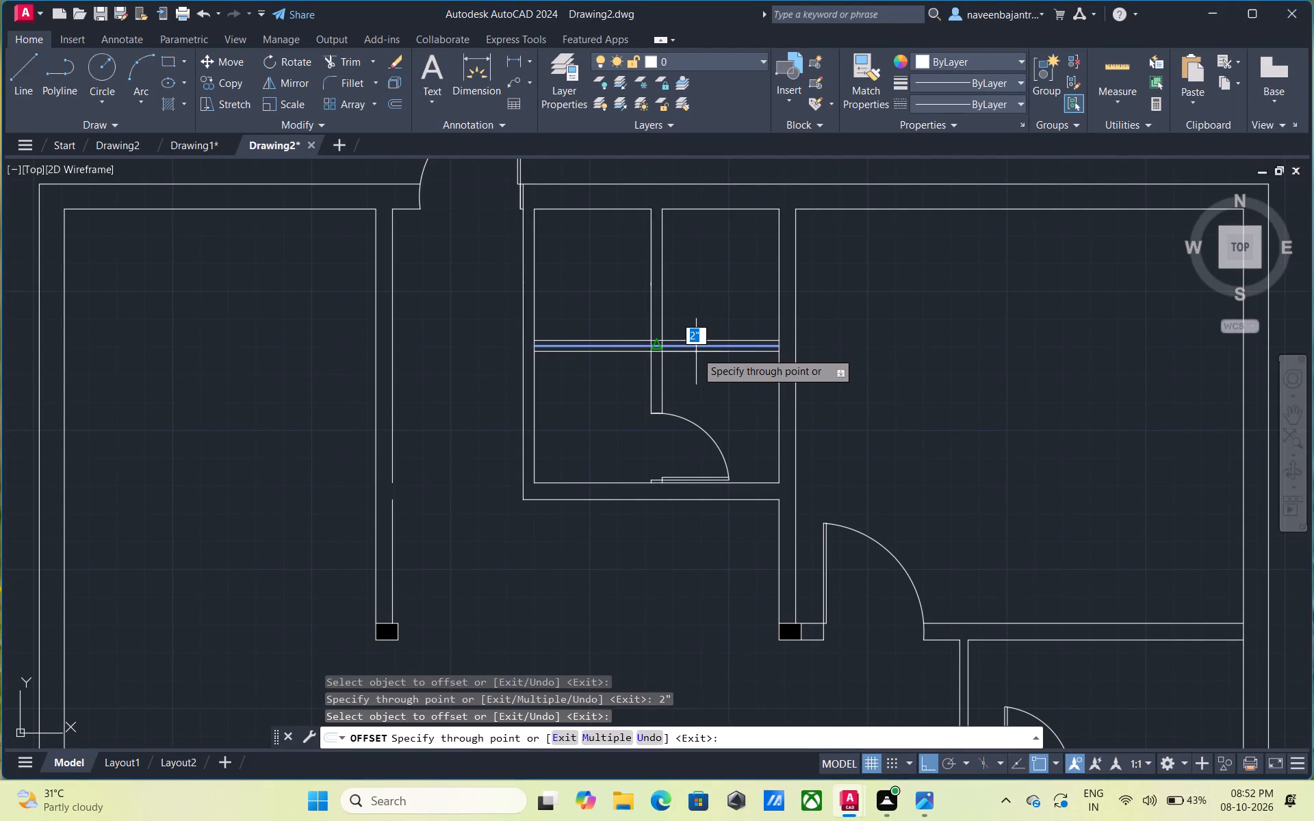
key(2)
key(shift+quotedbl)
key(Return)
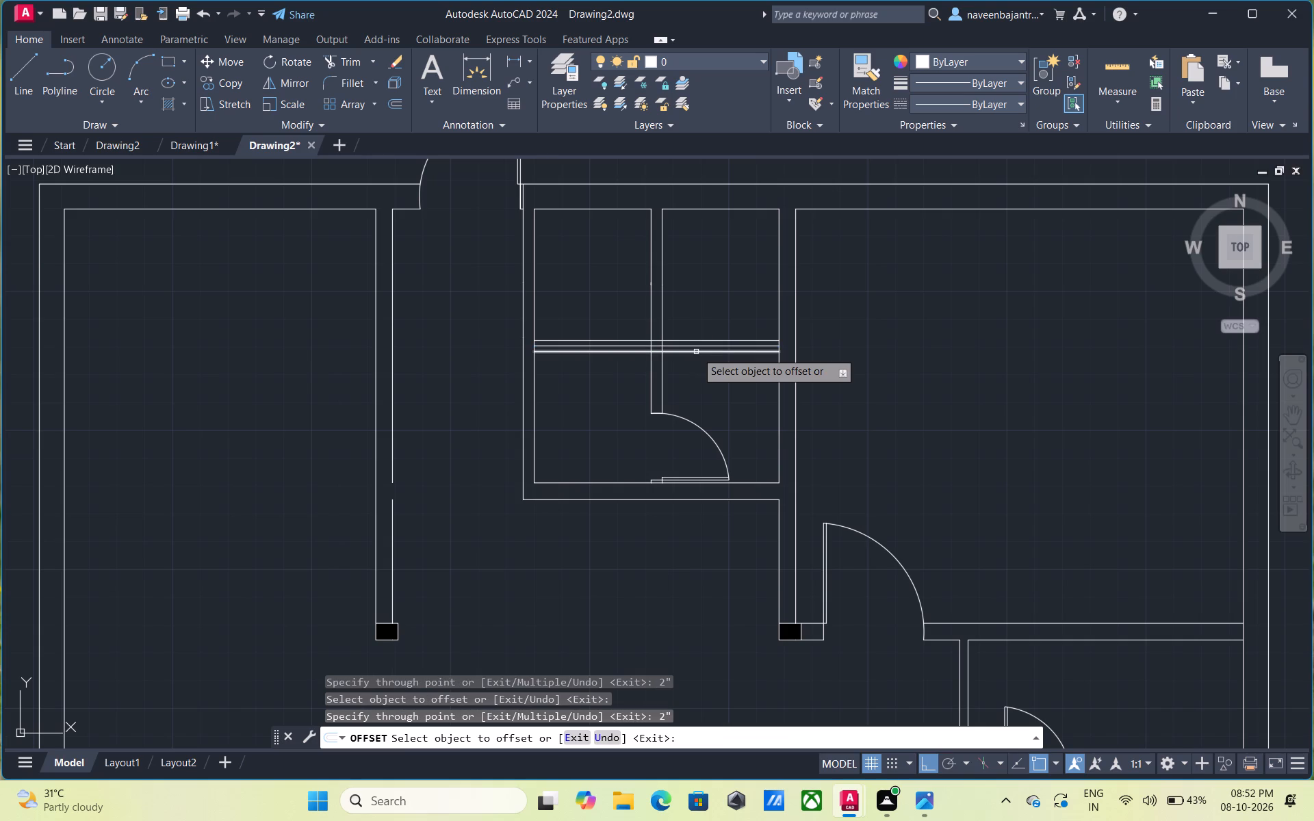
key(Escape)
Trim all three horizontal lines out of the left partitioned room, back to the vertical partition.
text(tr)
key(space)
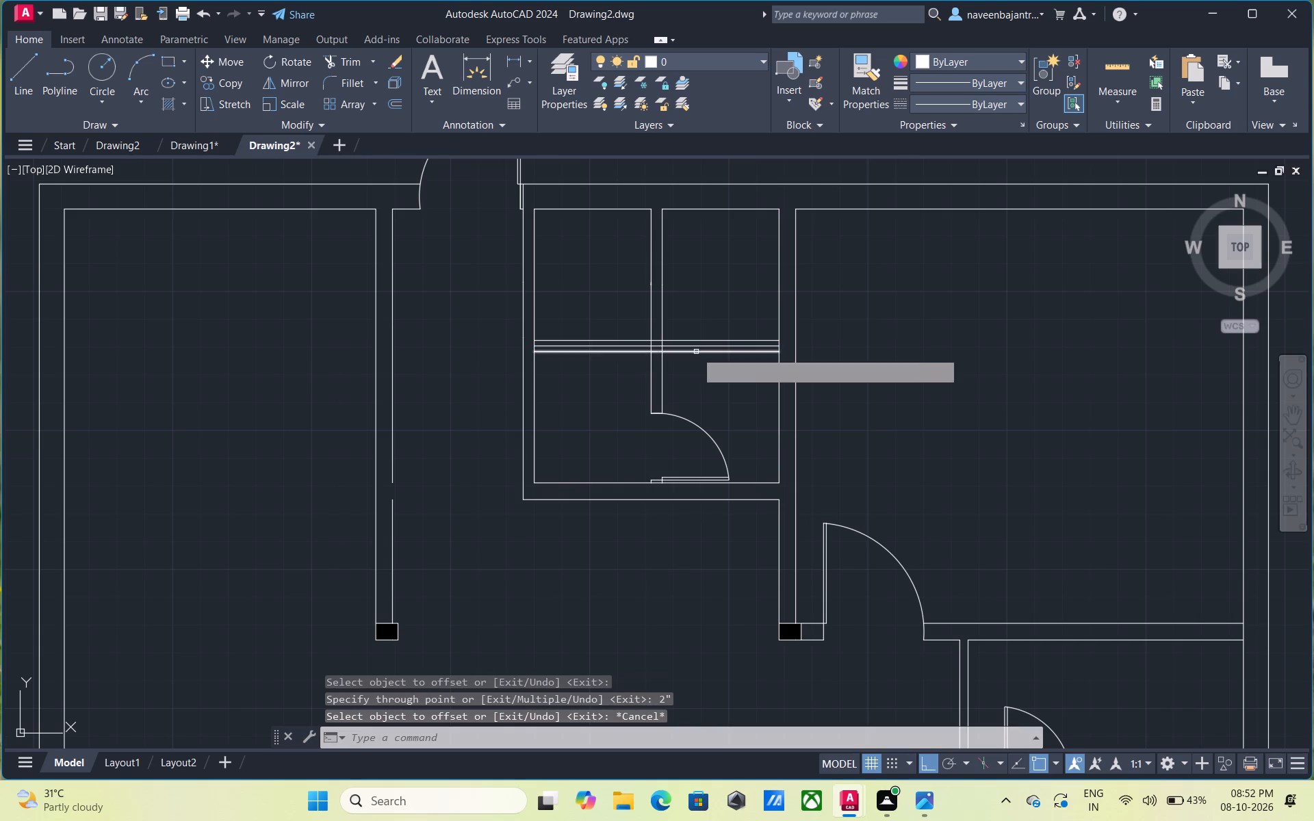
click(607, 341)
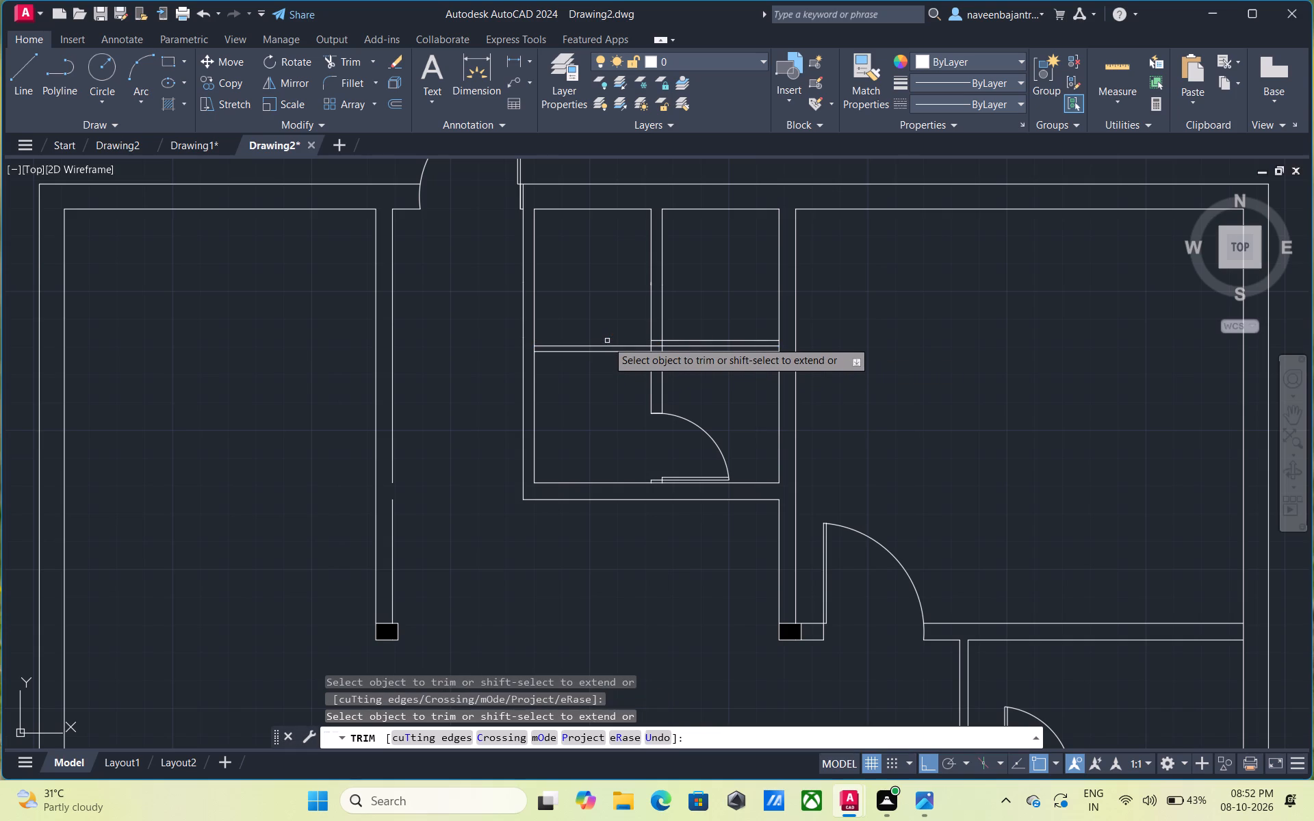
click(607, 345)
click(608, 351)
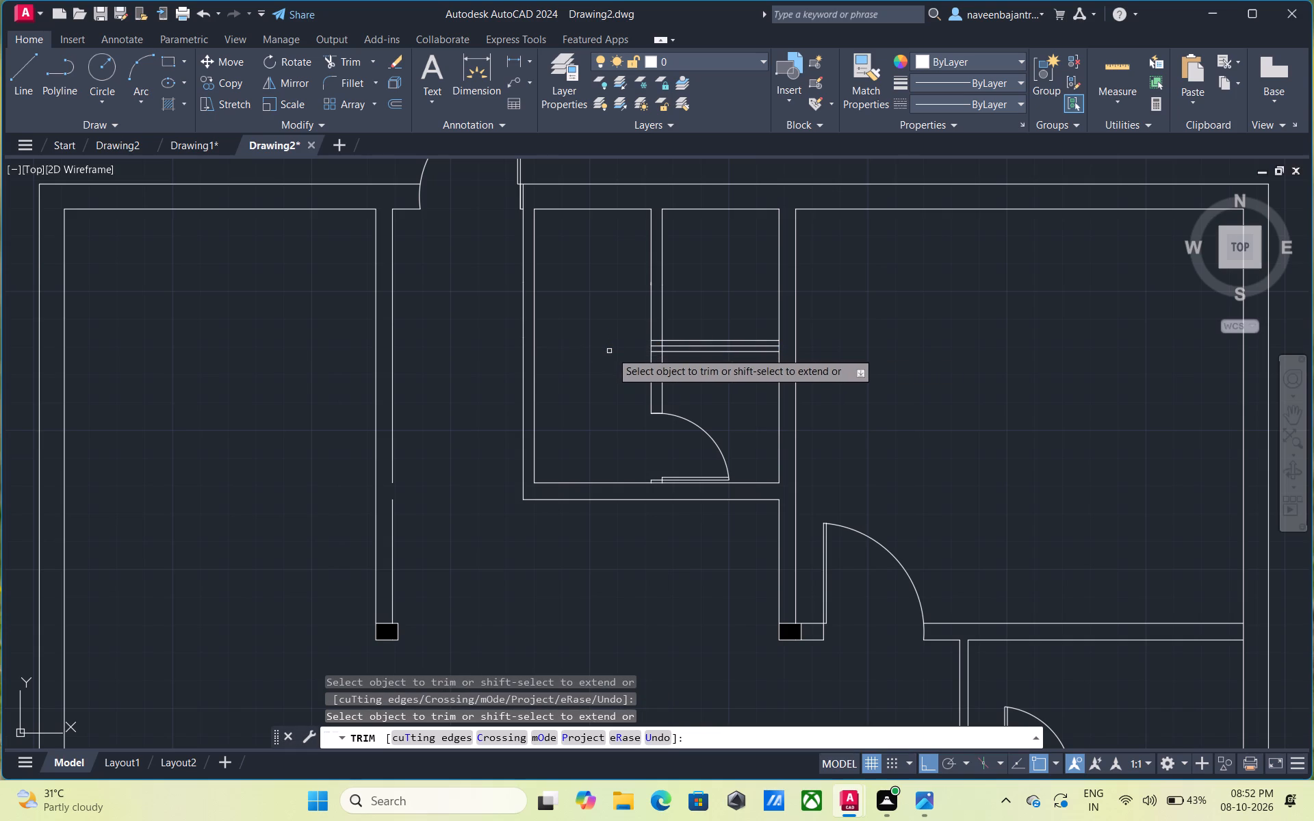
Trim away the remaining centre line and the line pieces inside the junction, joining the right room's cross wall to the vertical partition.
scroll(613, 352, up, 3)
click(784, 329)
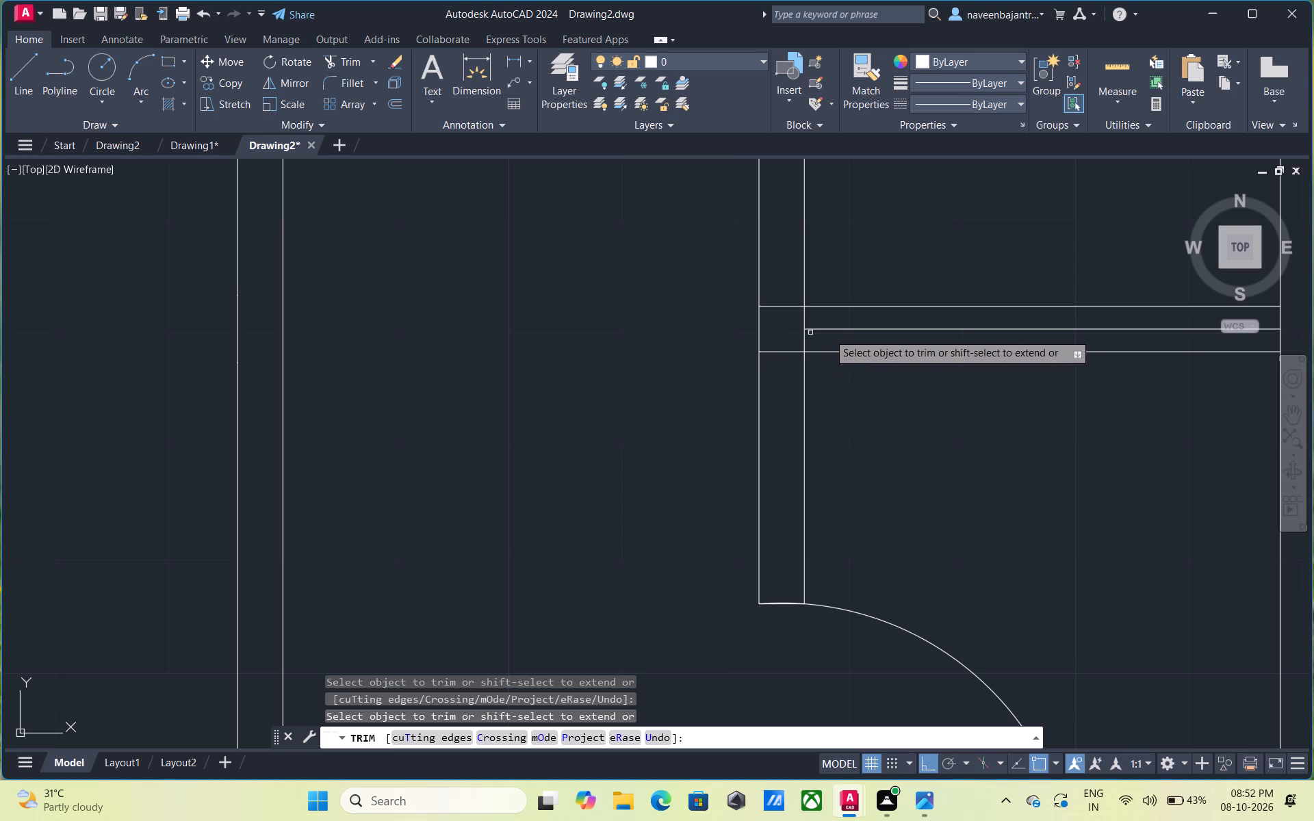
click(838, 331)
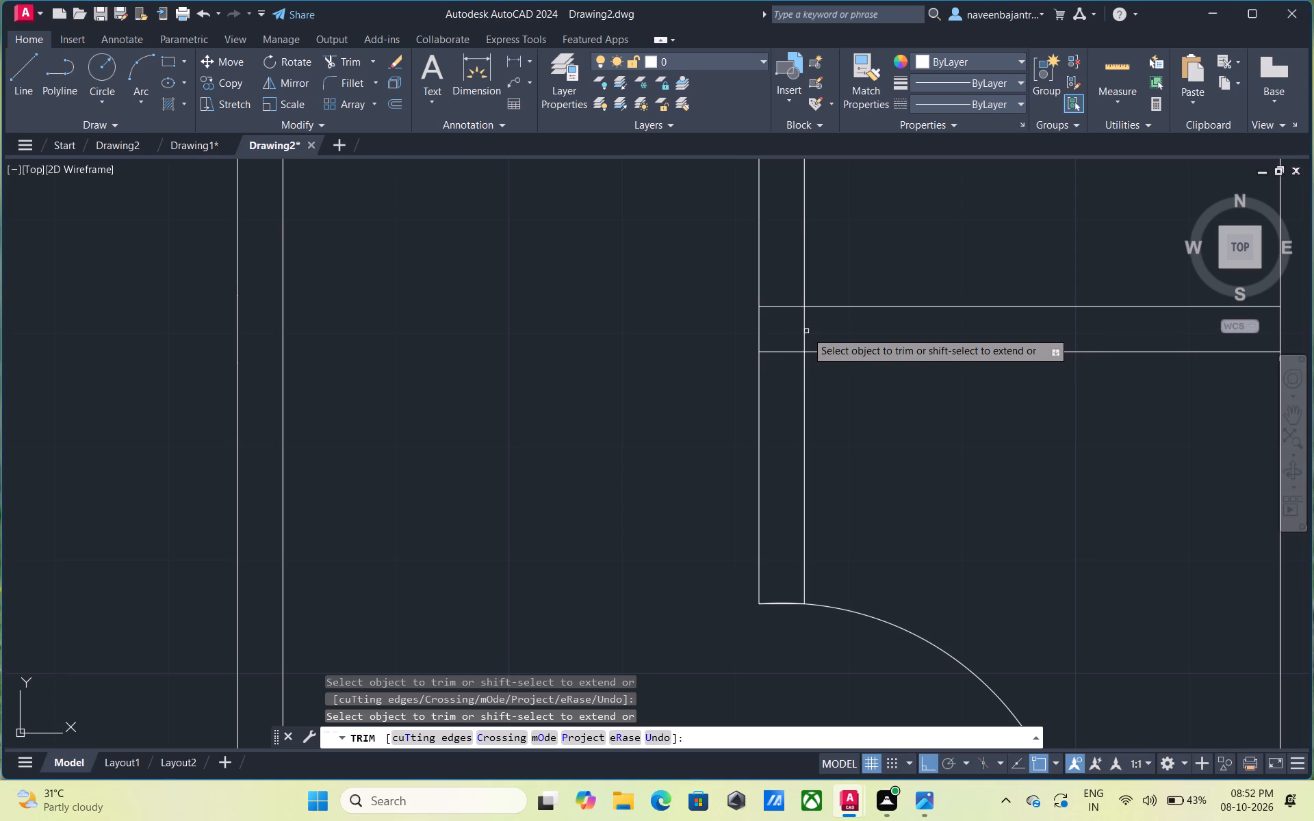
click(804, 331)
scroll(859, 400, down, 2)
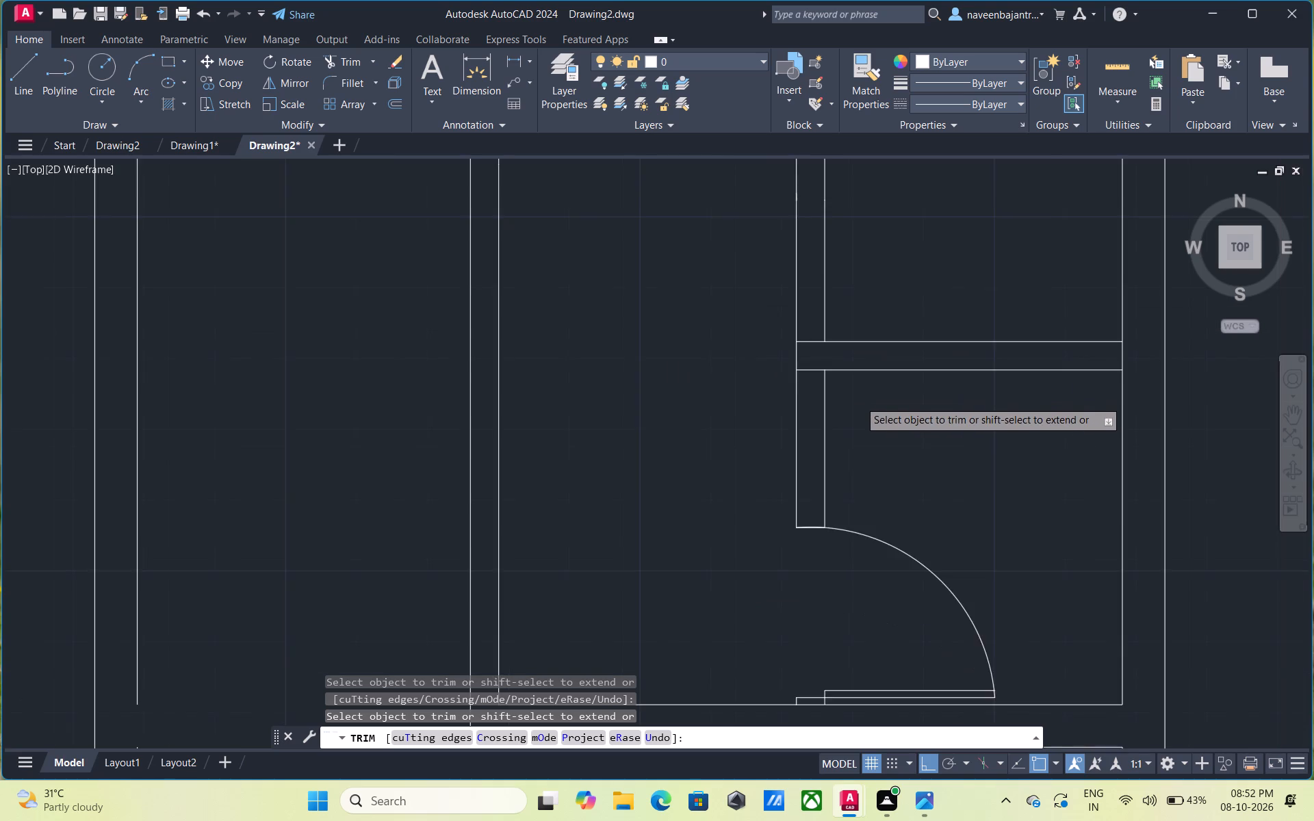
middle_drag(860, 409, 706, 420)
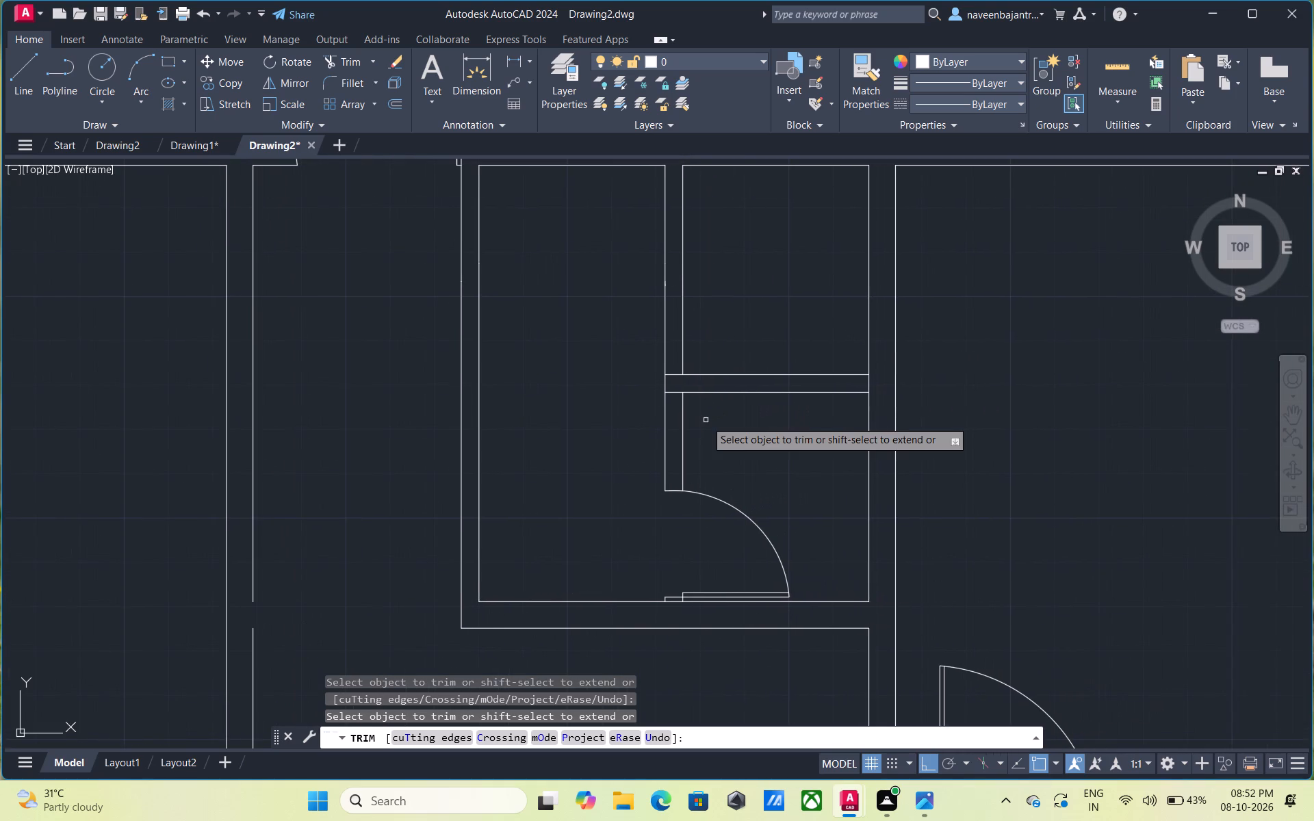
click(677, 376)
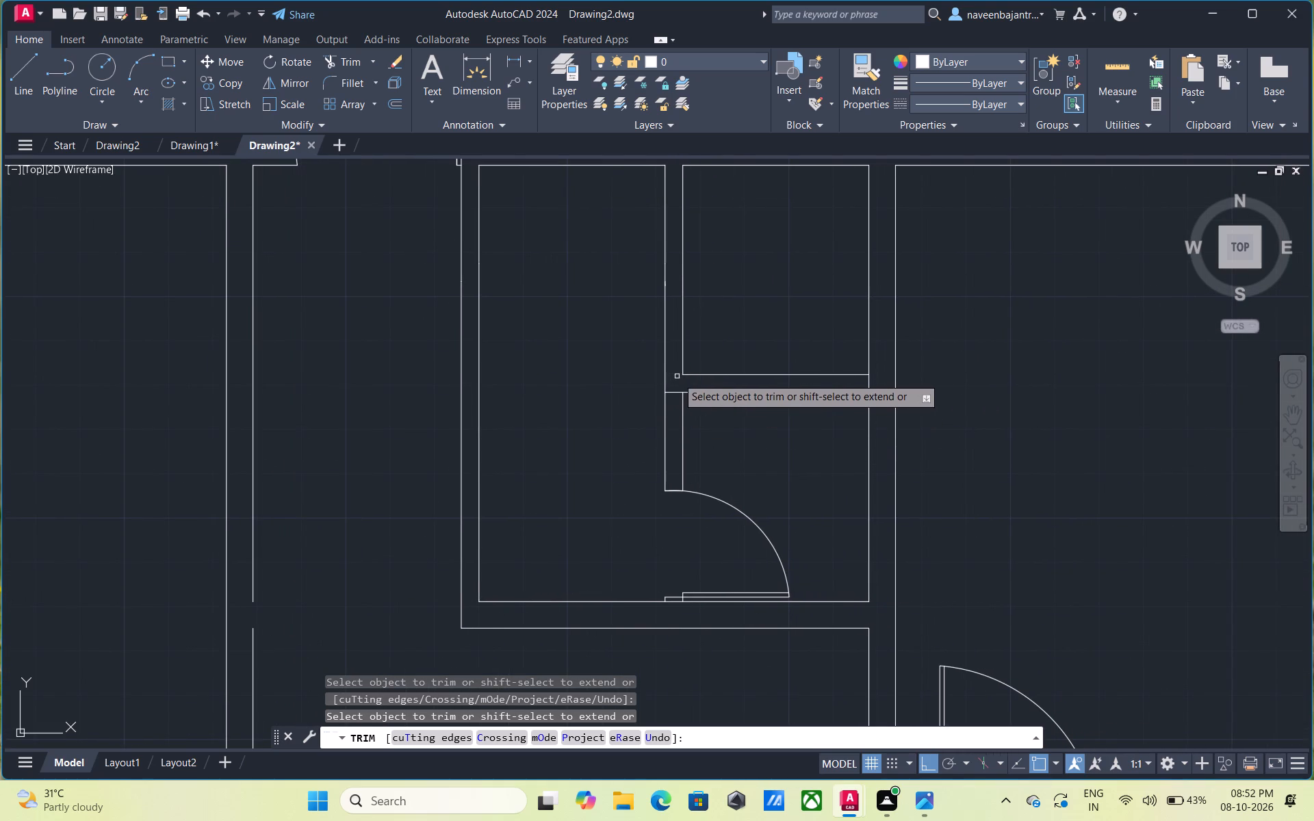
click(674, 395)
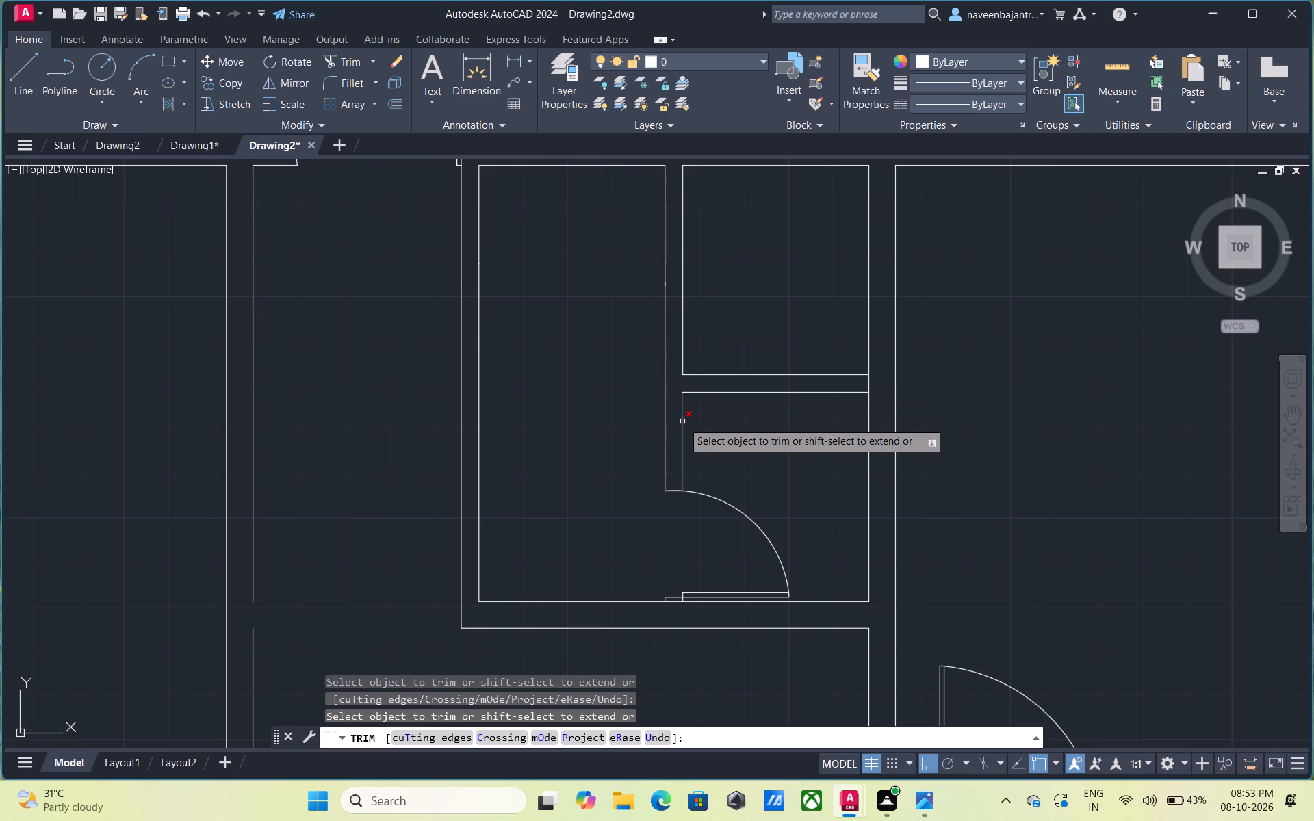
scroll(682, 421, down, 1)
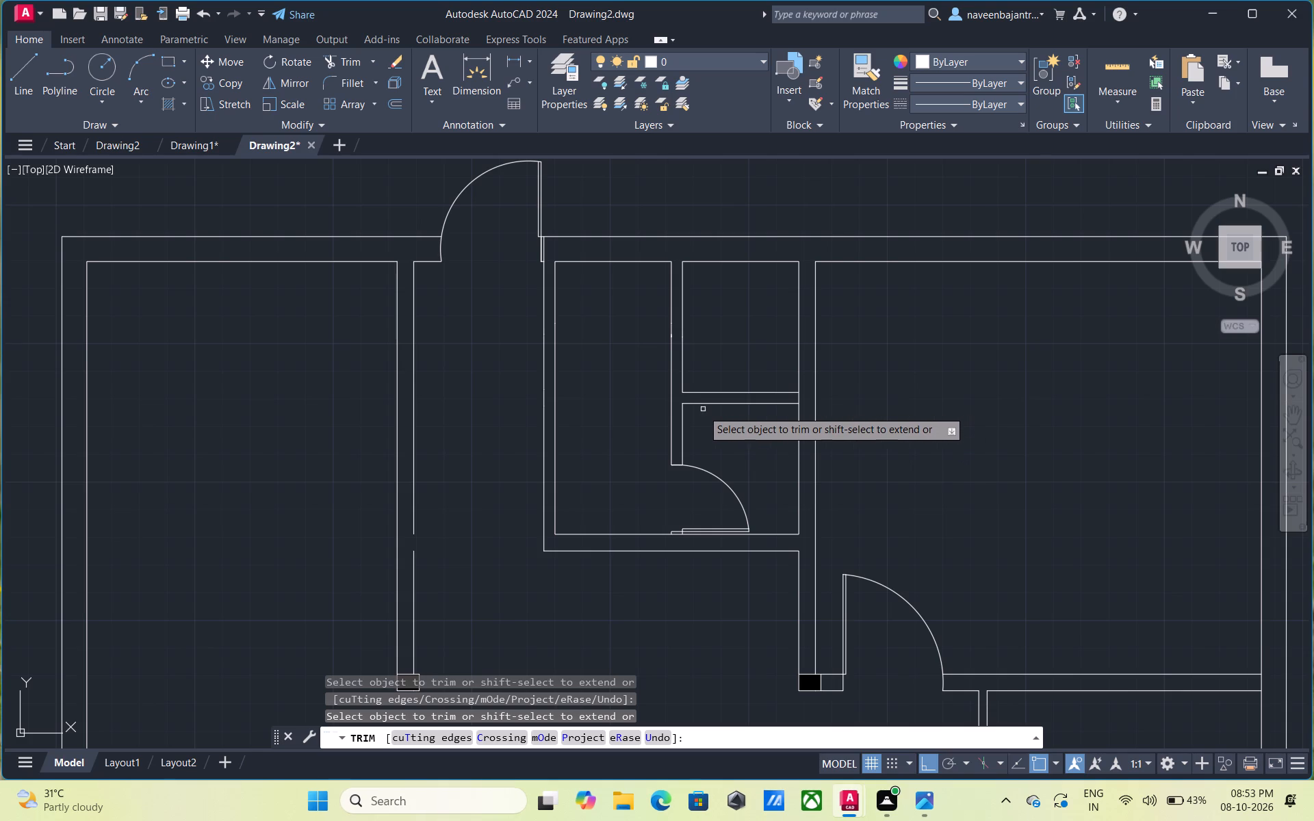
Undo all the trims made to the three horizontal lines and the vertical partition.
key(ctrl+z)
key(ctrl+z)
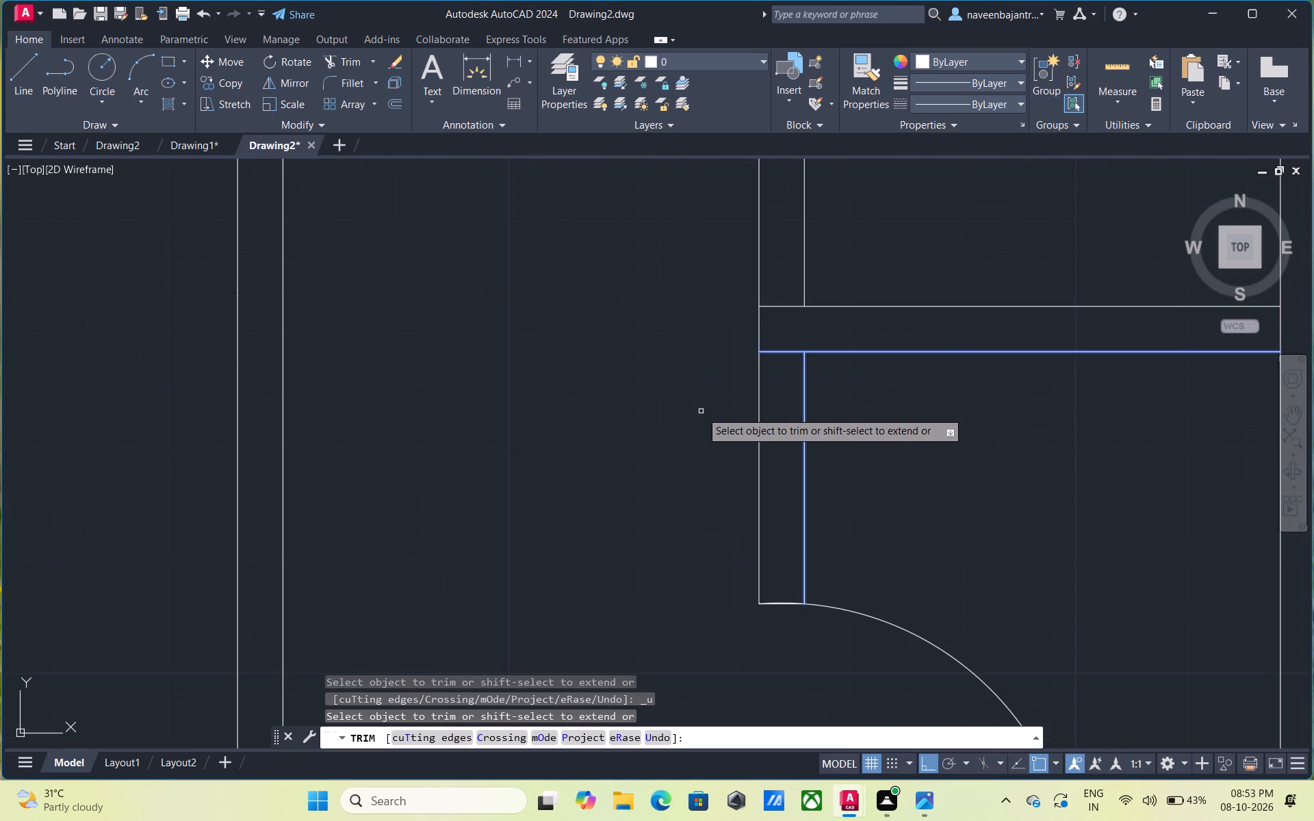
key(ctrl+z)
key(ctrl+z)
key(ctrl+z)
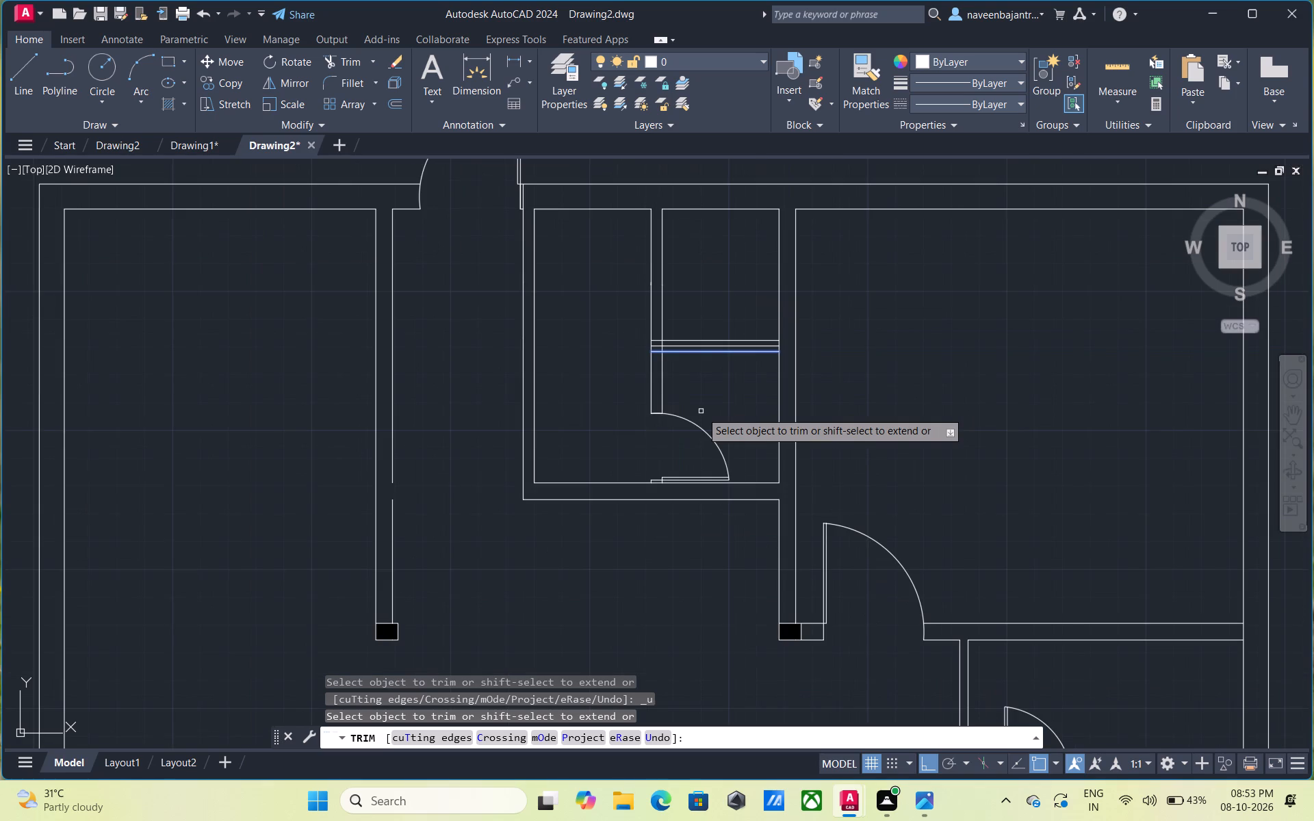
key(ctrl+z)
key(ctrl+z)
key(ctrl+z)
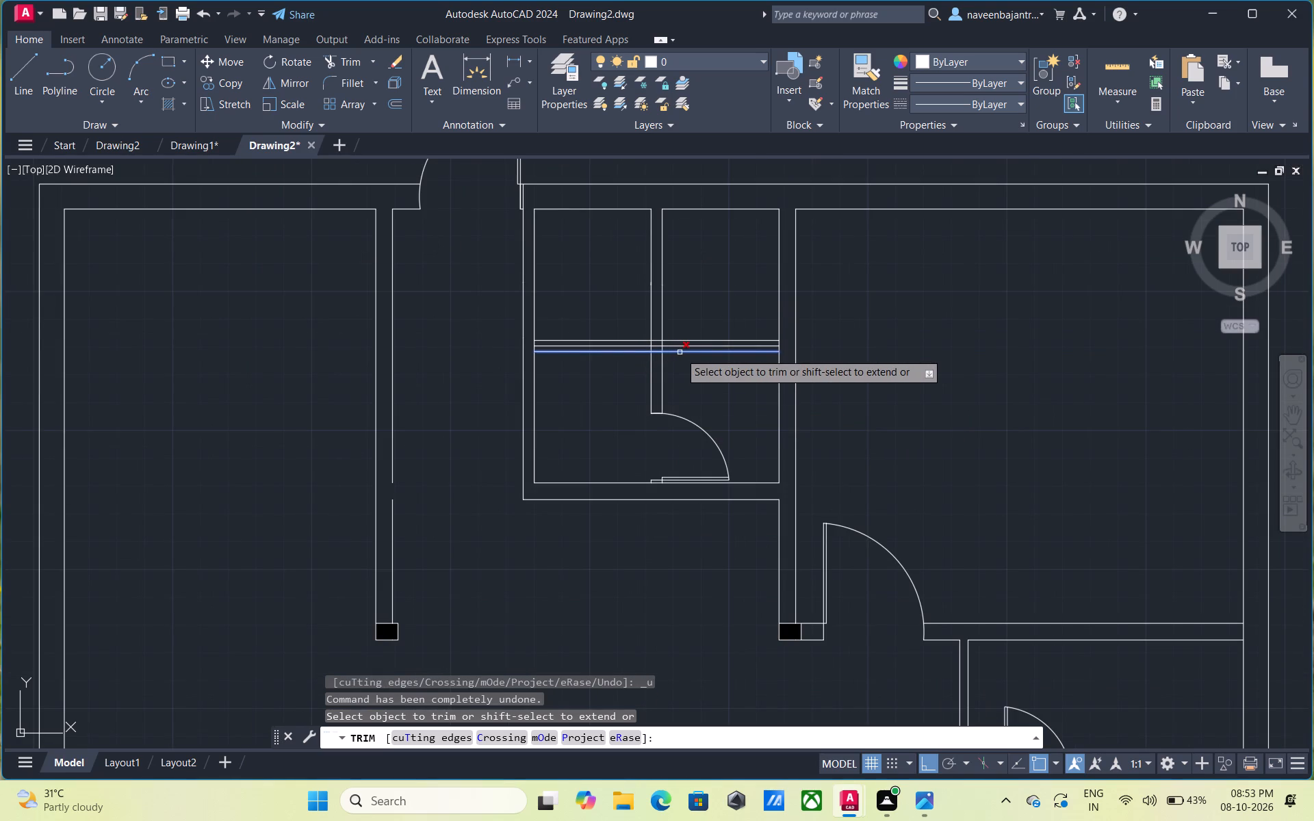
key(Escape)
Trim away the whole centre line between the two offset lines, in the left room, the right room and inside the partition.
text(tr)
key(space)
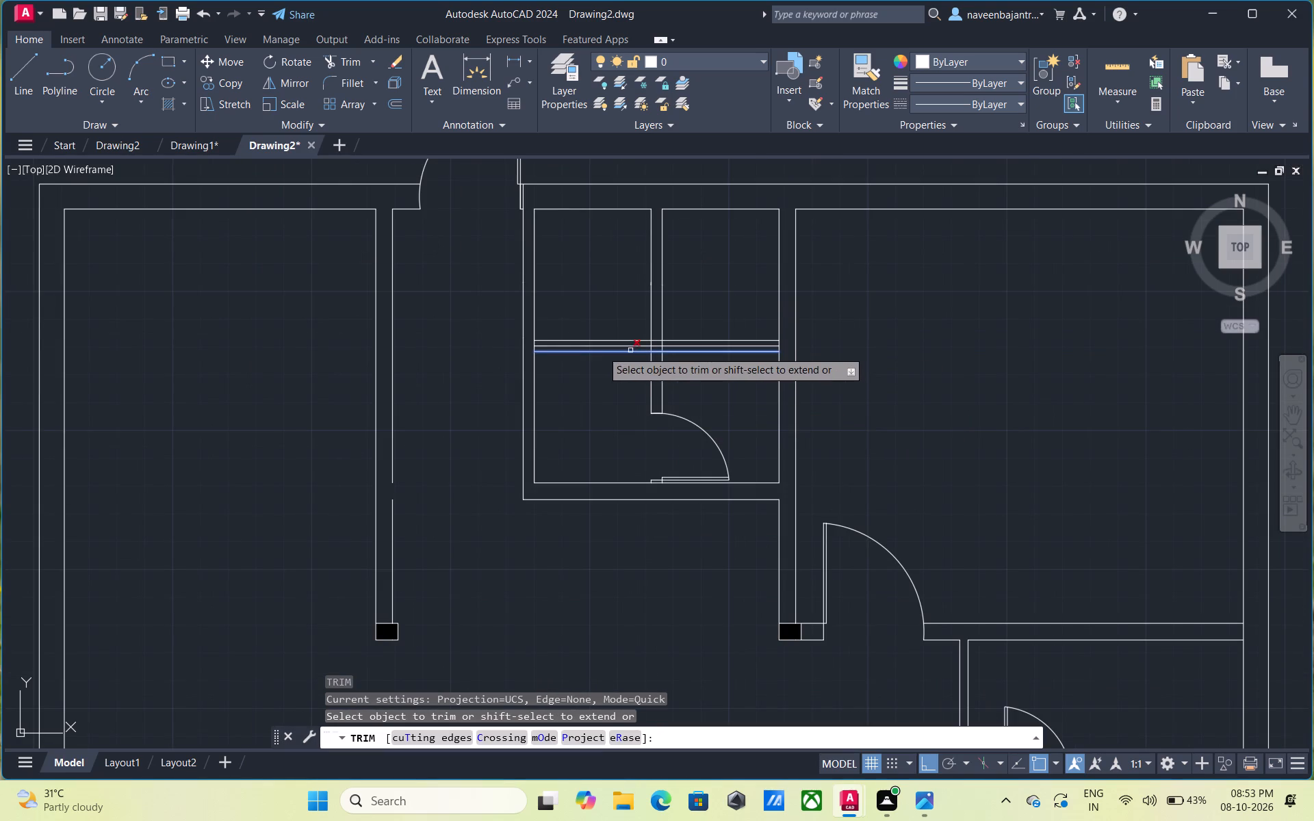
click(604, 347)
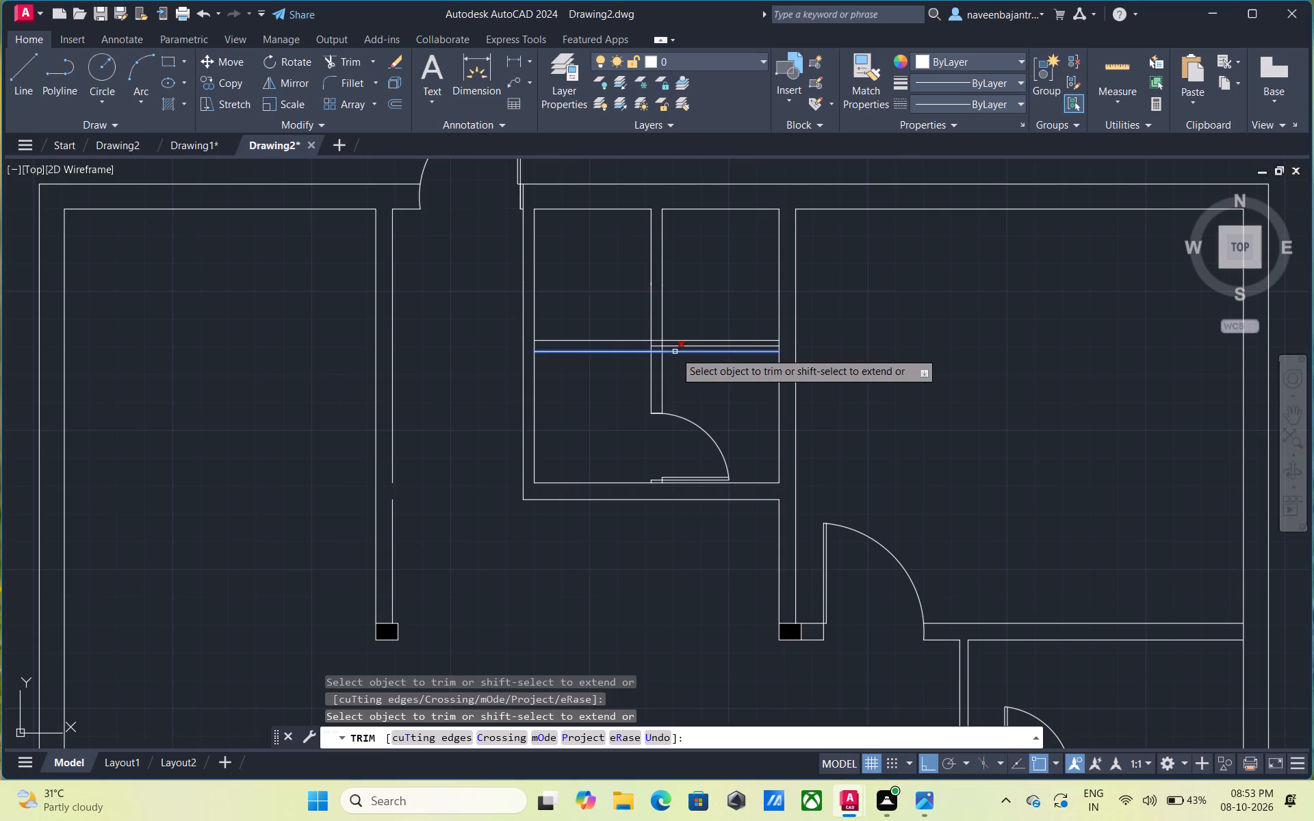
key(Escape)
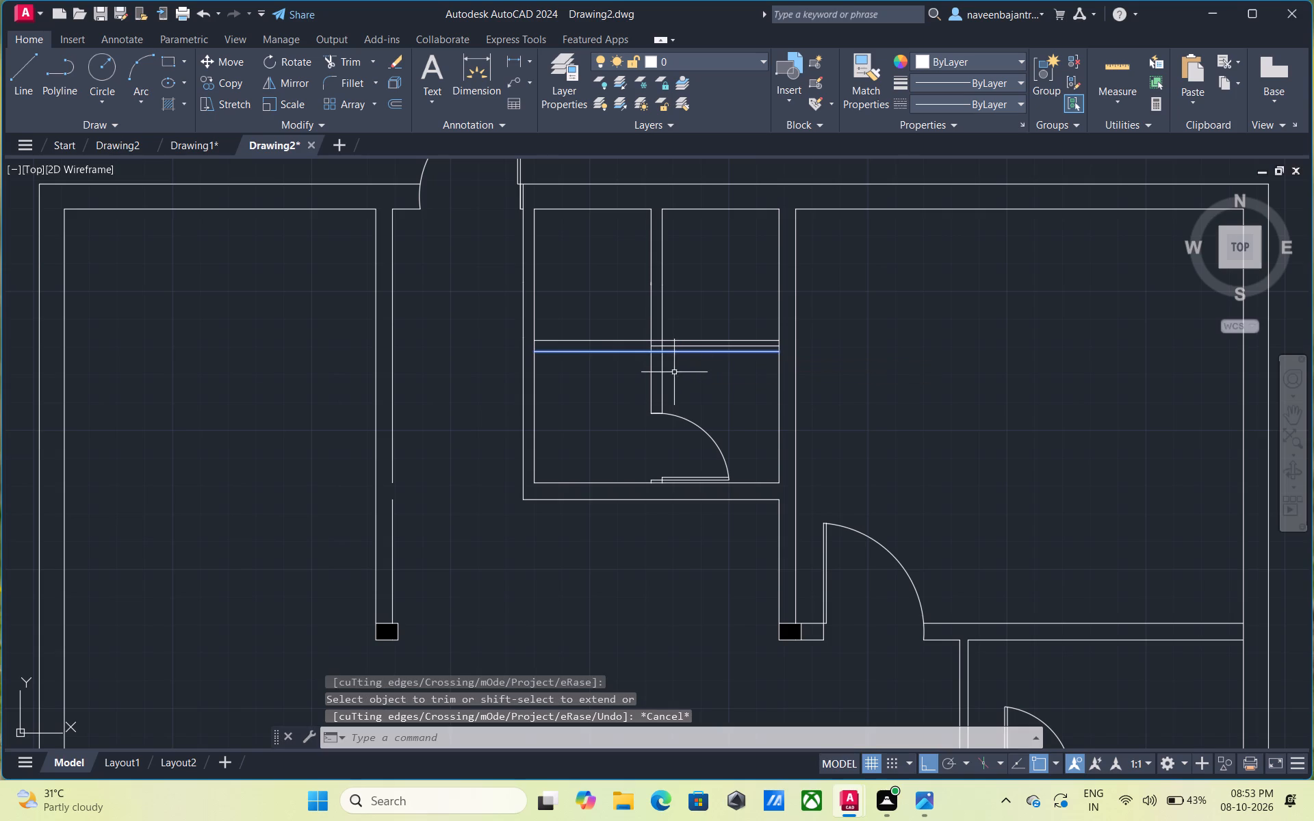
key(Escape)
click(716, 400)
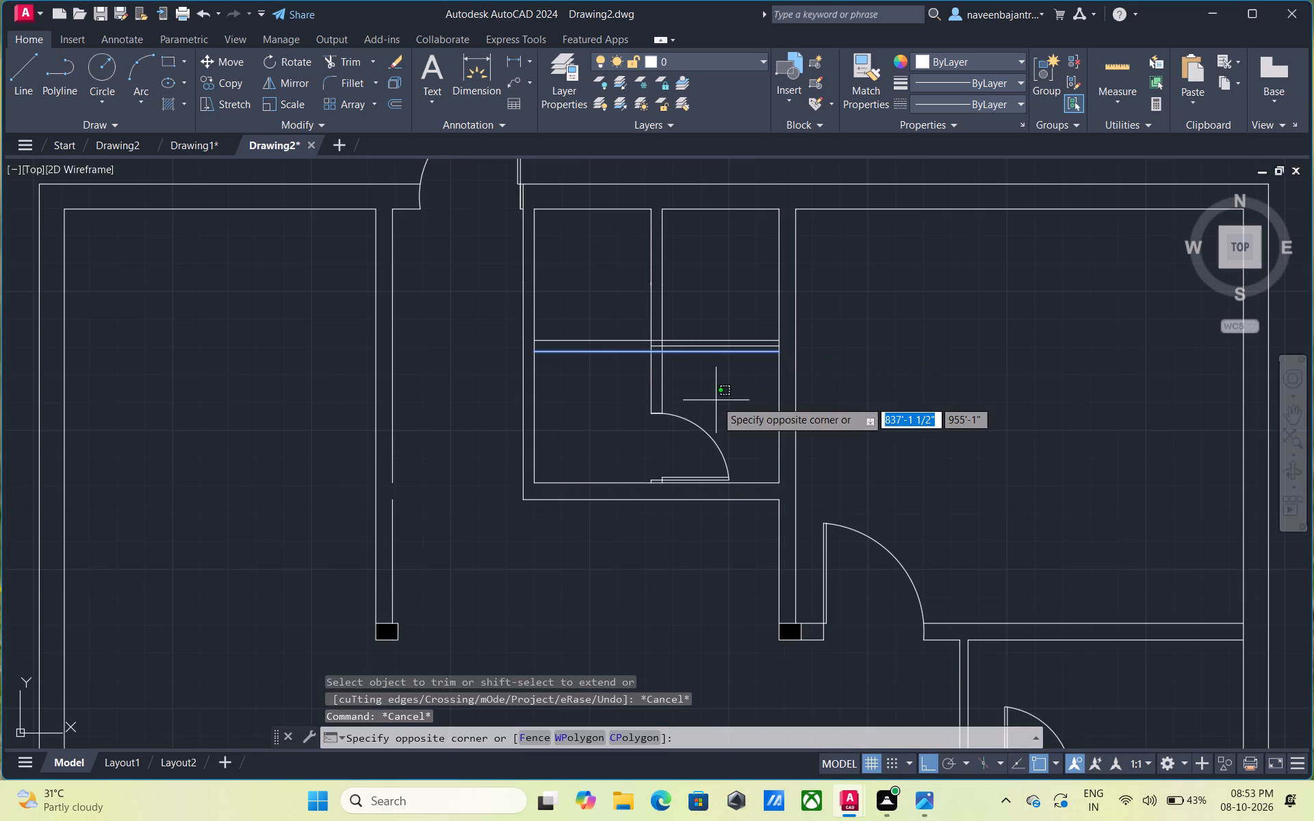
key(Escape)
text(tr)
key(space)
click(698, 347)
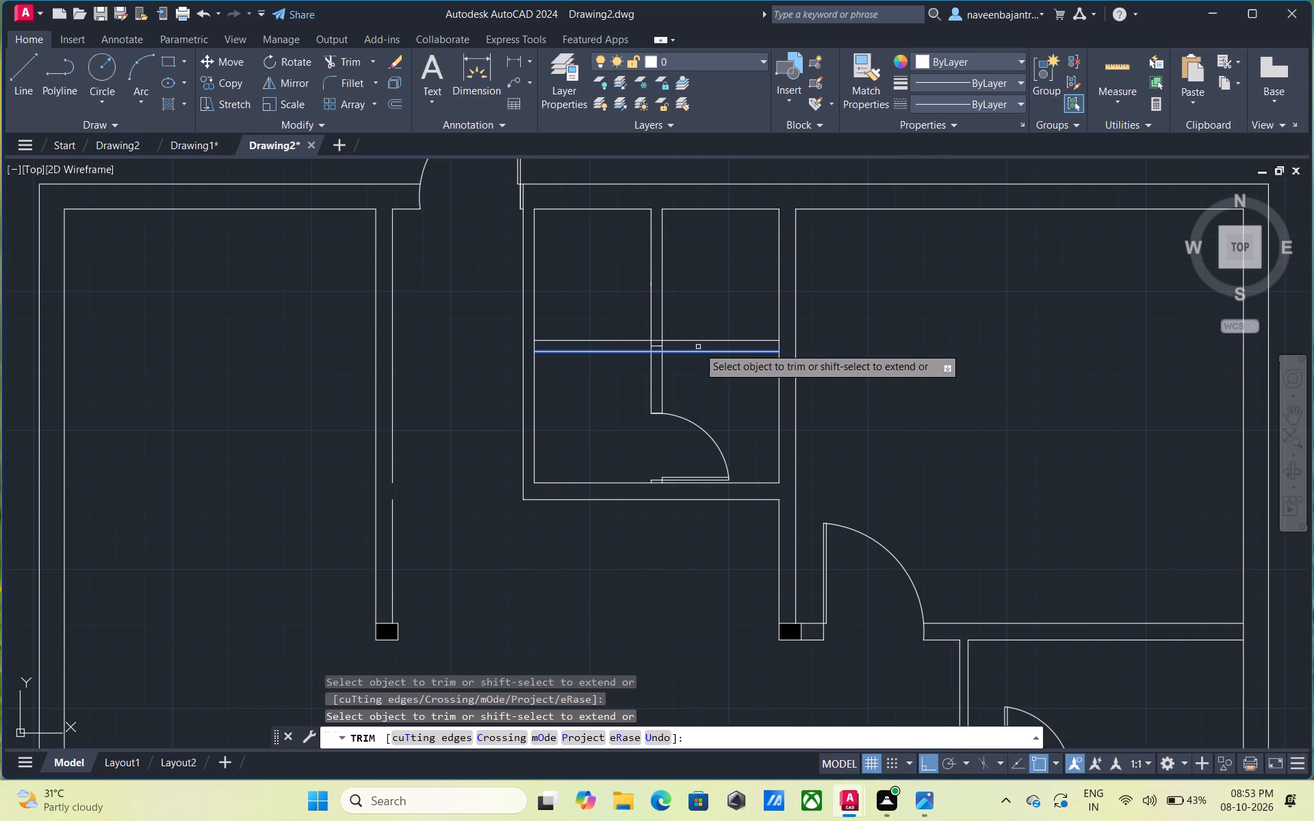
scroll(693, 347, up, 3)
click(541, 344)
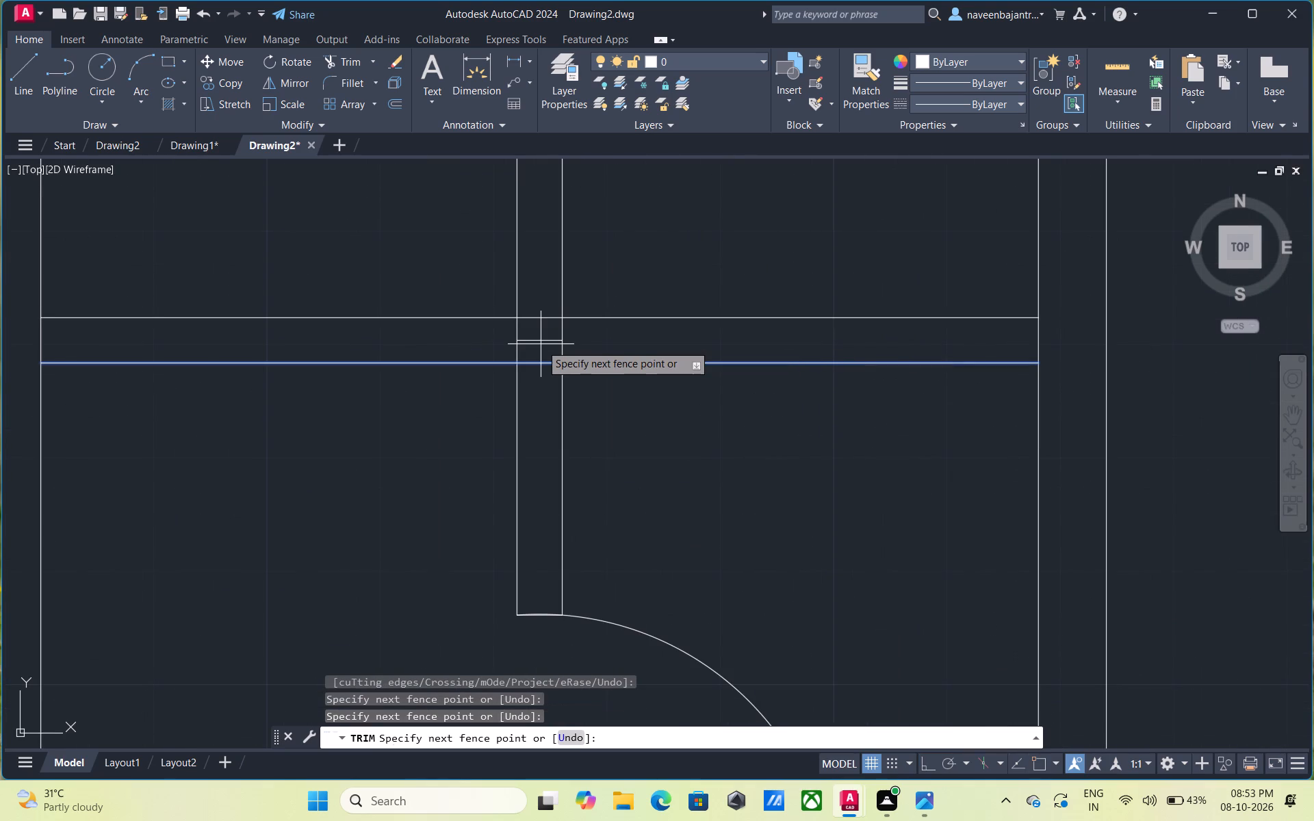
key(Escape)
text(tr)
key(space)
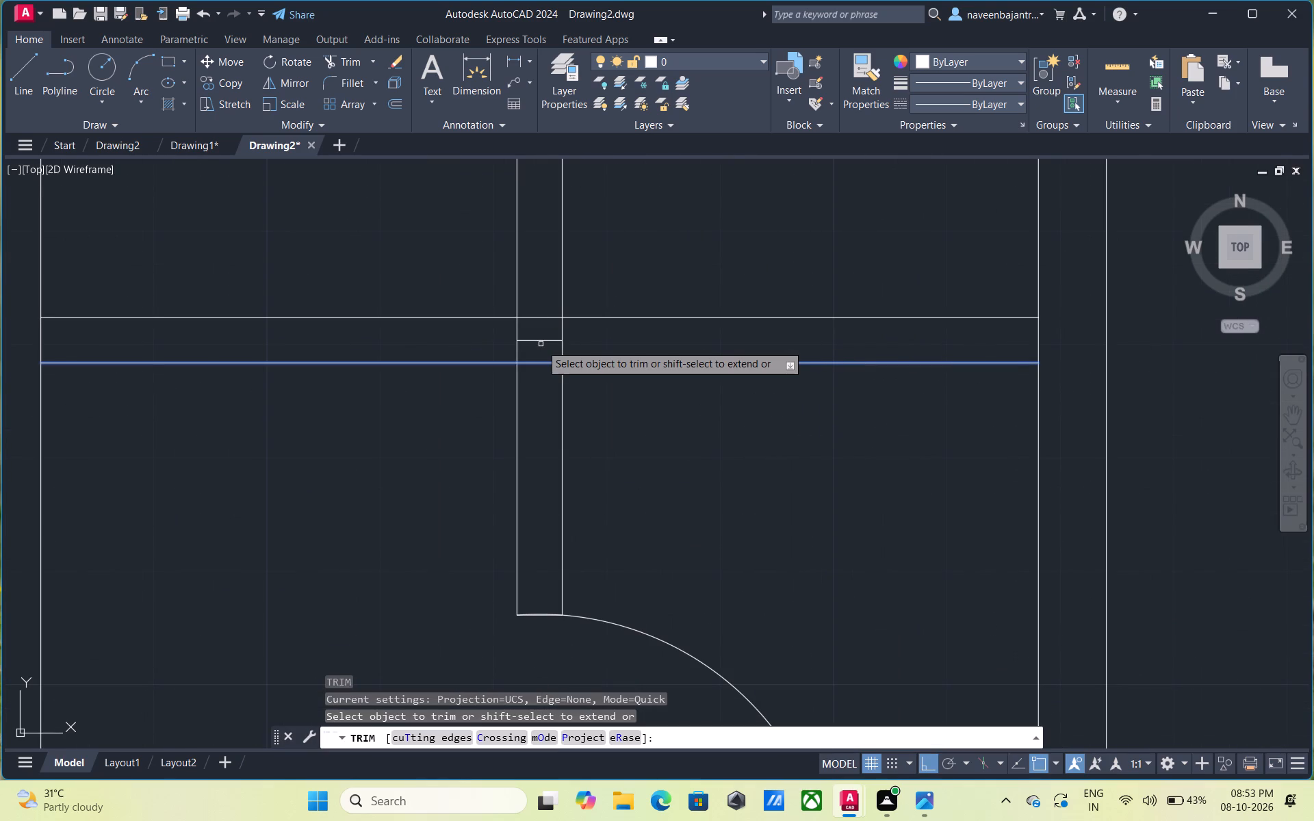
click(541, 342)
Trim both offset lines out of the right room and clear the line pieces where the left room's cross wall meets the vertical partition.
scroll(545, 350, down, 2)
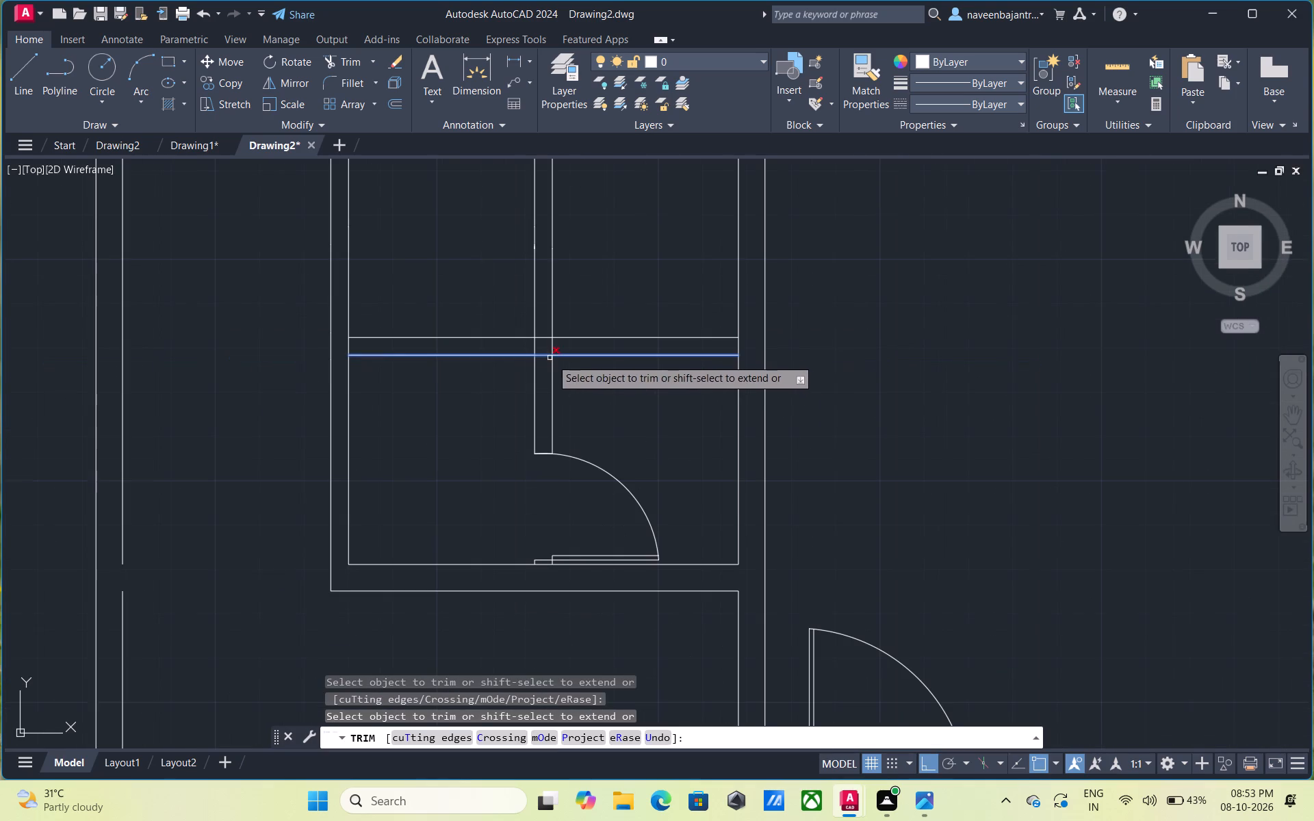
click(608, 357)
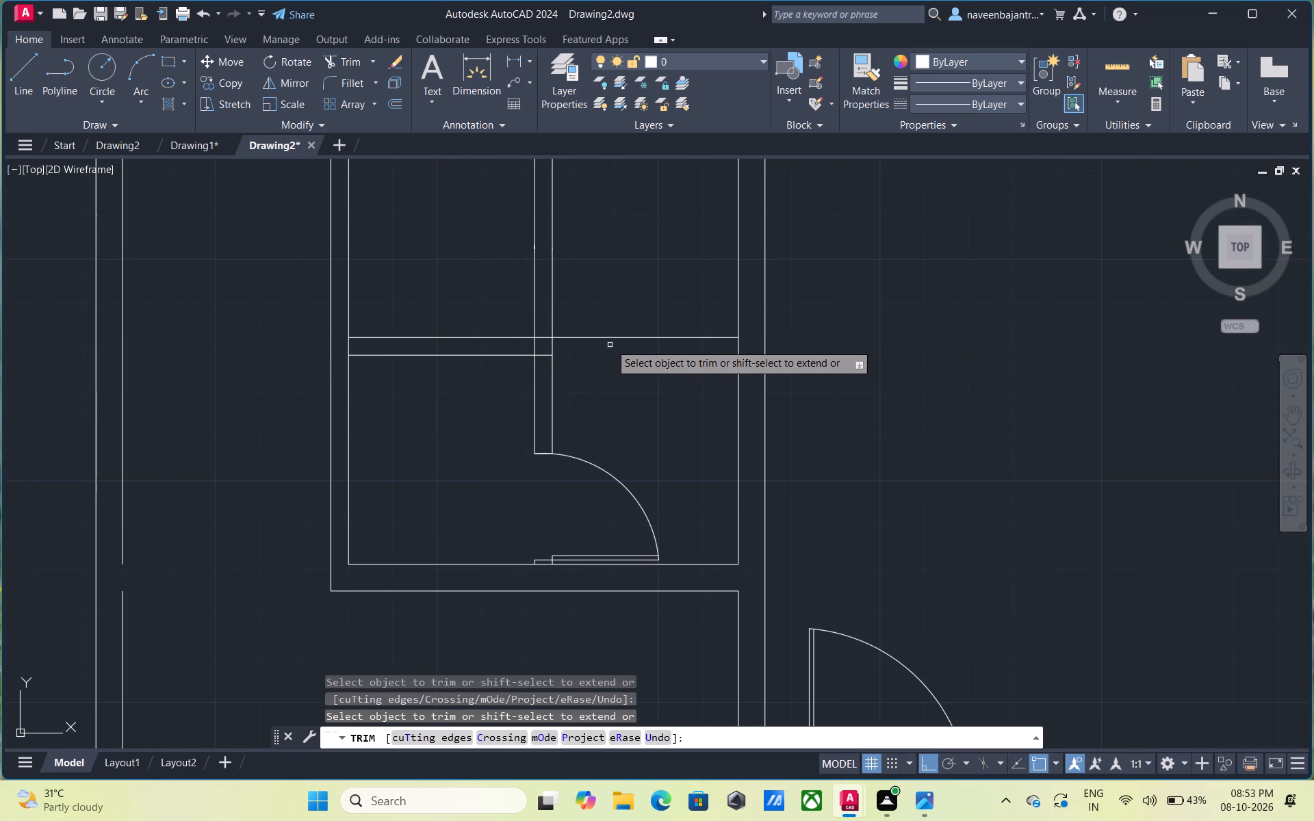
click(609, 337)
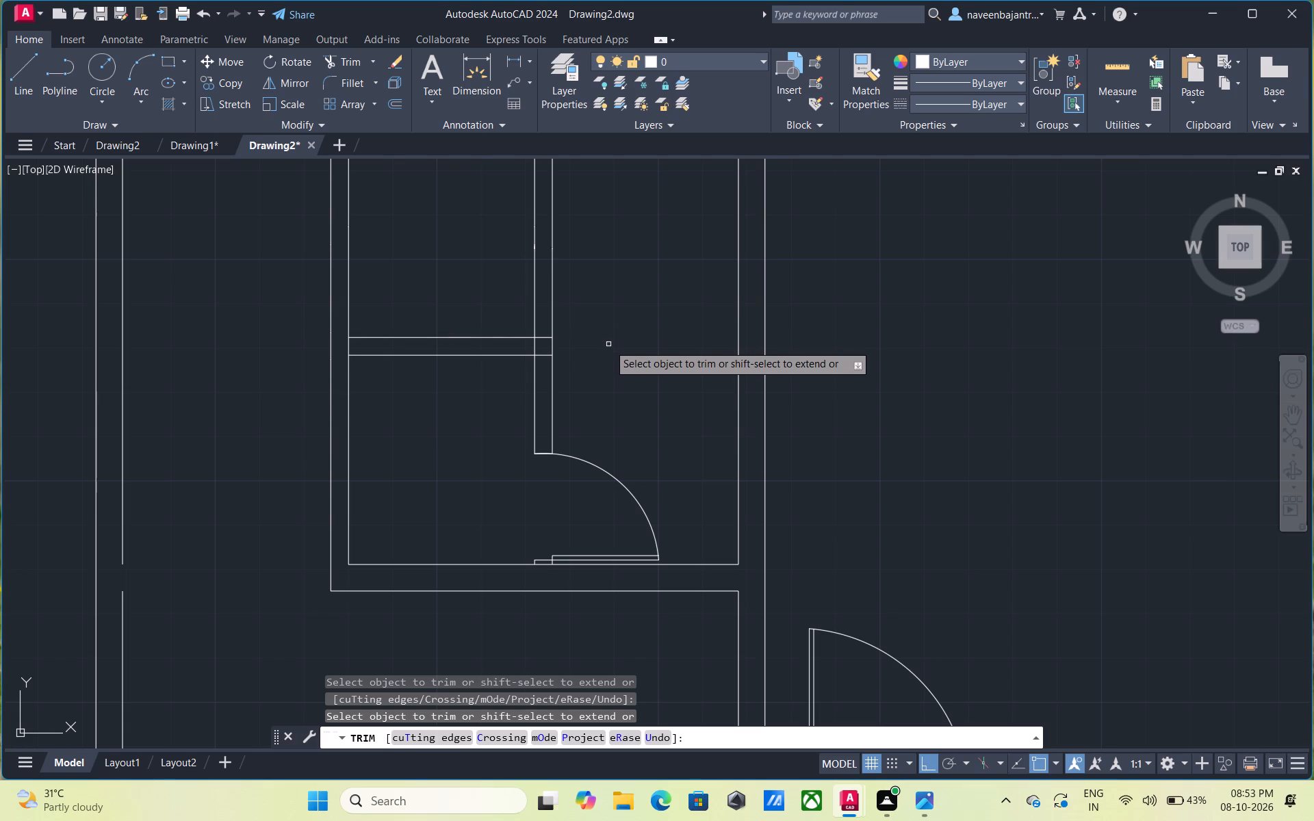
click(535, 346)
click(543, 339)
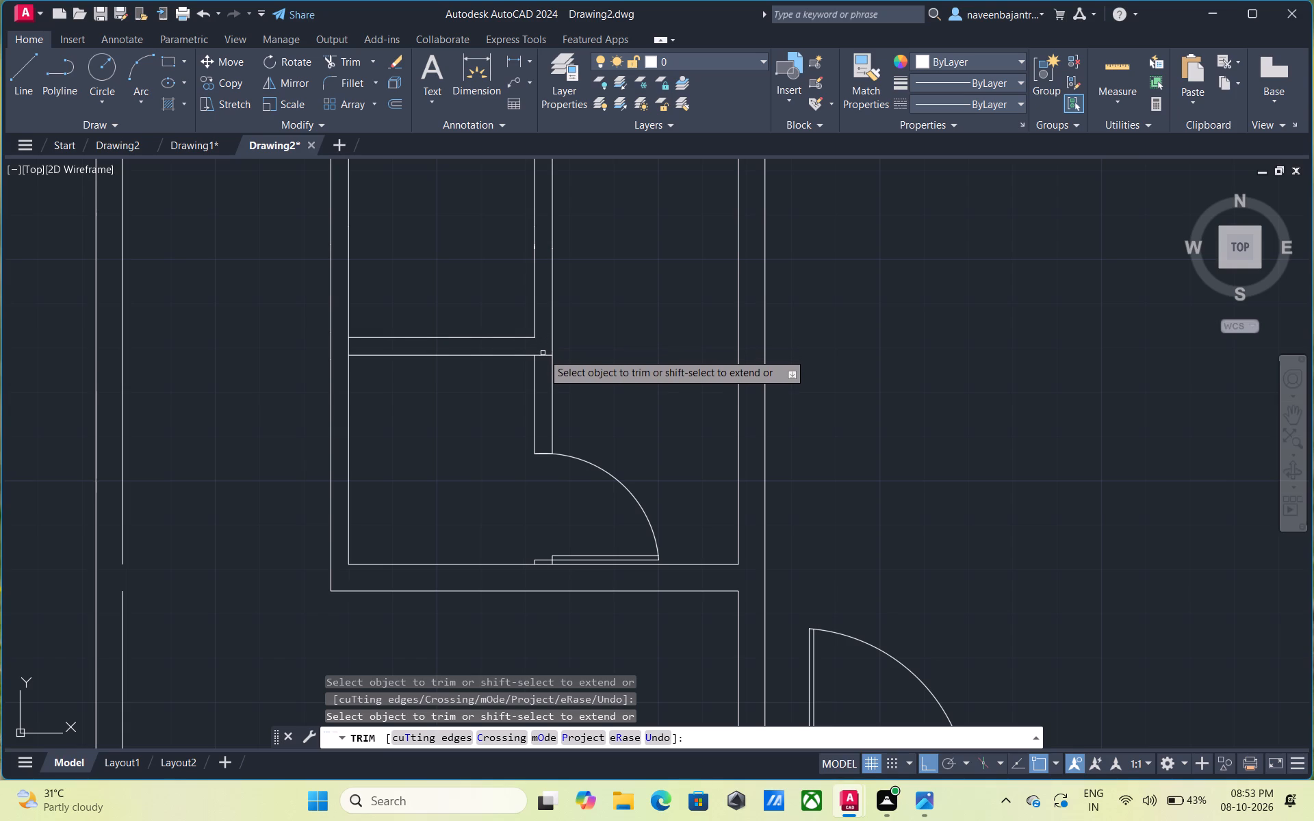
click(543, 355)
scroll(543, 360, down, 2)
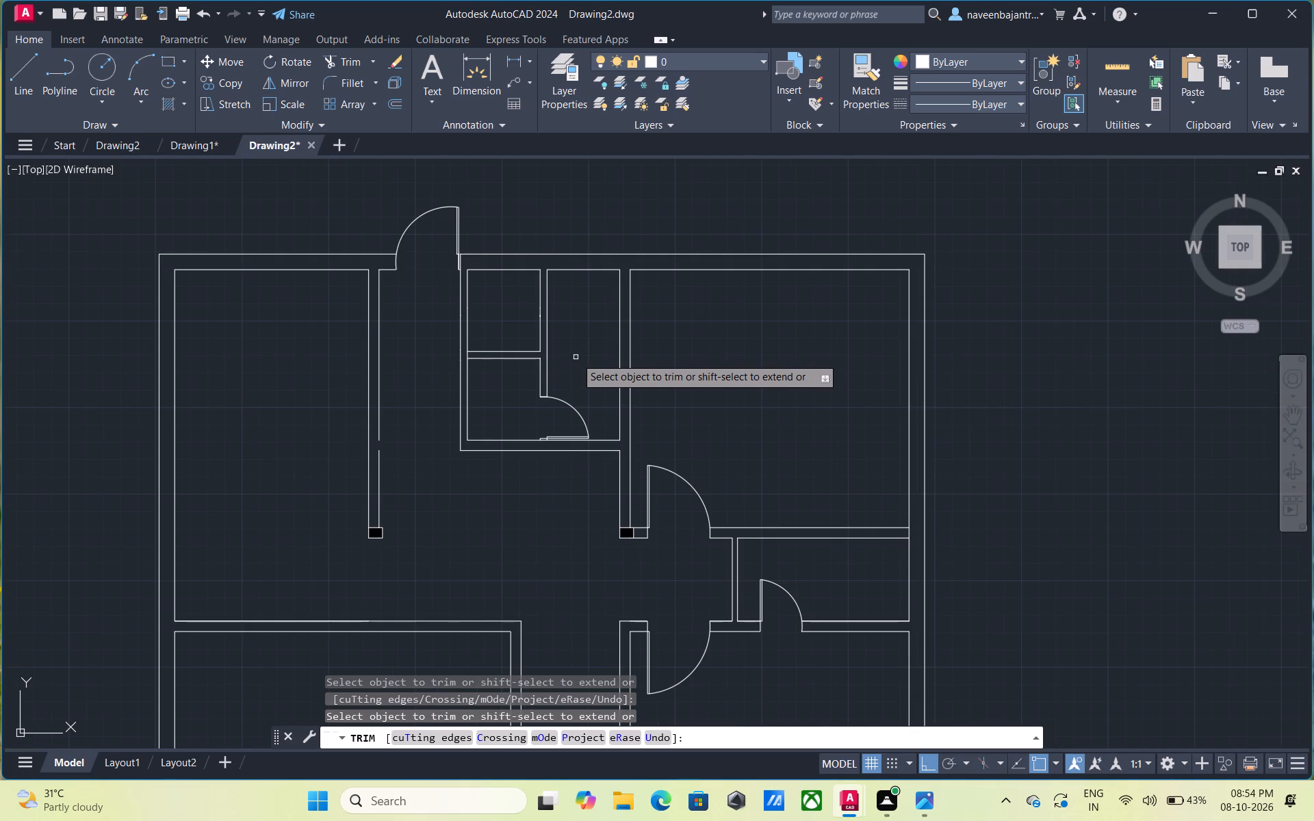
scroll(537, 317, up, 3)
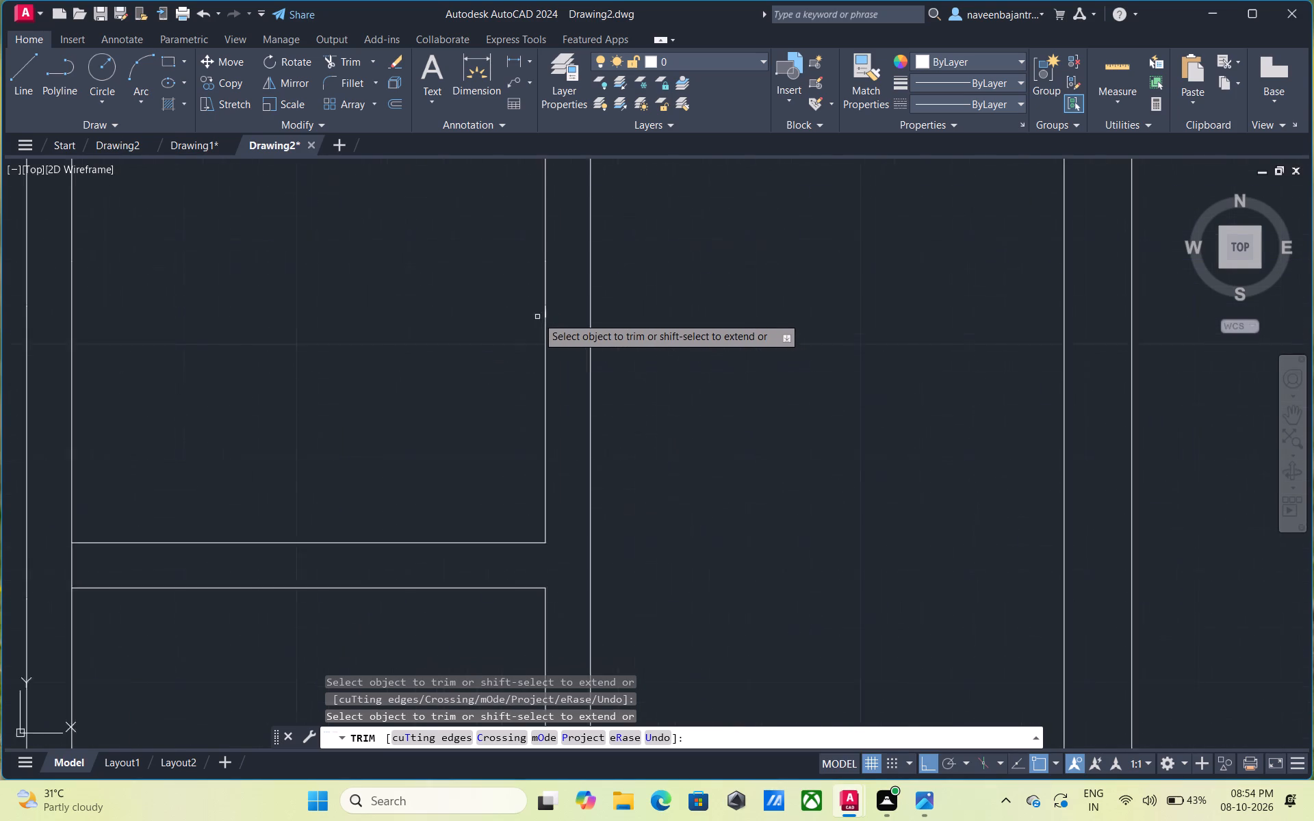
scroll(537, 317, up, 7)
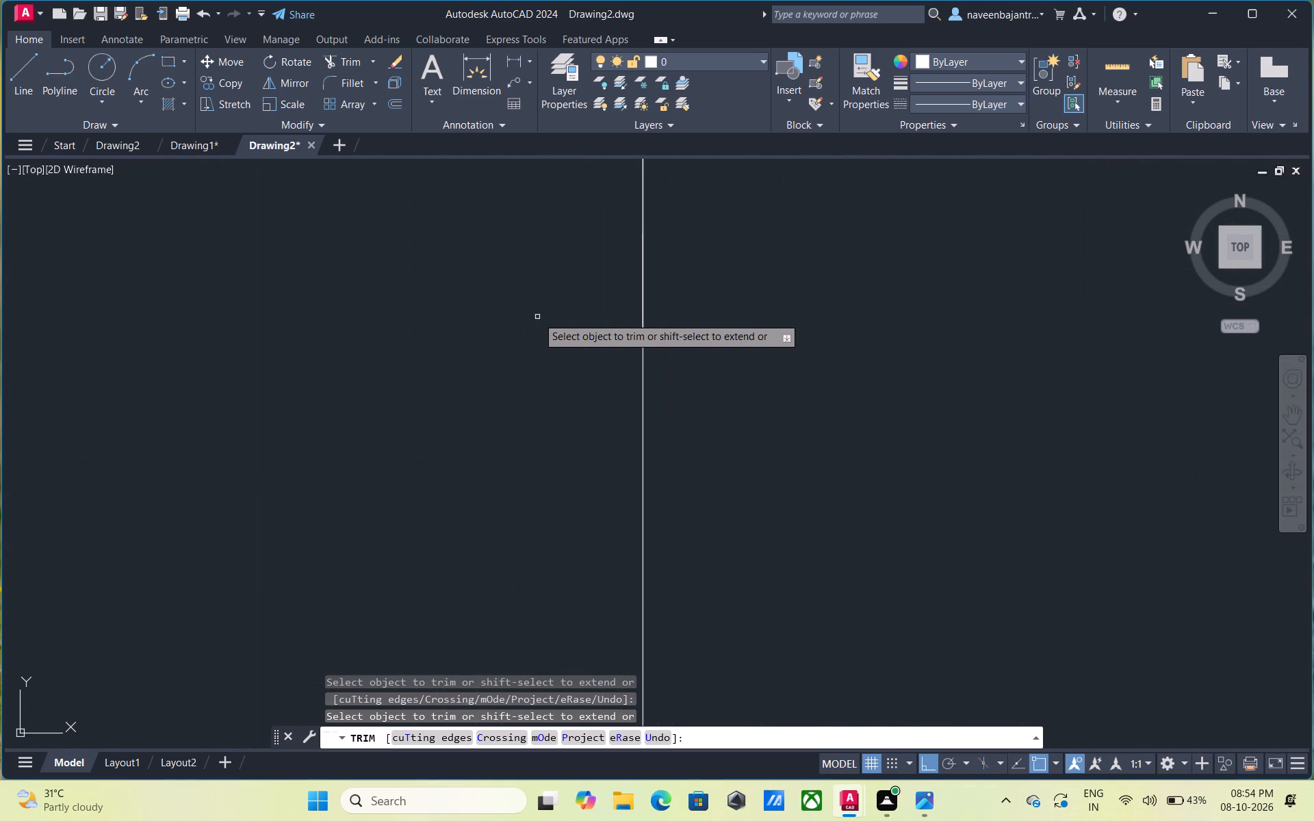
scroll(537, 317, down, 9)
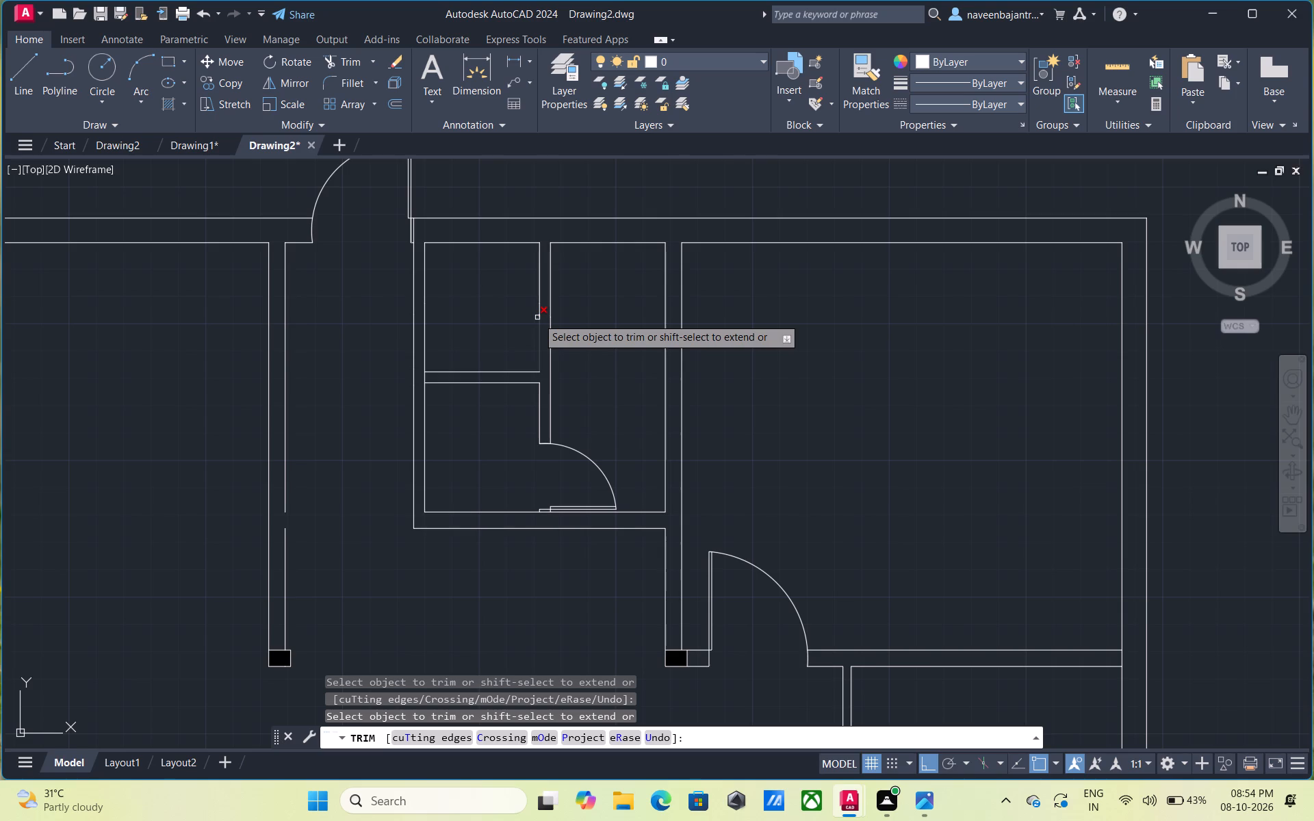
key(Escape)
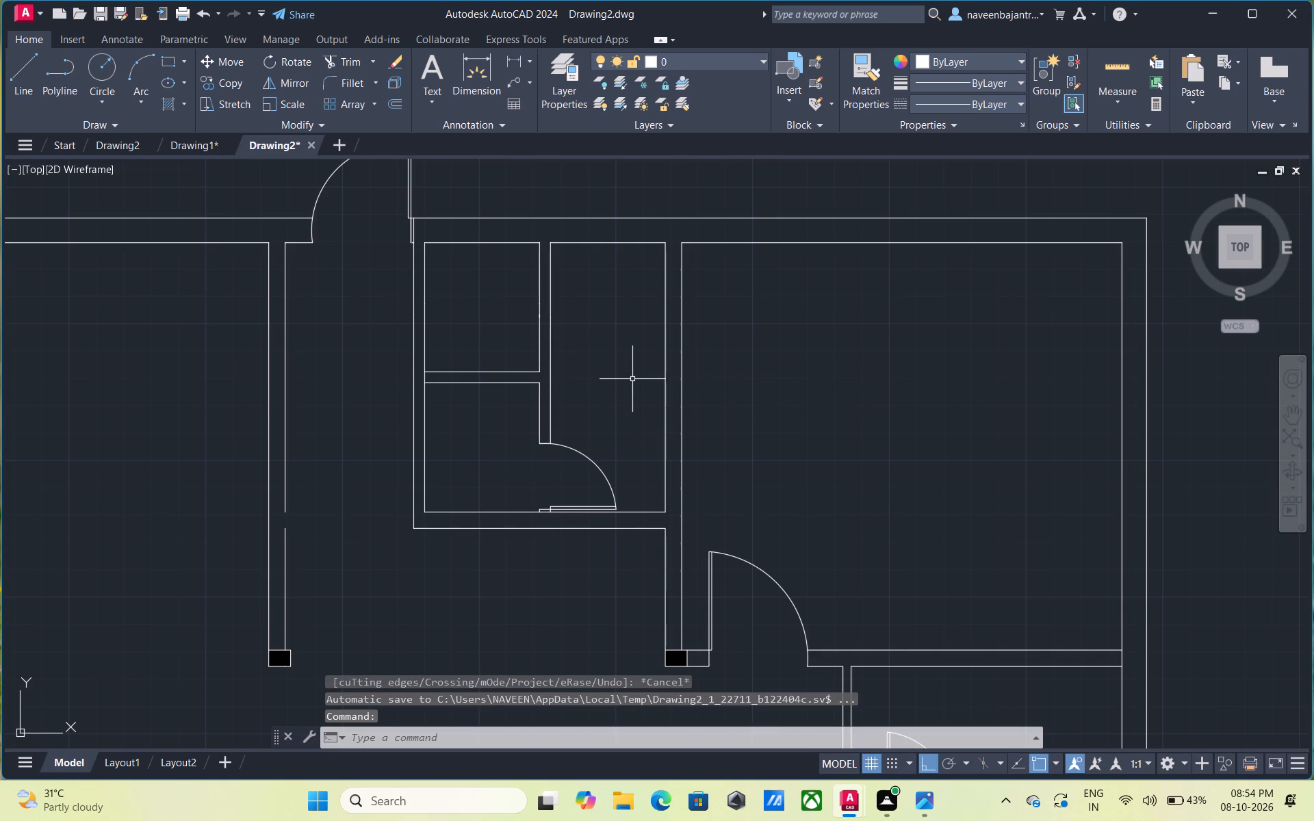
Draw a short vertical line closing the cross wall's end where it meets the vertical partition, beside the left room.
text(l)
key(space)
scroll(589, 375, up, 2)
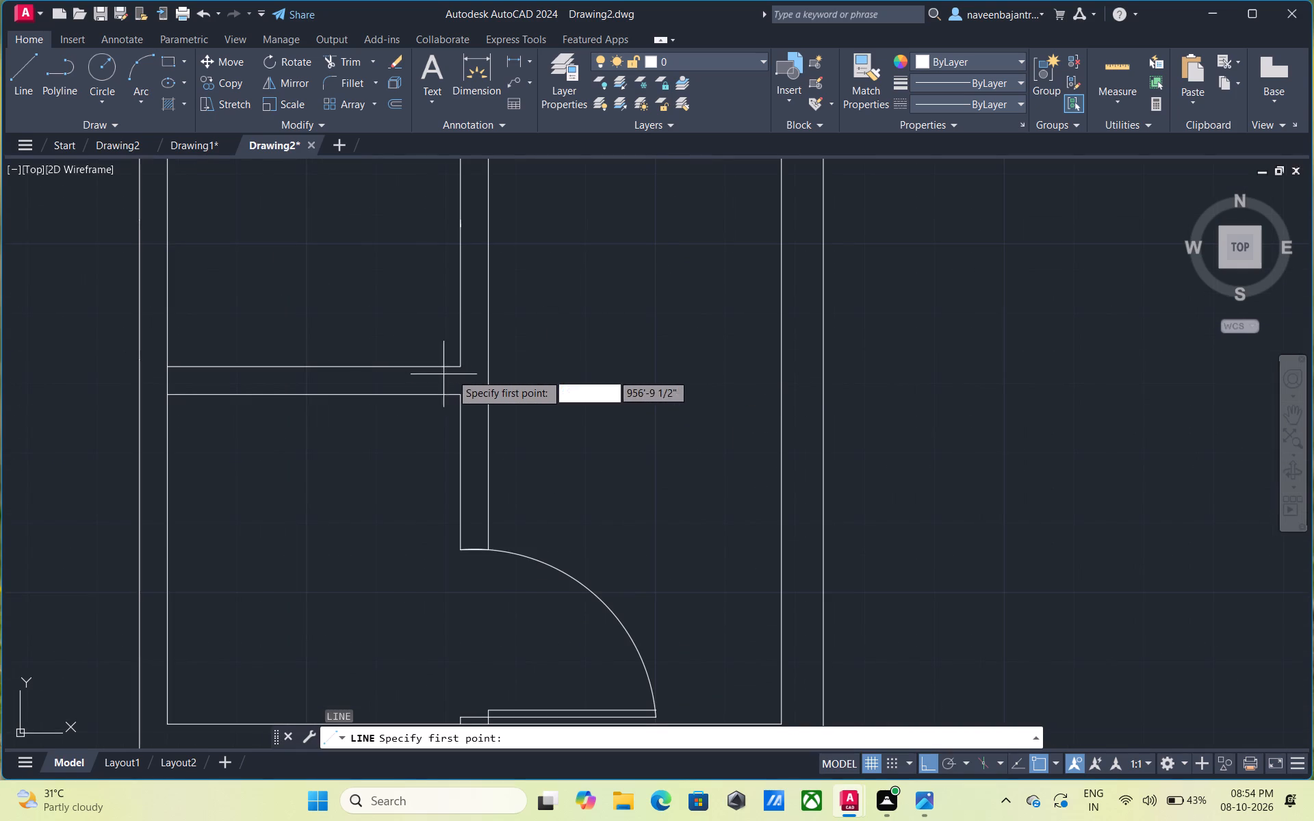
click(457, 368)
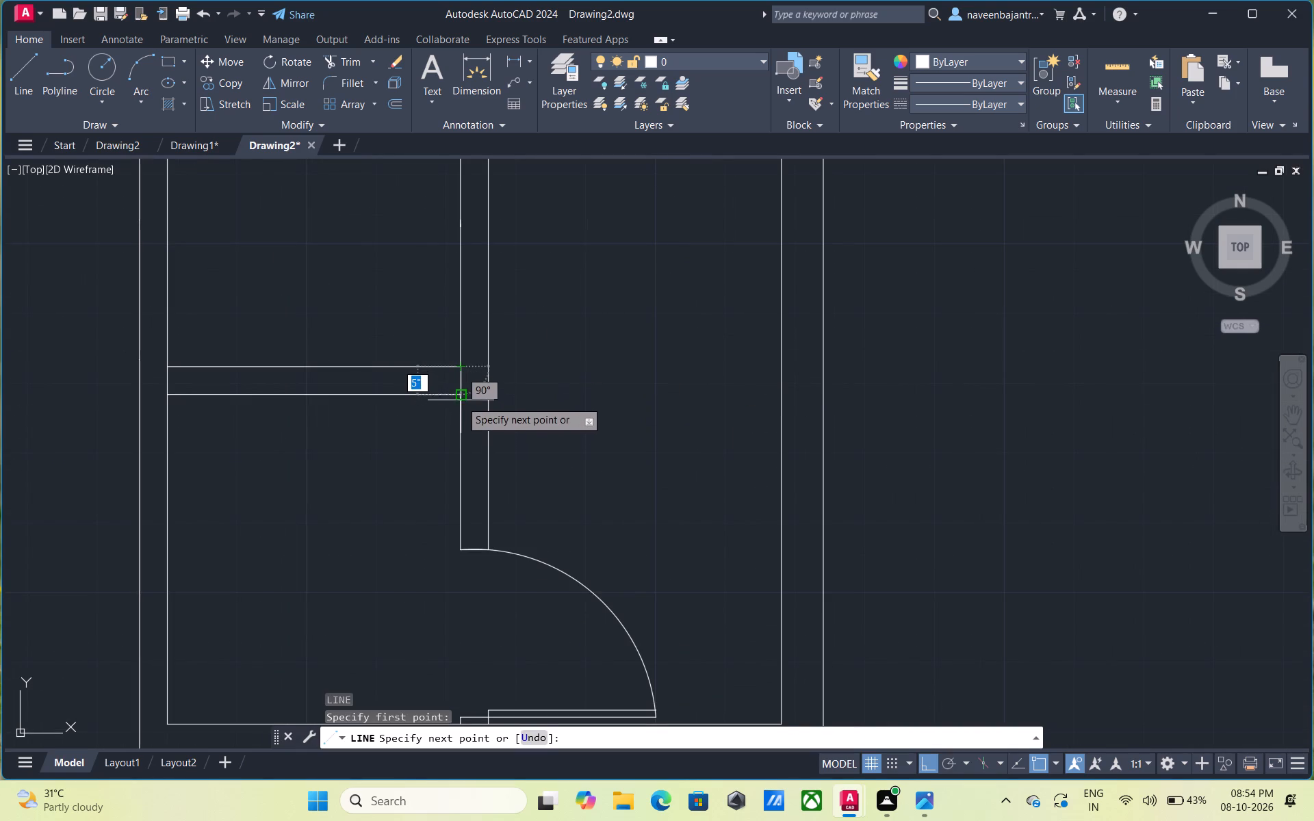
click(461, 396)
key(Escape)
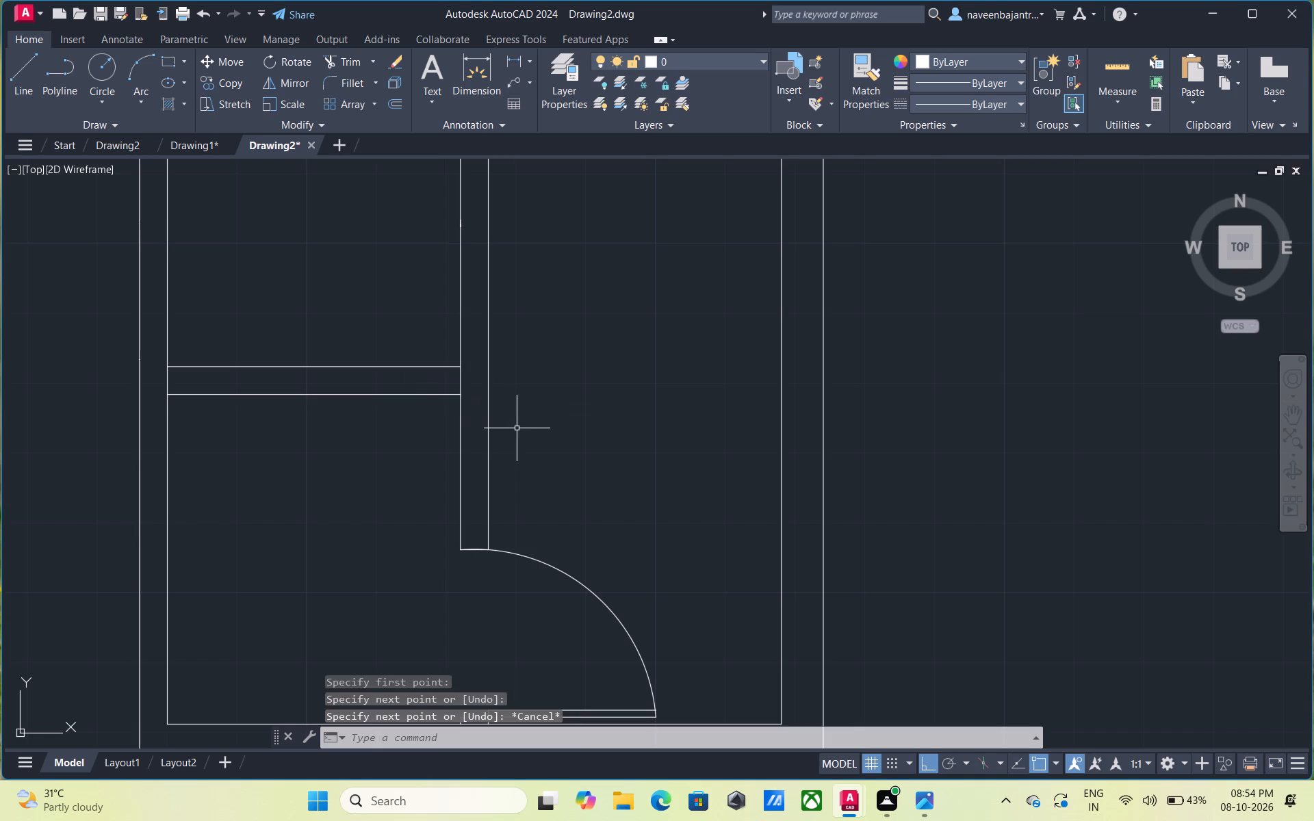
Offset the cross wall's end line 1" into the wall, away from the vertical partition, as the door jamb.
text(o)
key(space)
key(space)
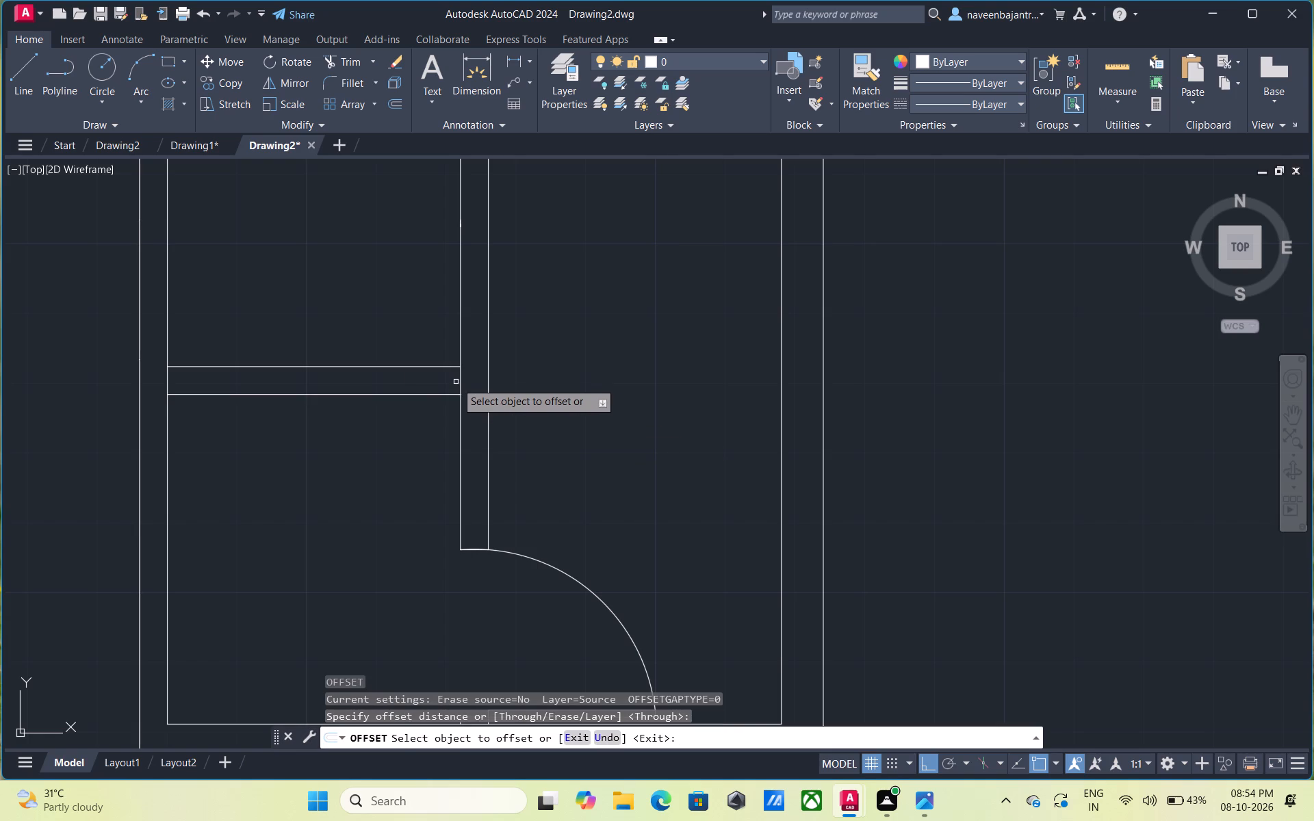
click(461, 382)
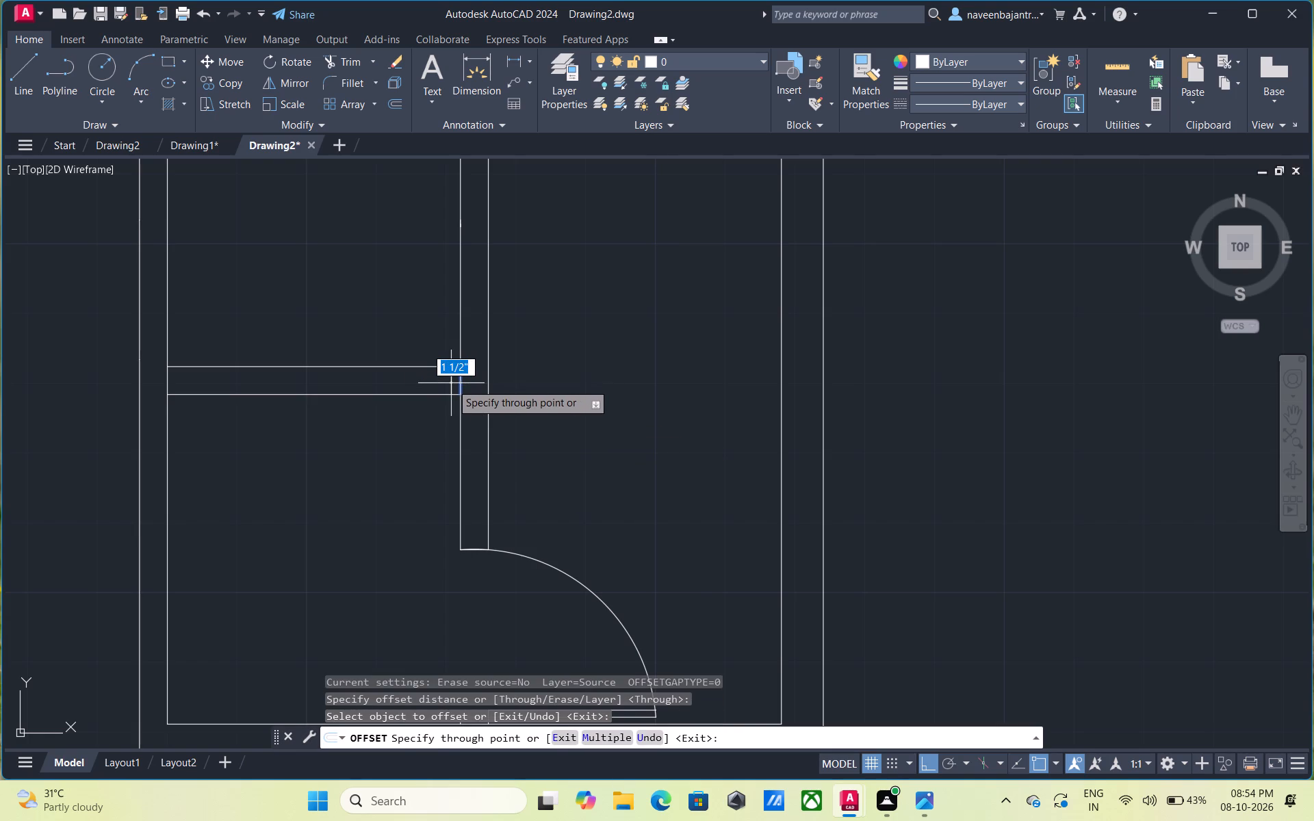
key(1)
key(shift+quotedbl)
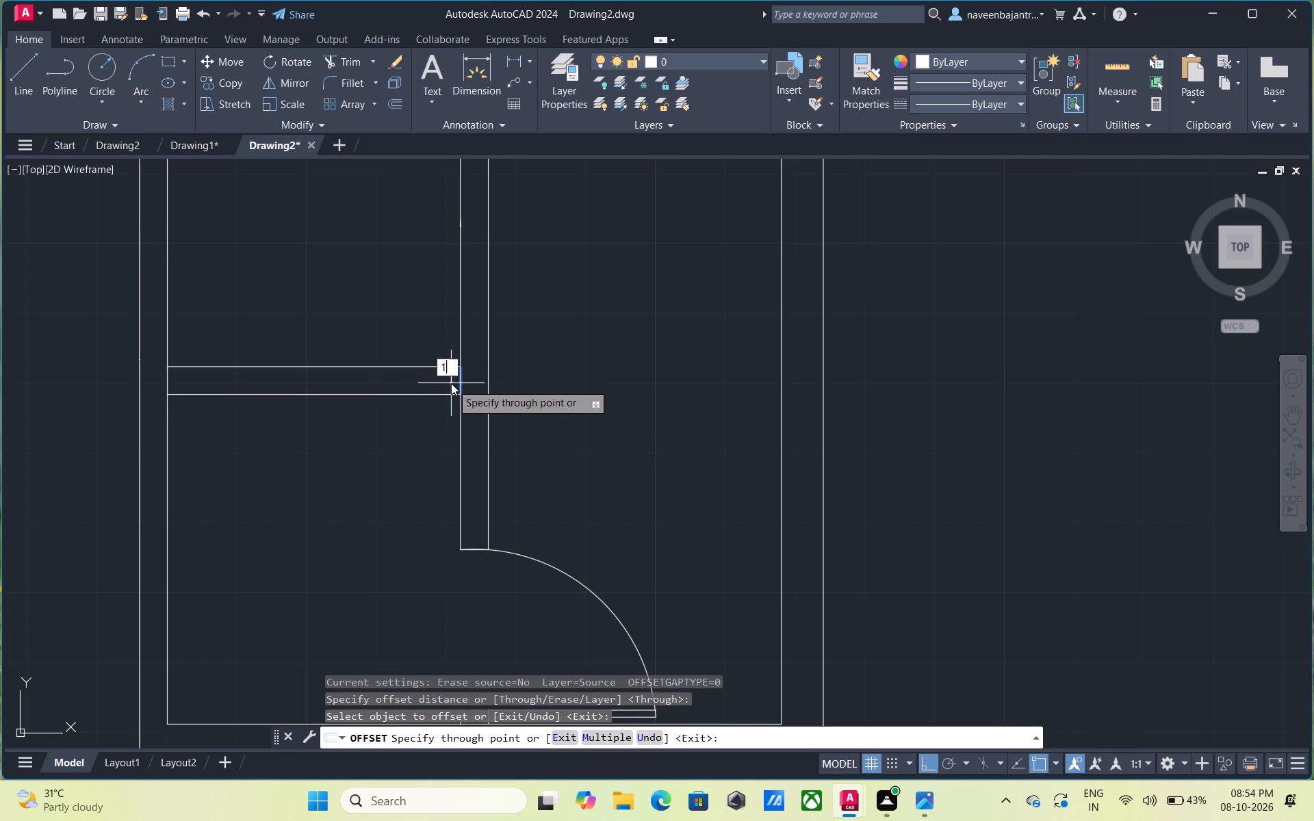
key(Return)
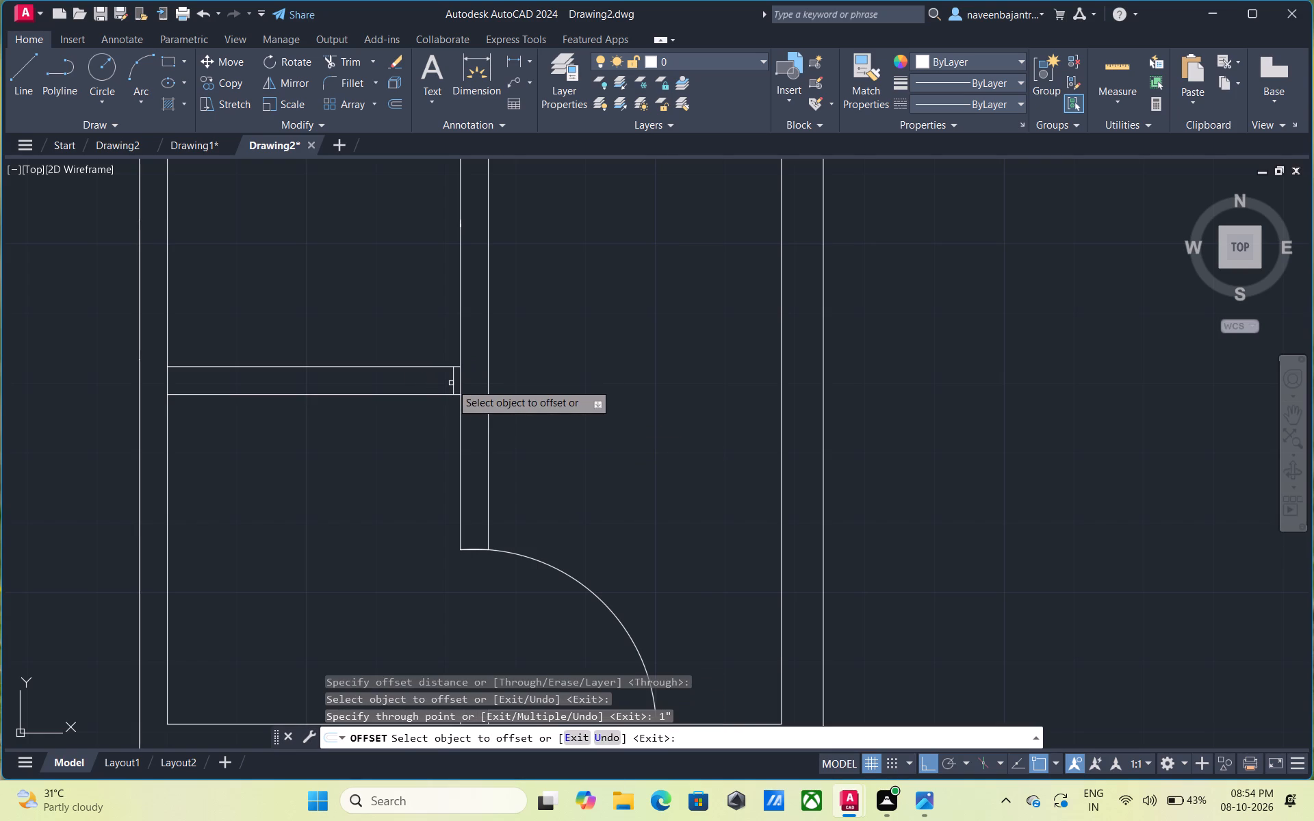
key(Escape)
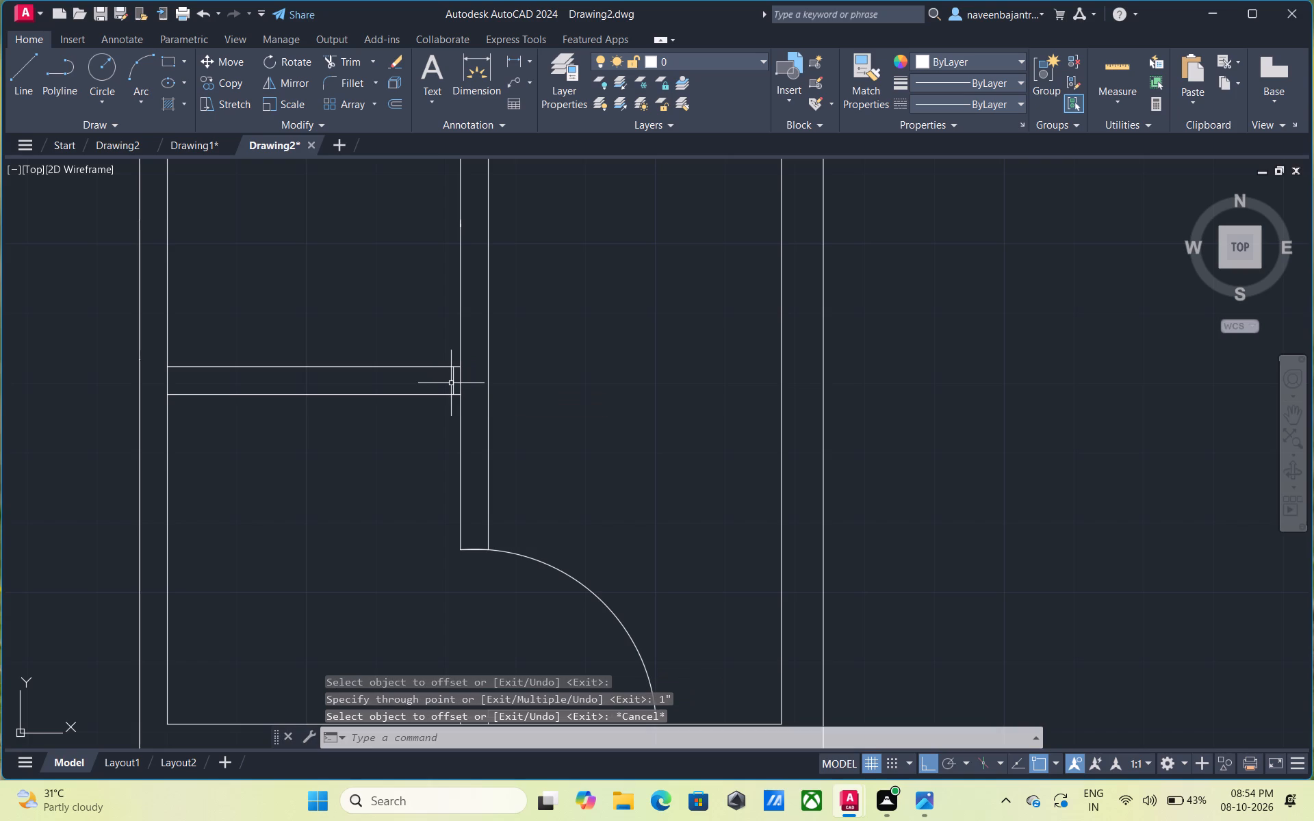
Draw a 2' vertical line upward from the top end of the jamb line for the door leaf.
text(l)
key(space)
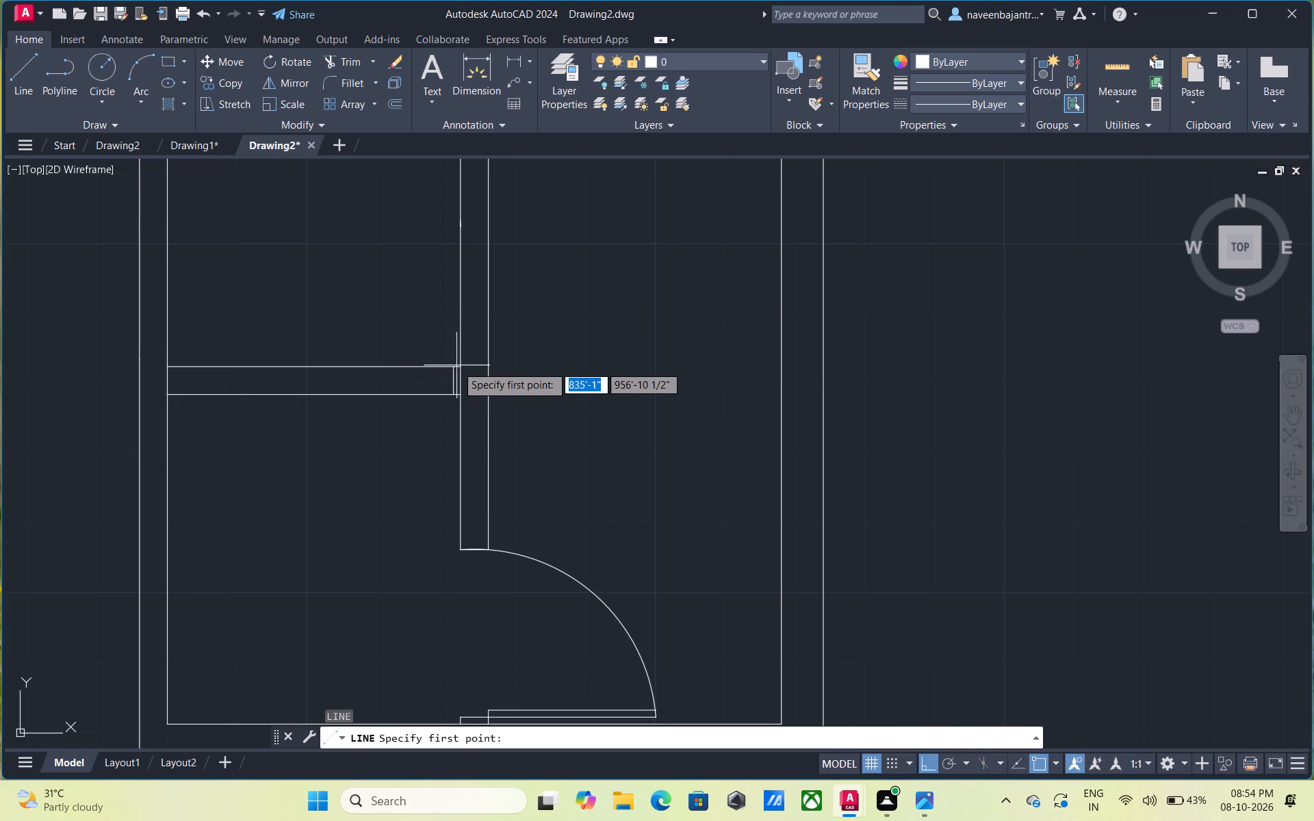
click(456, 365)
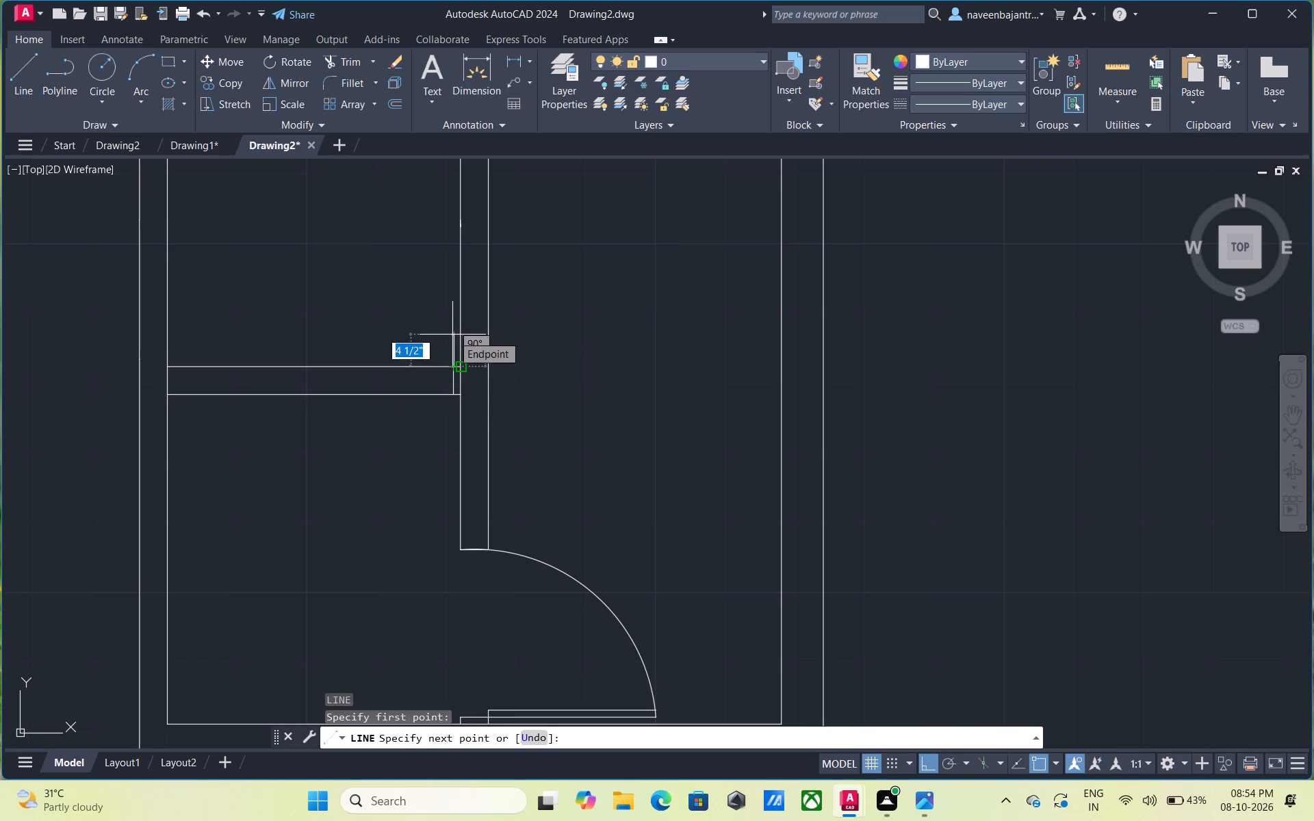
key(2)
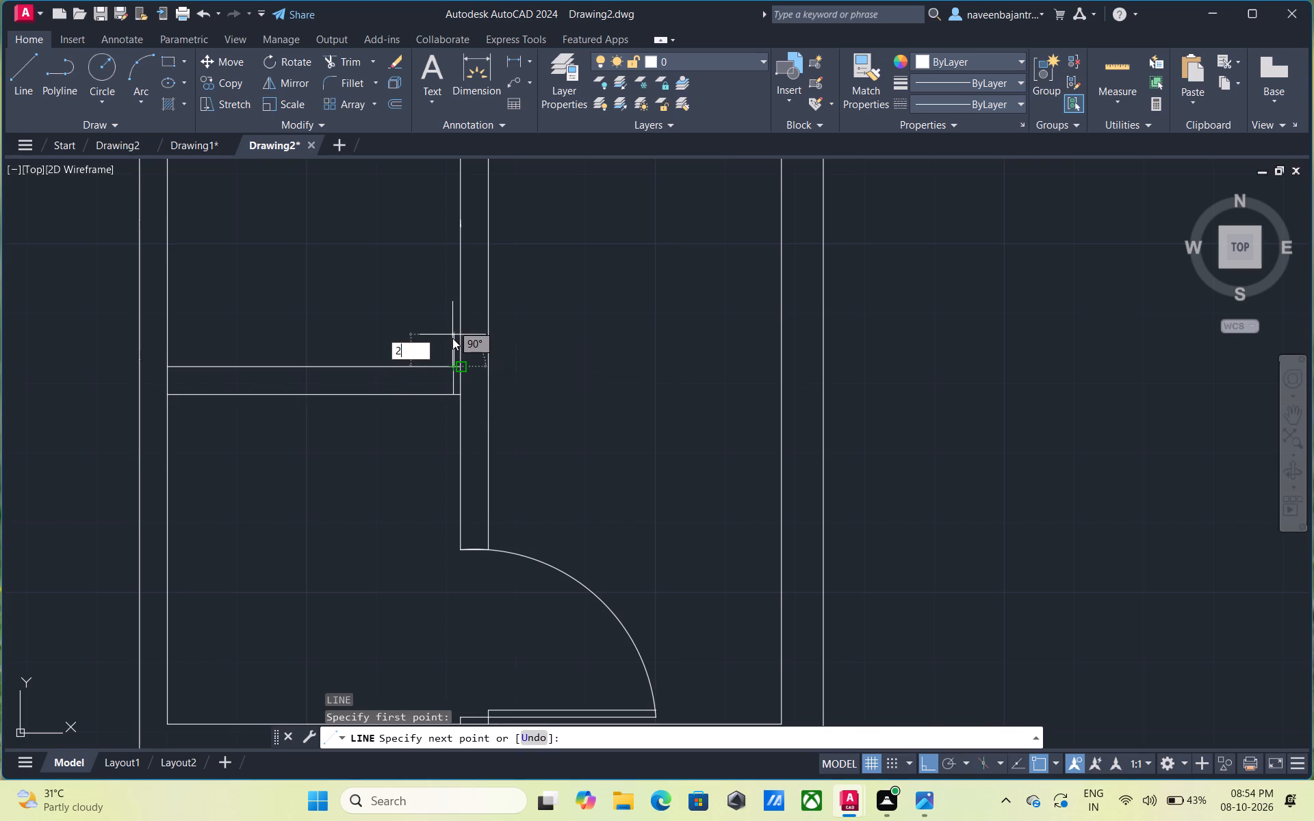
key(apostrophe)
key(Return)
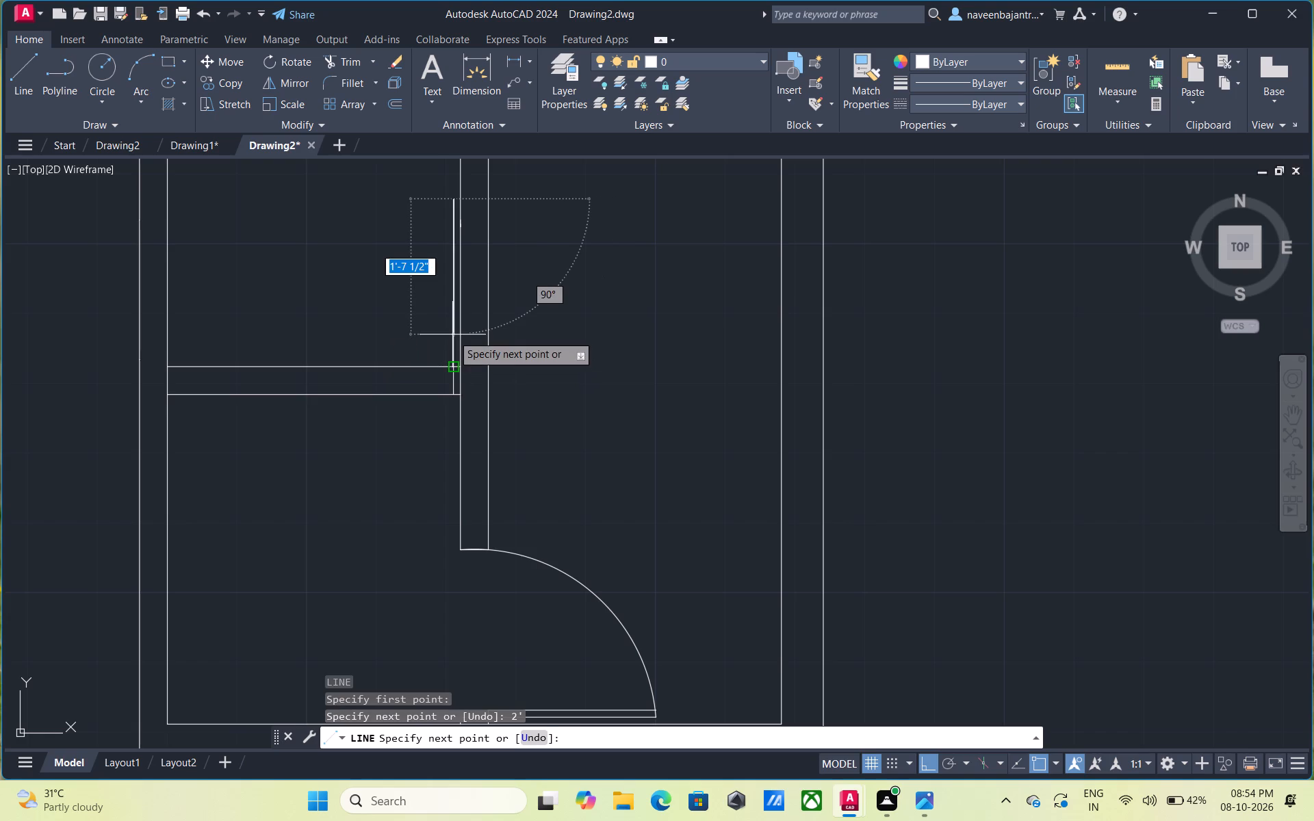
scroll(452, 335, down, 1)
key(Escape)
Offset the 2' door leaf line 1" away from the vertical partition to give the leaf its thickness.
key(o)
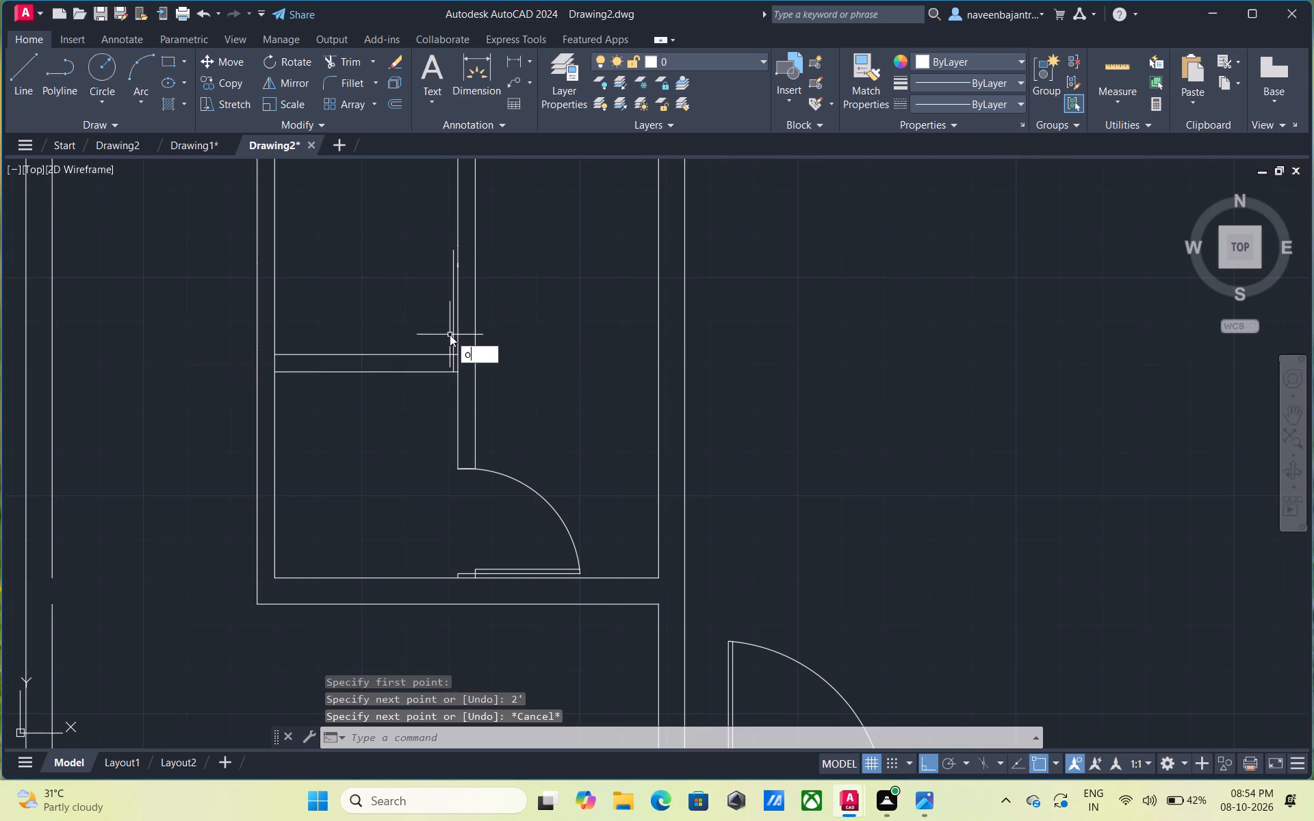
key(space)
key(space)
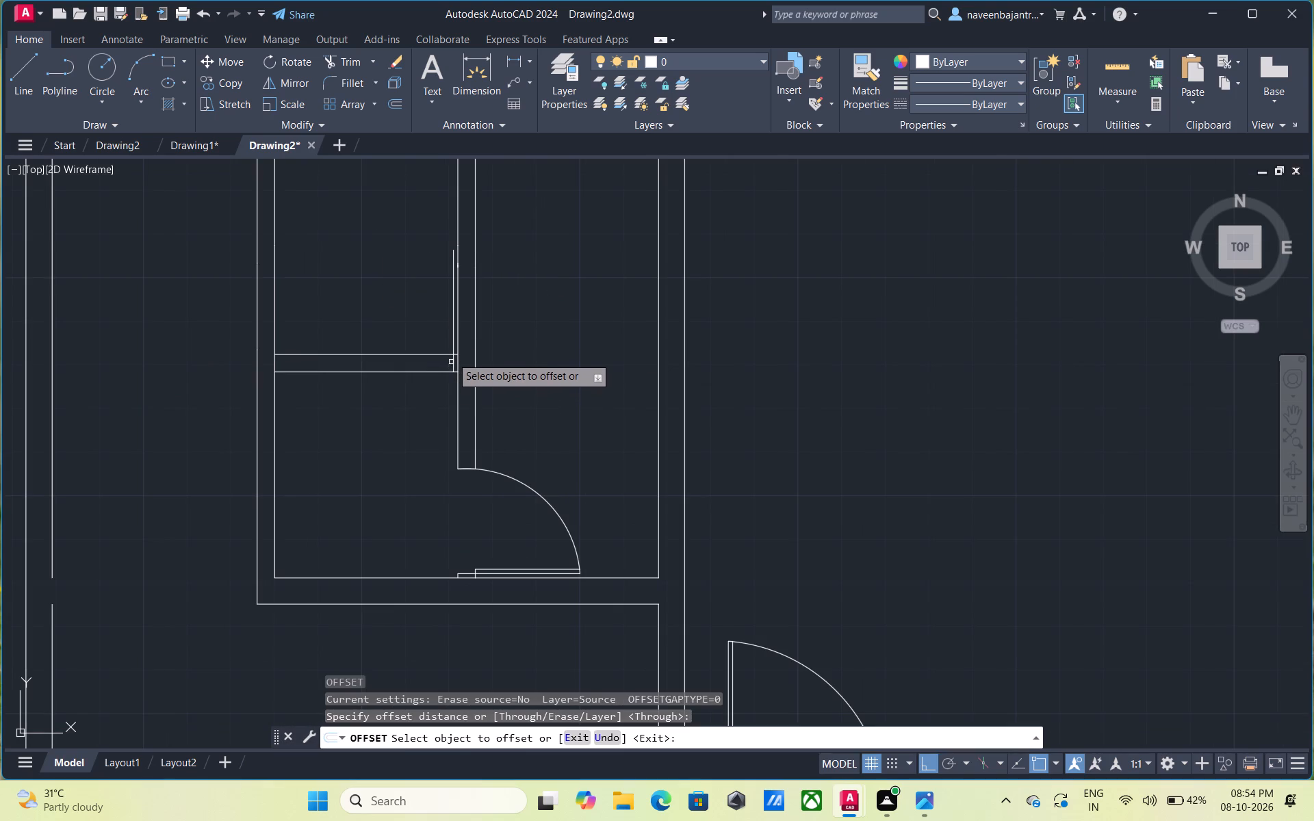
click(452, 339)
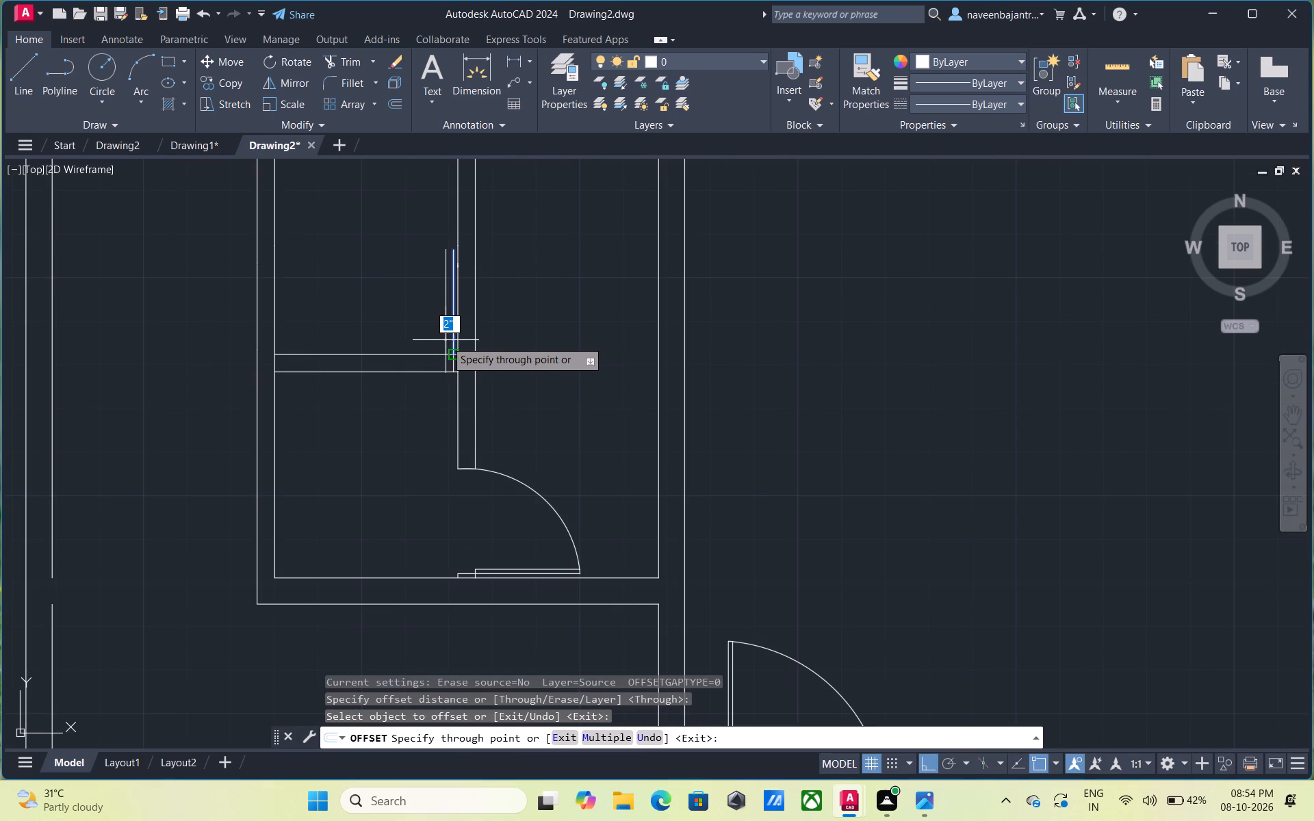
text(1")
key(Return)
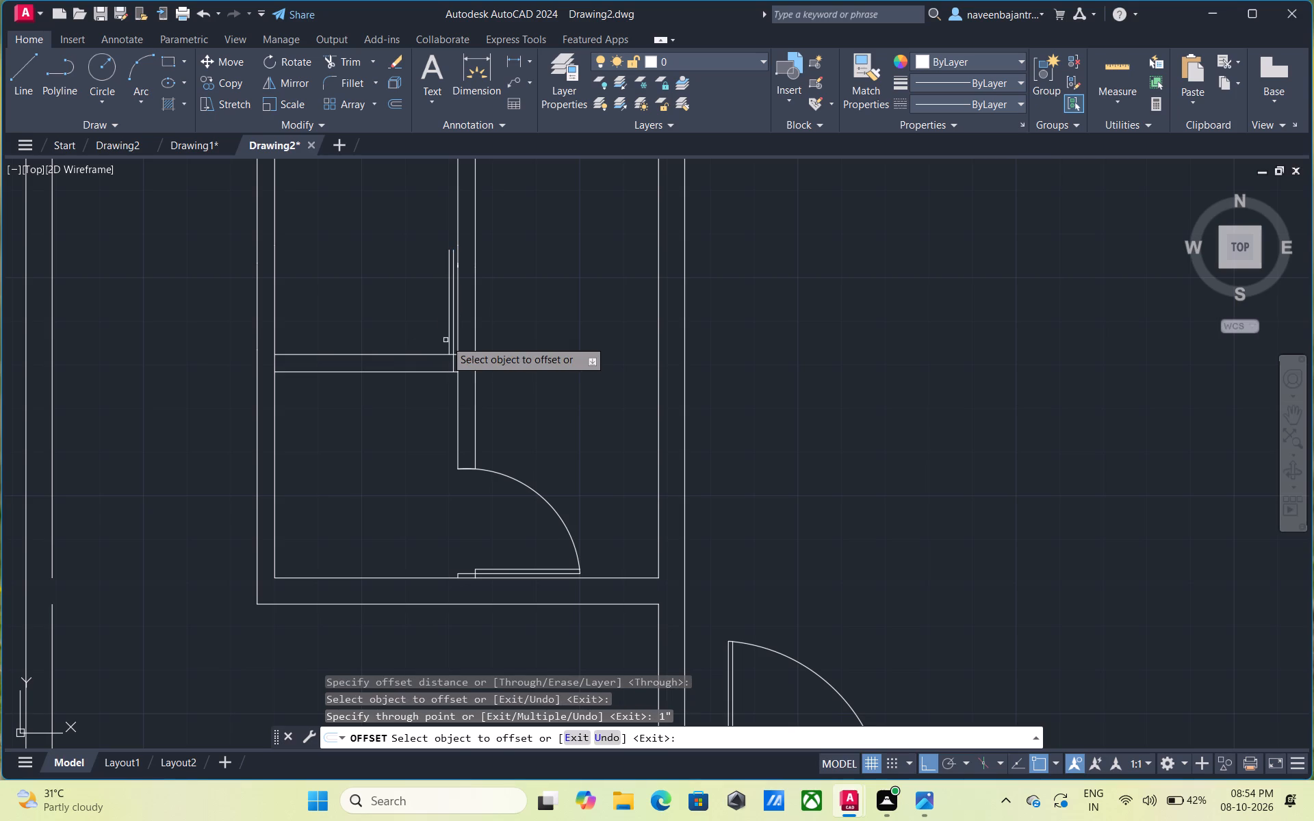
key(Escape)
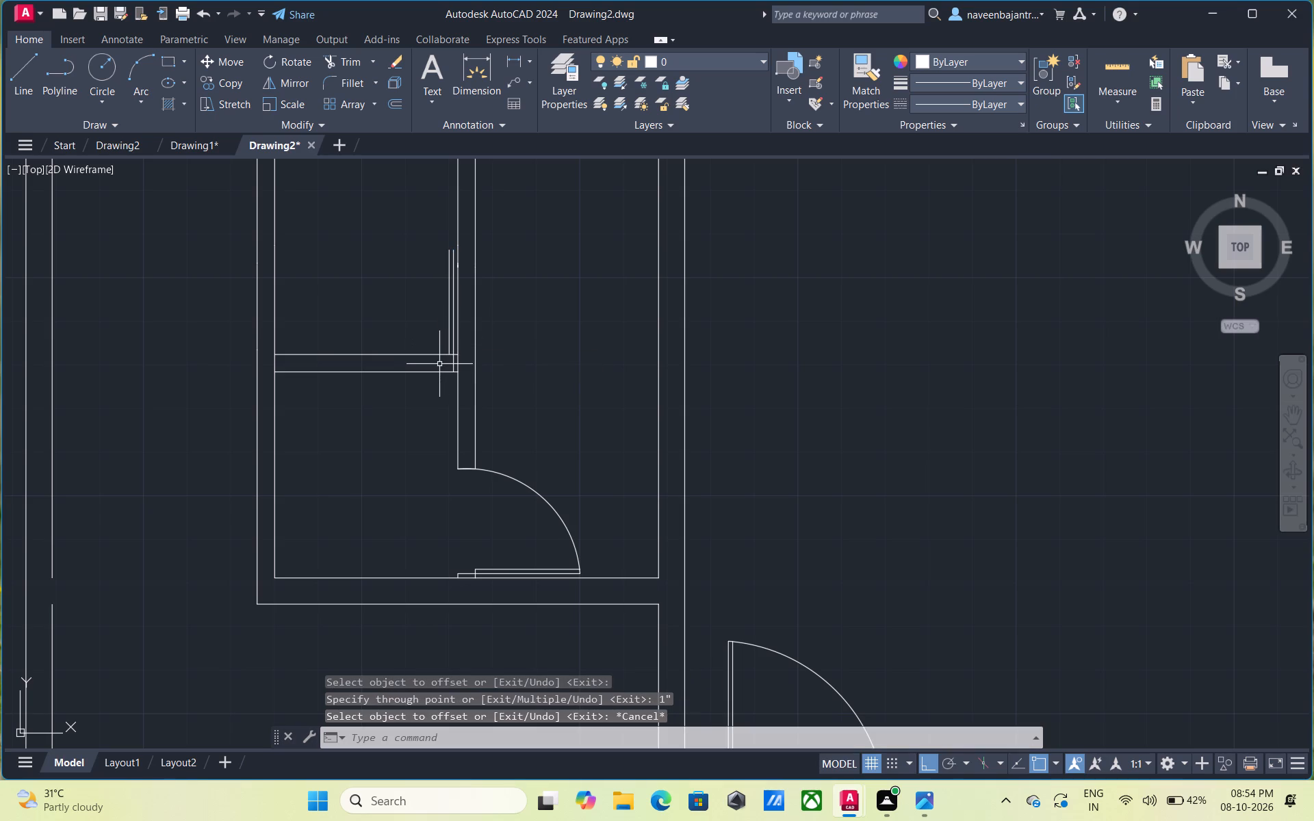
Offset the jamb line 2' along the cross wall, away from the partition, to mark the door opening's other side.
text(o)
key(space)
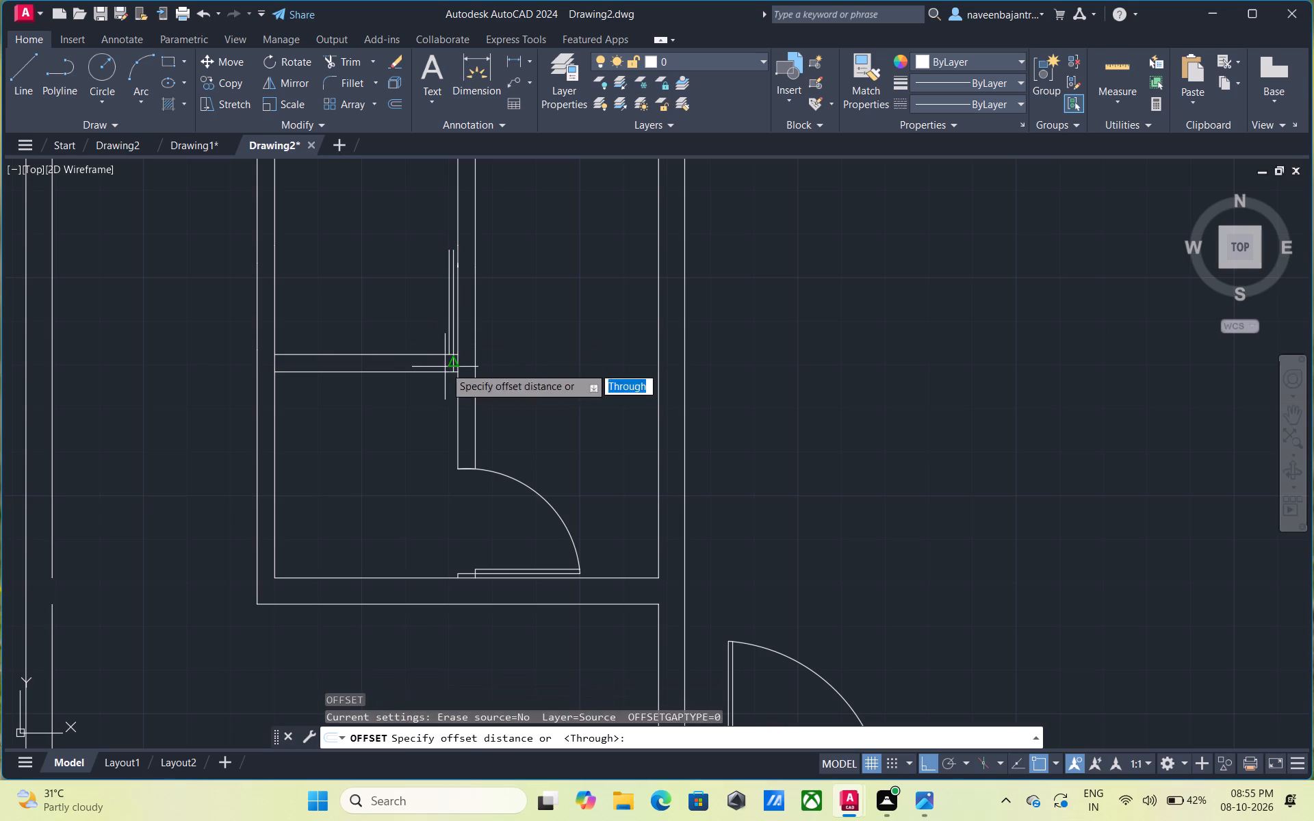
key(space)
click(452, 367)
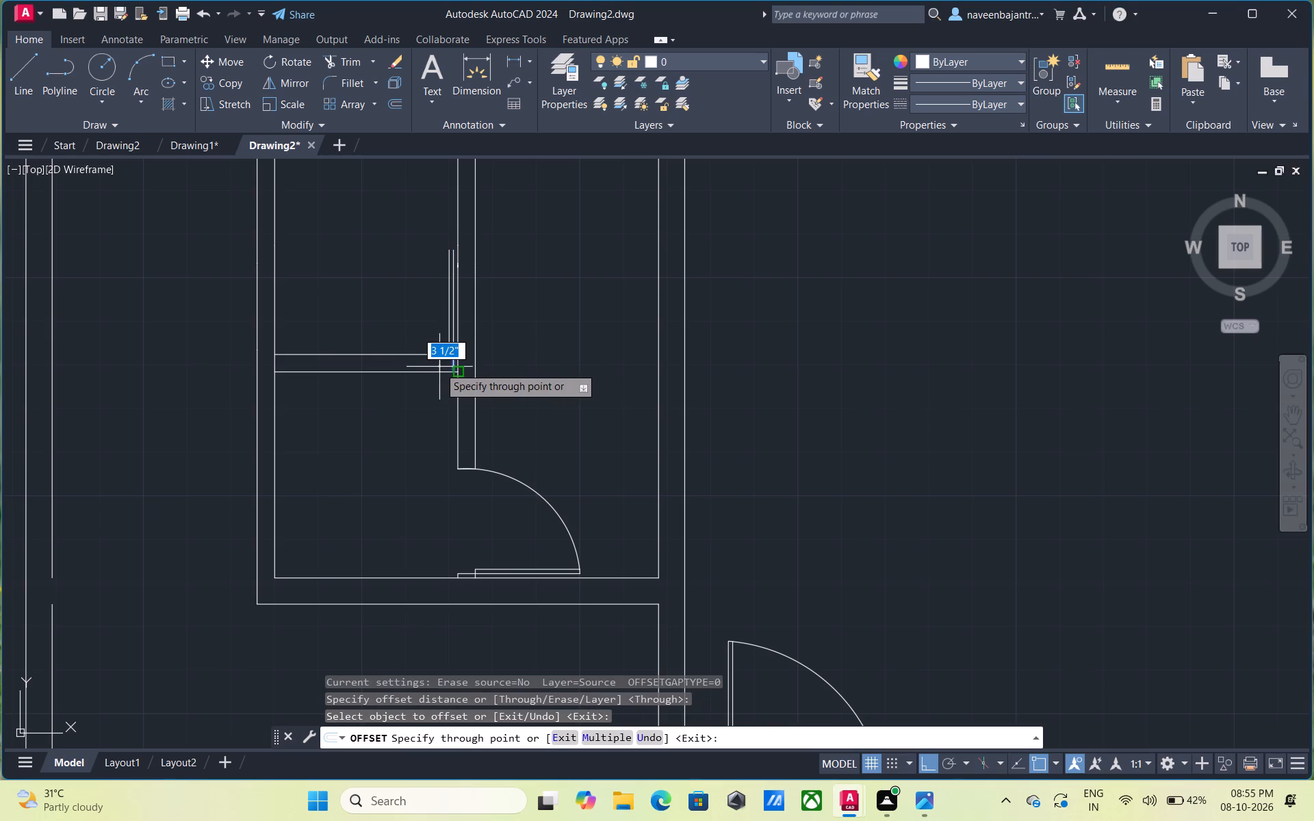
key(2)
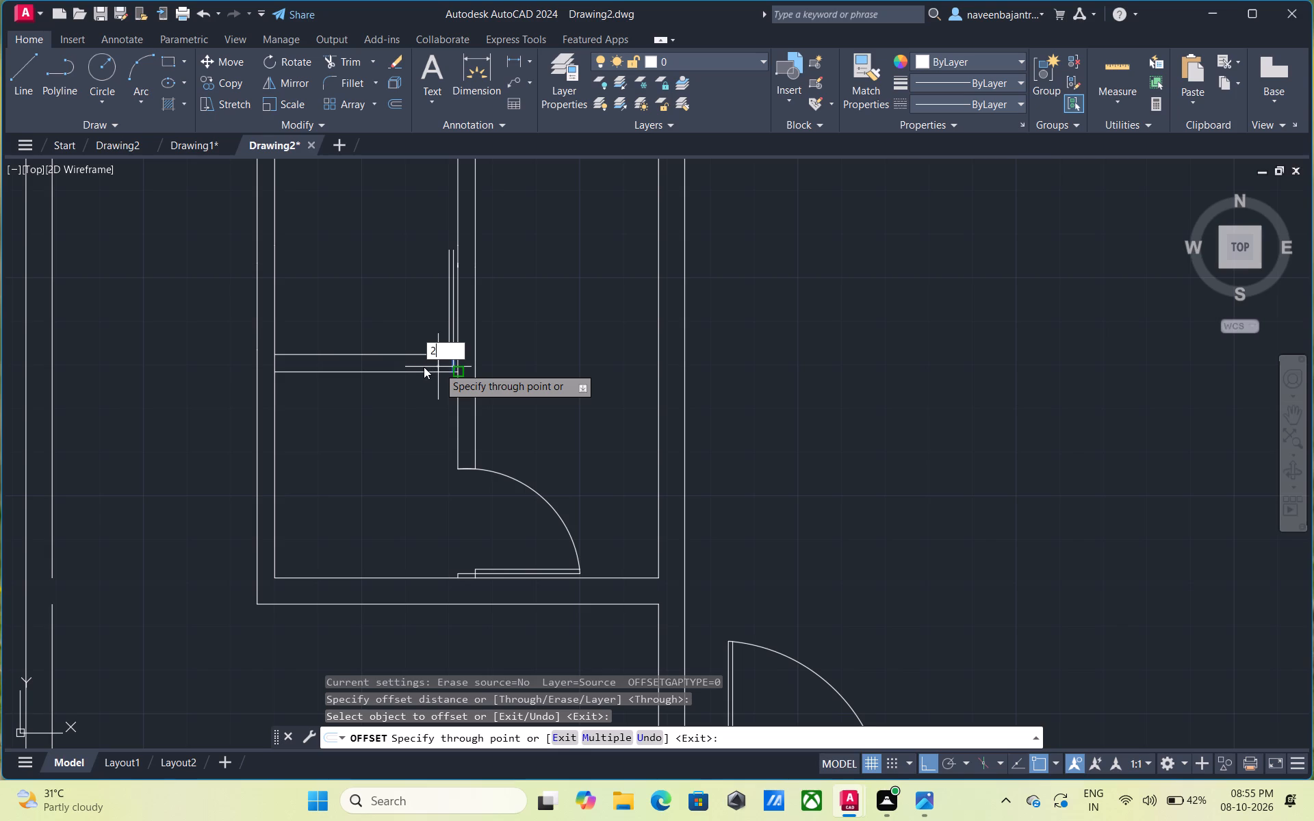
key(apostrophe)
key(Return)
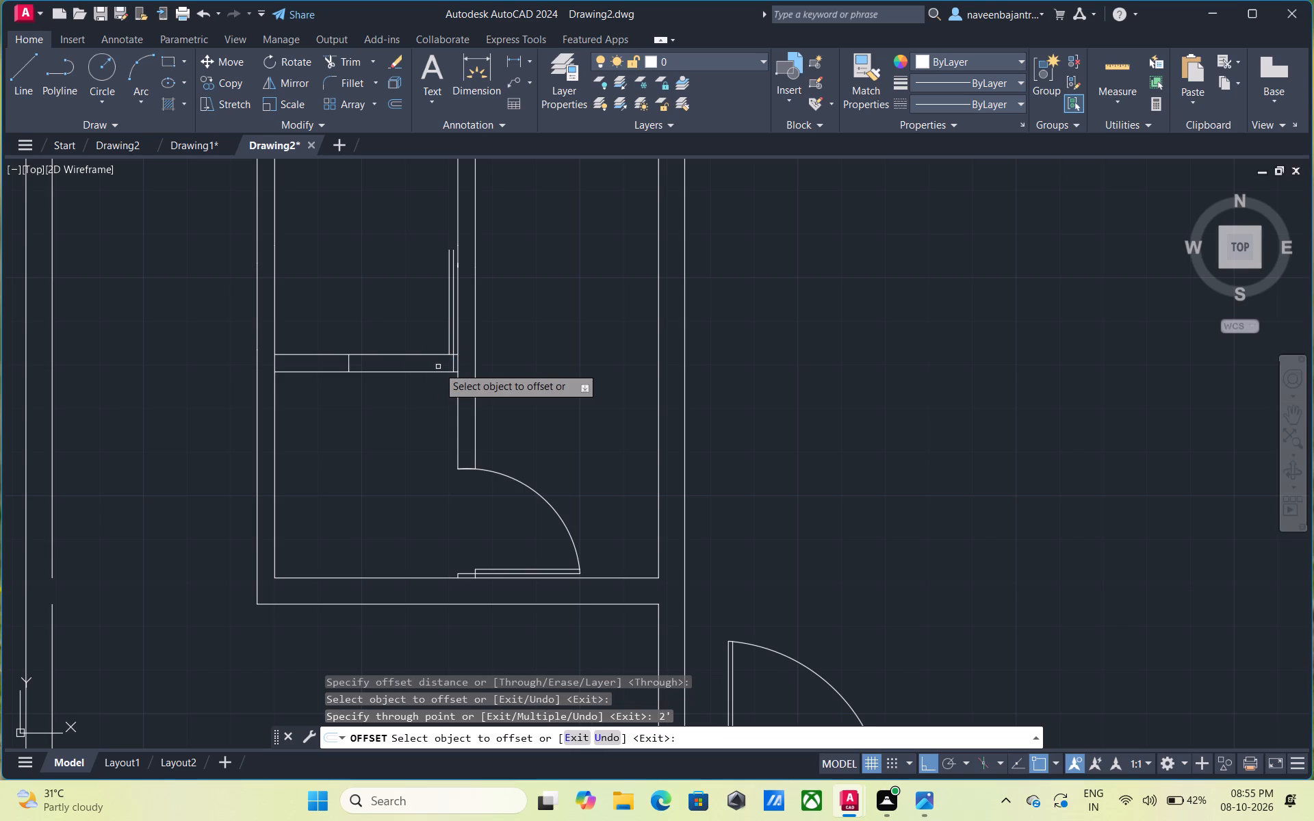
key(Escape)
Trim both cross wall lines between the two jamb lines to open the doorway.
text(tr)
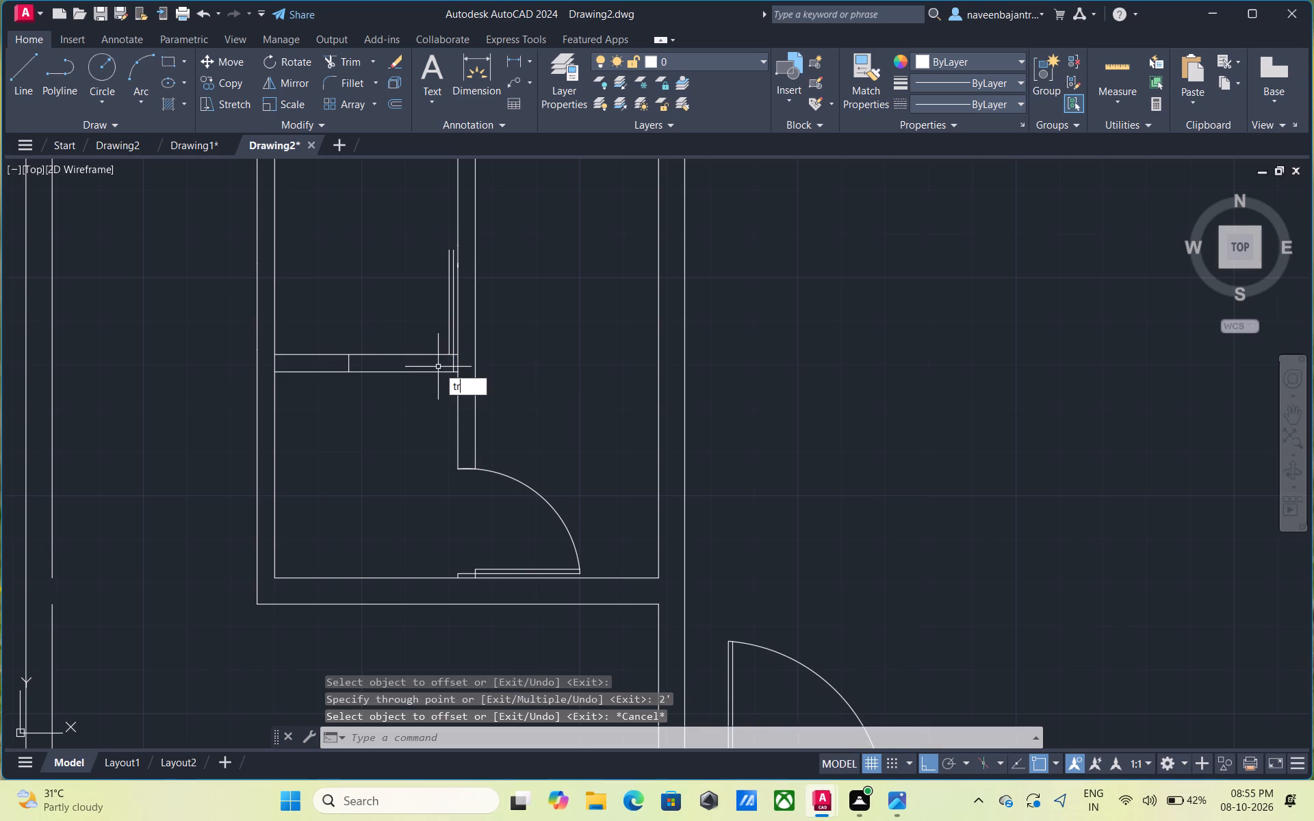
key(space)
click(413, 356)
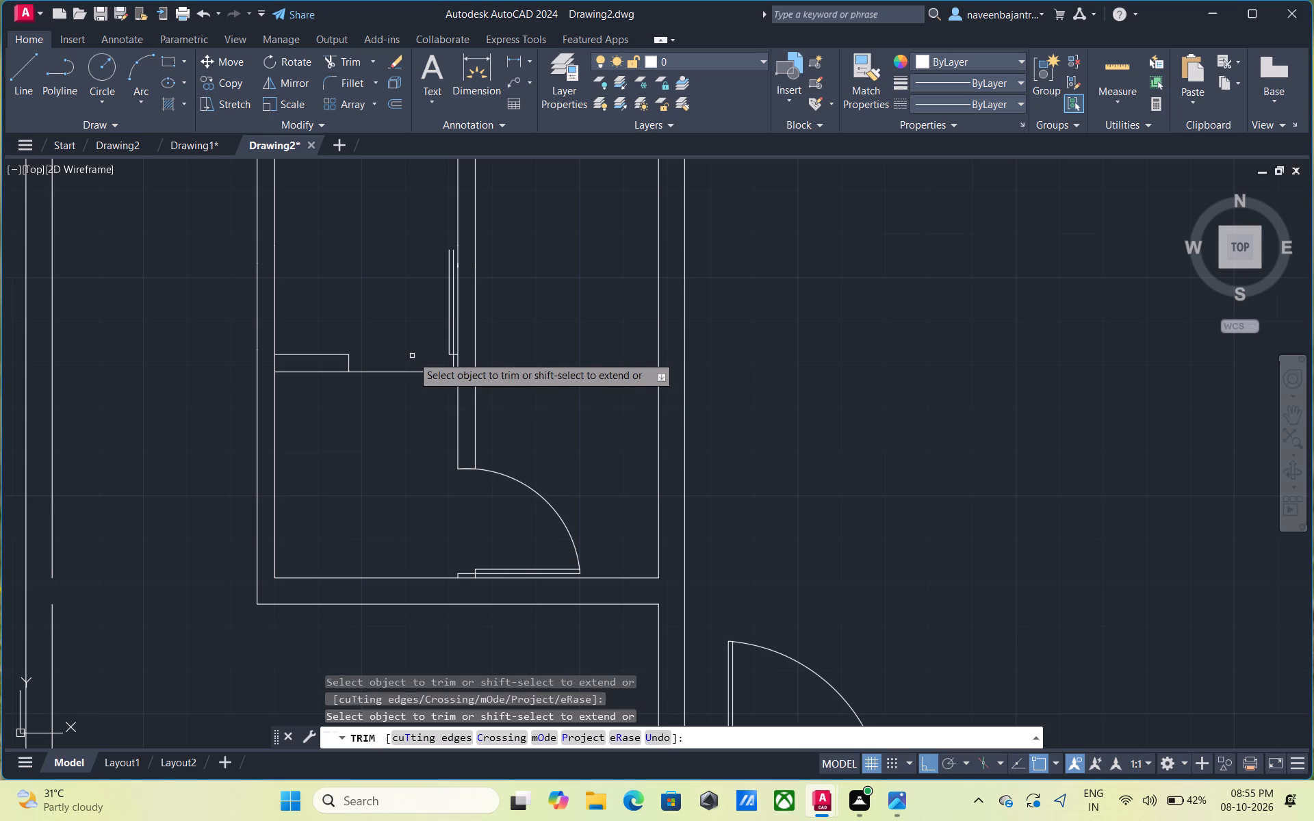
click(412, 373)
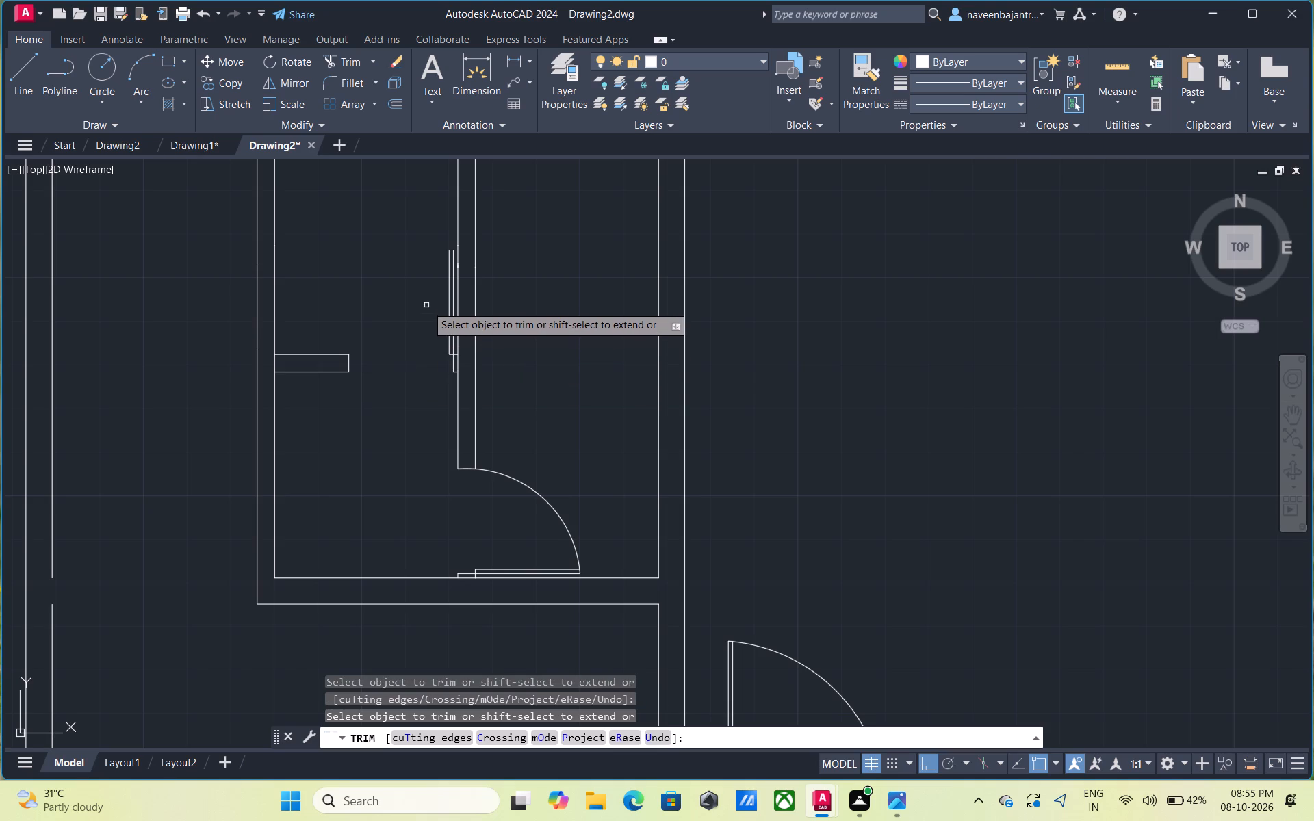
middle_drag(426, 305, 432, 356)
key(Escape)
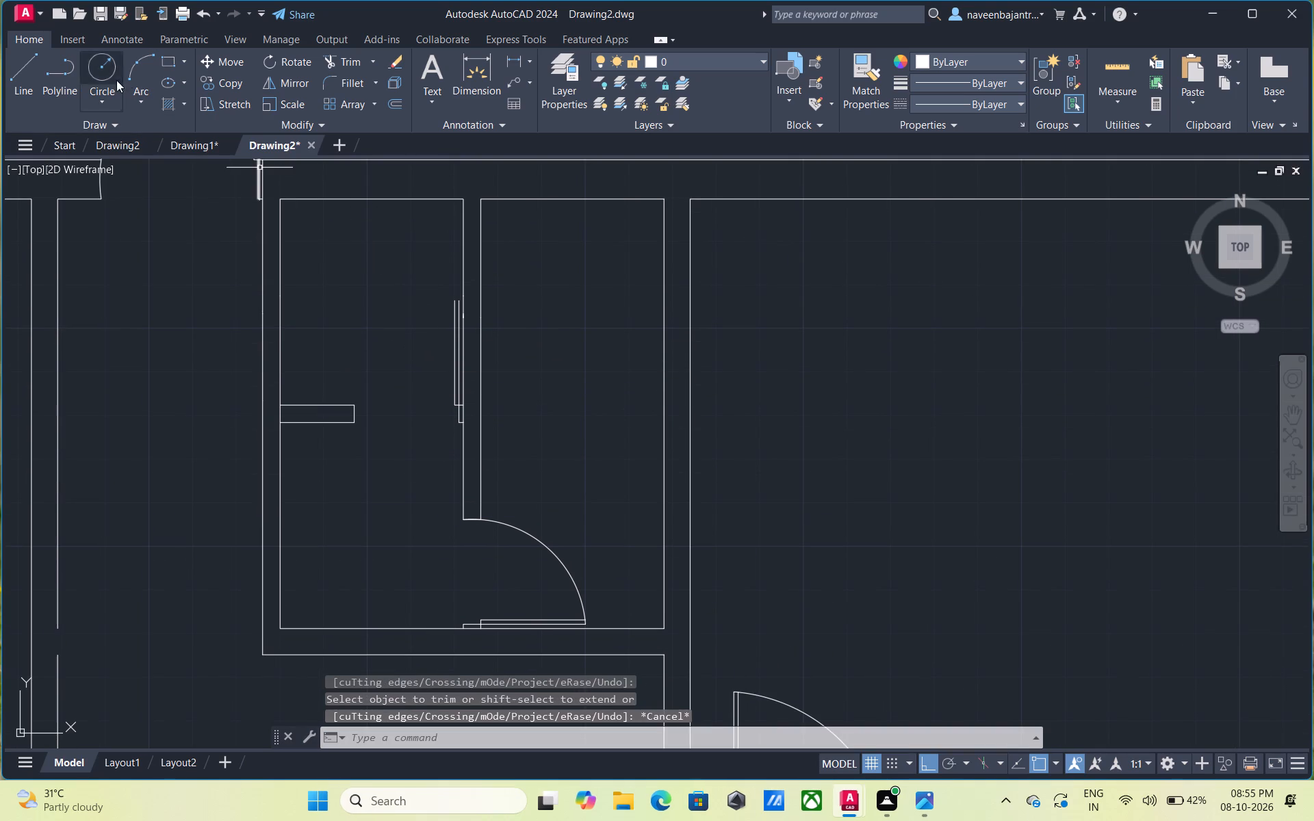
Draw the door swing as a three-point arc from the leaf's top through the upper corner to the lower corner of the opposite jamb.
click(138, 75)
scroll(438, 309, up, 2)
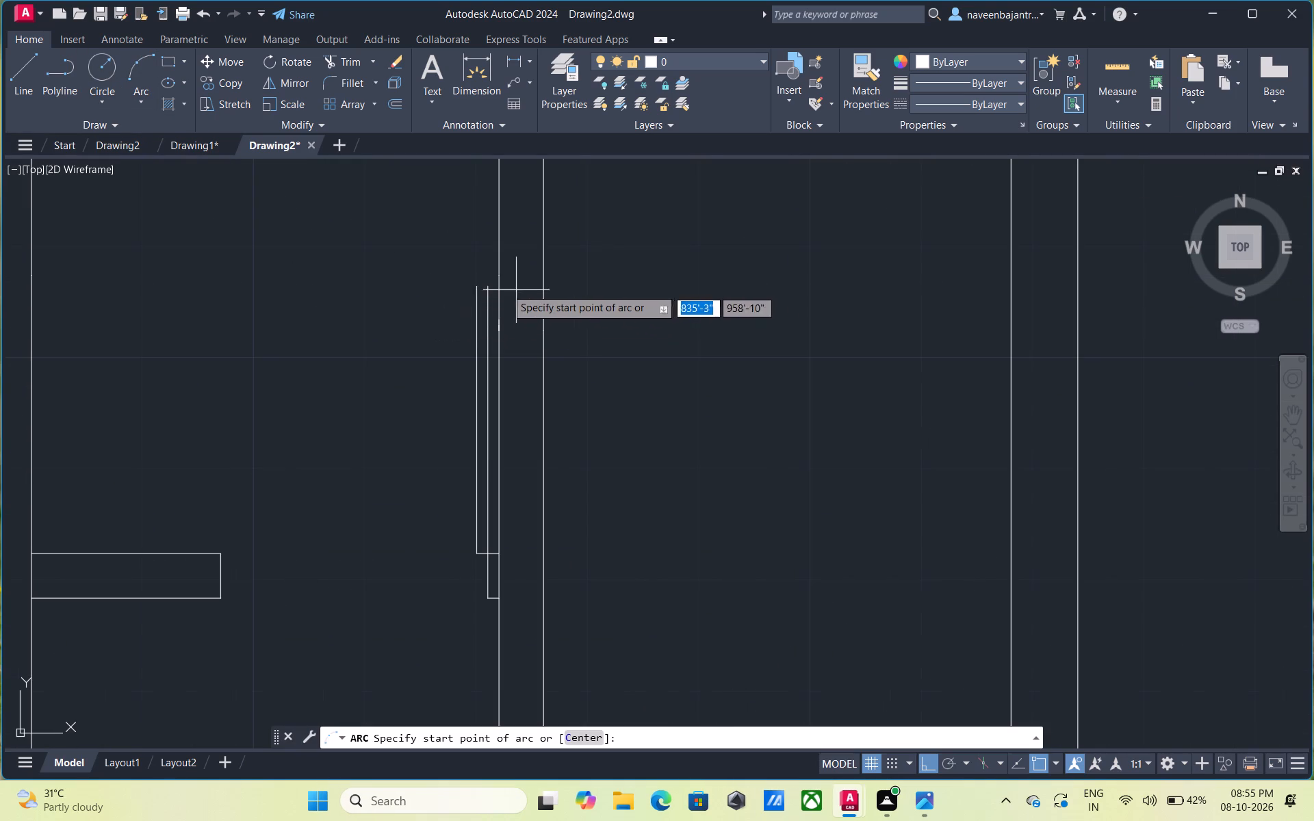
click(492, 288)
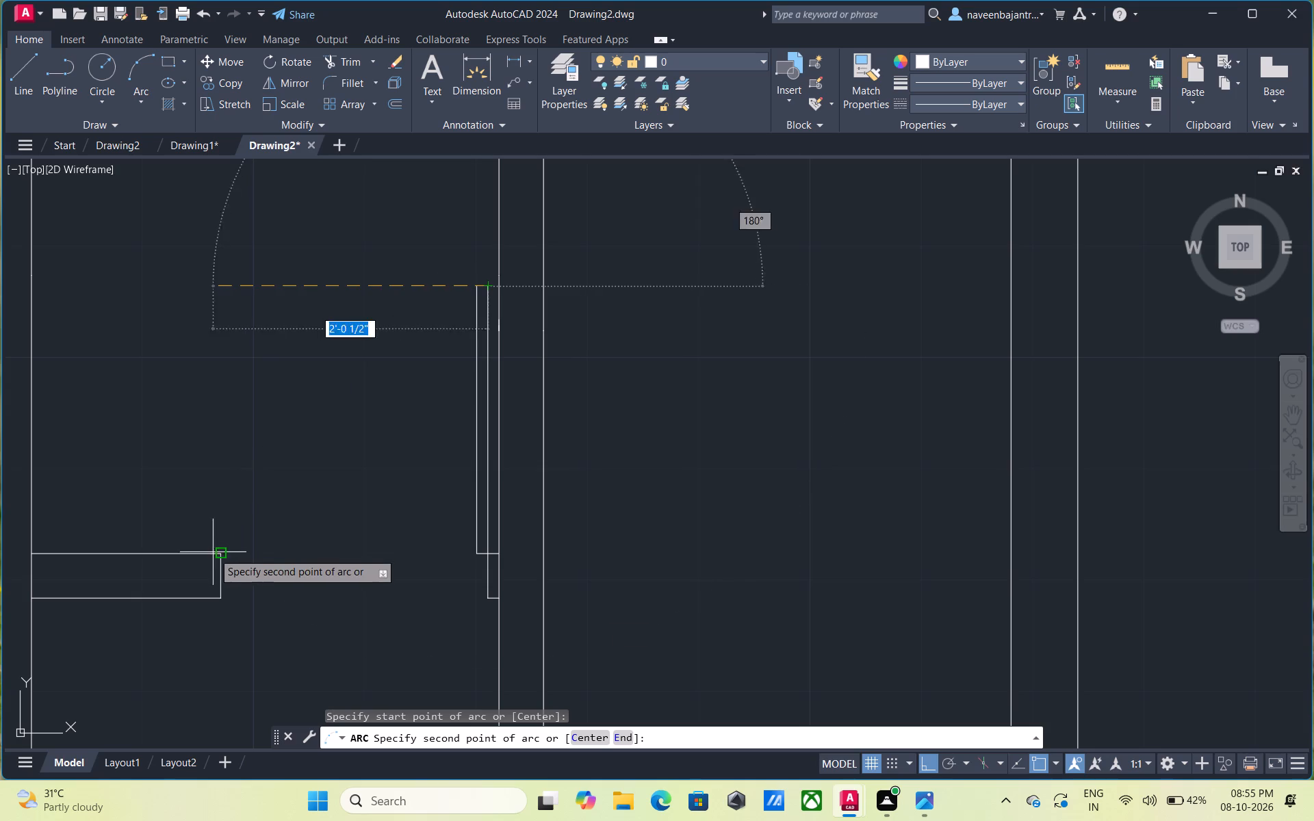
click(216, 556)
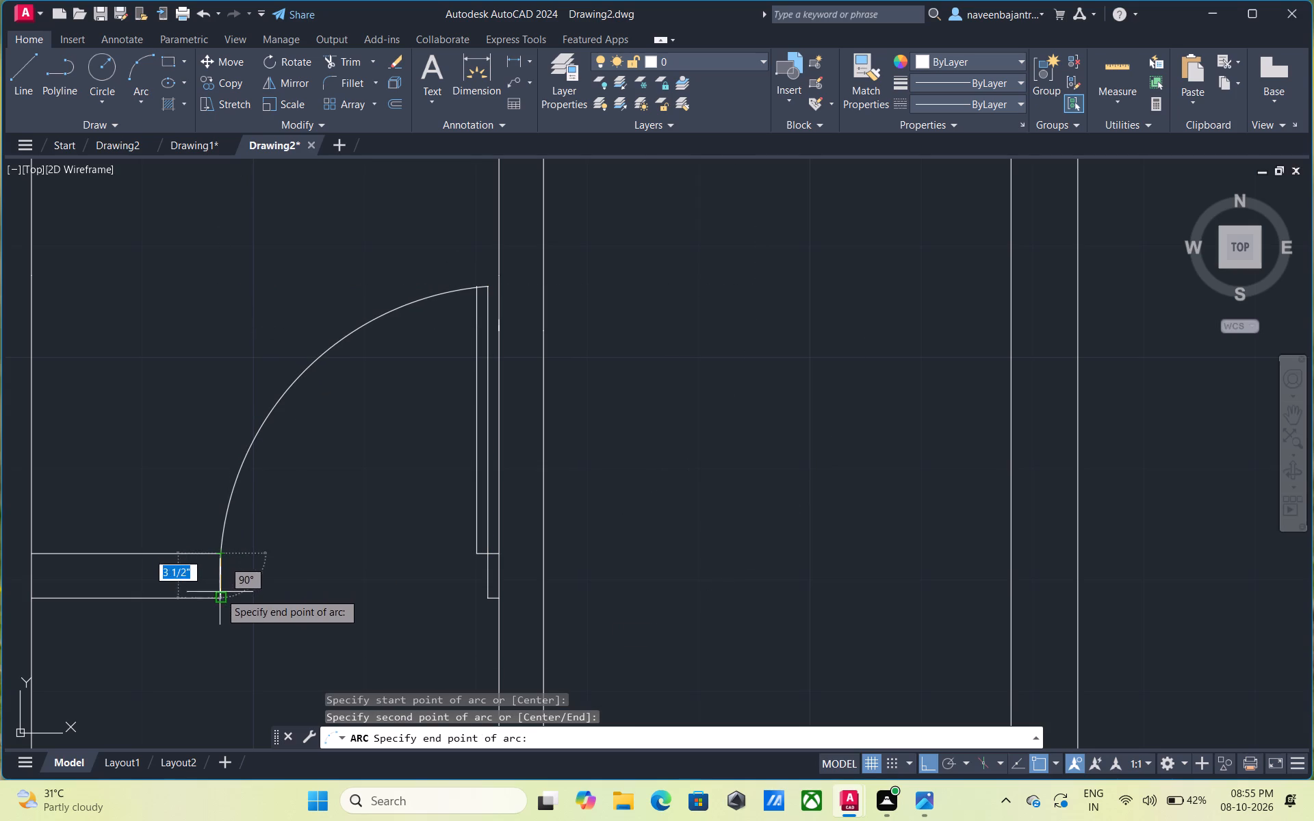
click(220, 593)
key(Escape)
scroll(264, 613, down, 3)
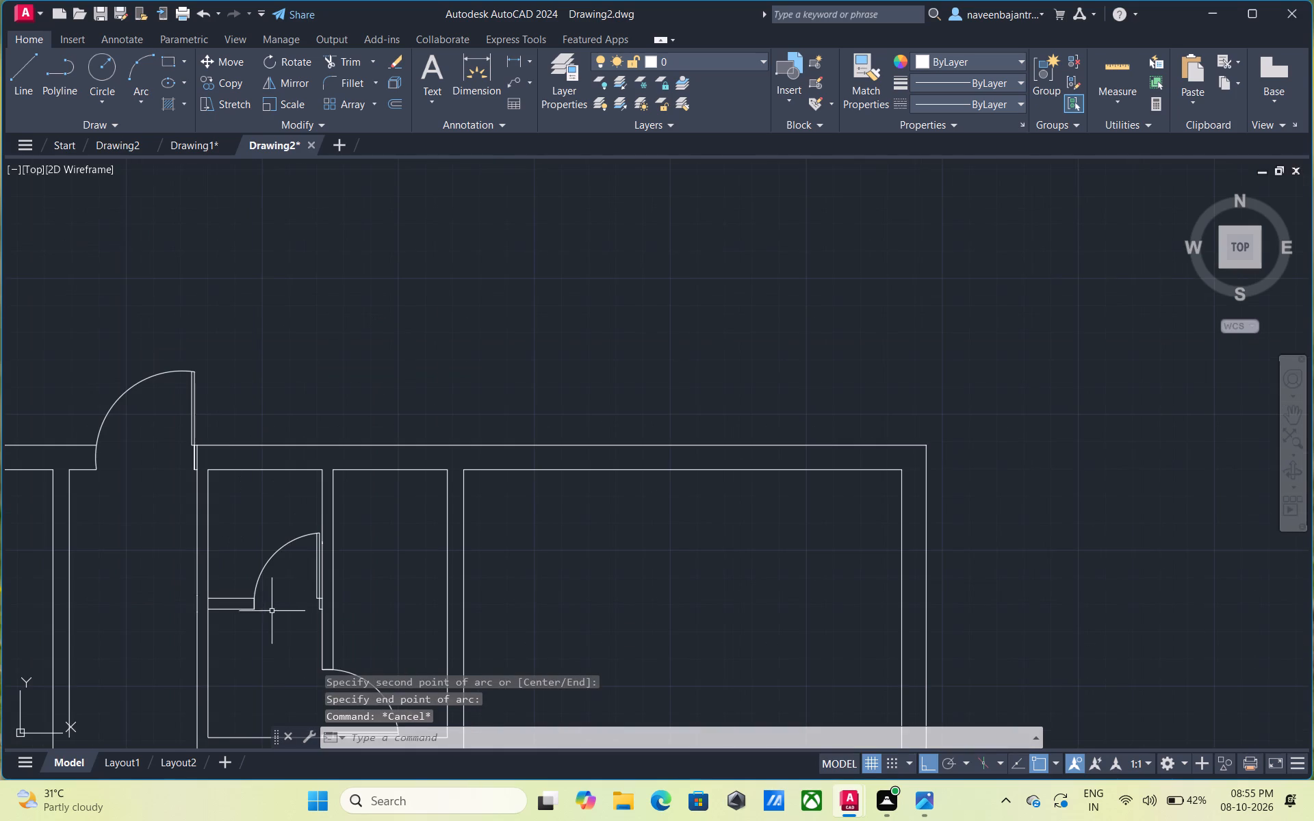
middle_drag(368, 618, 562, 484)
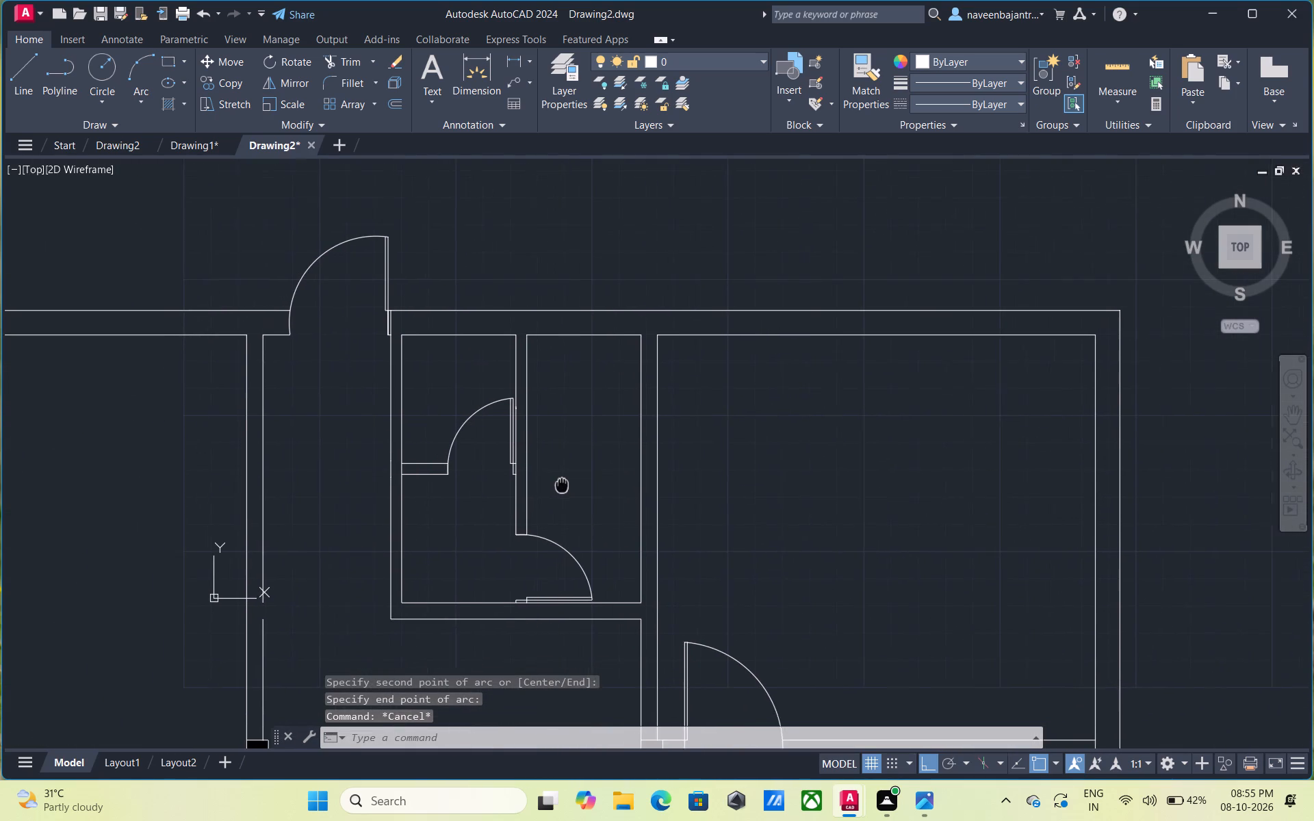
middle_drag(562, 484, 571, 480)
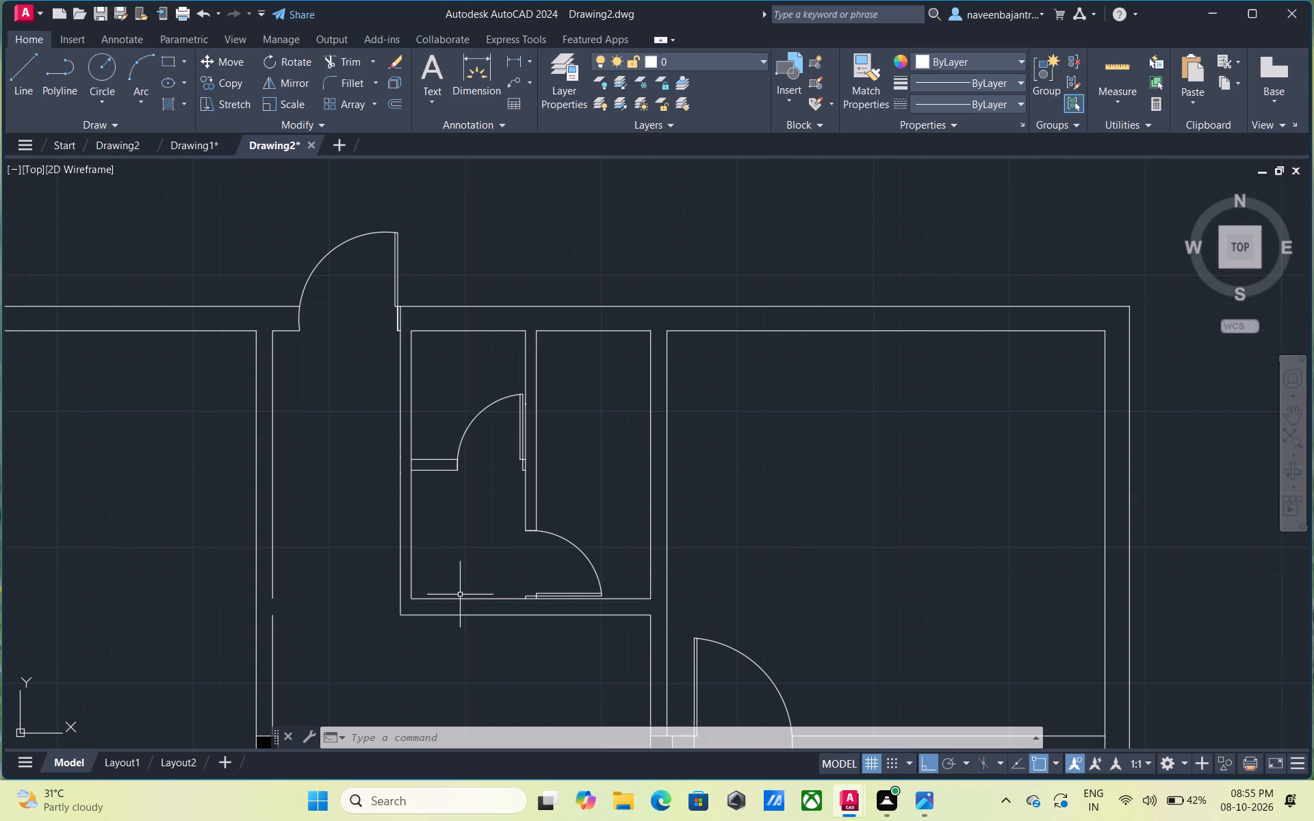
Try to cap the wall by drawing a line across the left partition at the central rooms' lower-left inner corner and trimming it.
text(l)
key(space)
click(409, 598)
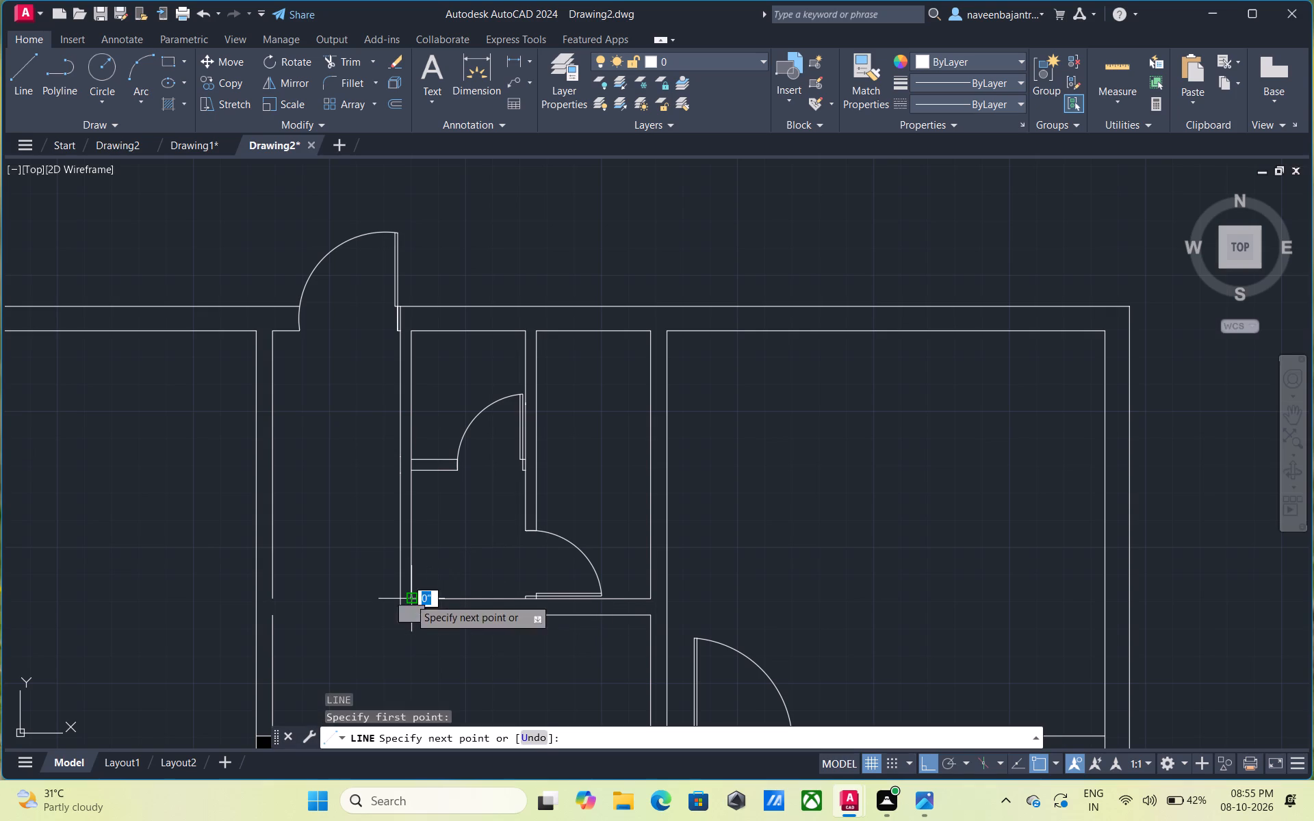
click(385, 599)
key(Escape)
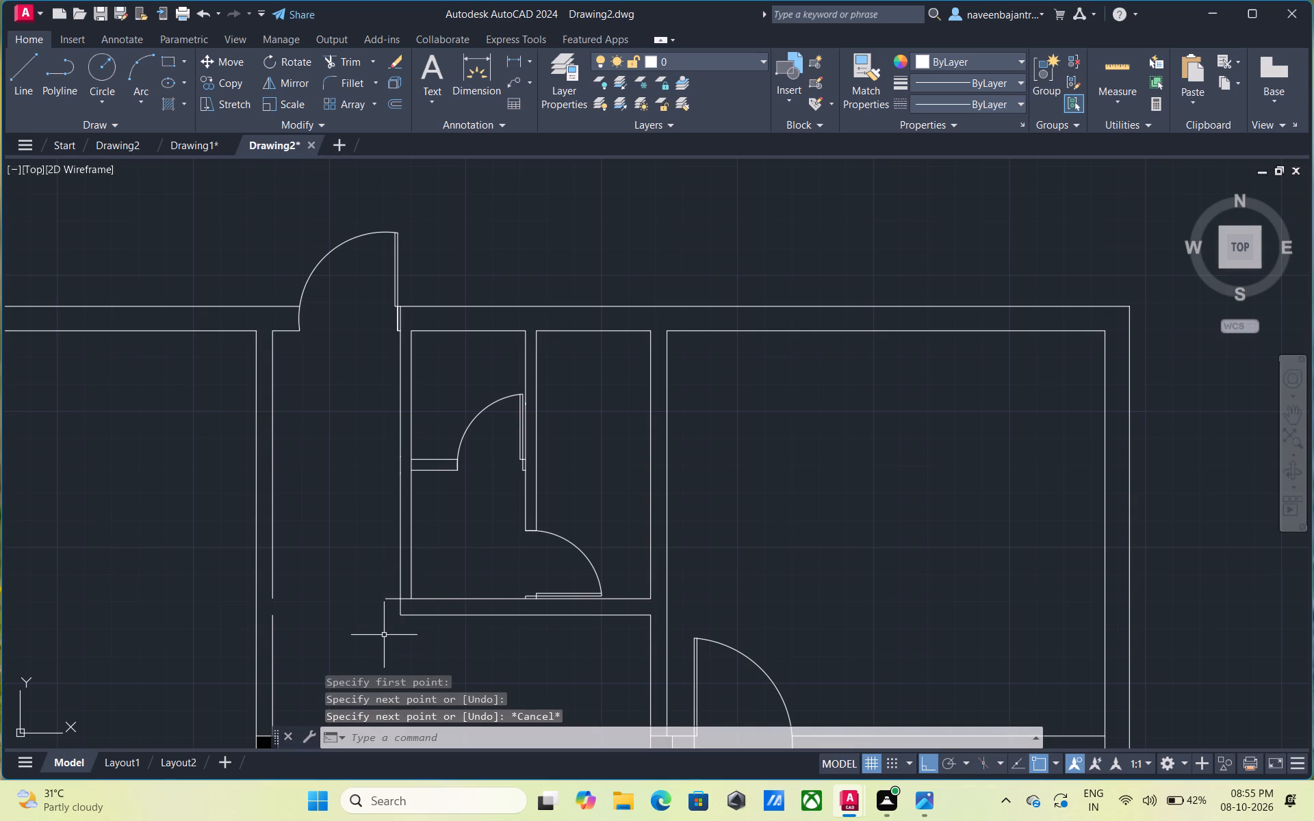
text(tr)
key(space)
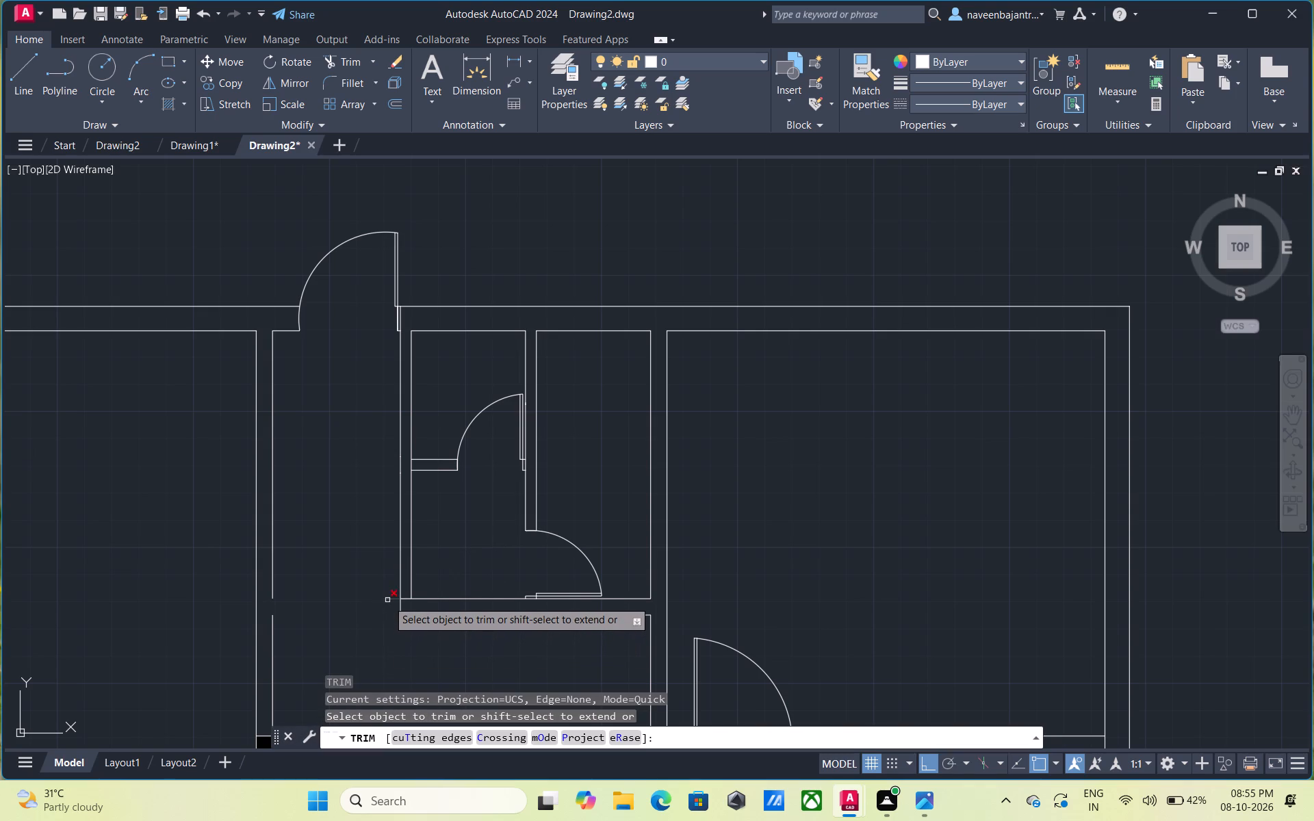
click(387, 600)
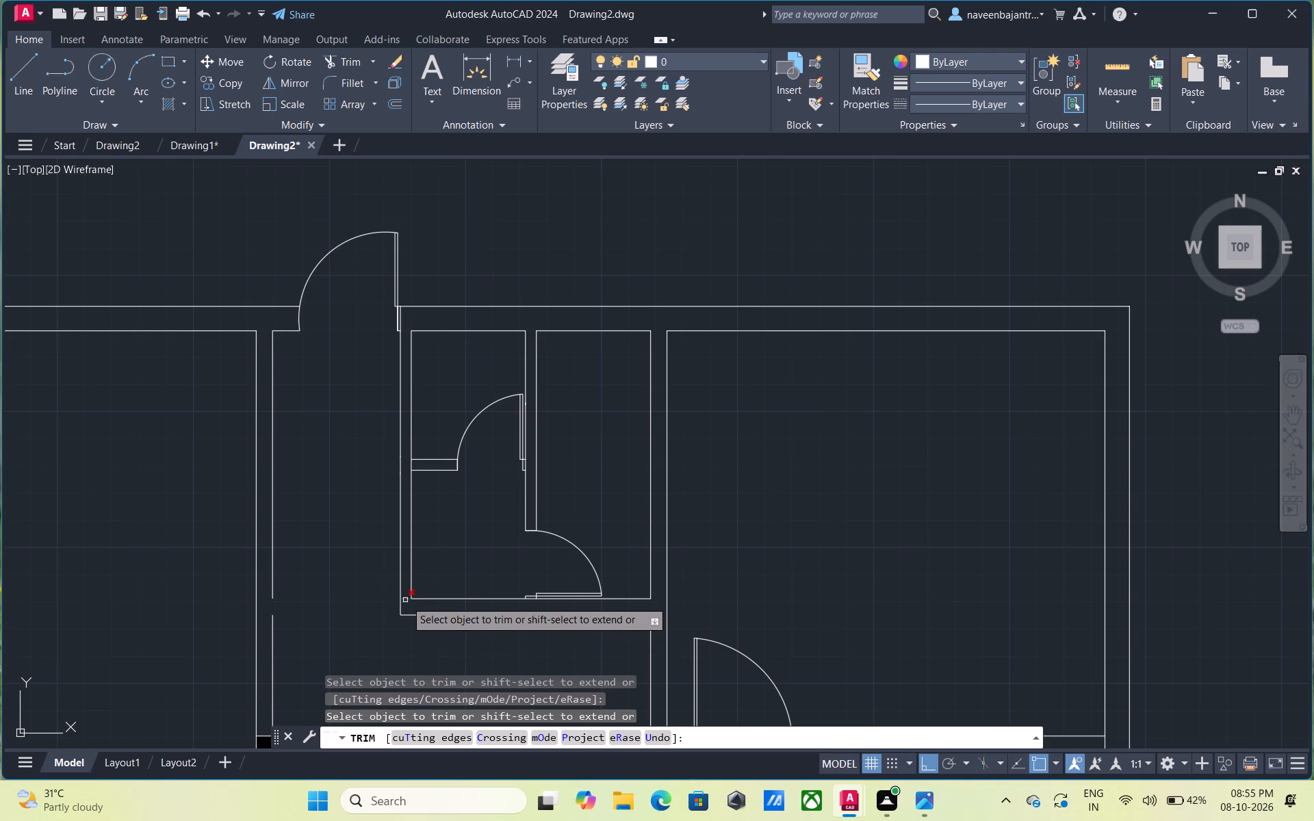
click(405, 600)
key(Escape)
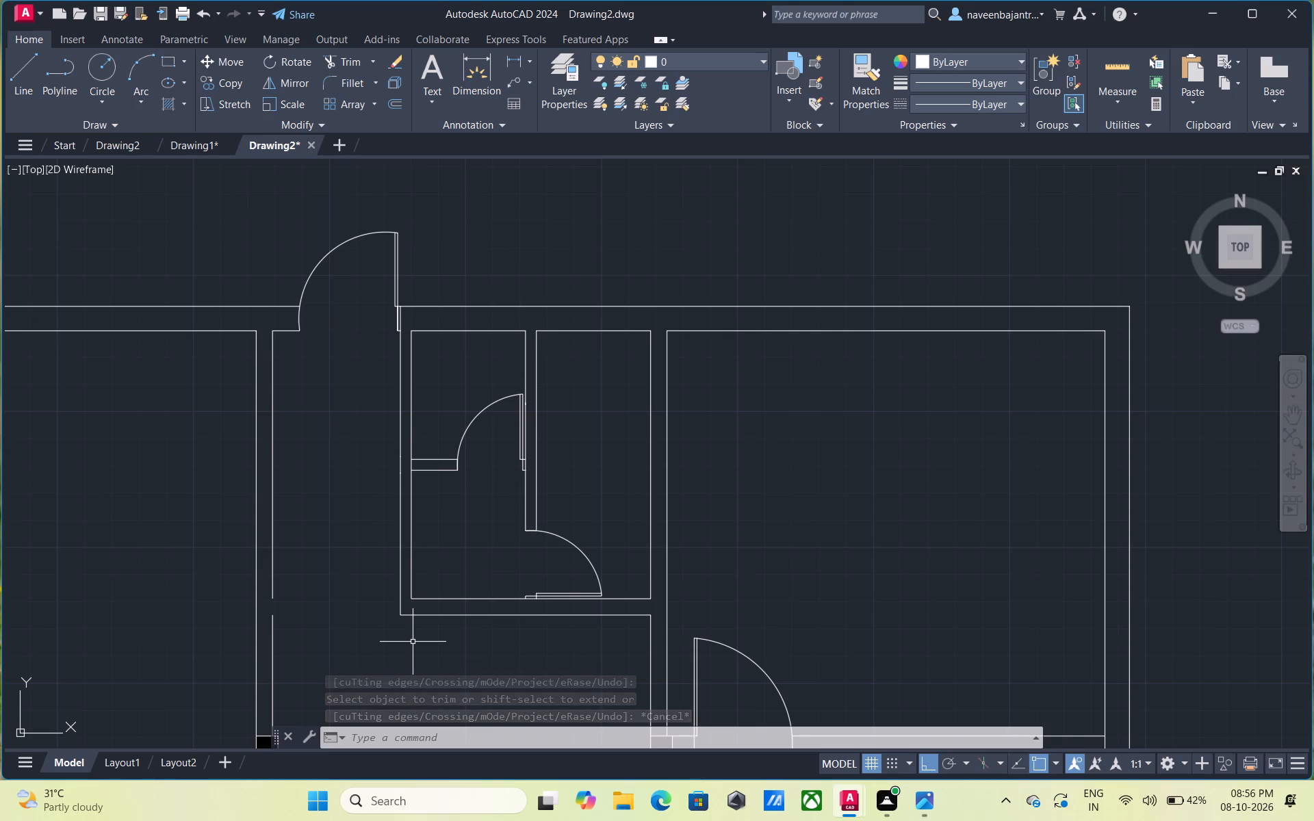
Draw two horizontal lines across the central rooms' left partition, from its inner corner at the bottom wall and from the cross wall's lower edge.
text(l)
key(space)
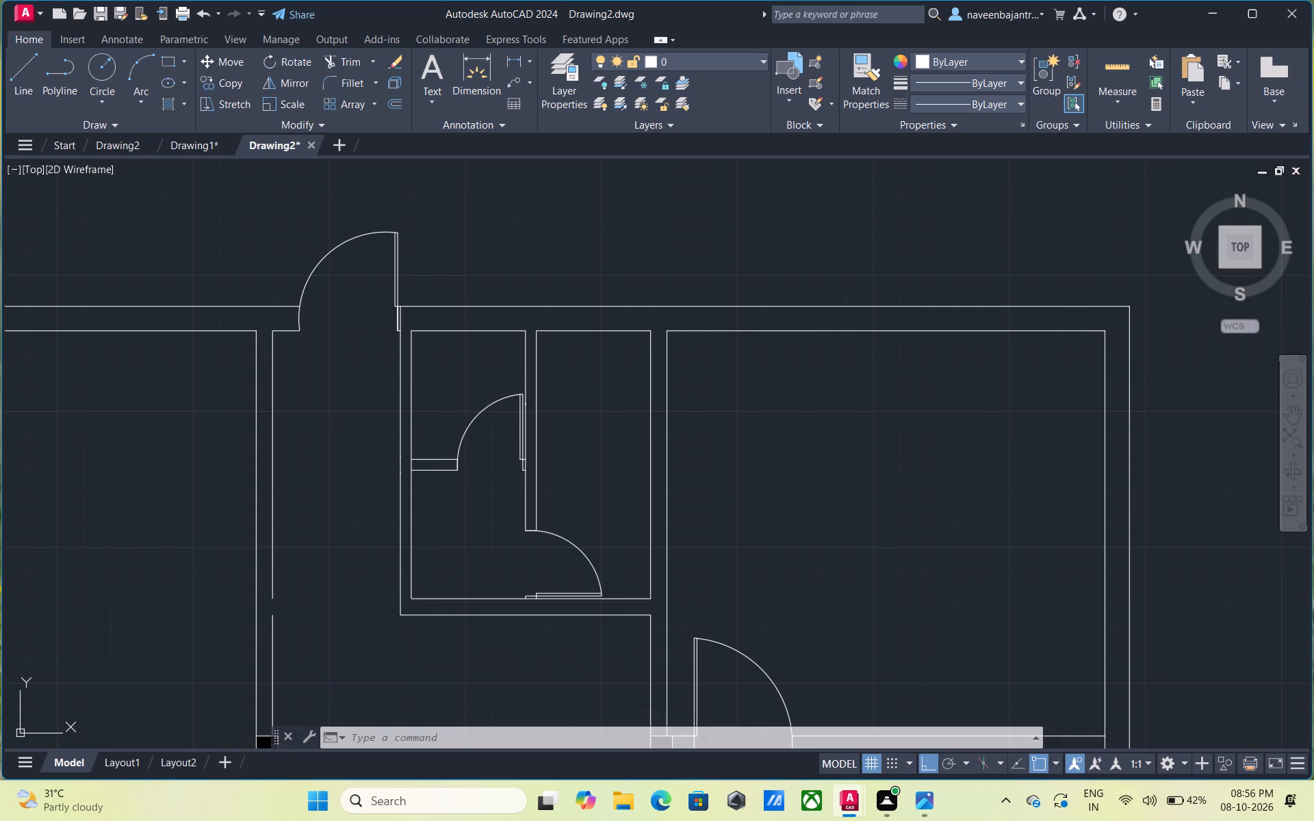
click(413, 603)
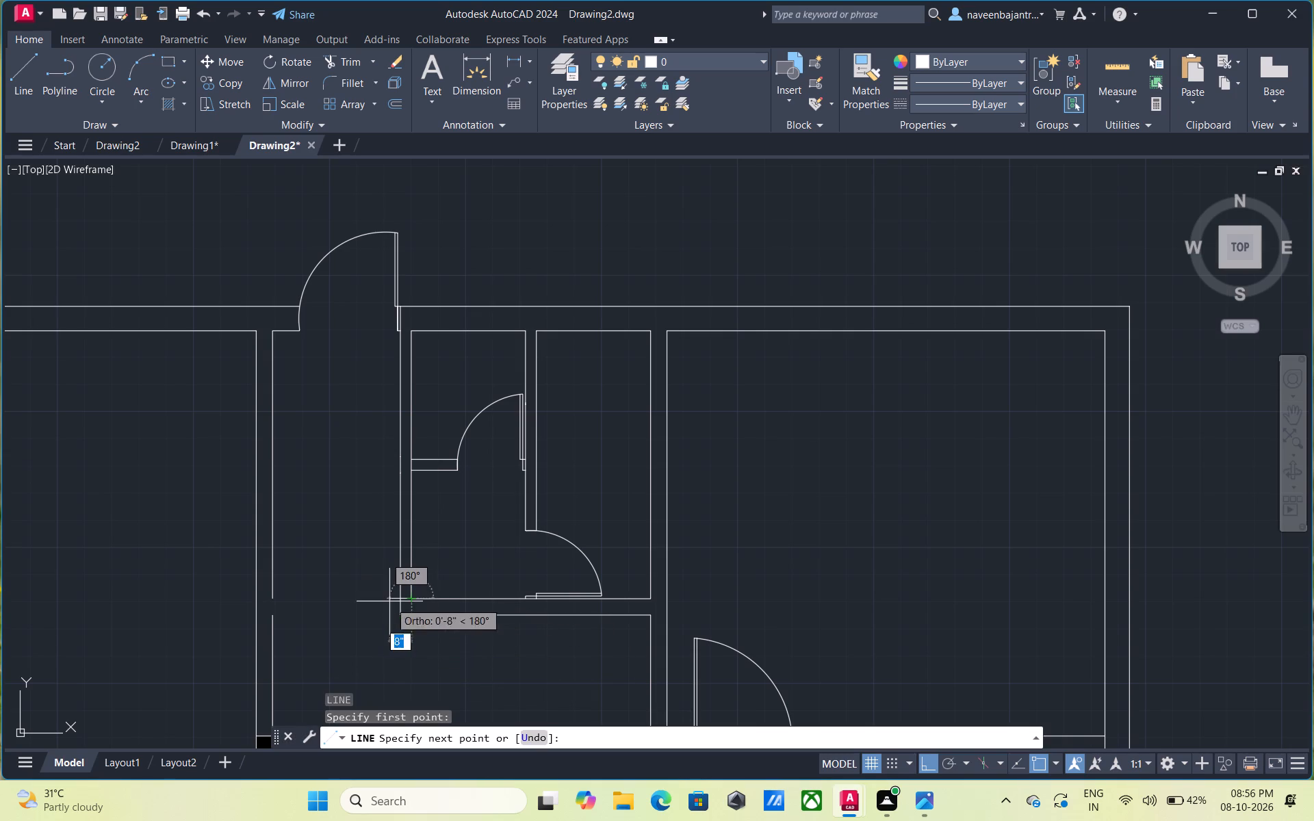
click(383, 601)
key(Escape)
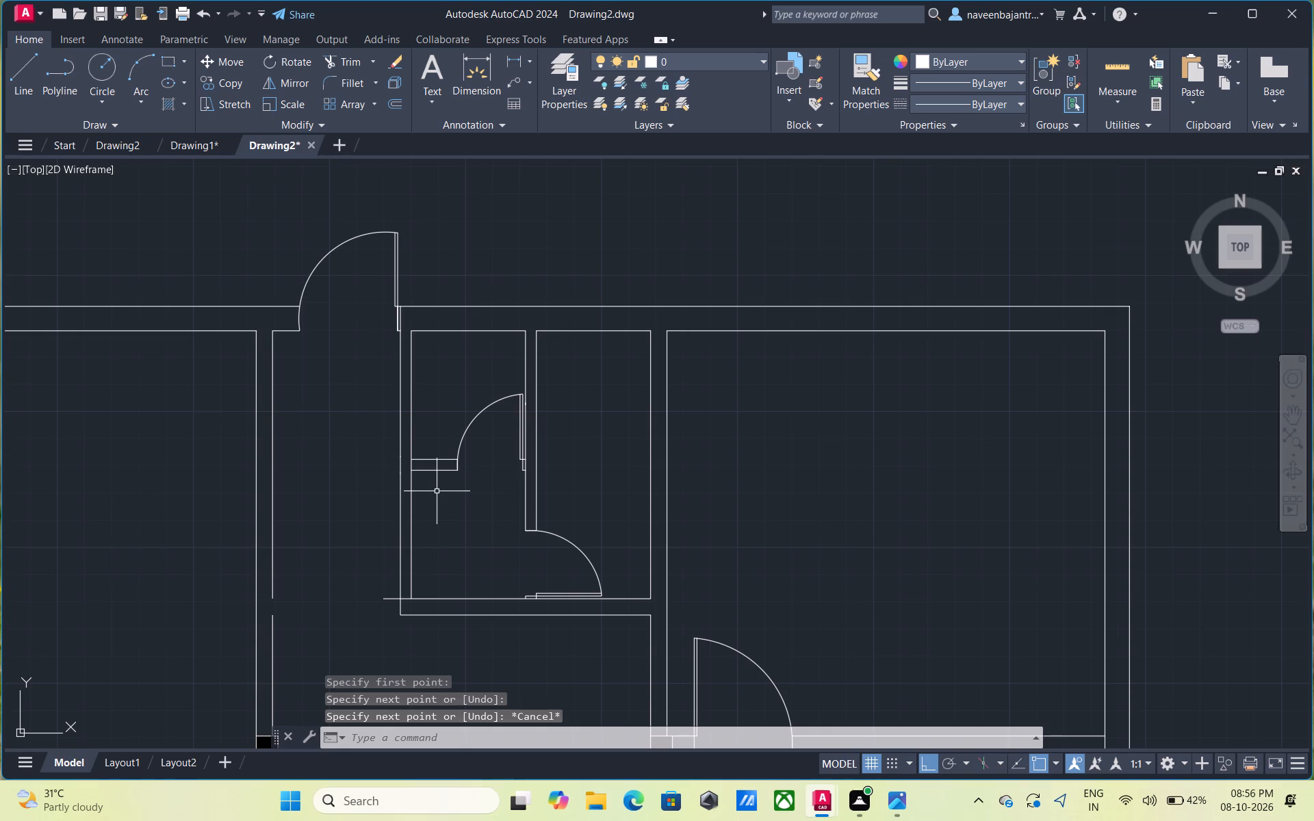
scroll(433, 491, up, 1)
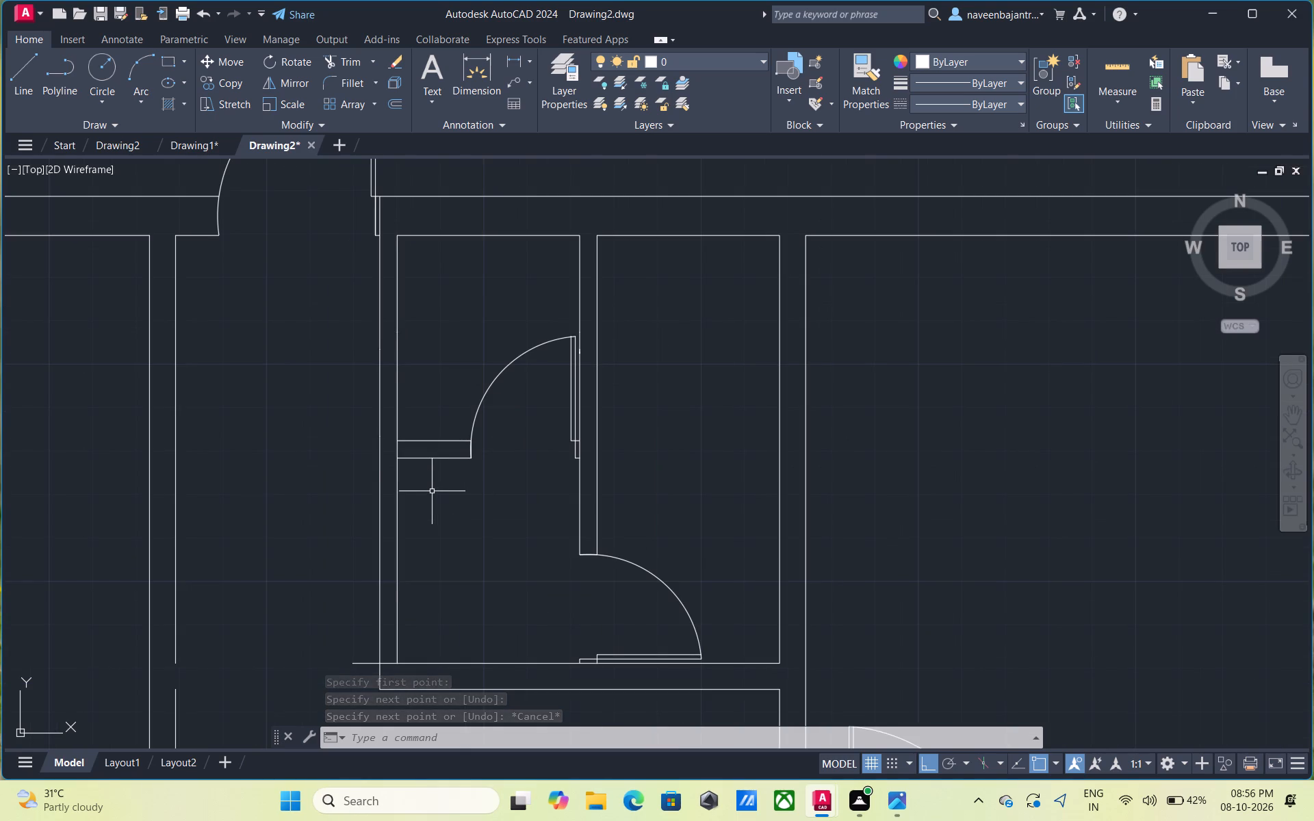
text(l)
key(space)
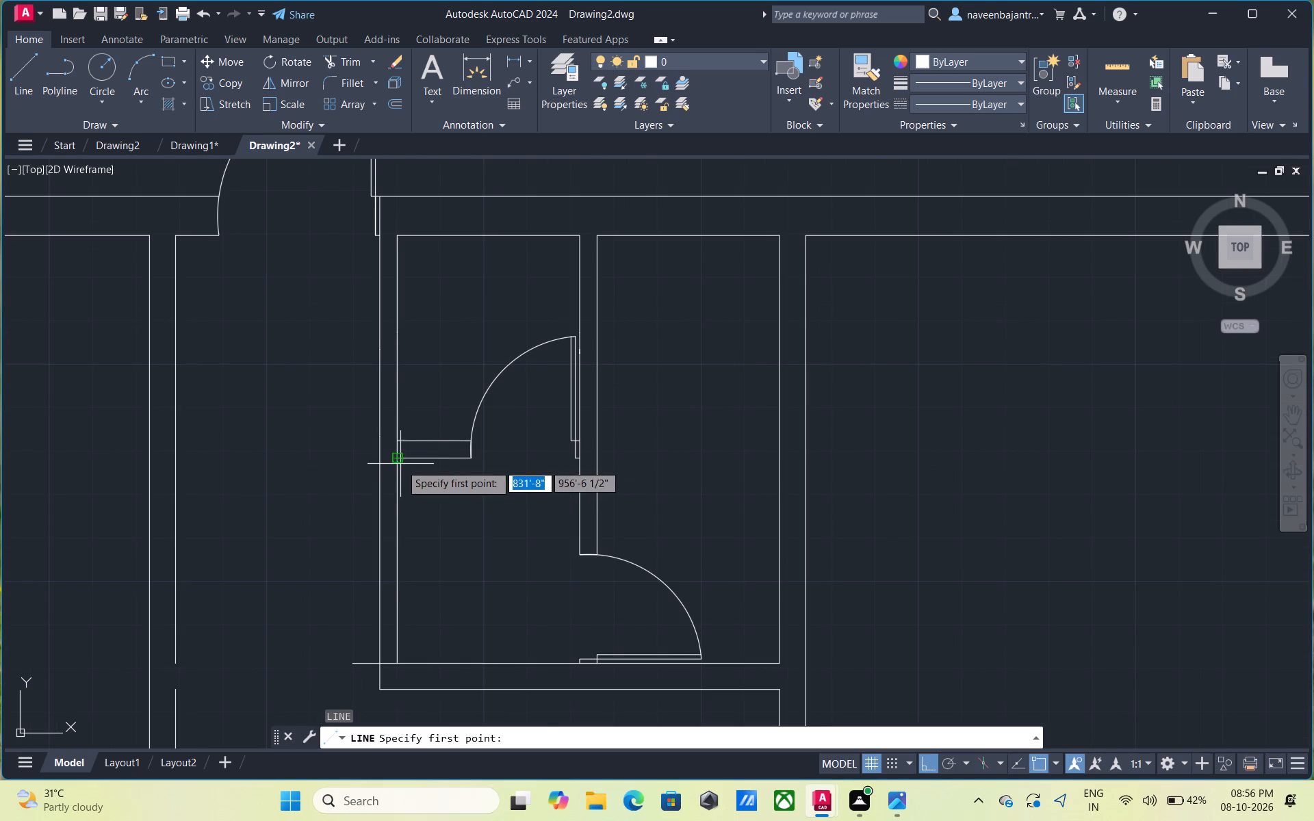
click(399, 458)
click(357, 460)
key(Escape)
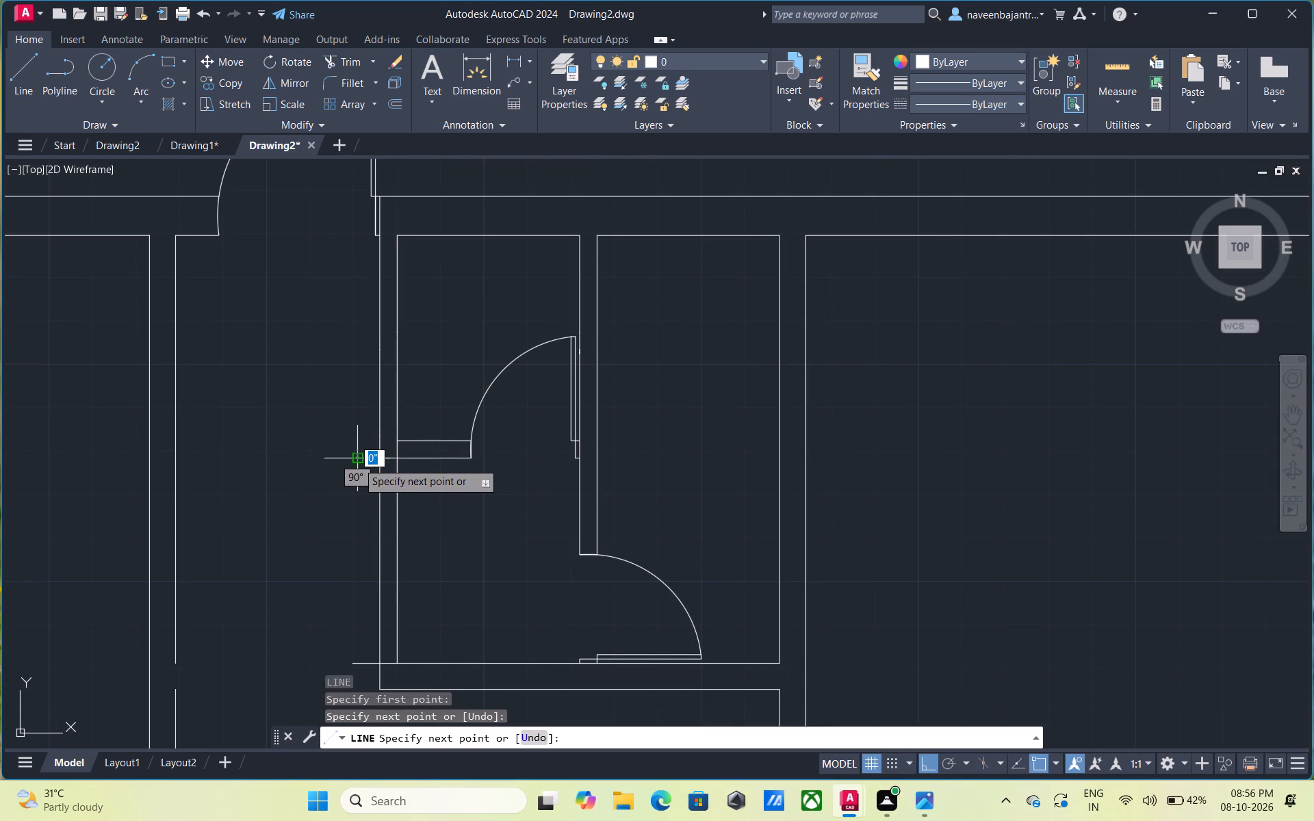
Trim both left partition lines between the two horizontal lines to open the passage, and clean up the overhanging ends.
text(tr)
key(space)
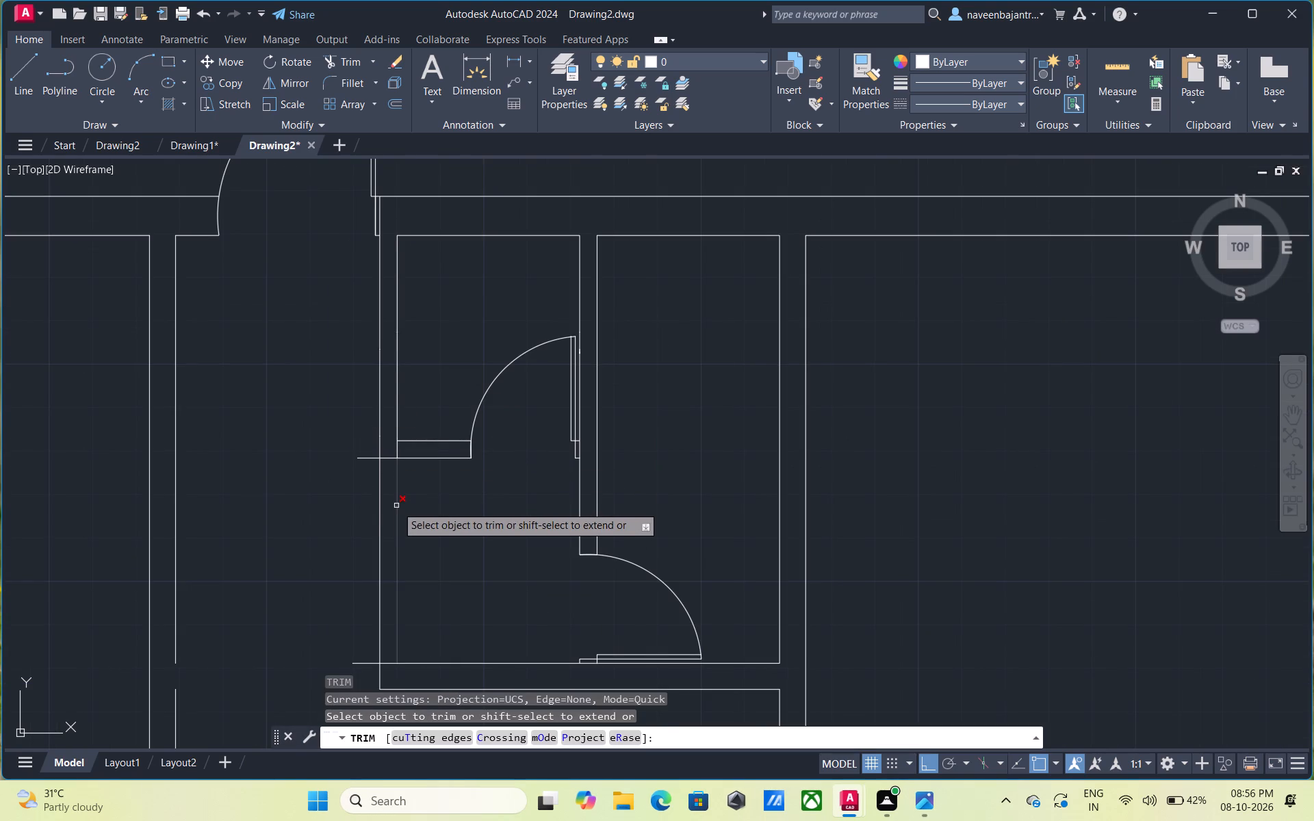
click(396, 506)
click(382, 509)
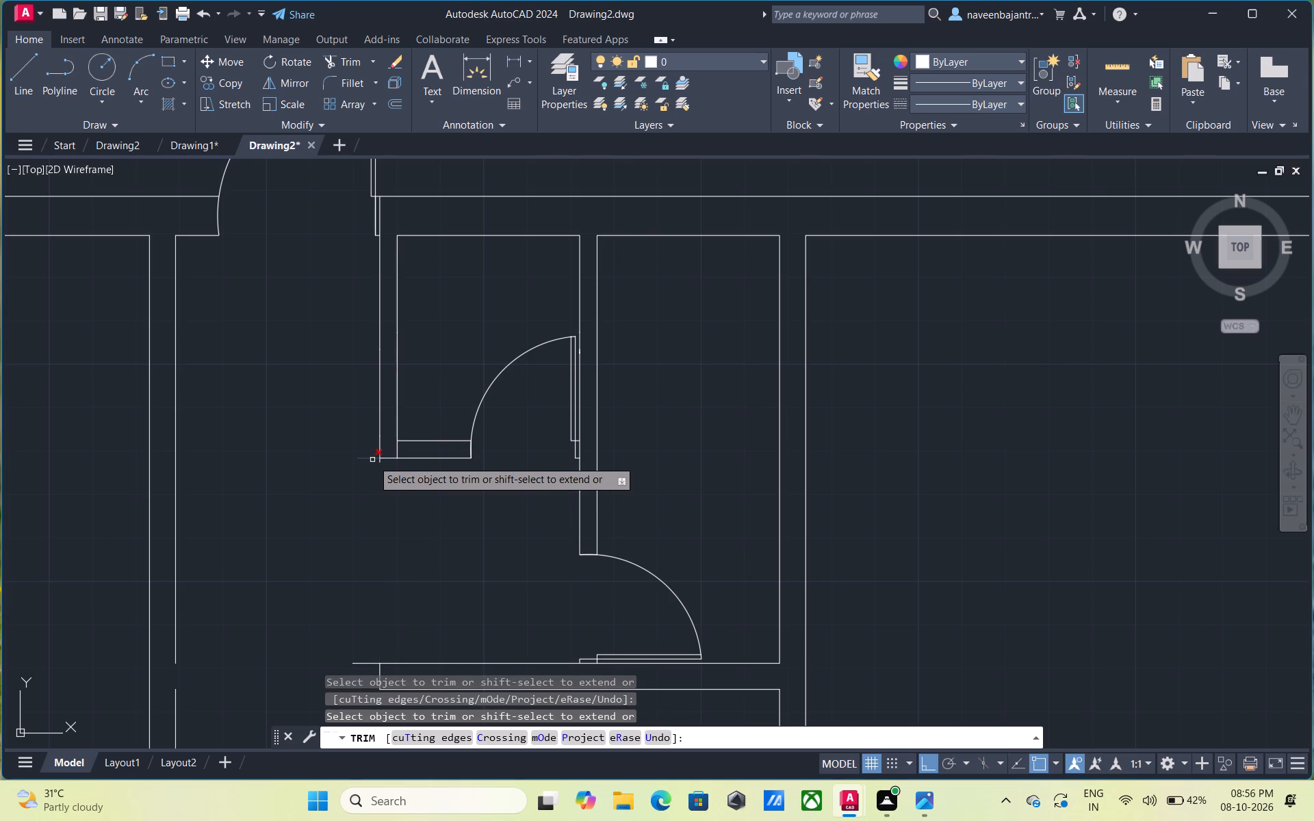
click(372, 460)
click(398, 452)
scroll(380, 463, up, 3)
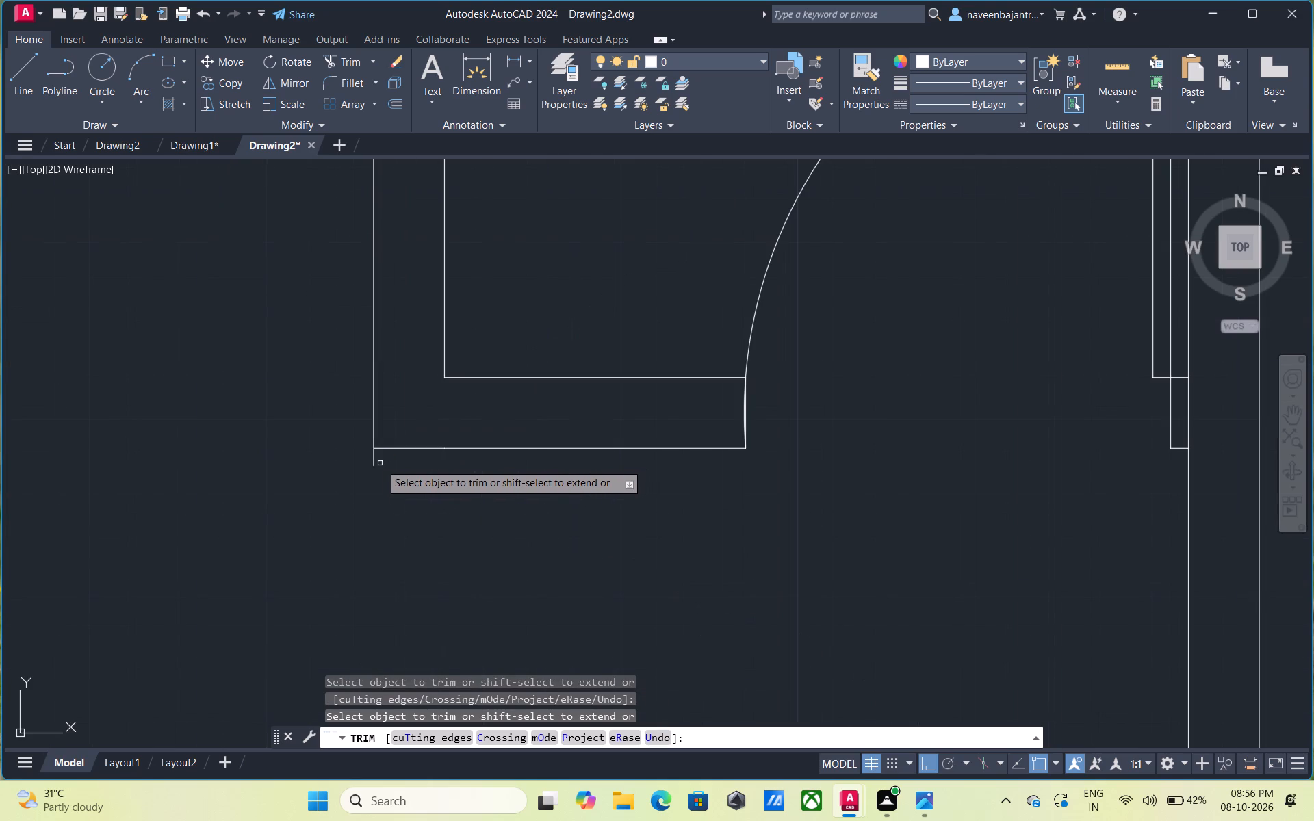
click(374, 464)
scroll(374, 465, down, 5)
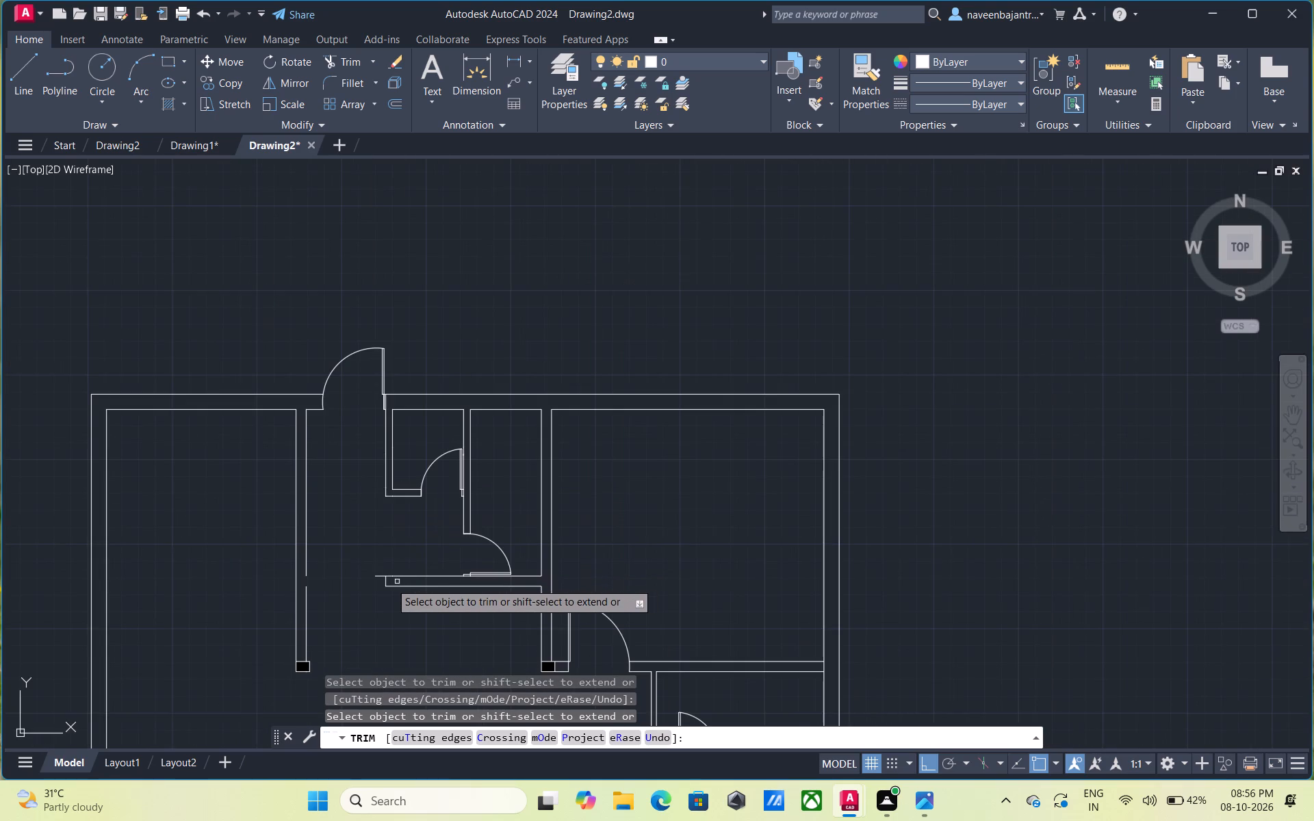
scroll(383, 582, up, 4)
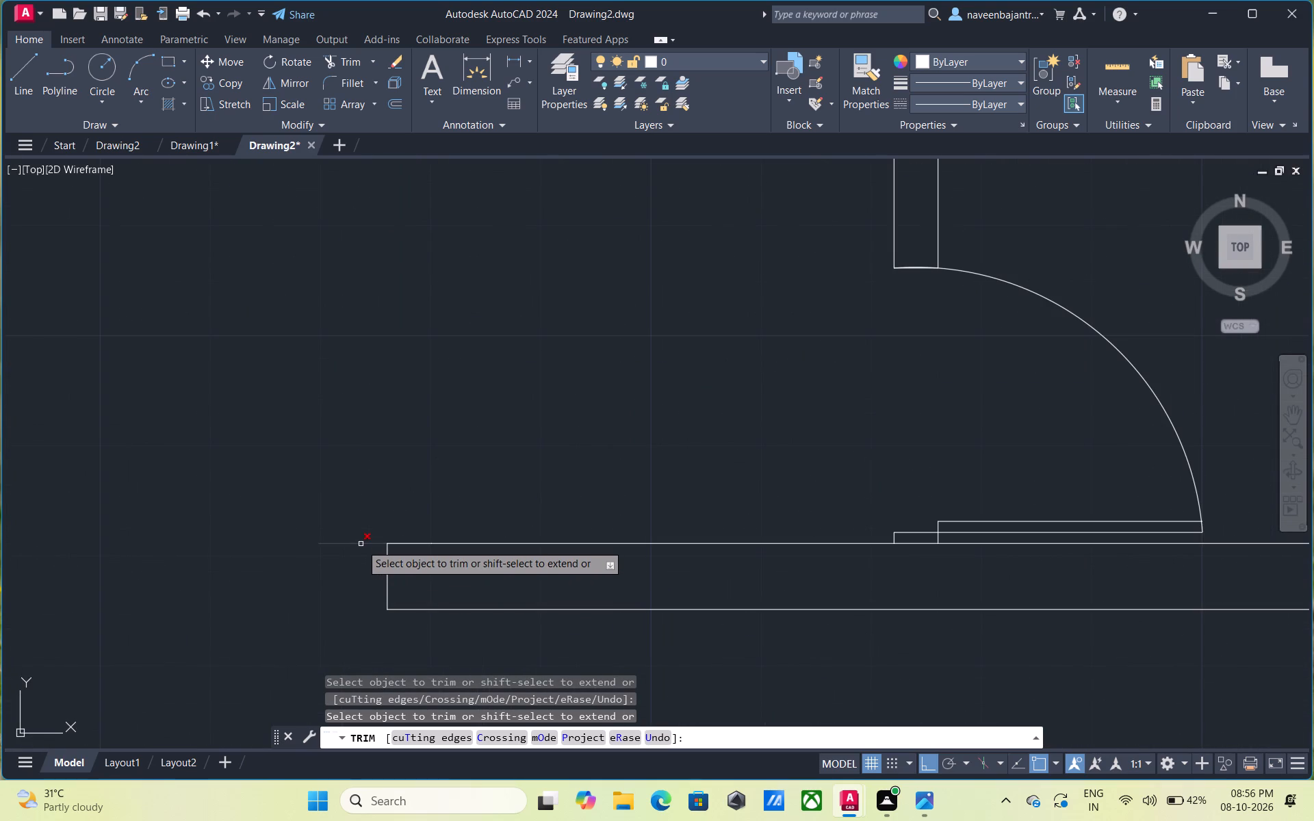
click(361, 544)
scroll(361, 545, down, 4)
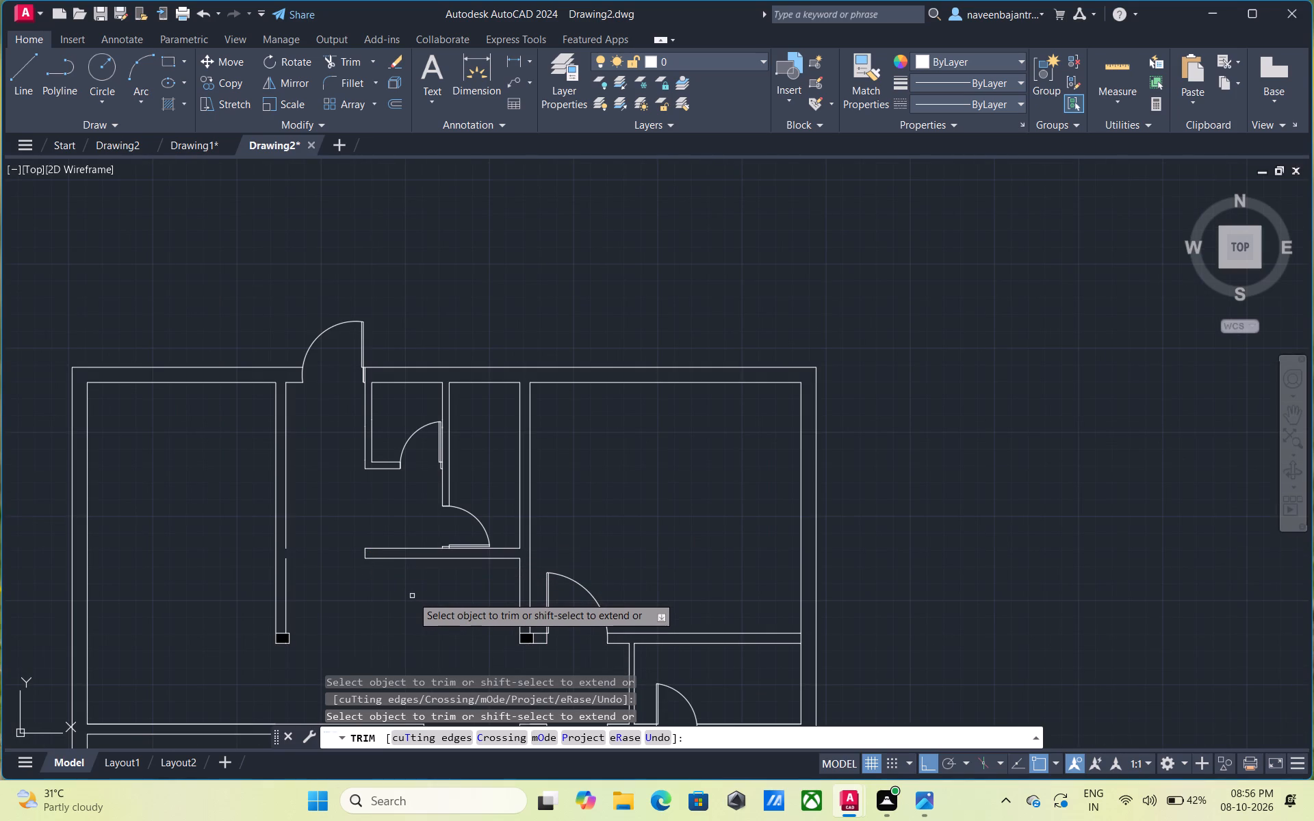
scroll(412, 596, down, 1)
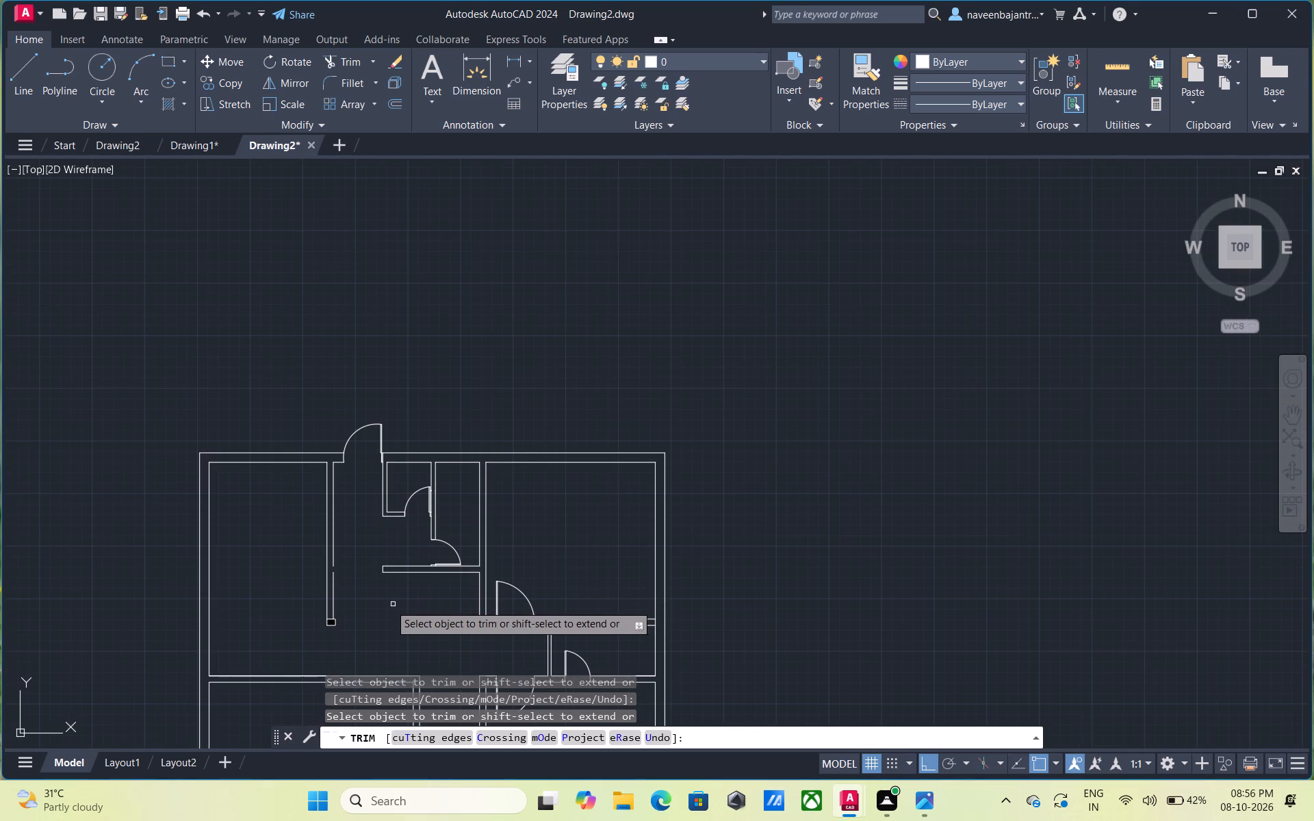
scroll(345, 593, up, 2)
key(Escape)
Extend the inner face line of the wall on the passage's far left side to close its gap.
text(ex)
key(space)
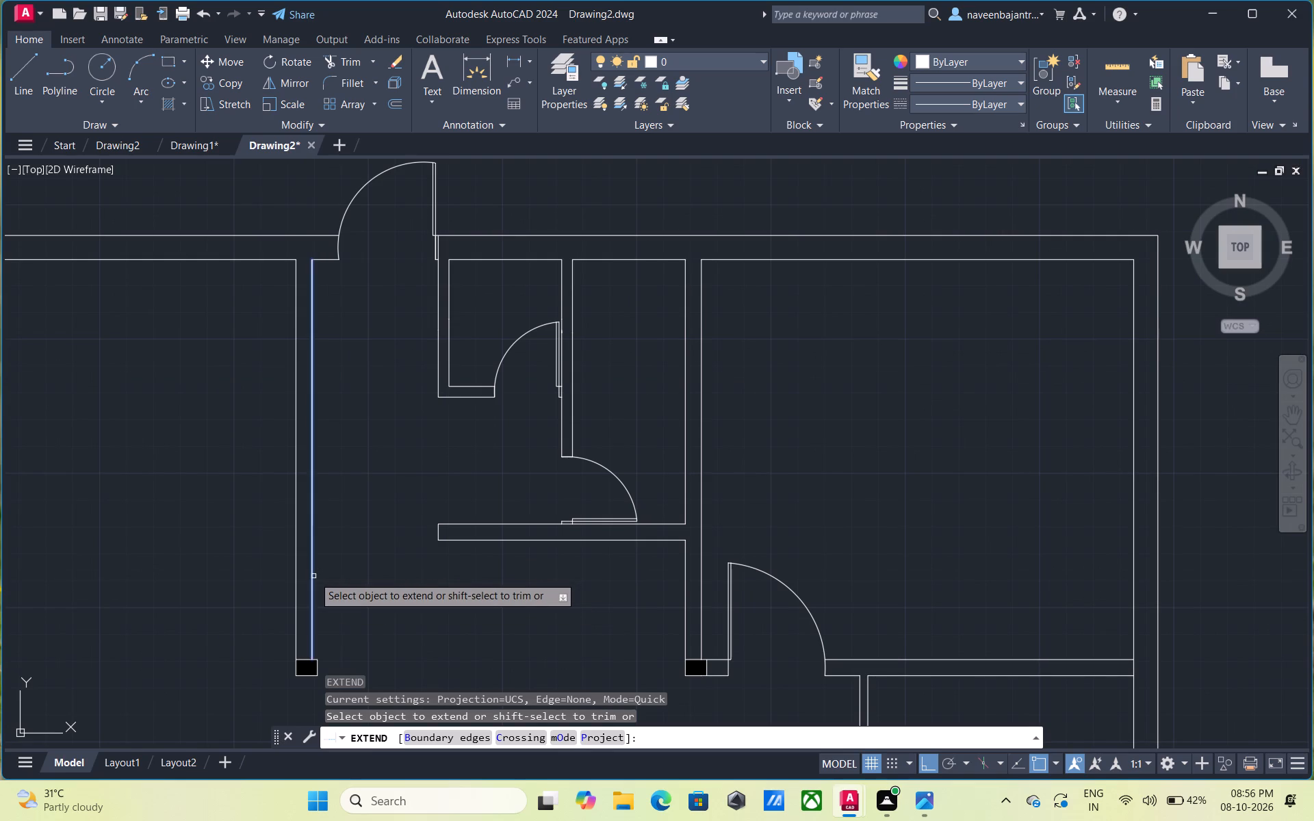
click(313, 576)
key(Escape)
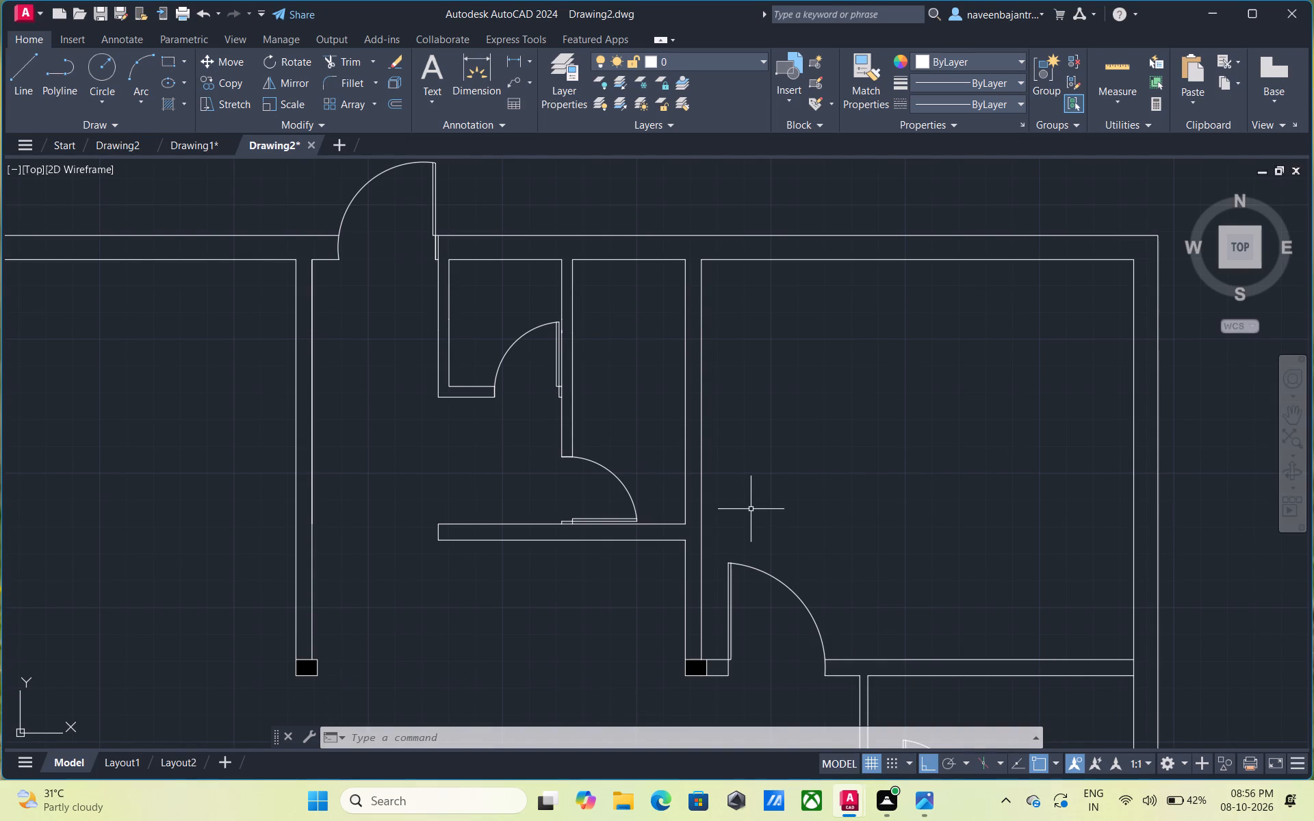
Draw a line down across the bottom outer wall from the lower-left room's lower-right inner corner, and trim its overhang.
scroll(751, 510, down, 2)
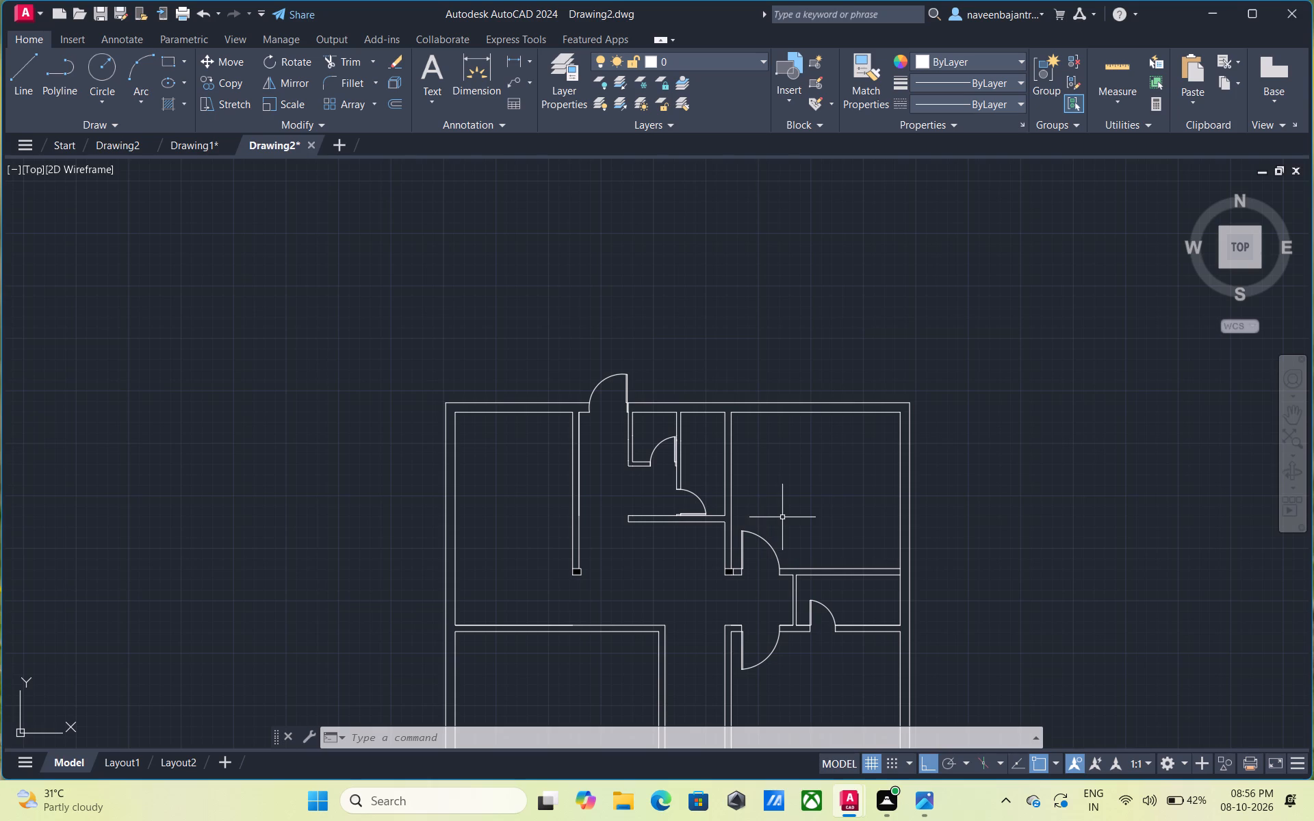
scroll(783, 517, down, 1)
middle_drag(783, 517, 805, 508)
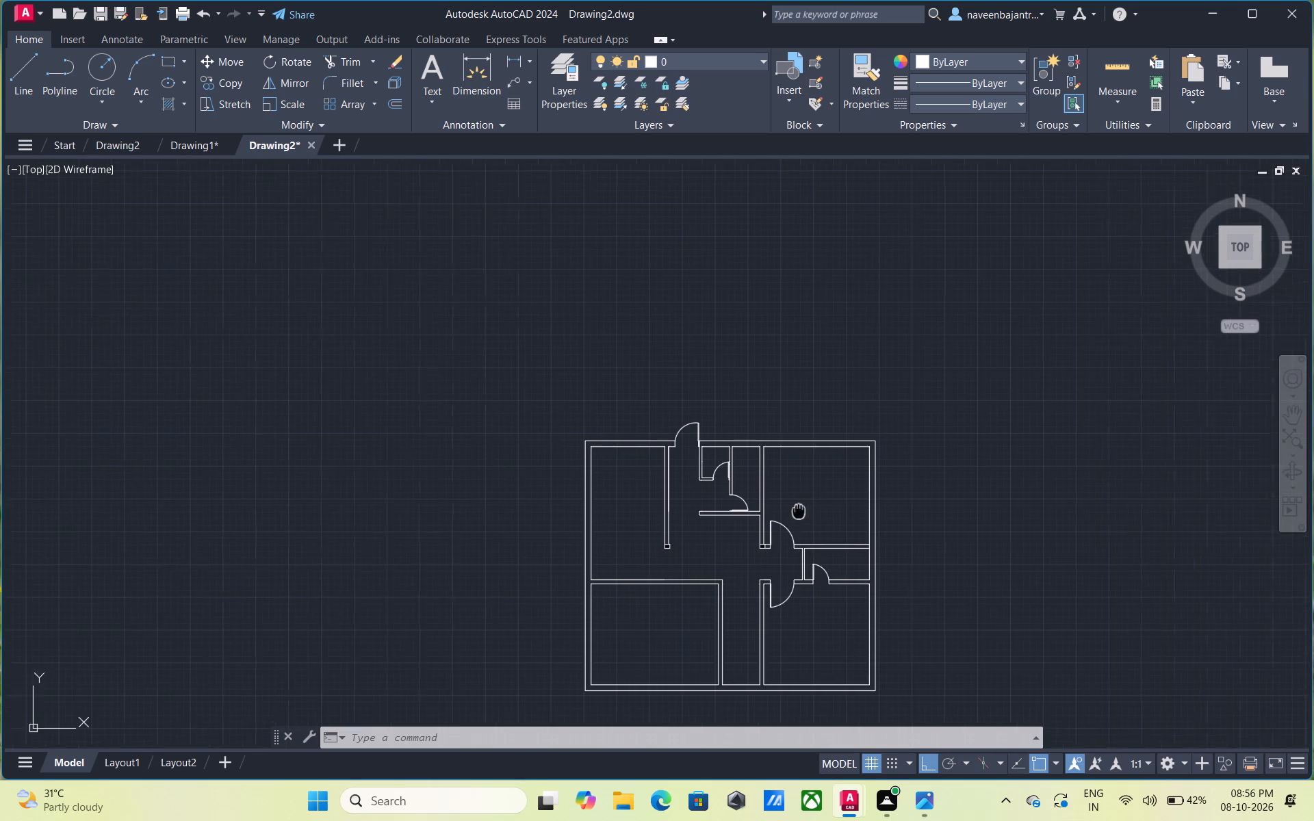
middle_drag(805, 508, 968, 473)
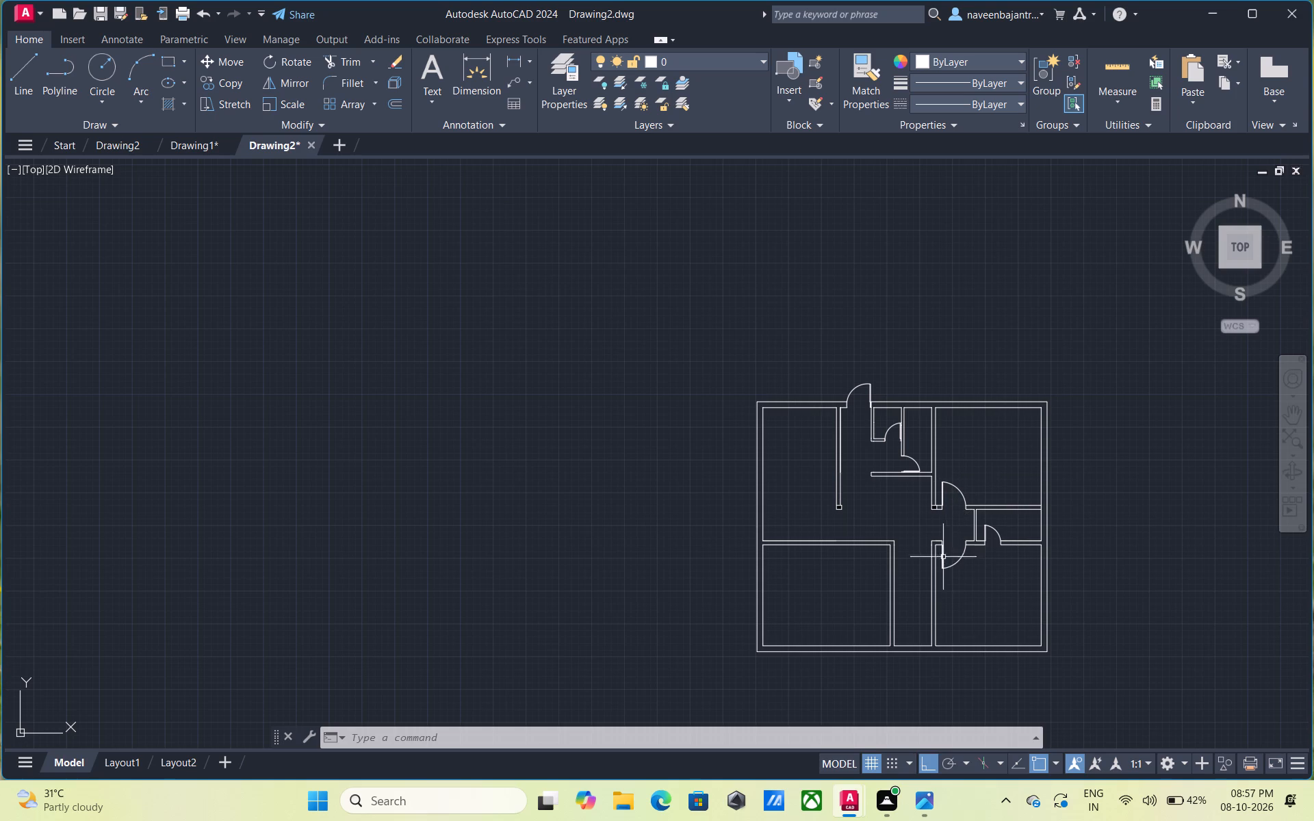
scroll(899, 701, up, 2)
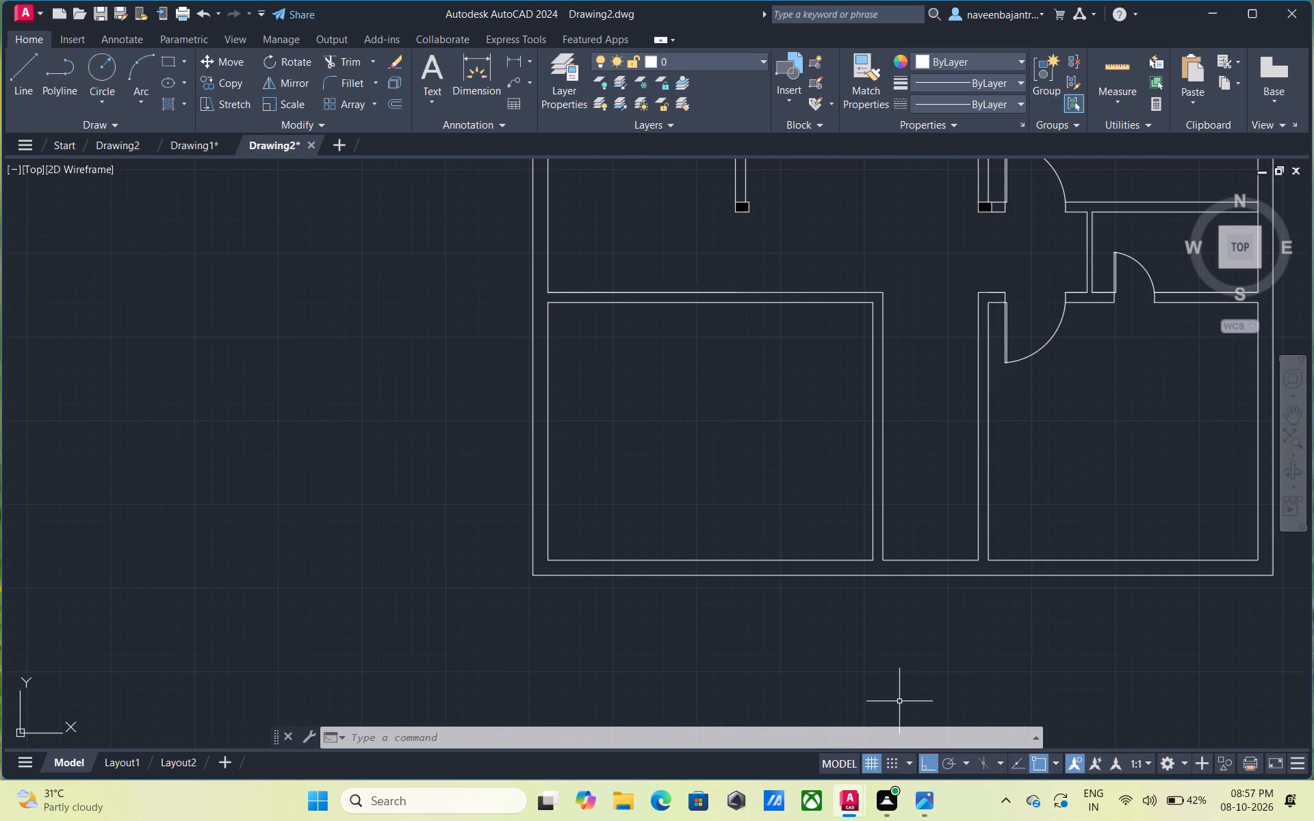
scroll(899, 701, up, 2)
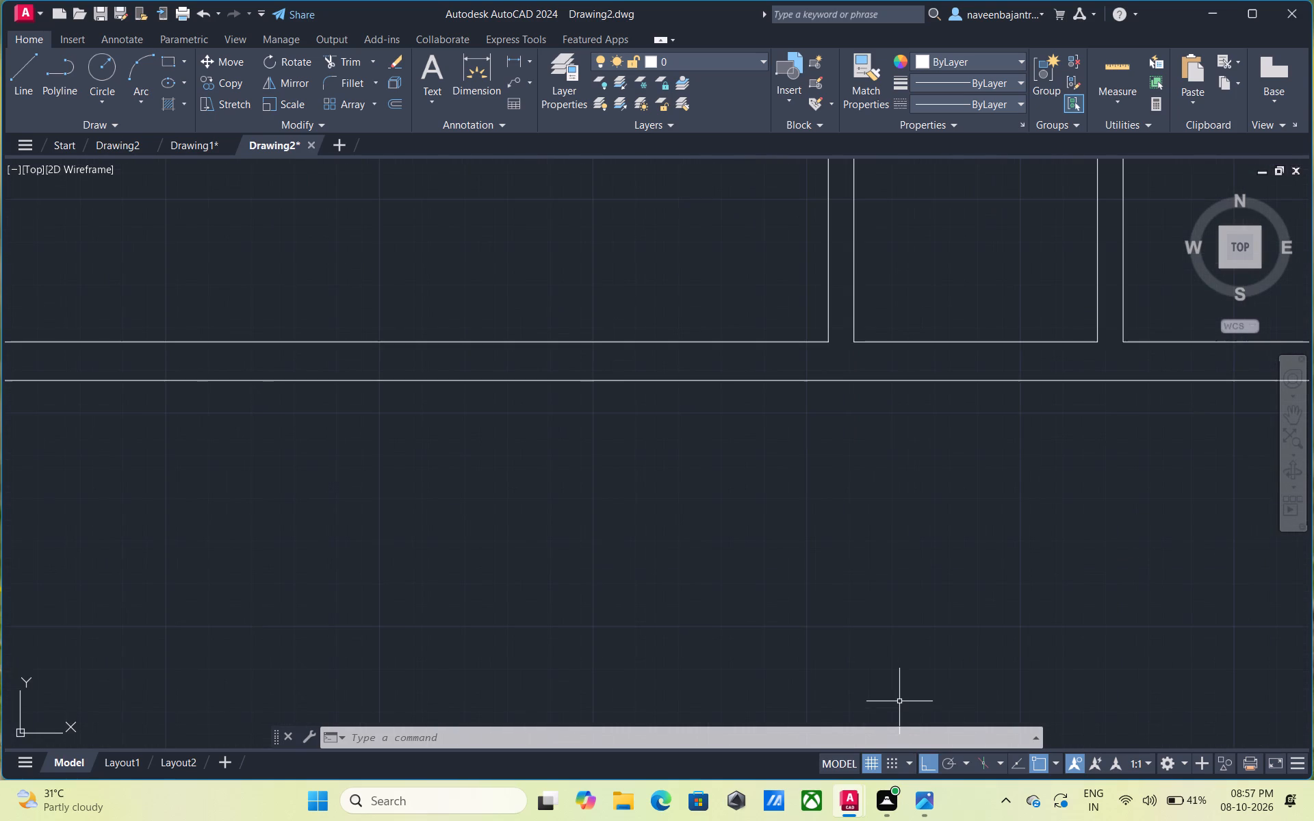
text(l)
key(space)
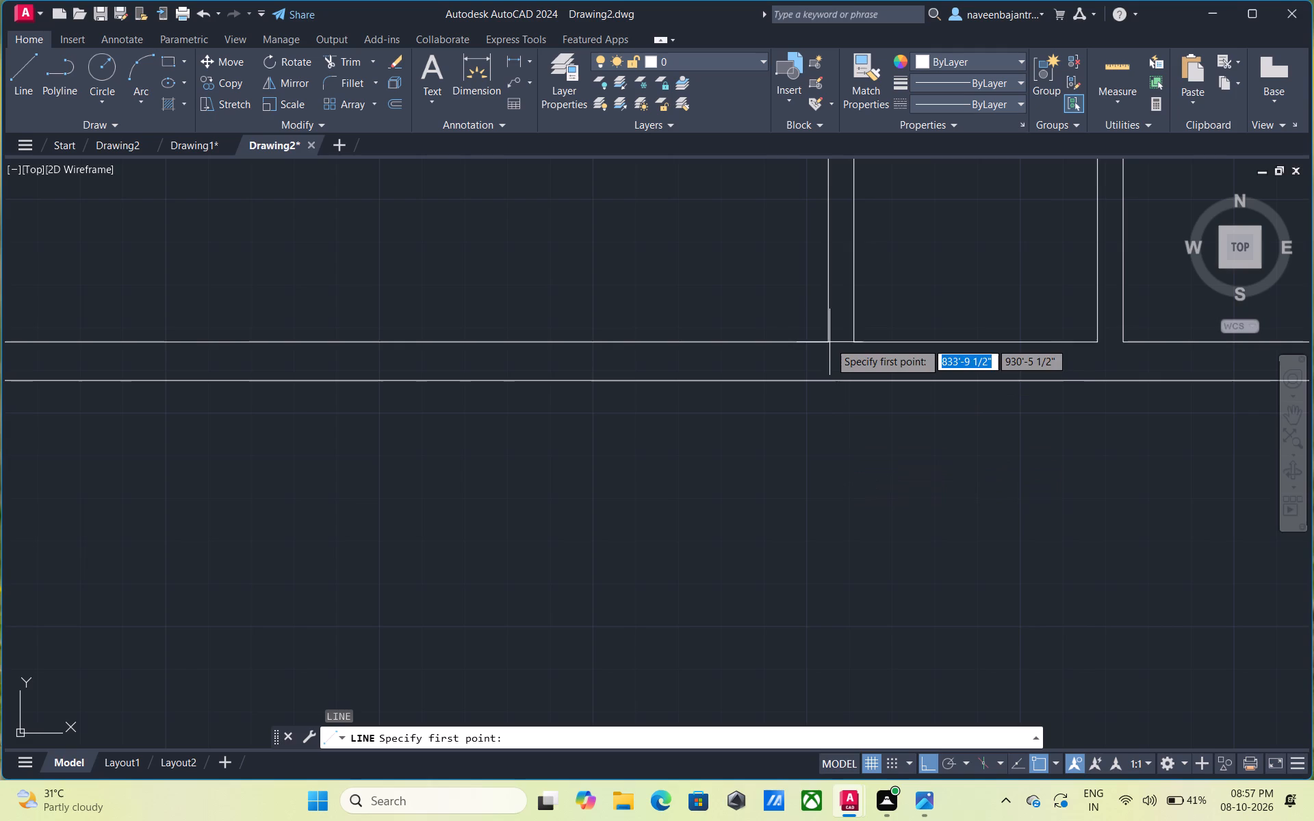
click(828, 341)
click(833, 395)
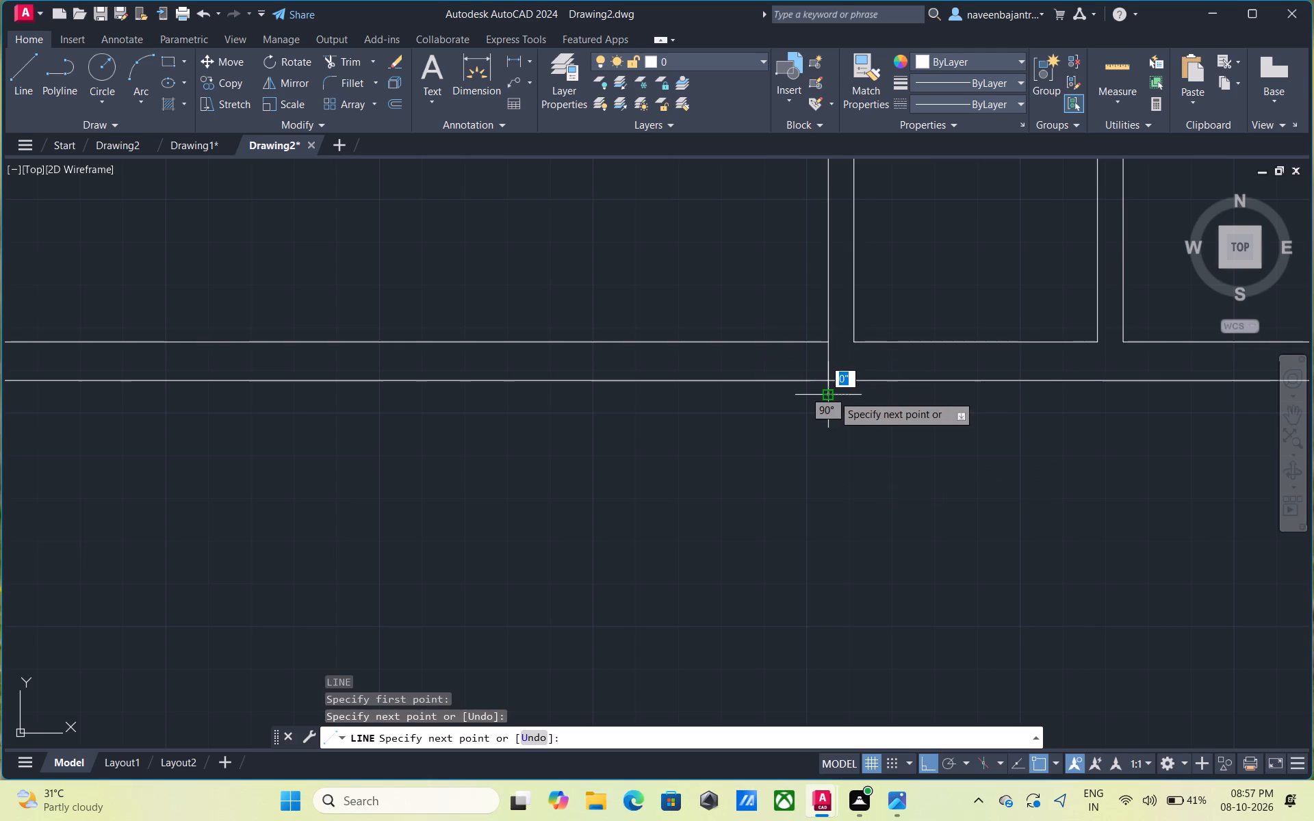
key(Escape)
text(tr)
key(space)
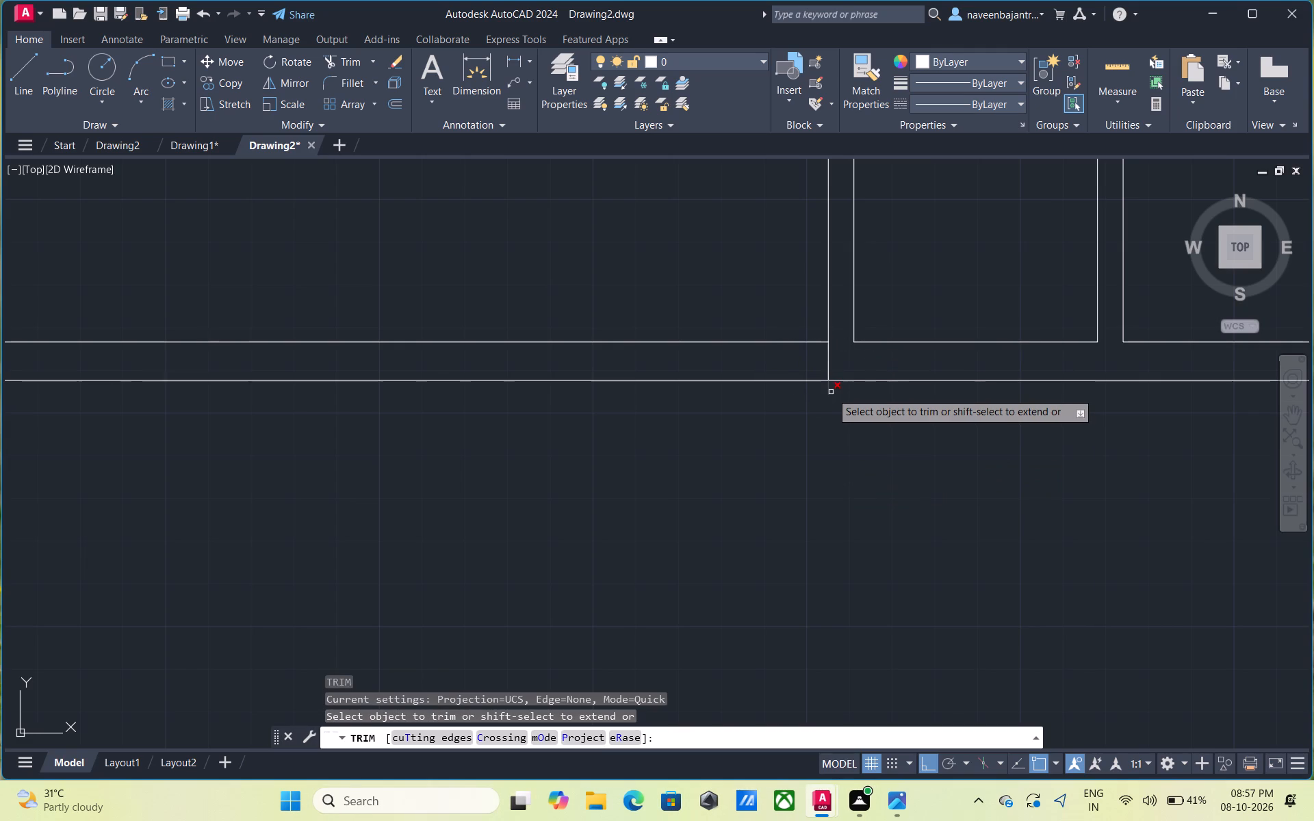
click(831, 392)
key(Escape)
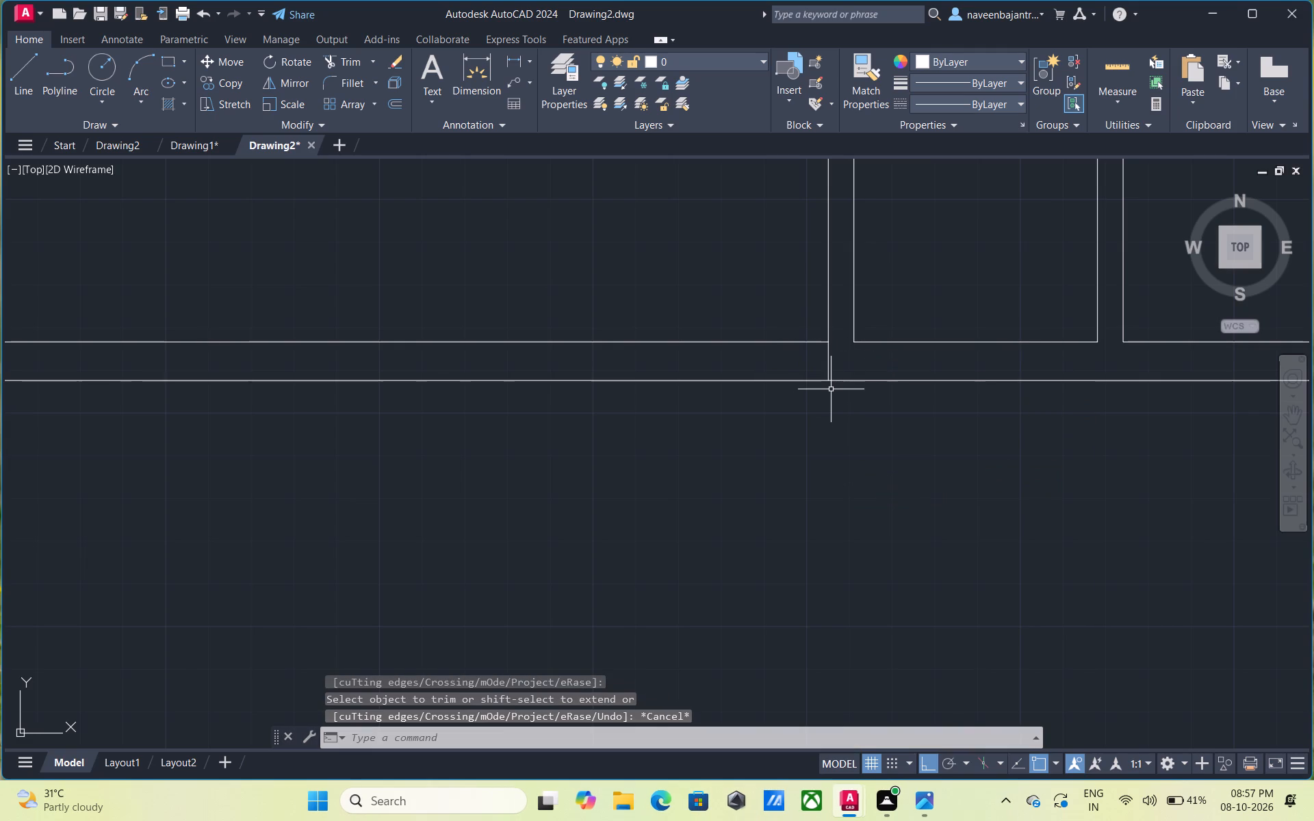
Offset the line across the bottom outer wall 10" toward the lower-left room.
text(o)
key(space)
key(space)
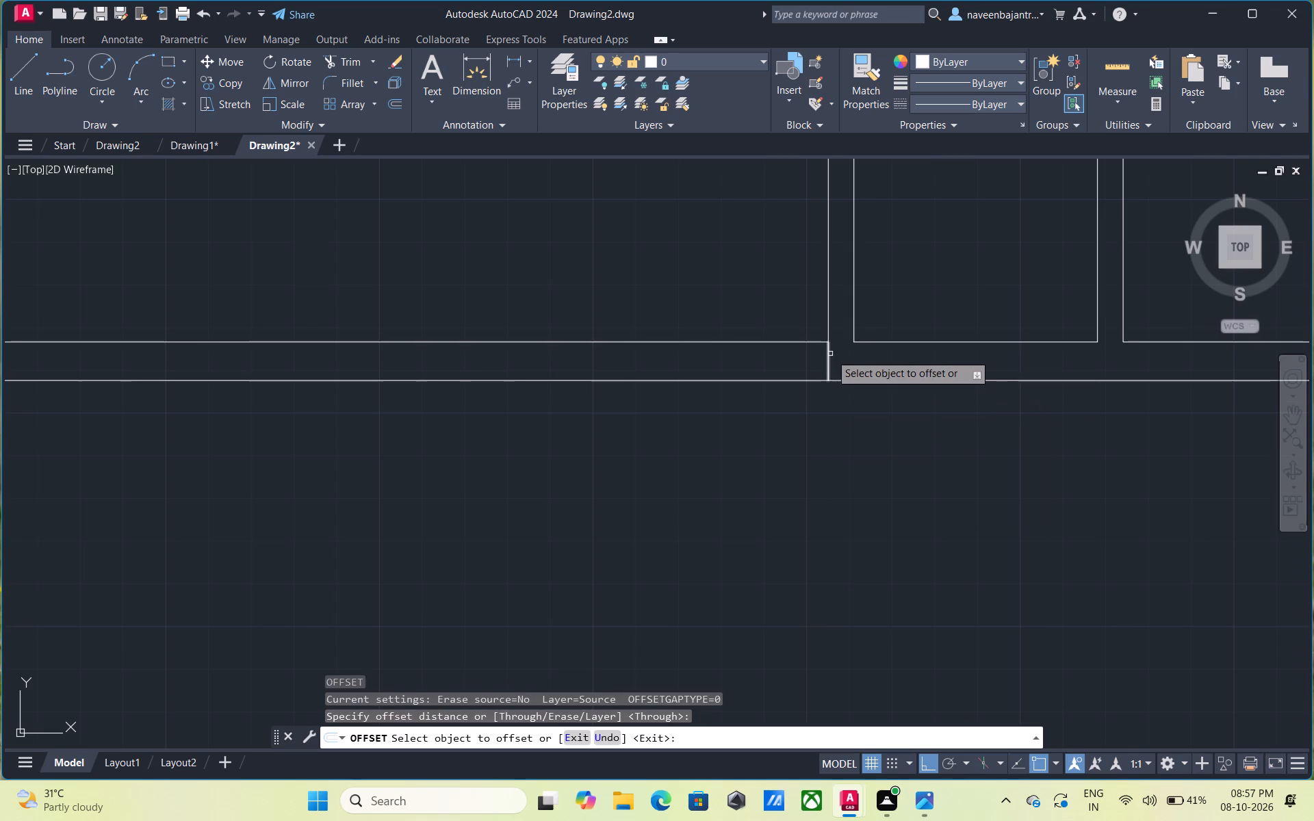
click(829, 354)
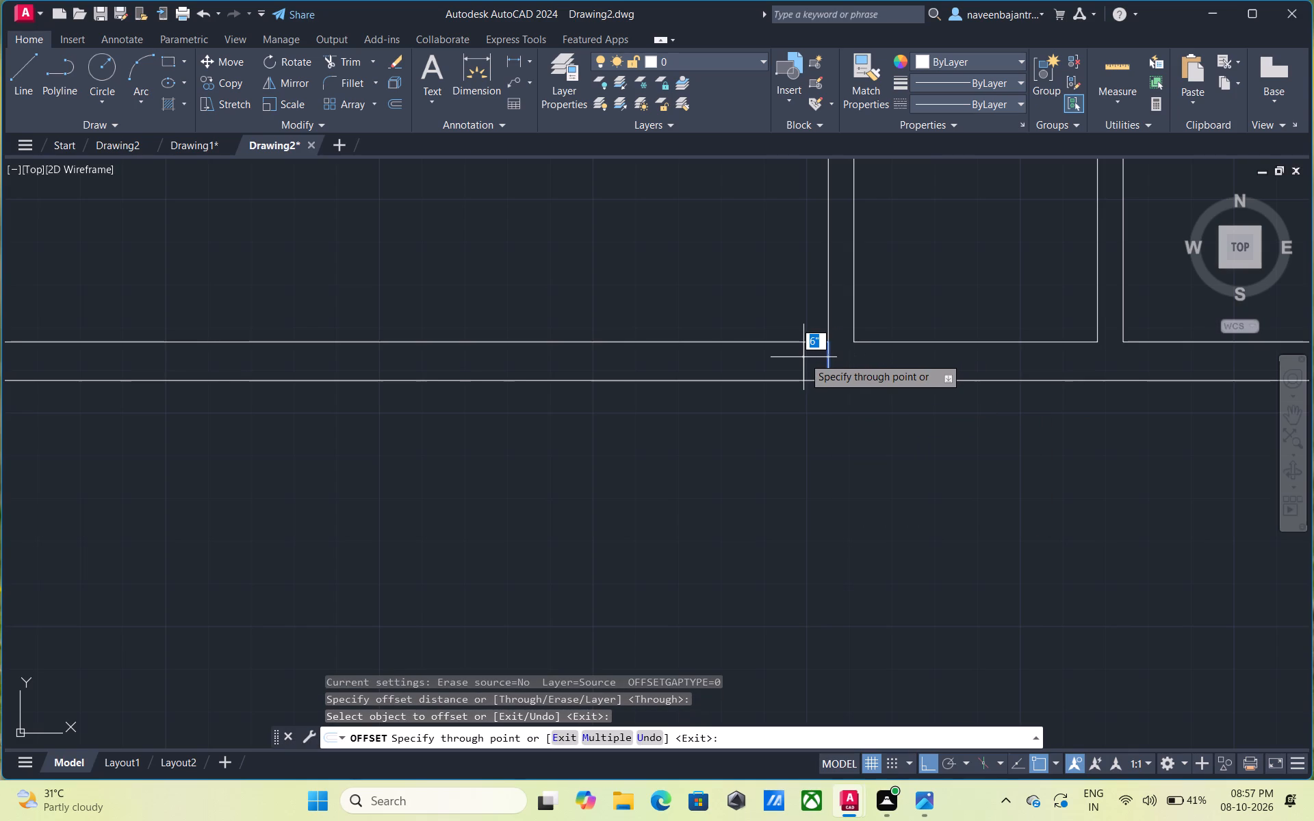
text(10)
key(shift+quotedbl)
key(Return)
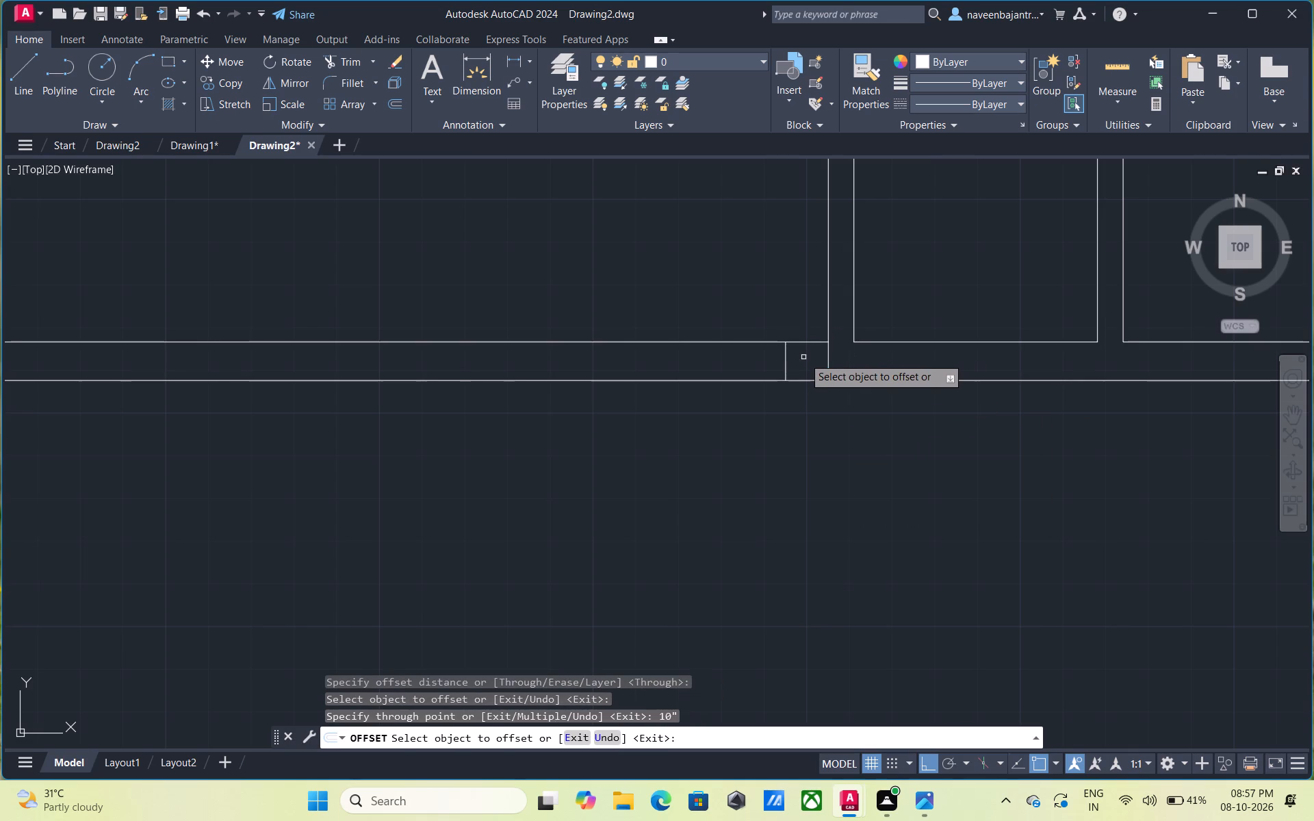
key(Escape)
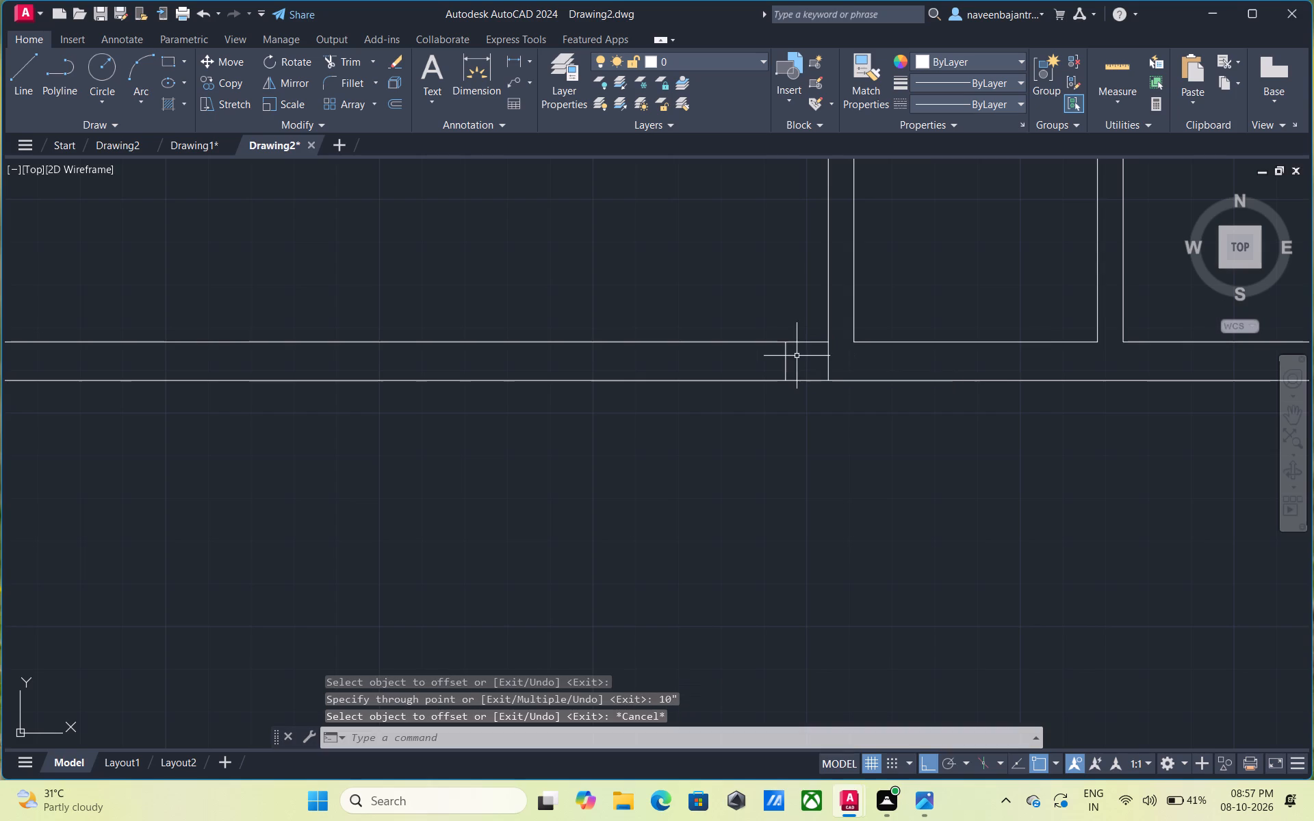
Replace the 10" offset line in the bottom outer wall with one offset 20" from the corner line toward the lower-left room.
click(787, 356)
key(Delete)
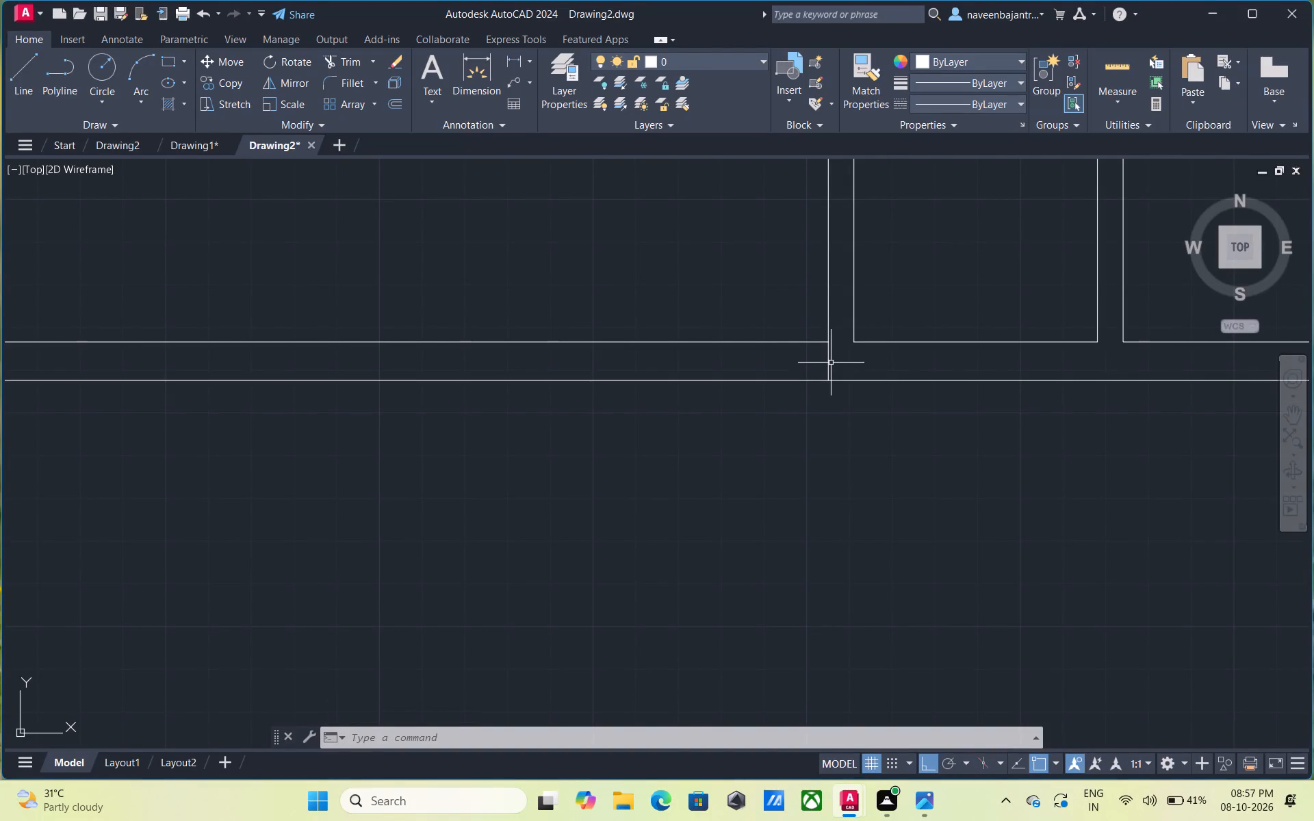
text(o)
key(space)
key(space)
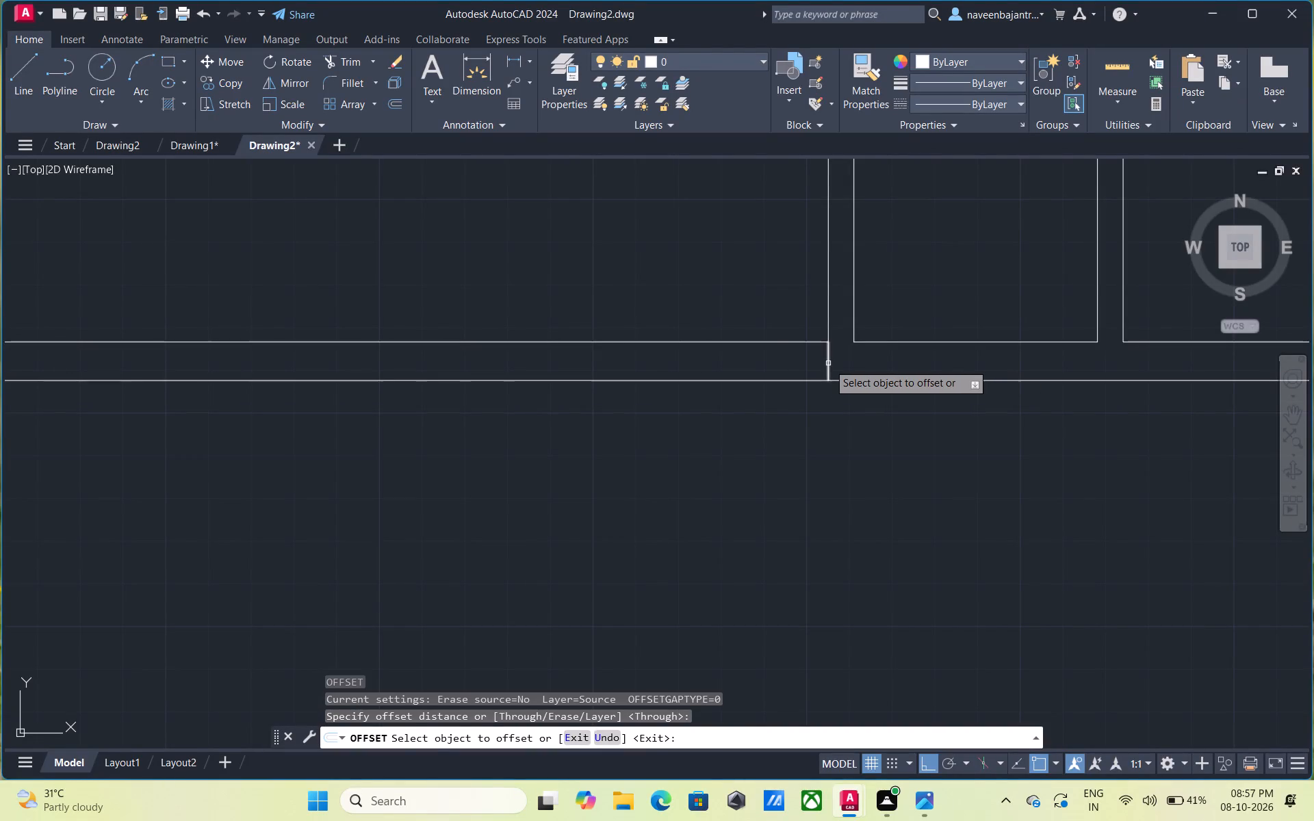
click(828, 363)
text(20)
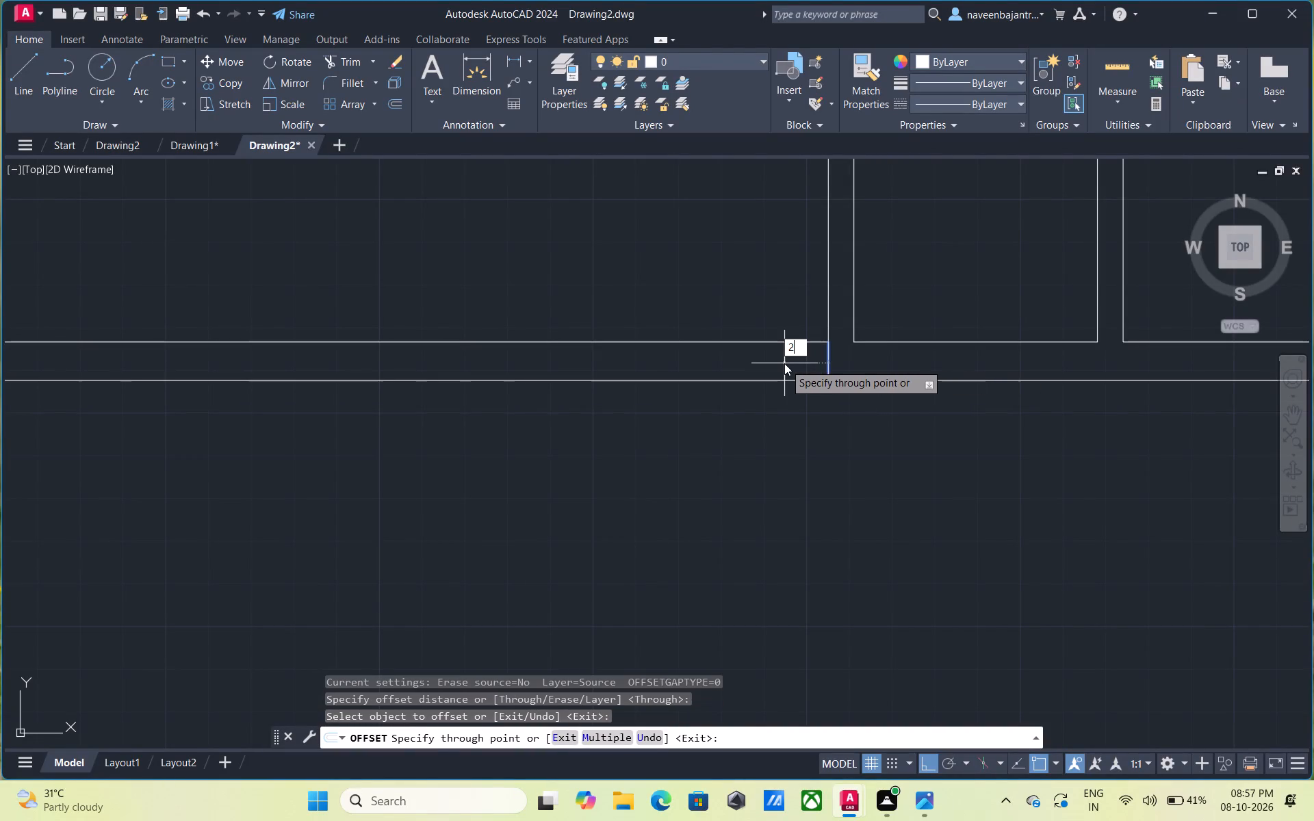
key(shift+quotedbl)
key(Return)
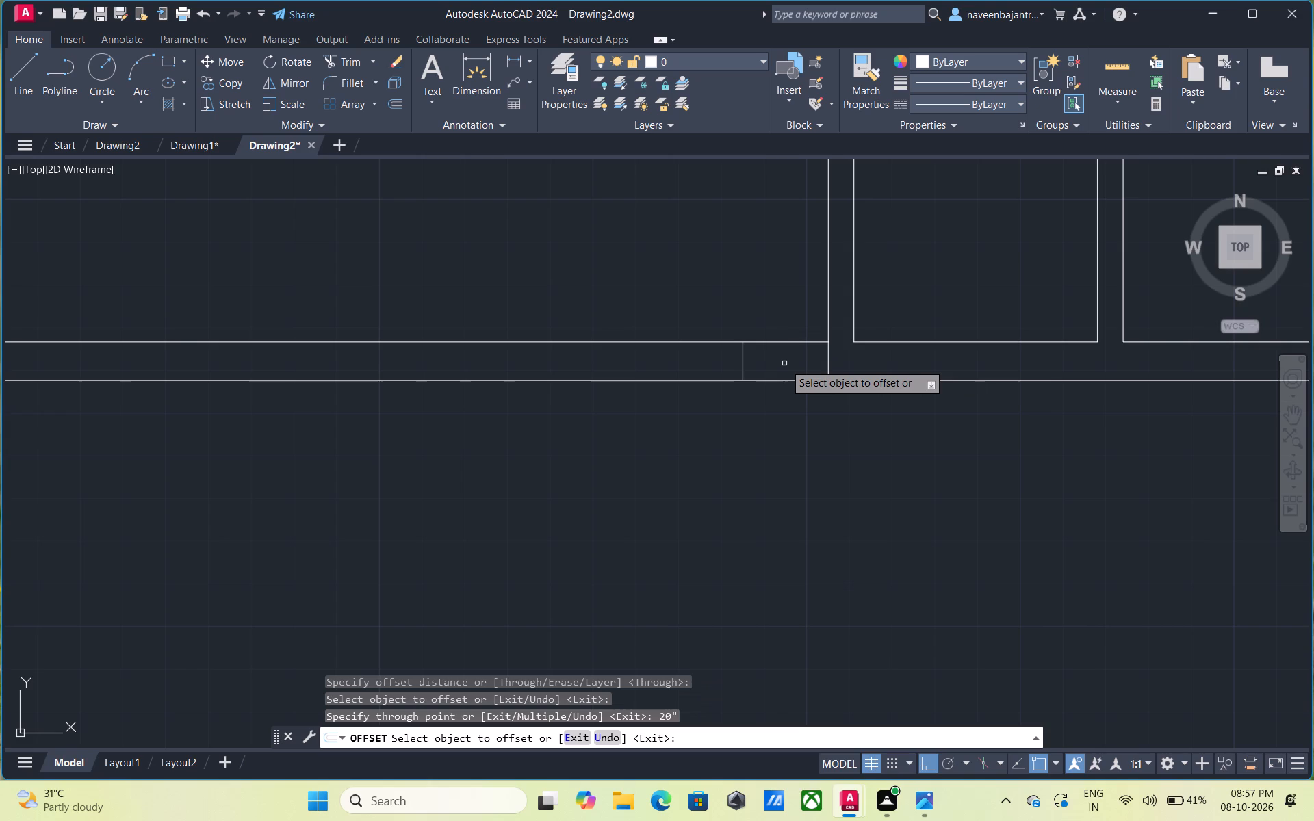
scroll(784, 363, down, 2)
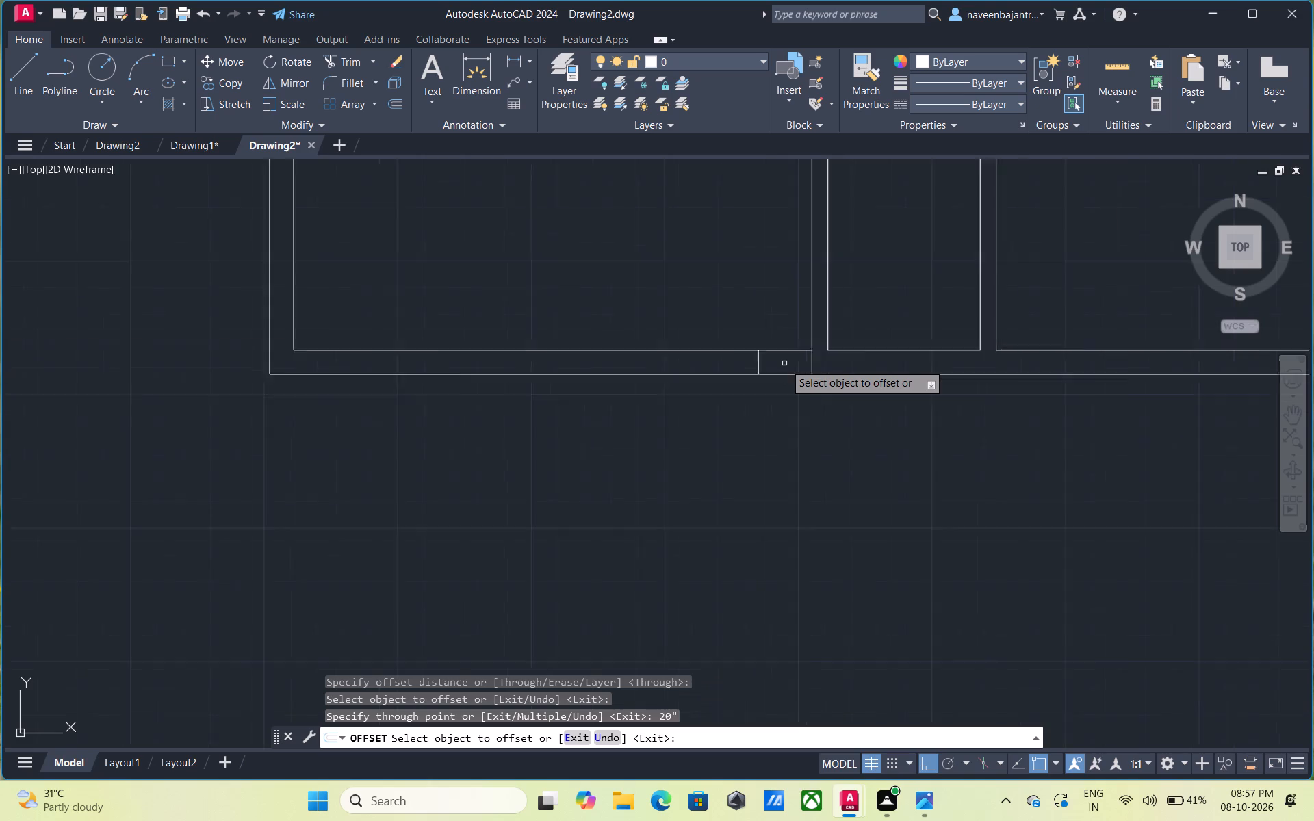
scroll(784, 363, down, 3)
scroll(784, 363, up, 3)
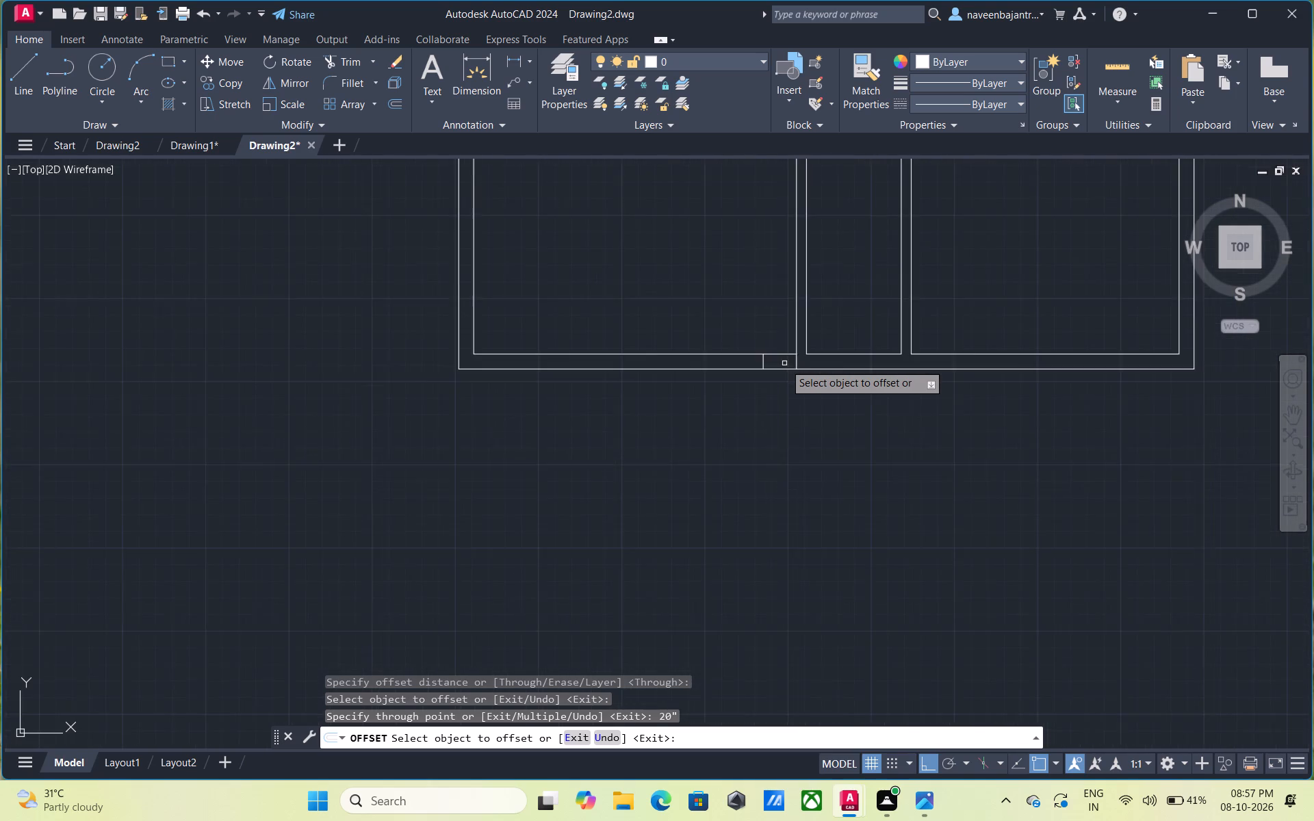
scroll(784, 363, up, 1)
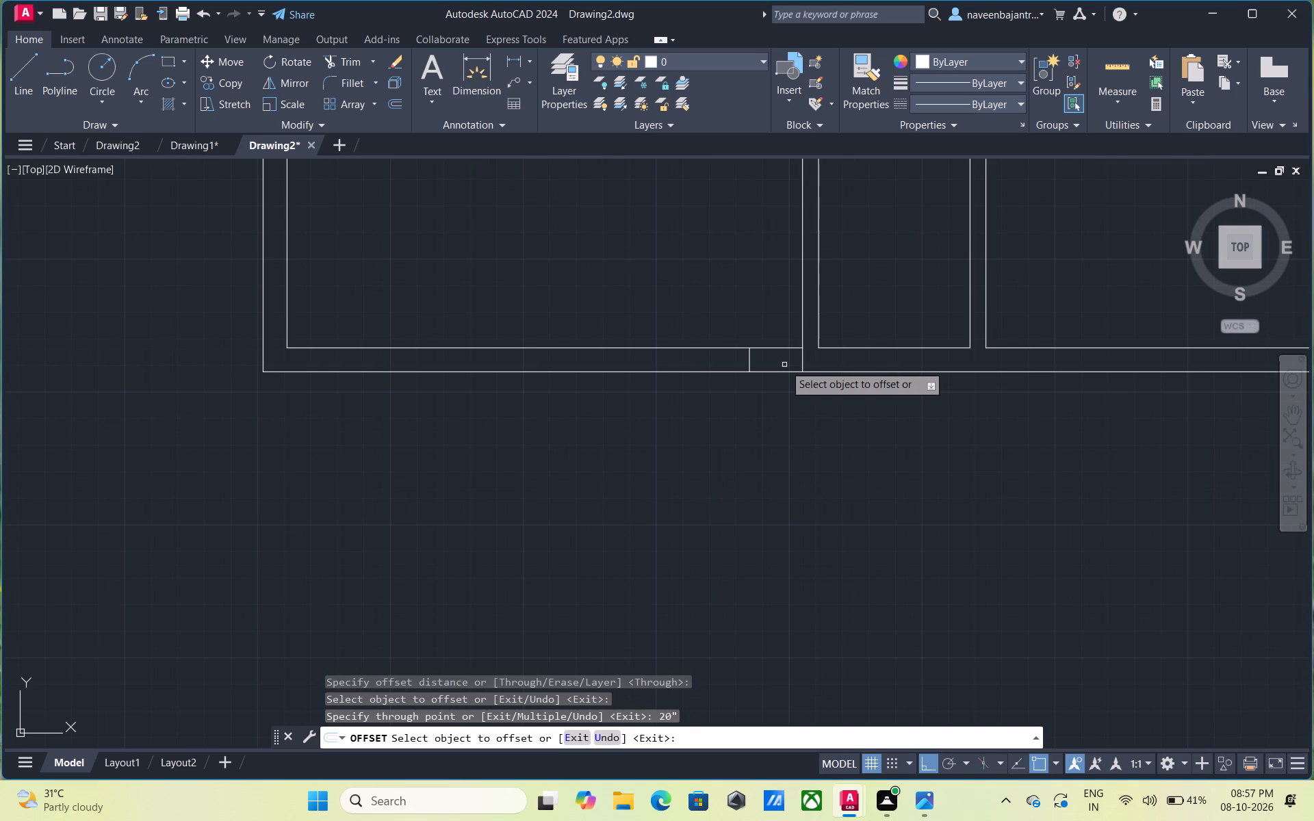
key(Escape)
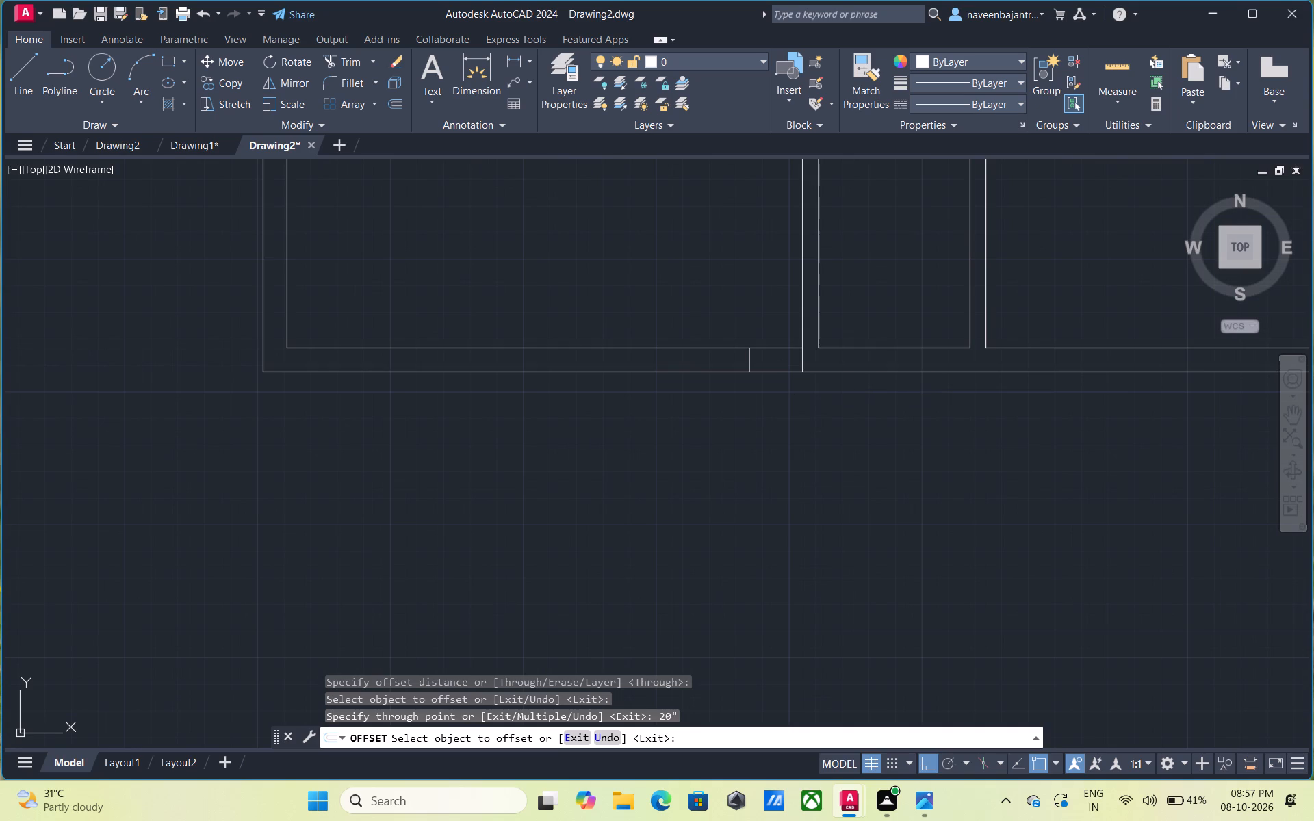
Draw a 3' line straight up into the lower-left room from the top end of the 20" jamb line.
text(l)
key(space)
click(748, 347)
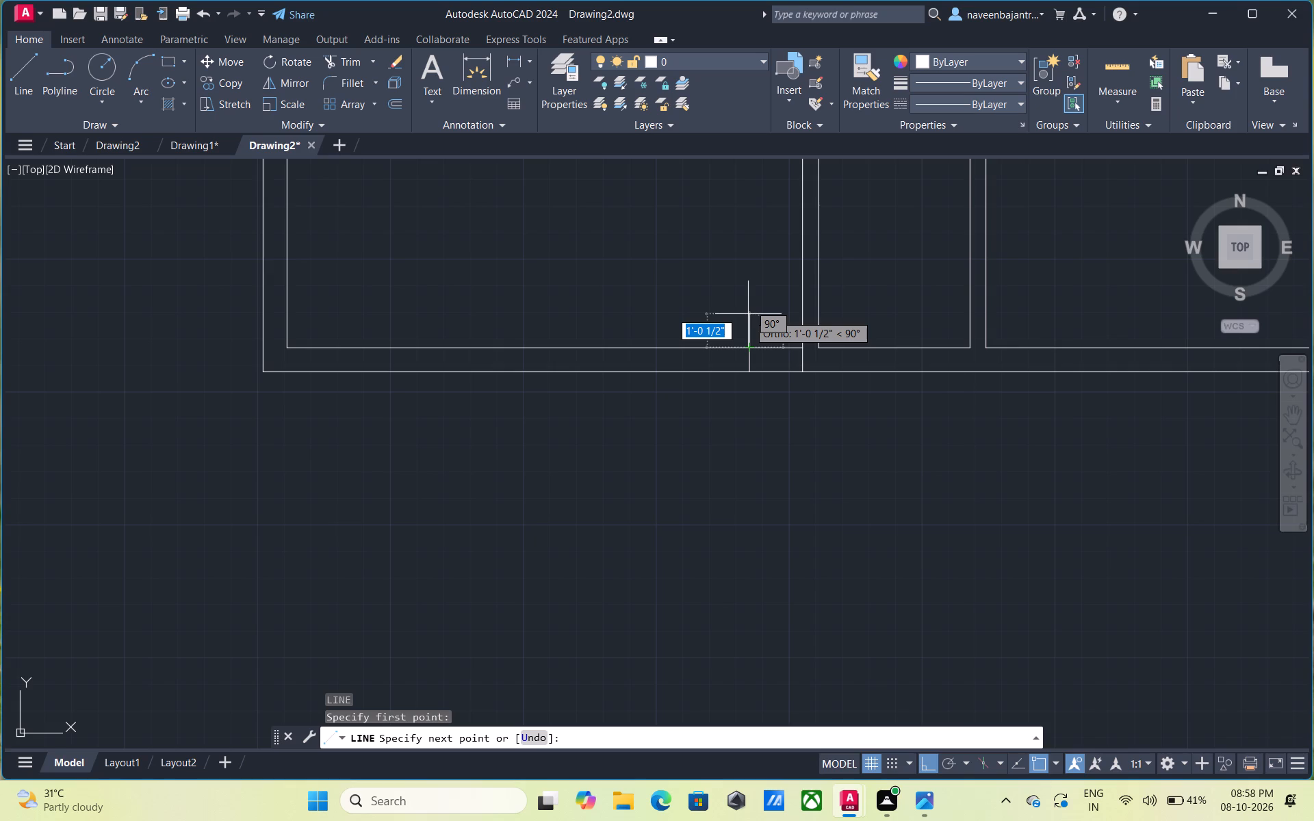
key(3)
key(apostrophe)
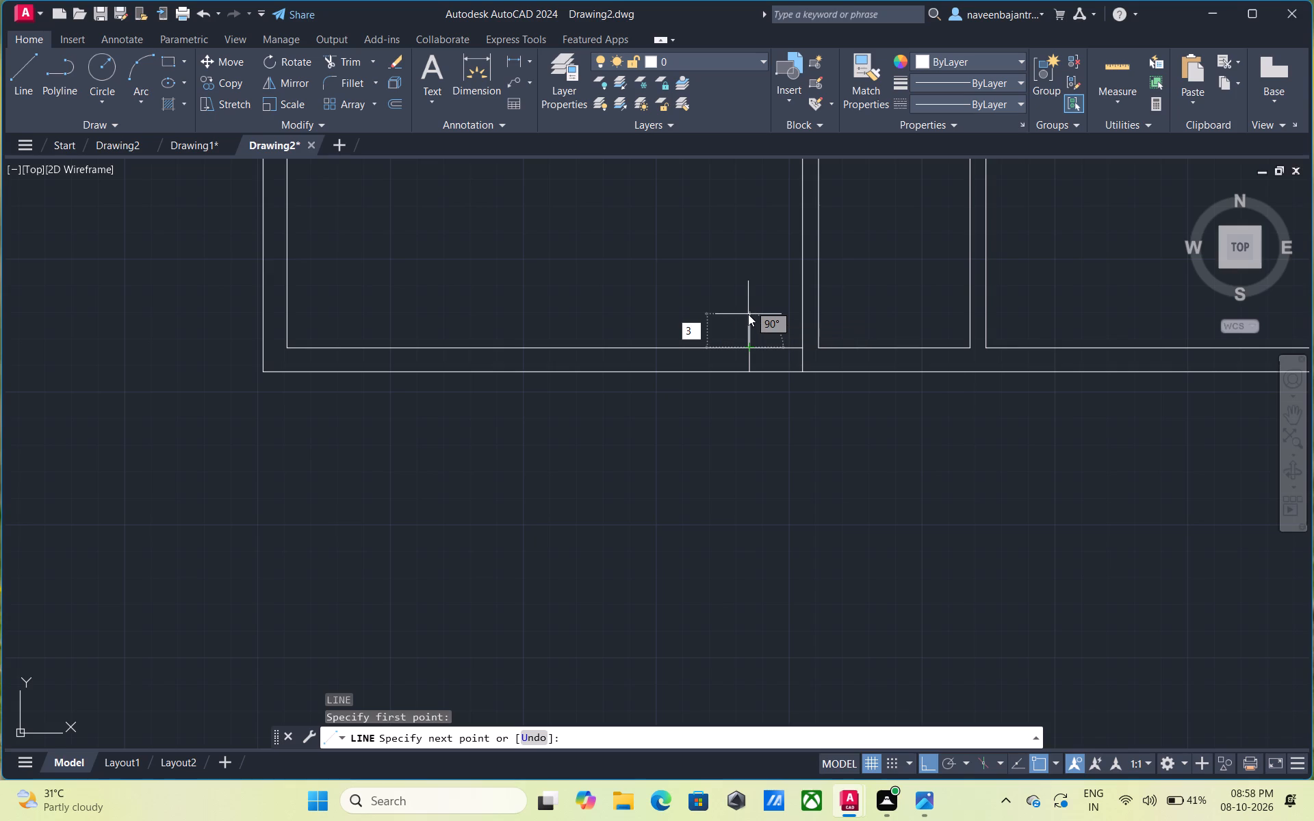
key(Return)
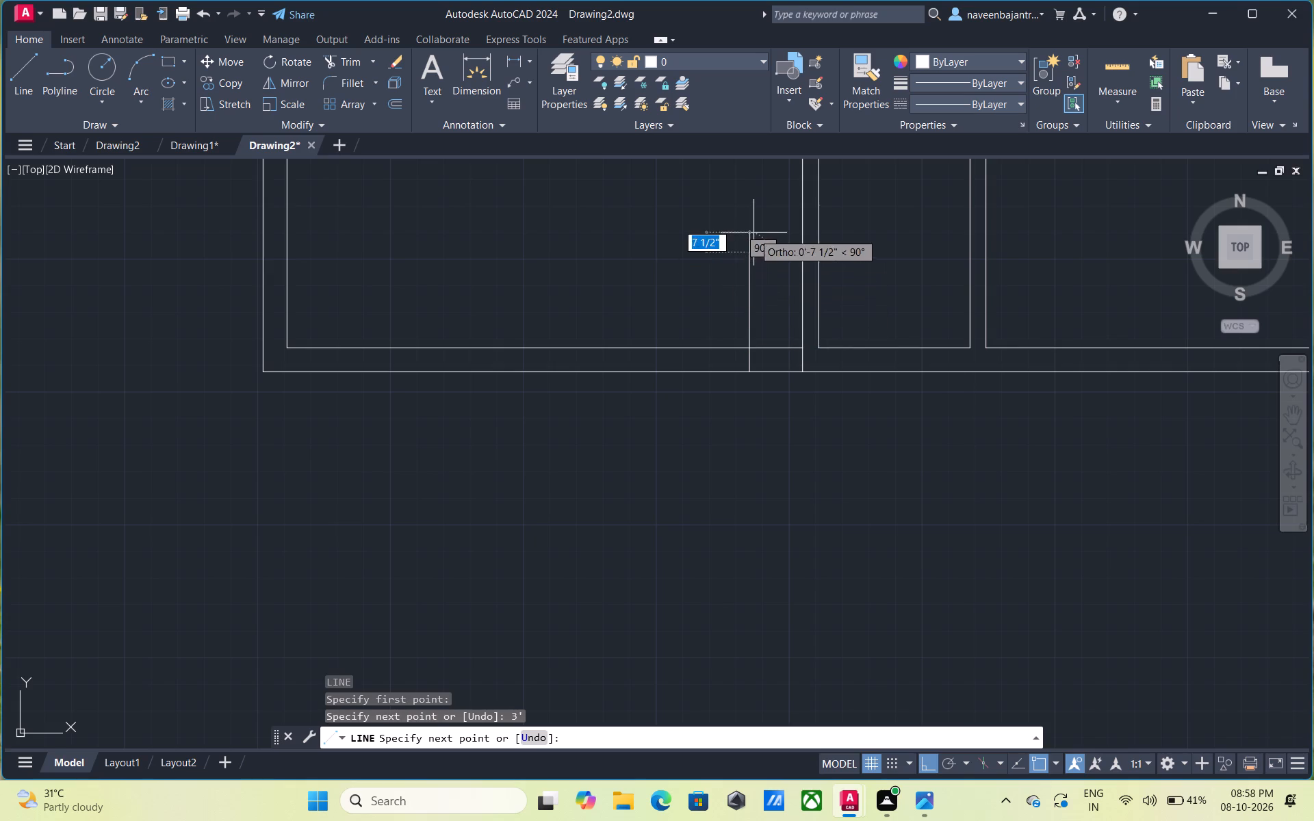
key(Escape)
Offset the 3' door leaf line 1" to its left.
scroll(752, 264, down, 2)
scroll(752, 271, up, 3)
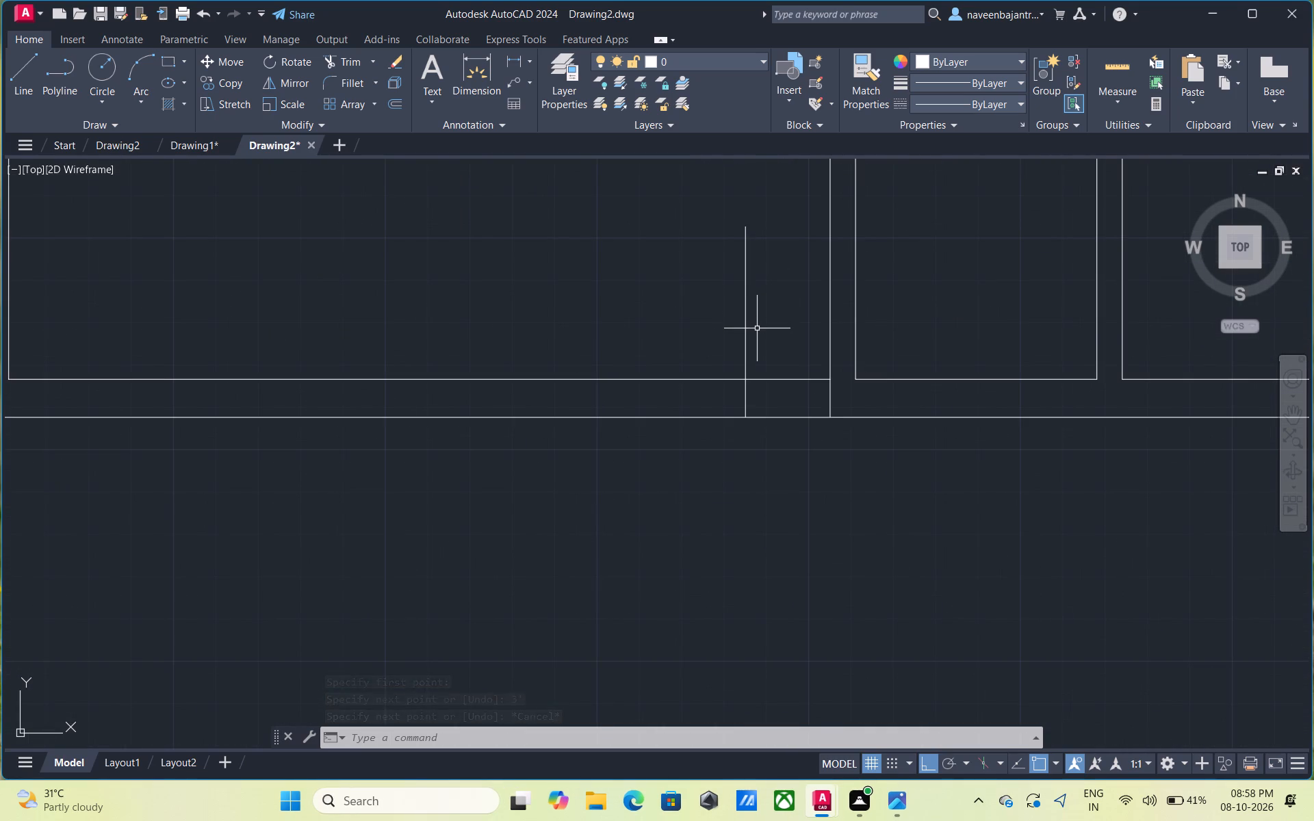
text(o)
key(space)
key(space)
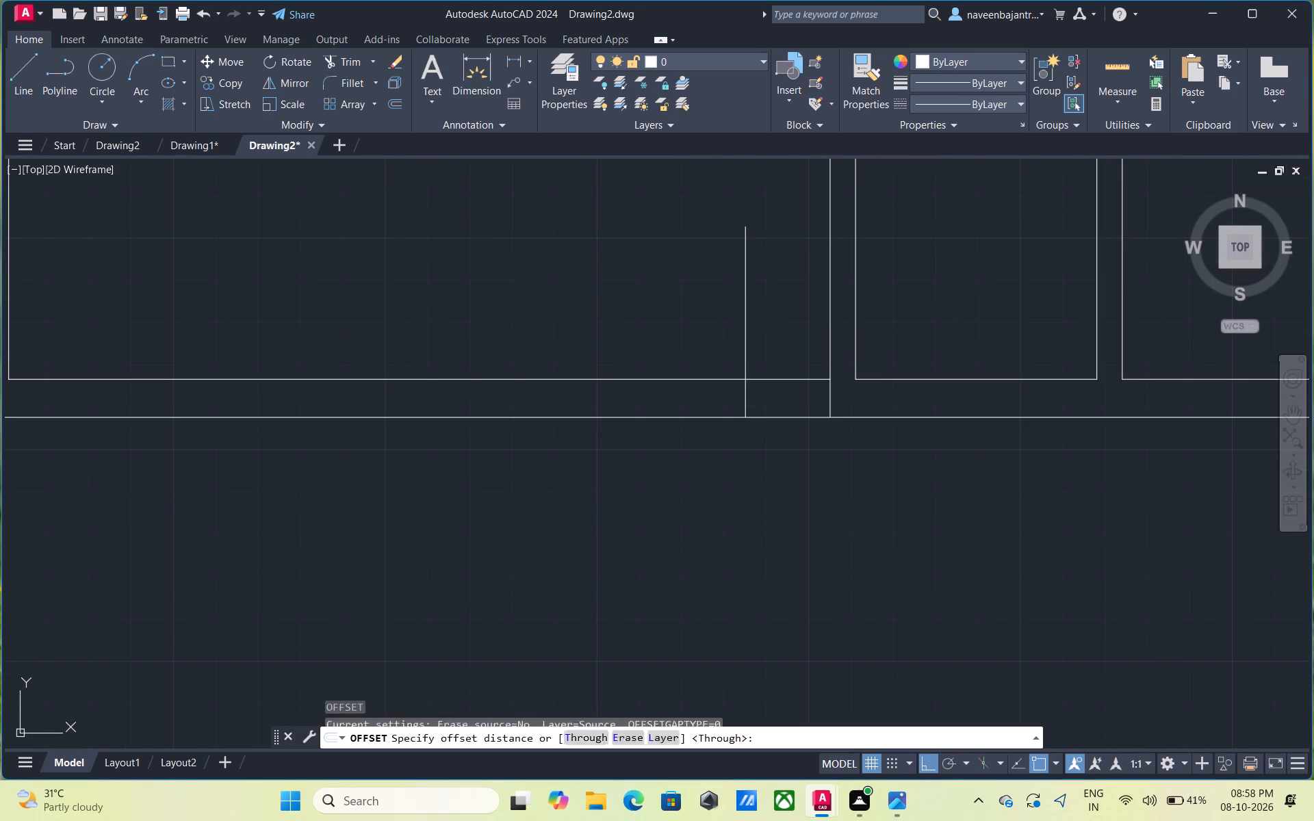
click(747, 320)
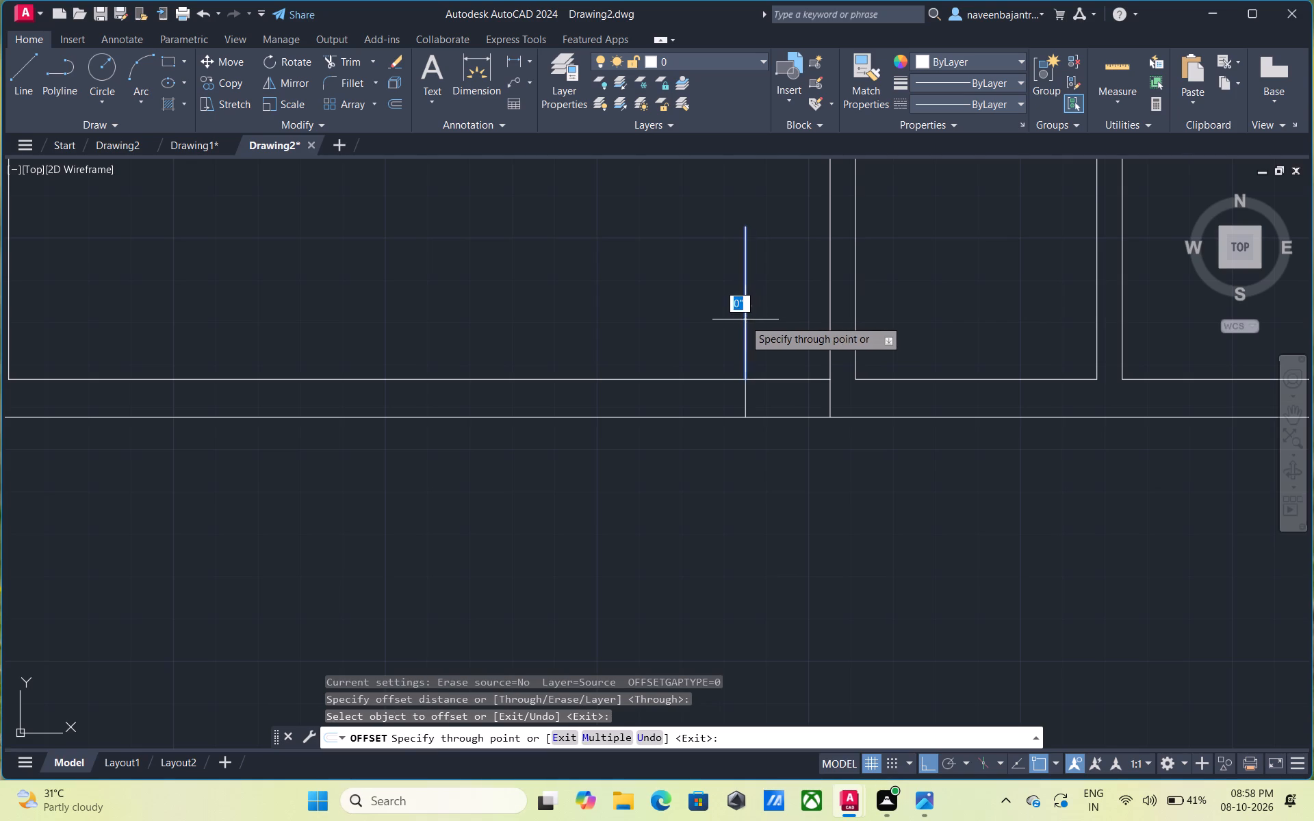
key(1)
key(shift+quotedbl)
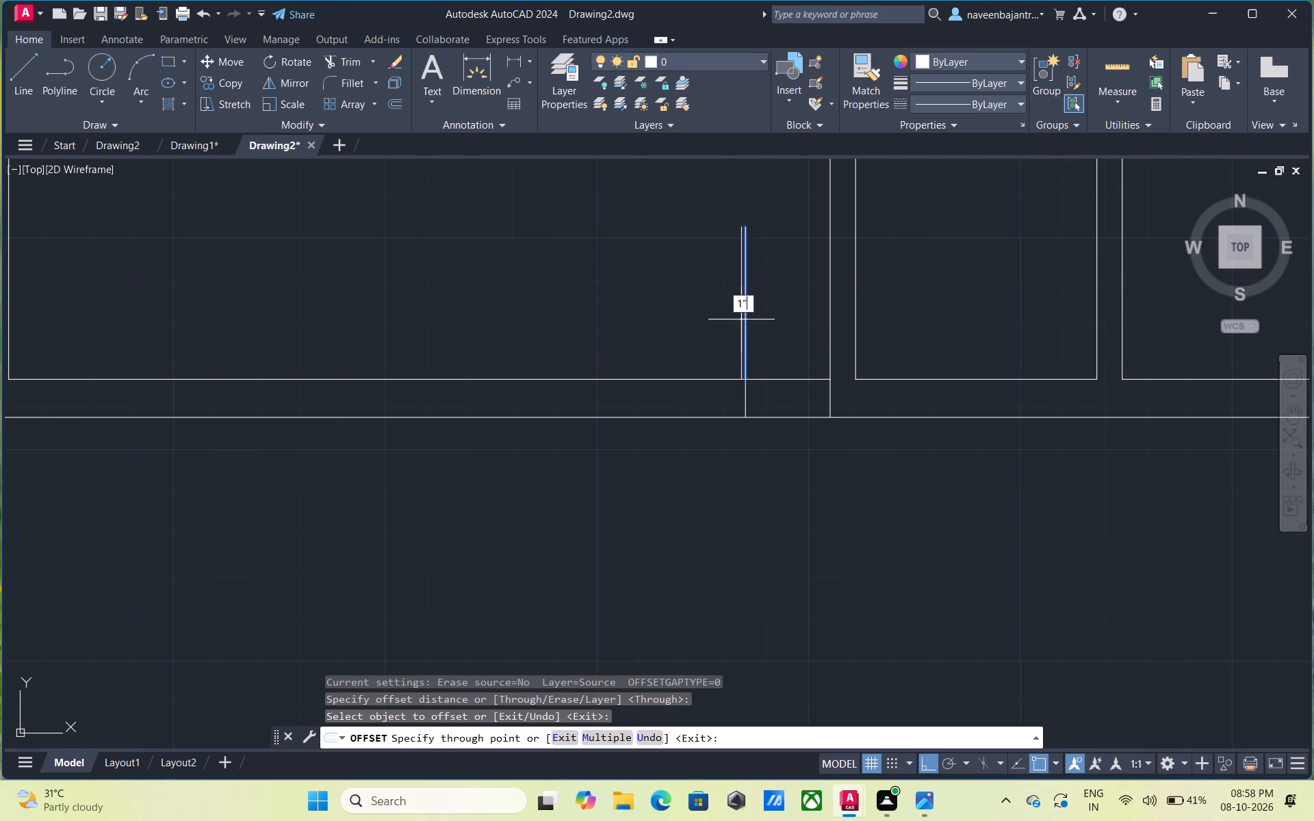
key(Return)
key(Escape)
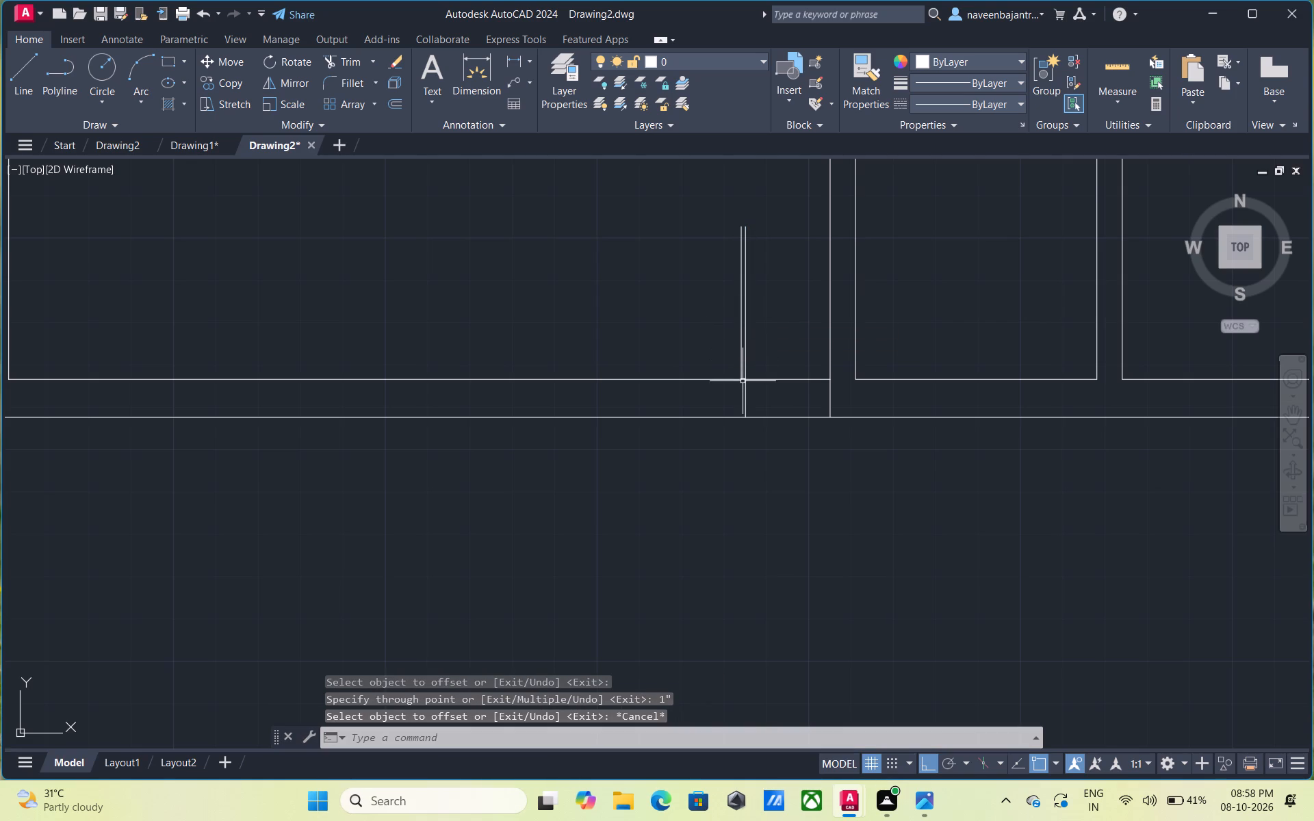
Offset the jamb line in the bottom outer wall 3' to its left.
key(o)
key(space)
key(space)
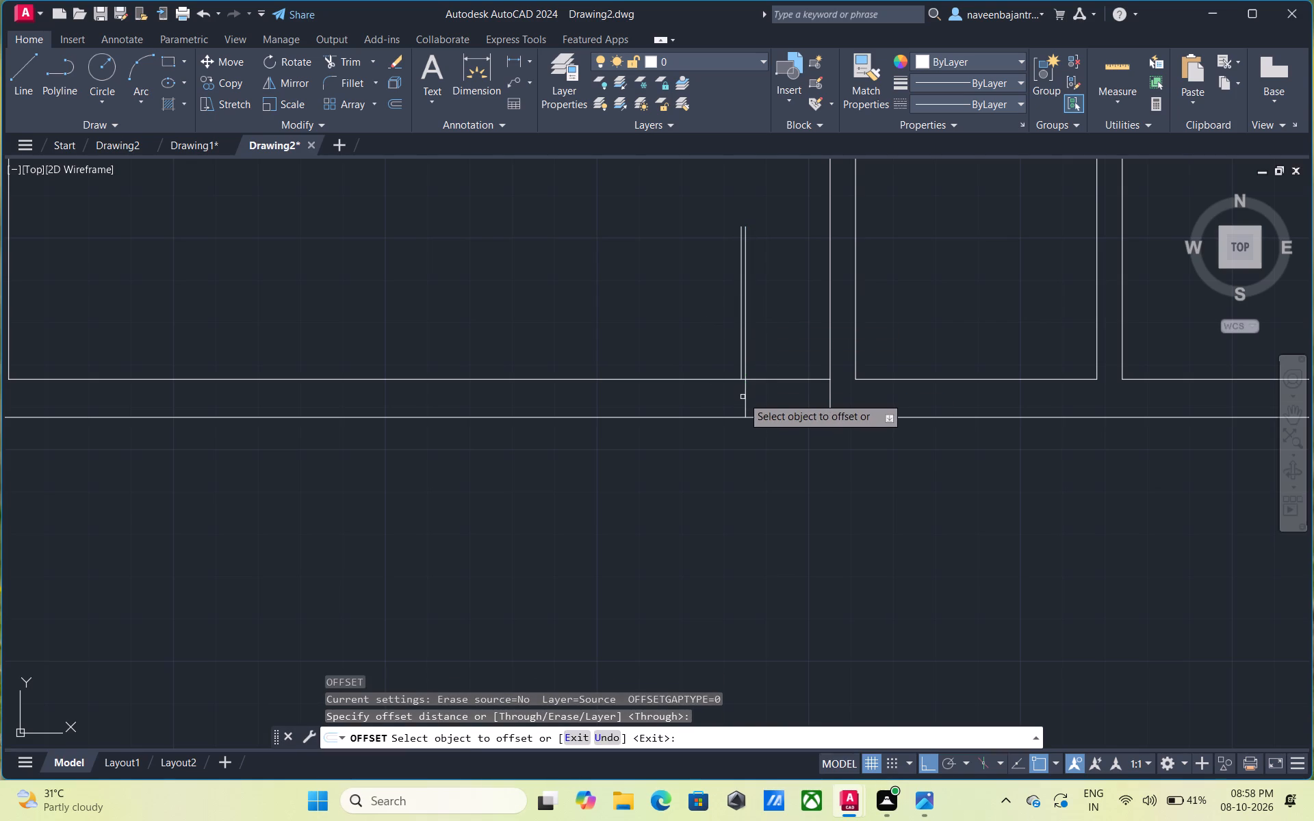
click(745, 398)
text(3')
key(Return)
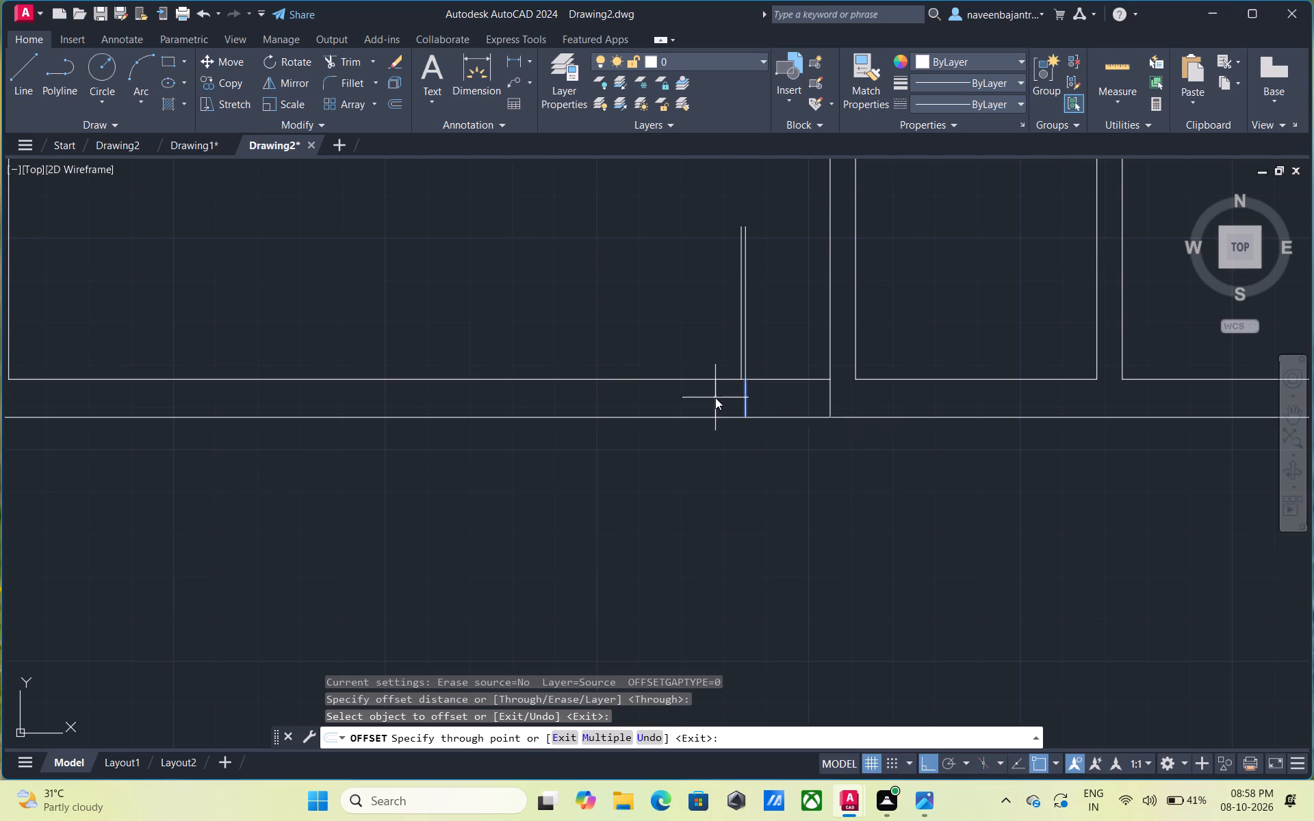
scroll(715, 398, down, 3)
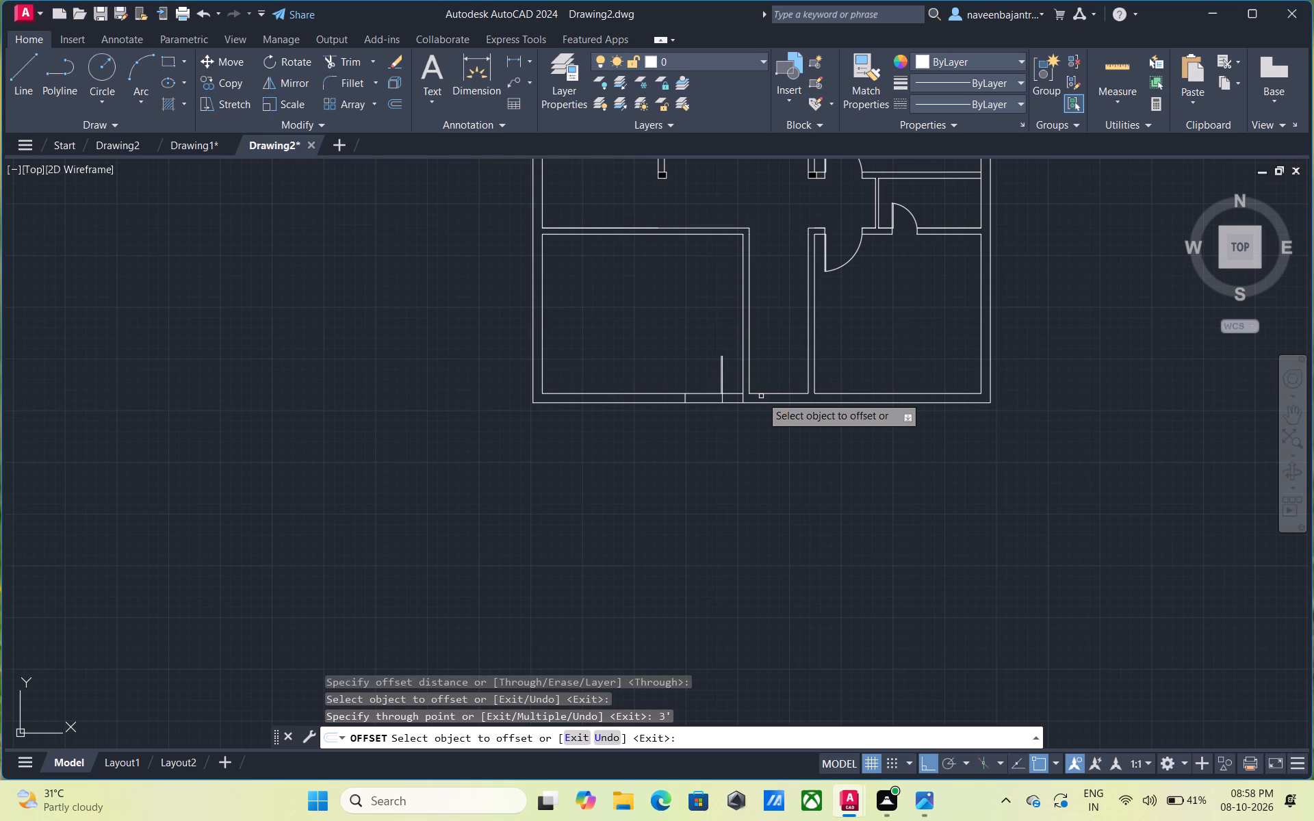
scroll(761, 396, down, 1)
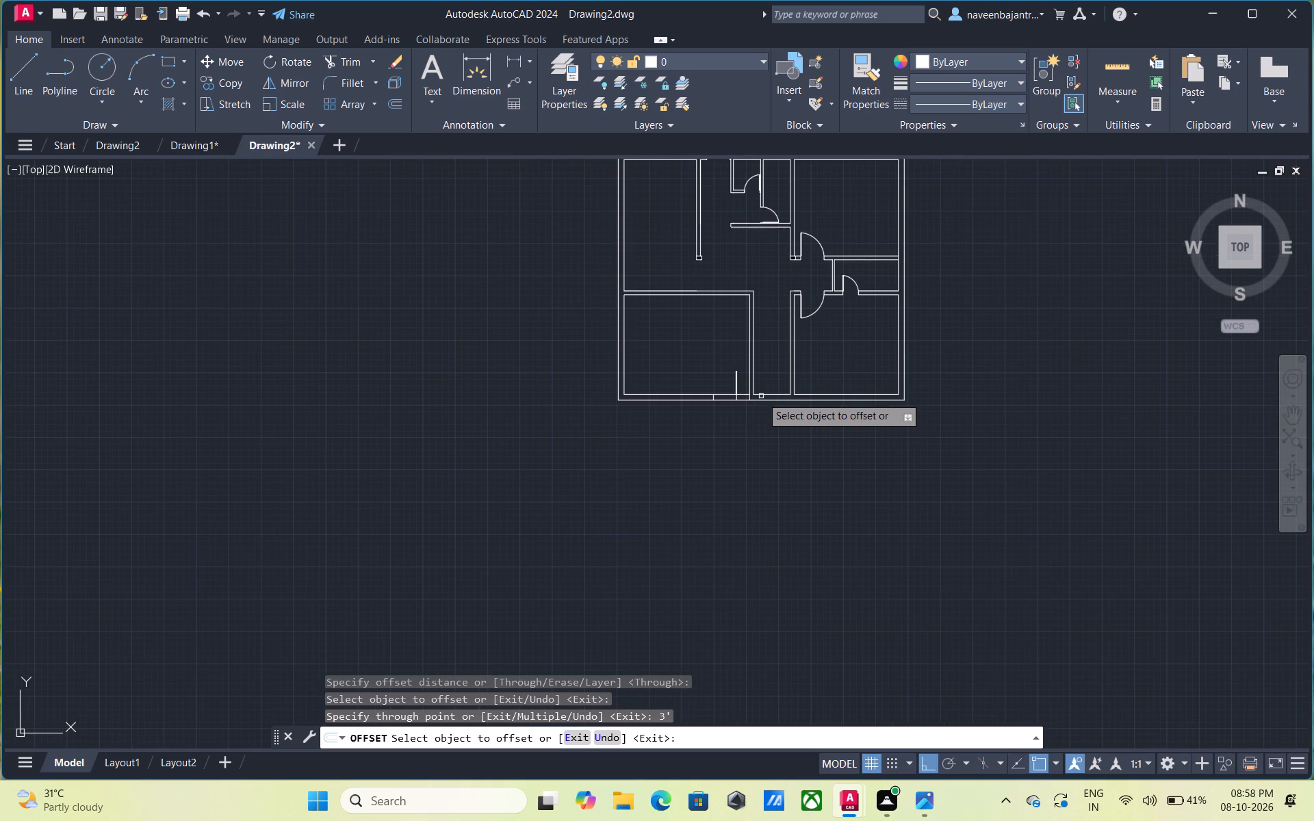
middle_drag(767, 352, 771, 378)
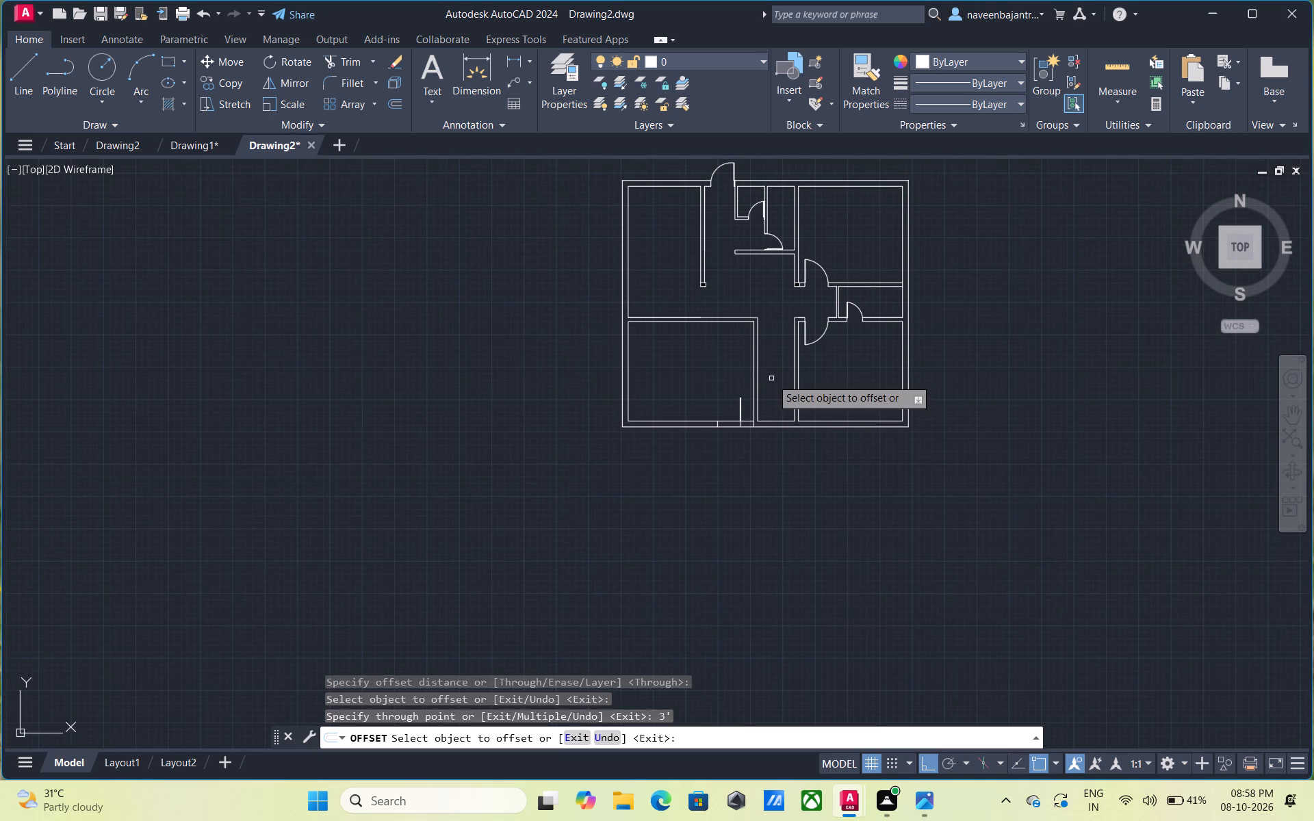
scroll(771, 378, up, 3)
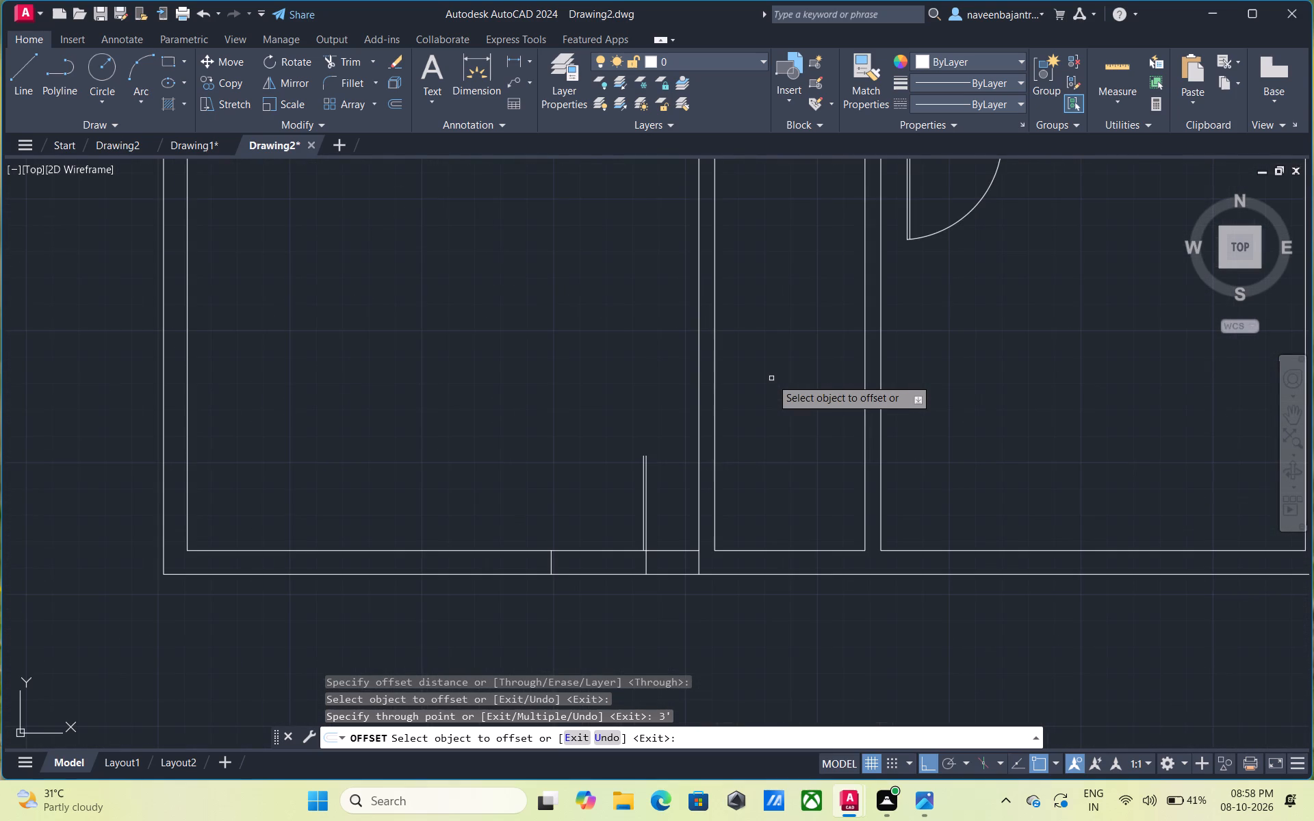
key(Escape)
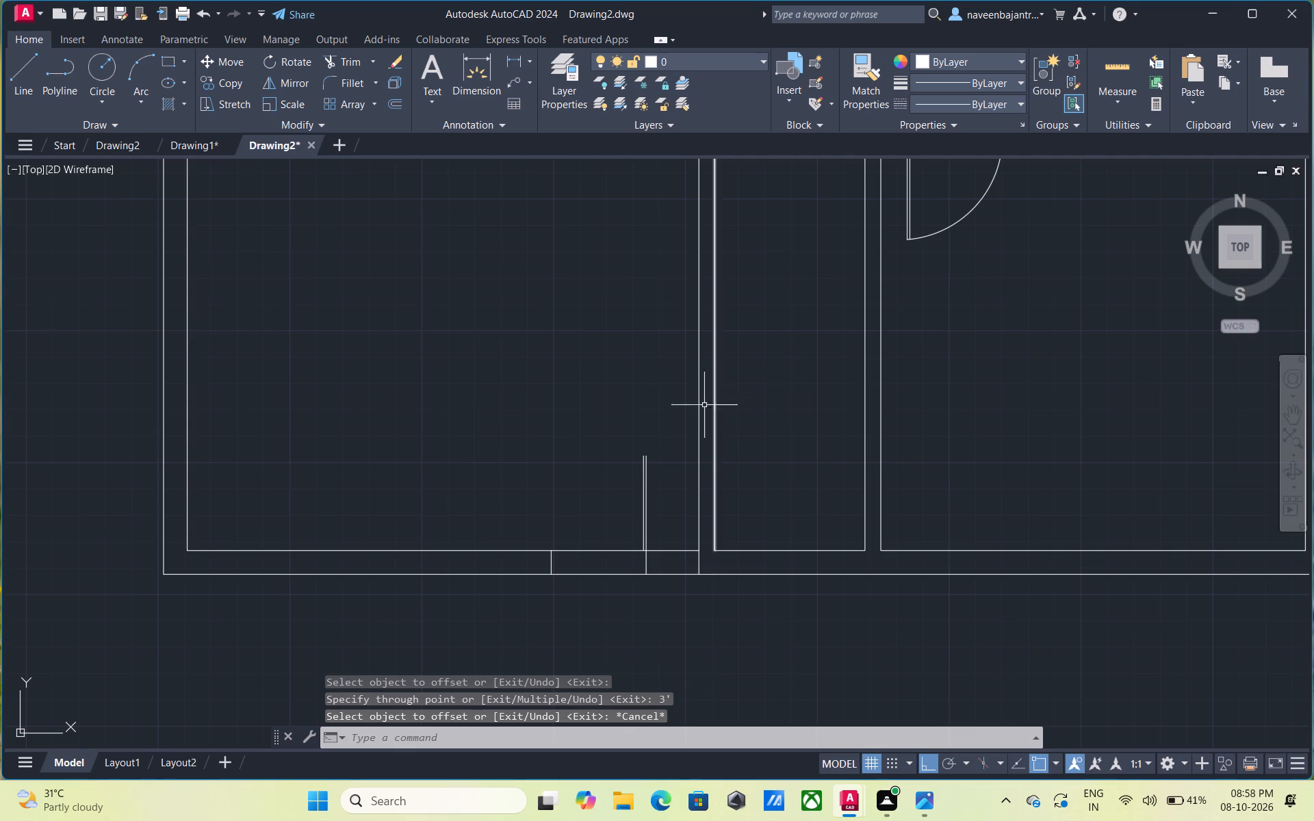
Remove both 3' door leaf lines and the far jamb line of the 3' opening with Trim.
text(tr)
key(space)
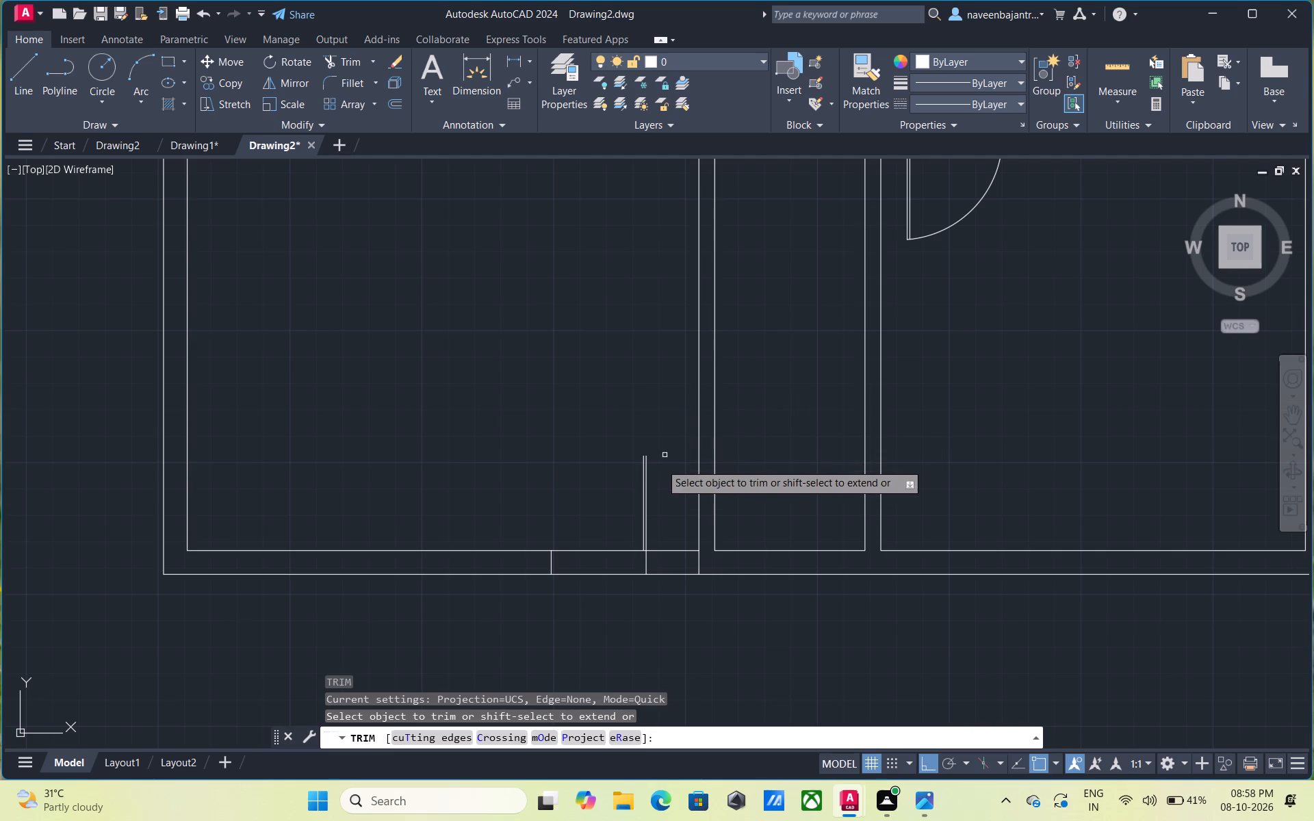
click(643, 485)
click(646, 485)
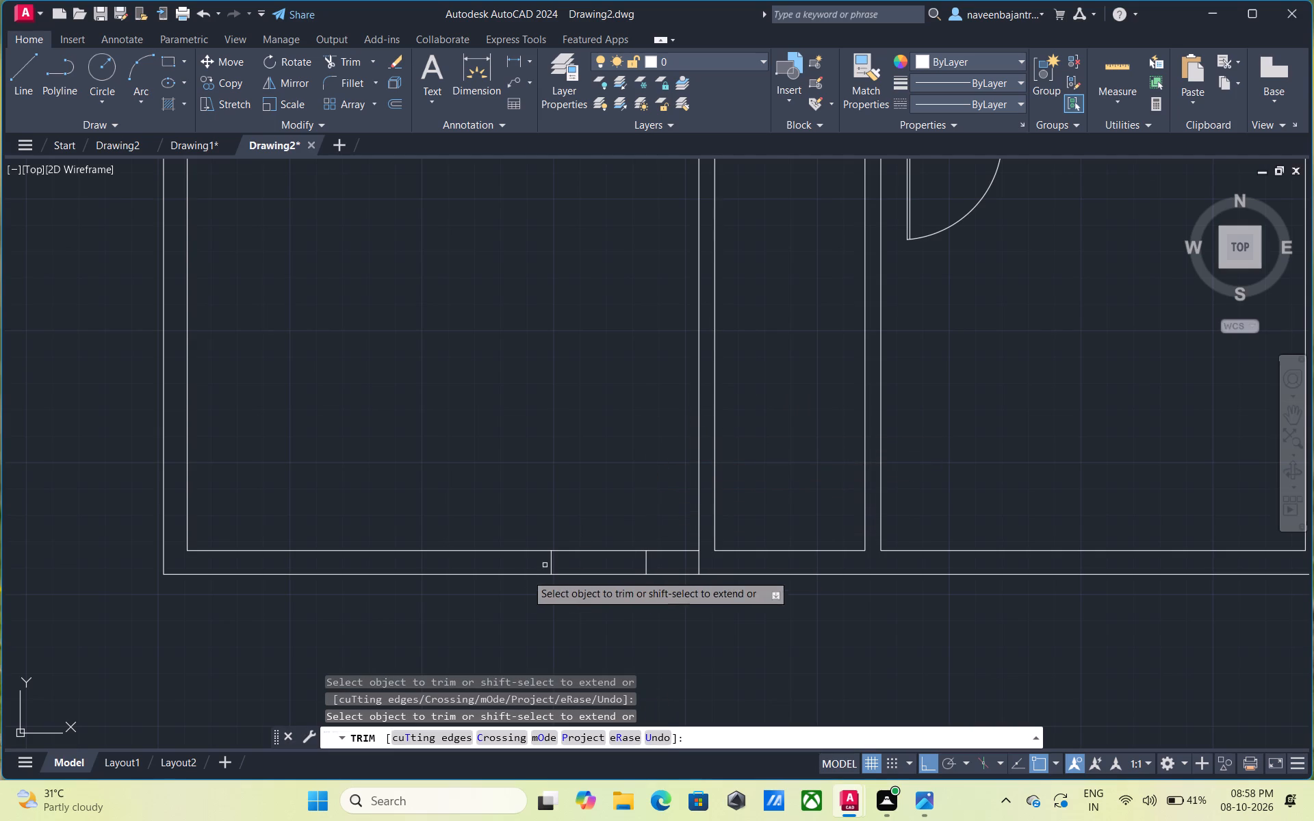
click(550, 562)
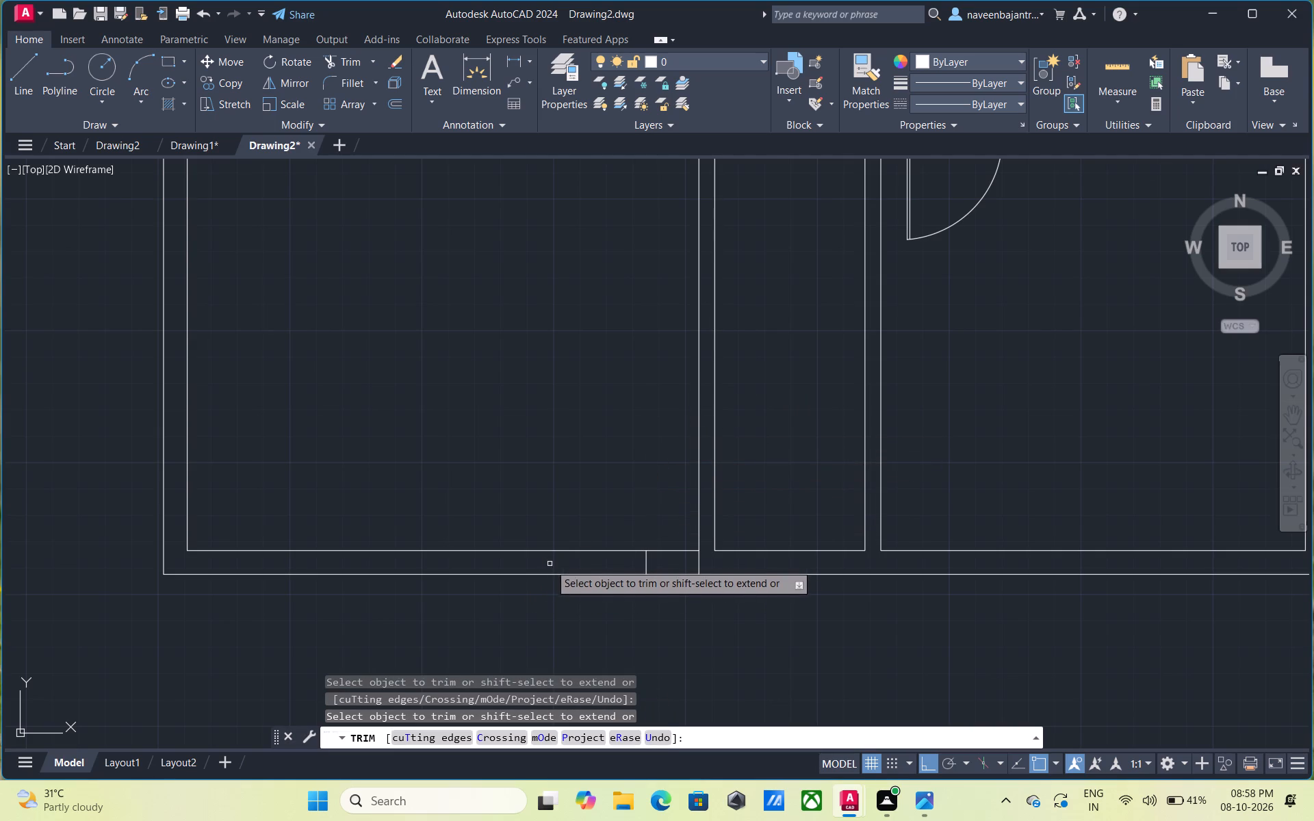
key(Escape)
Offset the remaining jamb line in the lower-left room's bottom wall 4' to its left.
text(o)
key(space)
key(space)
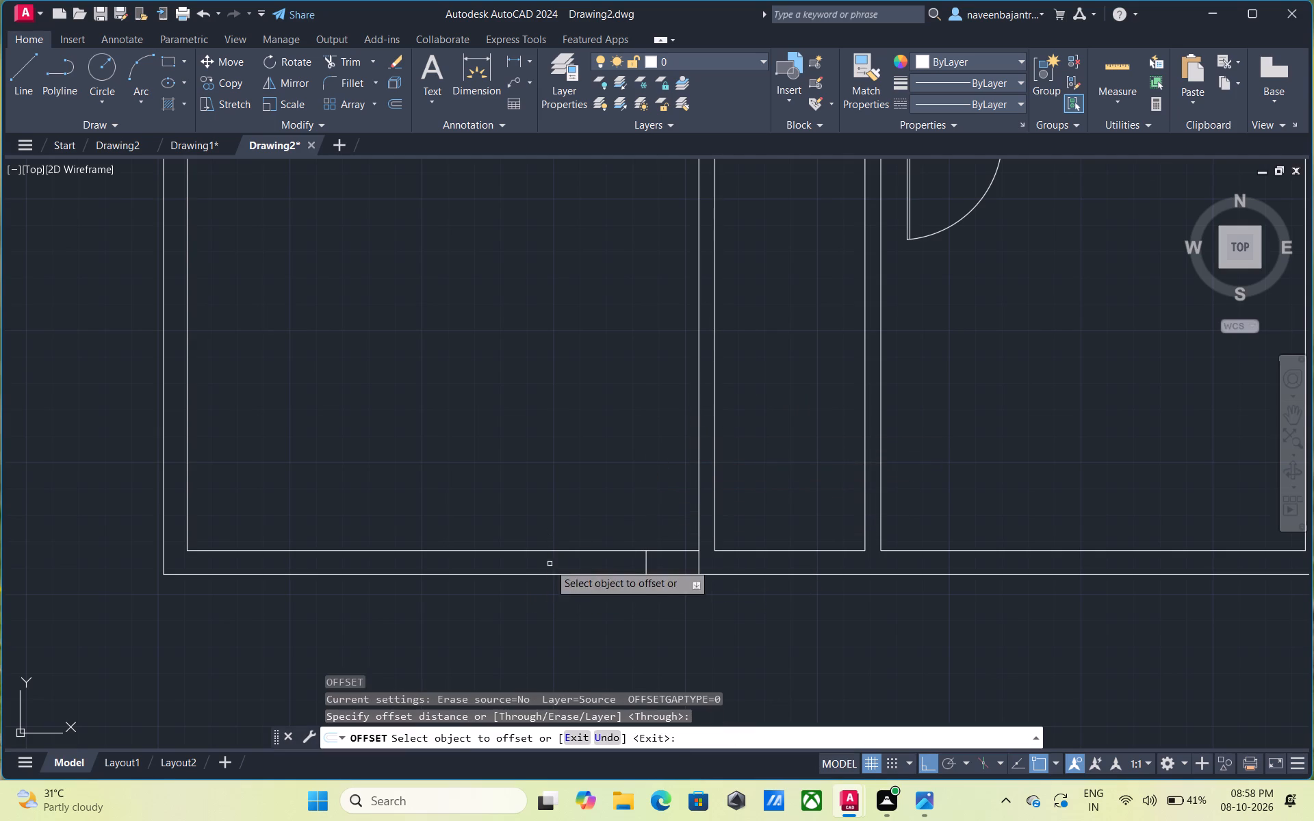
click(645, 563)
text(4')
key(Return)
key(Escape)
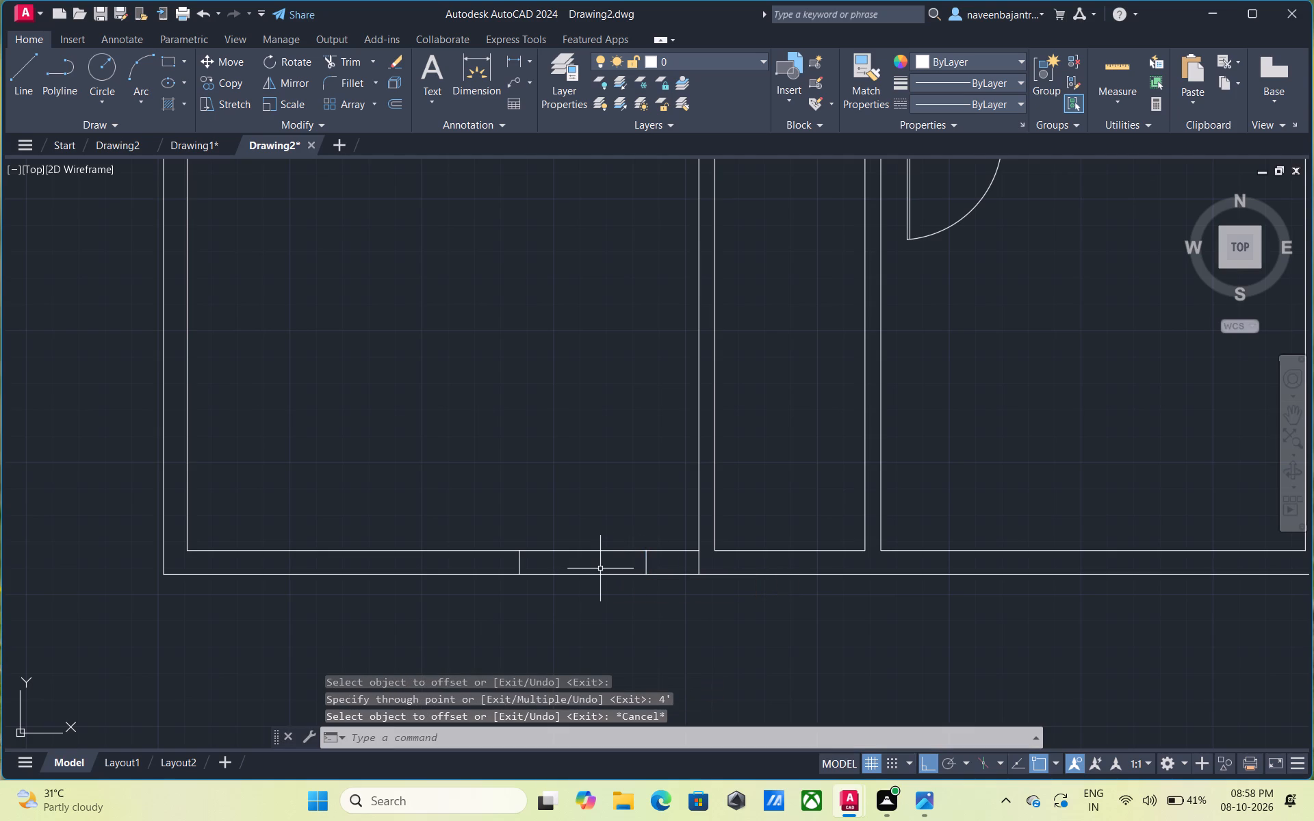
Draw a 4' door leaf line straight up into the lower-left room from the top end of the right jamb line.
text(l)
key(space)
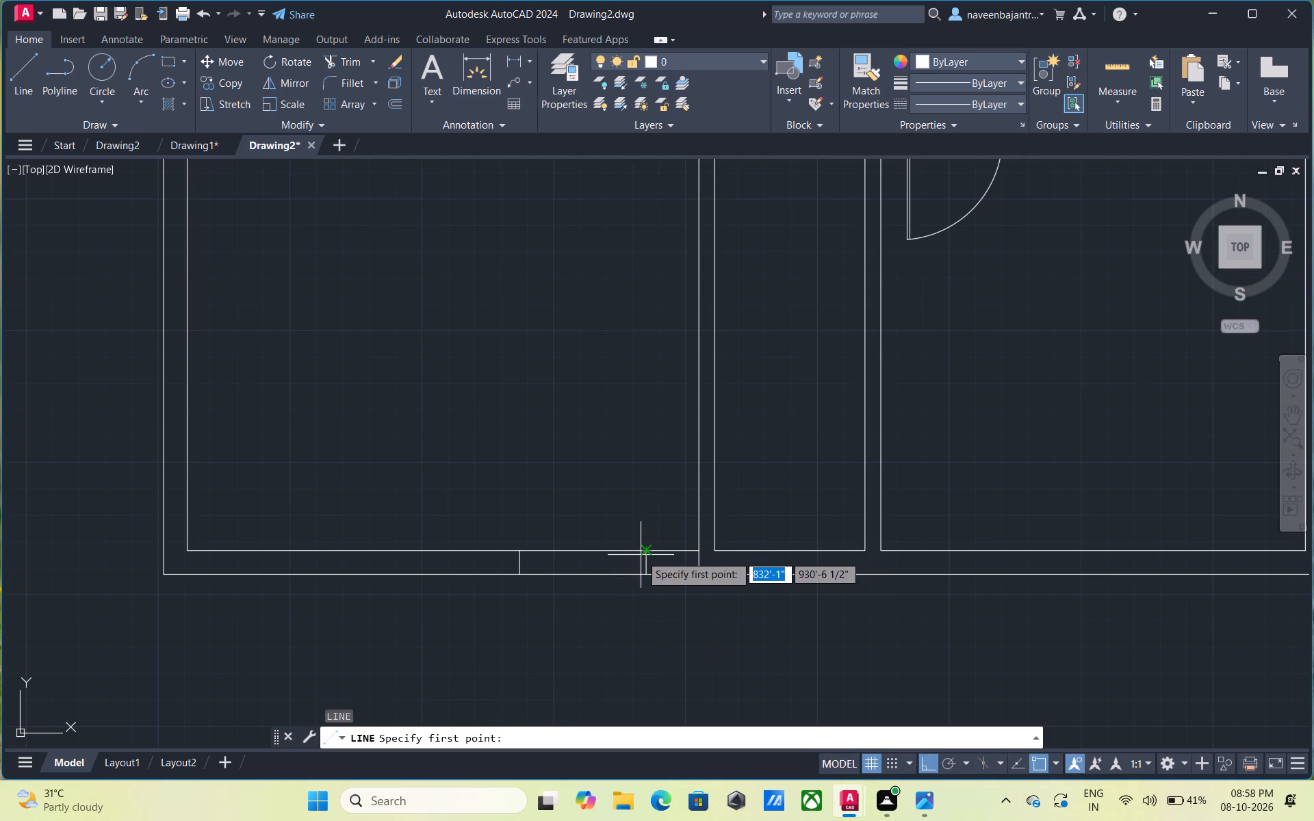
click(643, 552)
text(4')
key(Return)
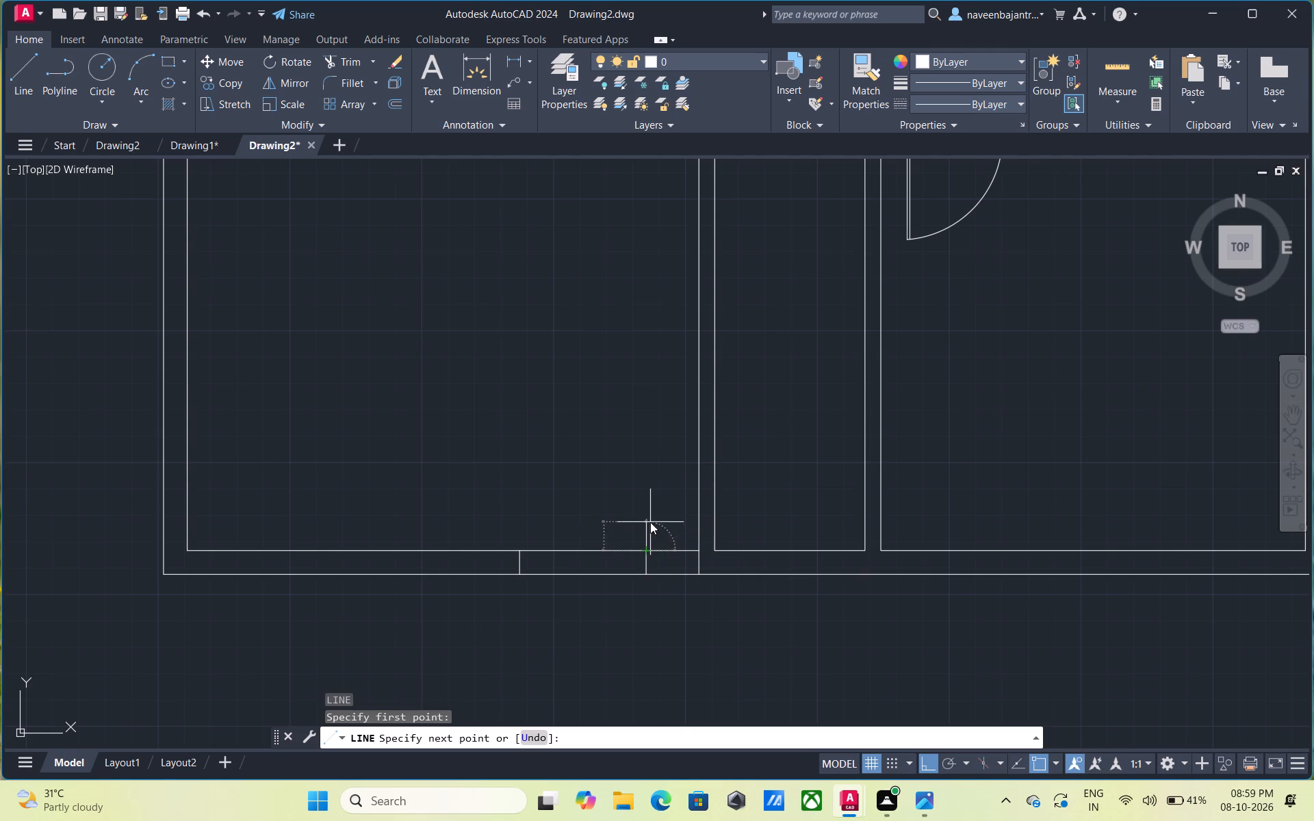
key(Escape)
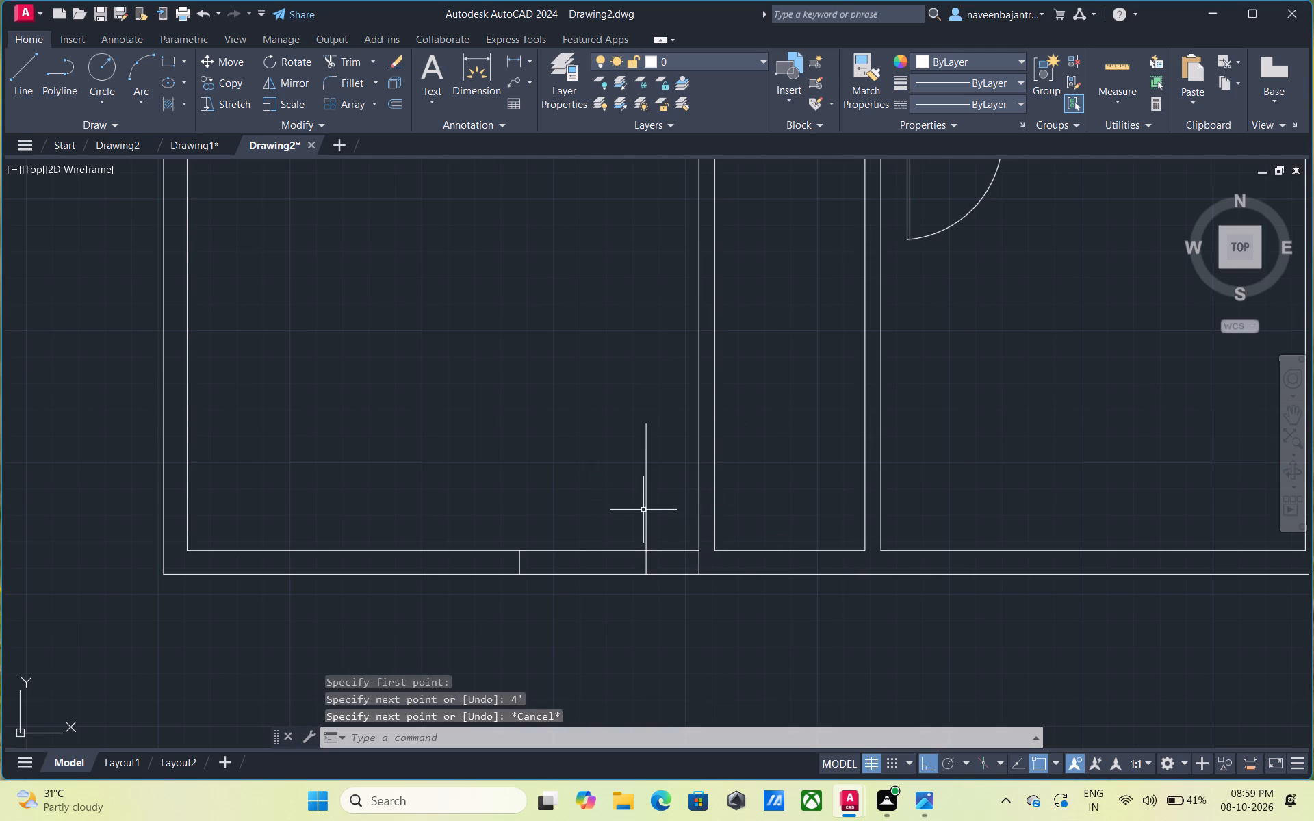
Offset the 4' door leaf line 1" to its left to give the leaf its thickness.
text(o)
key(space)
key(space)
click(646, 507)
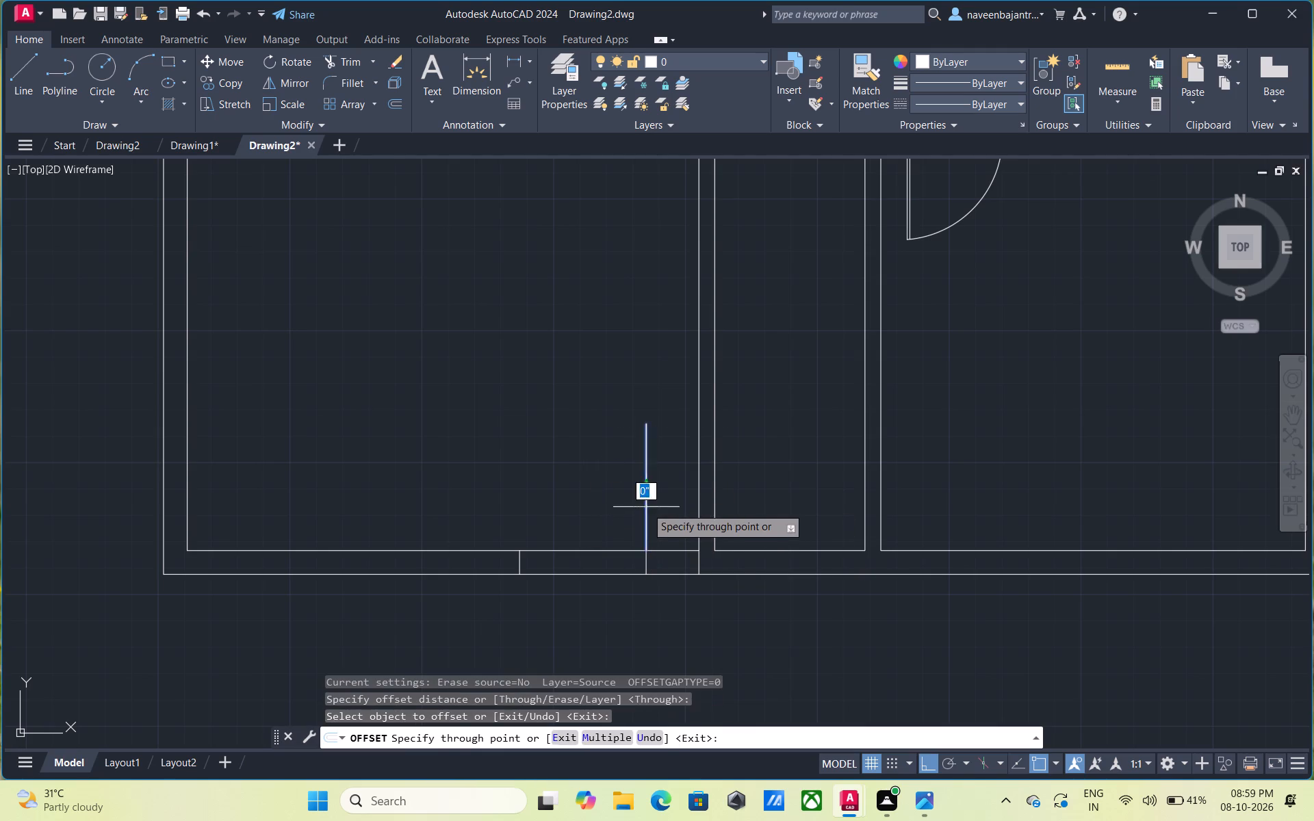
text(1")
key(Return)
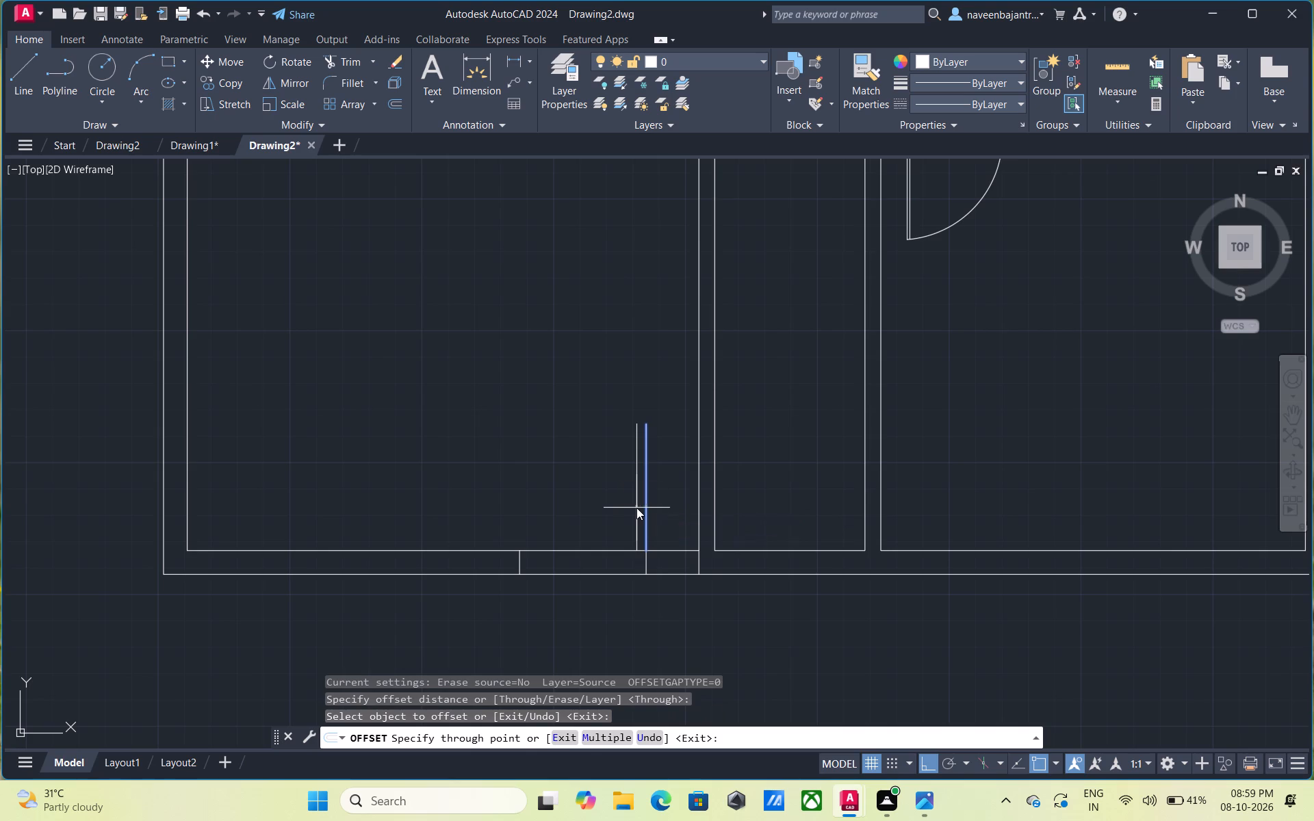
key(Escape)
Trim both bottom outer wall lines between the two jambs to open the 4' doorway.
text(tr)
key(space)
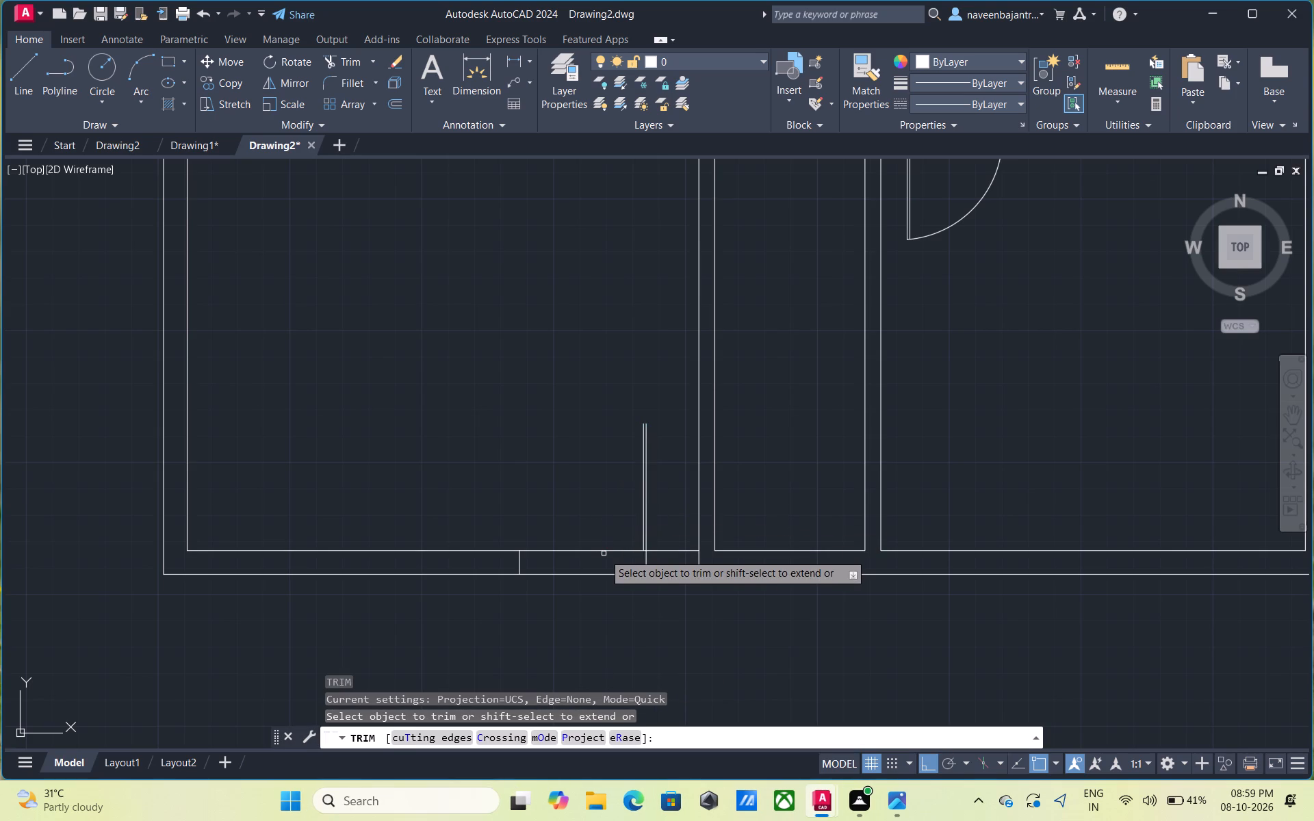
click(604, 549)
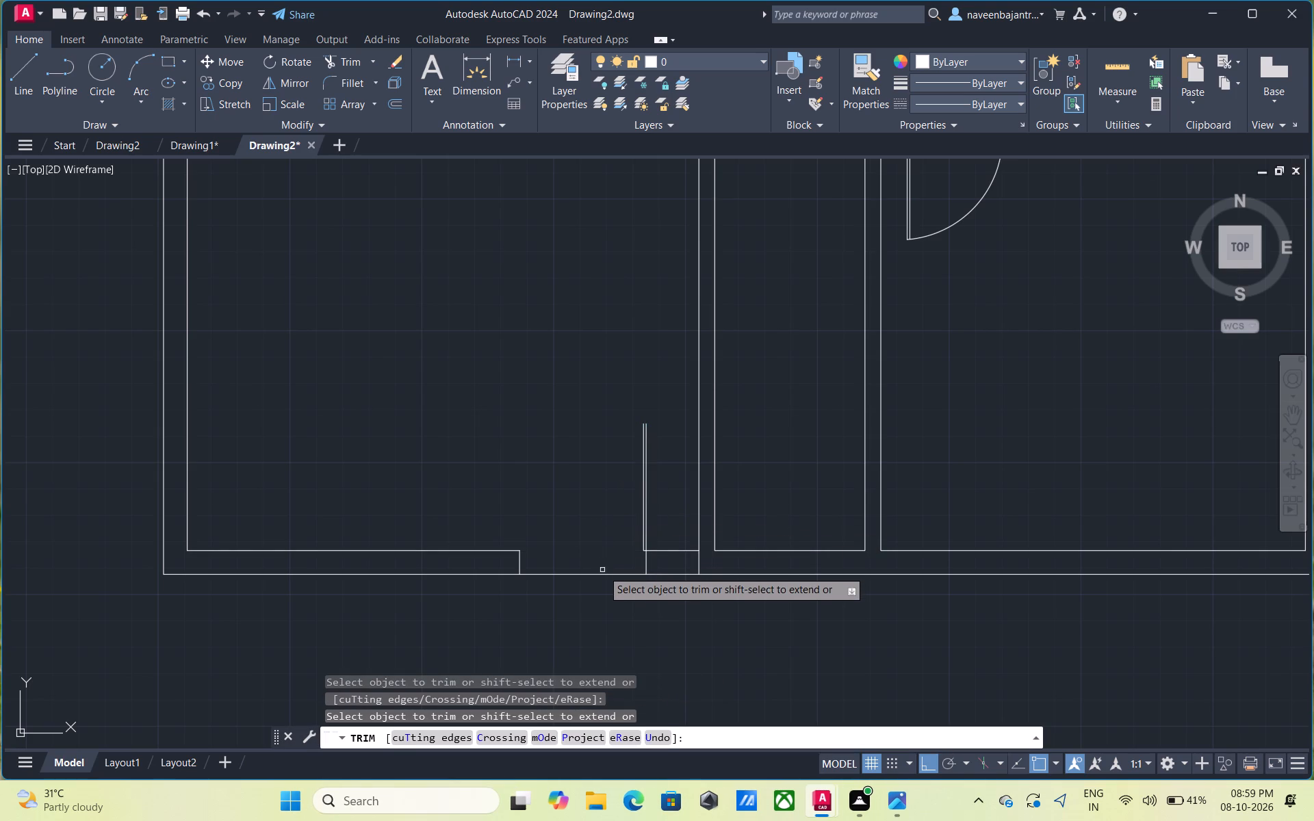
click(602, 573)
key(Escape)
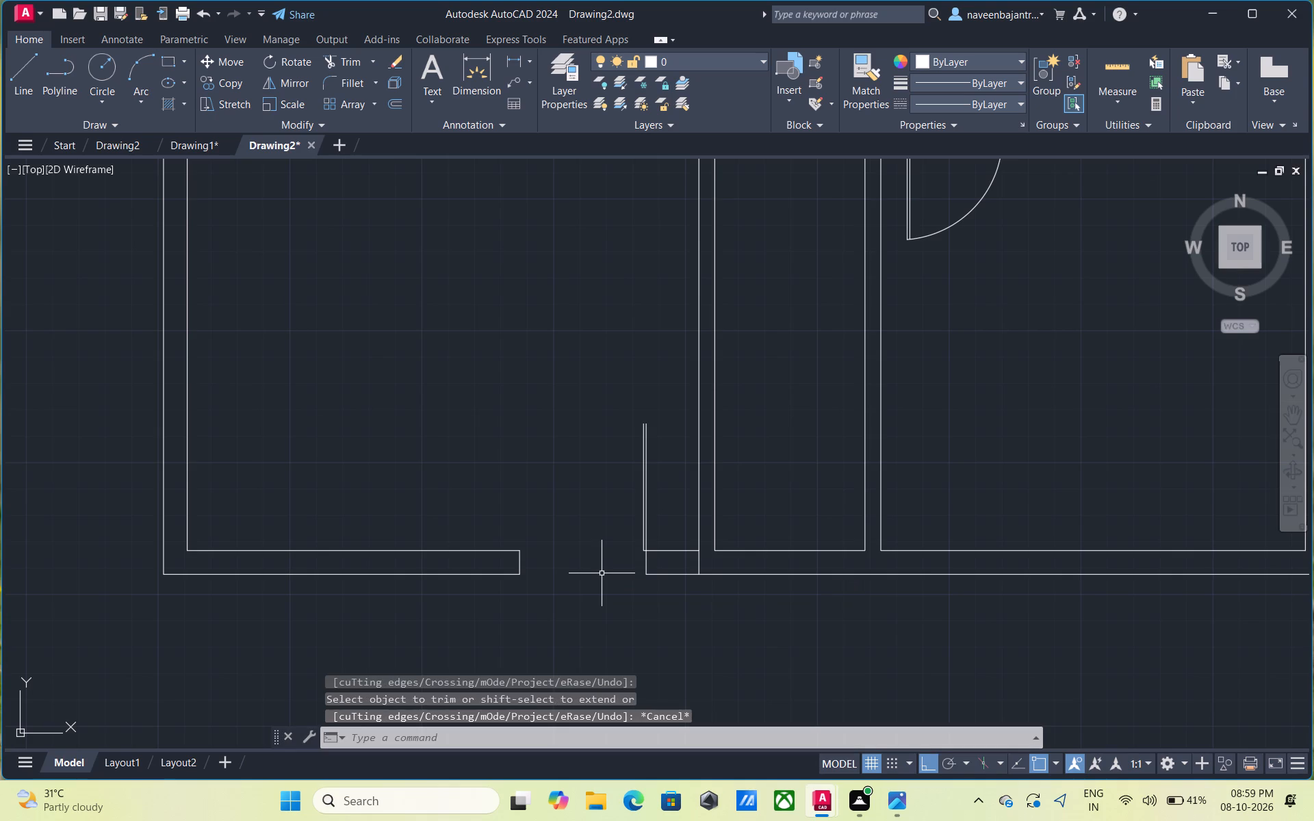
Draw the 4' door's swing arc from the leaf's top end through the left jamb's inner corner to its outer corner.
click(138, 79)
scroll(625, 433, up, 3)
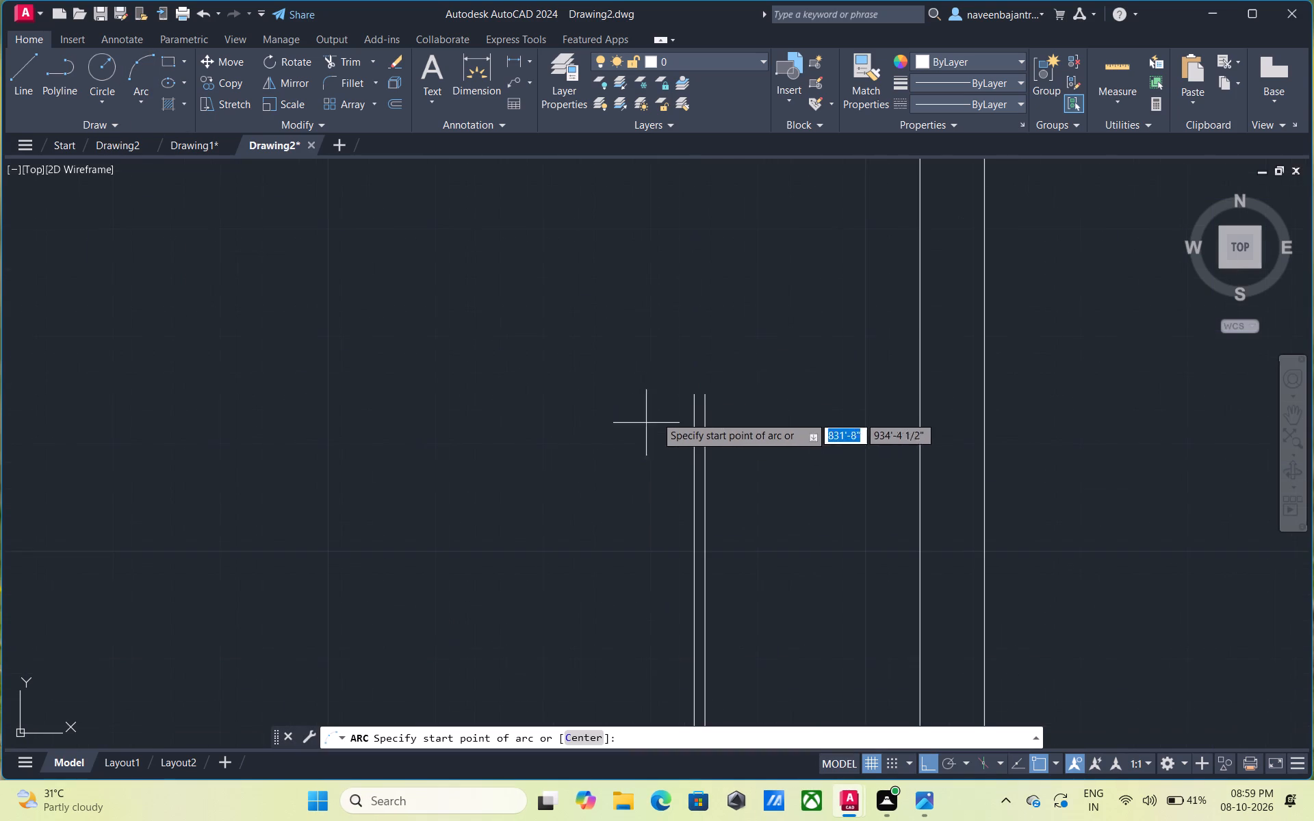
click(705, 395)
scroll(670, 403, down, 3)
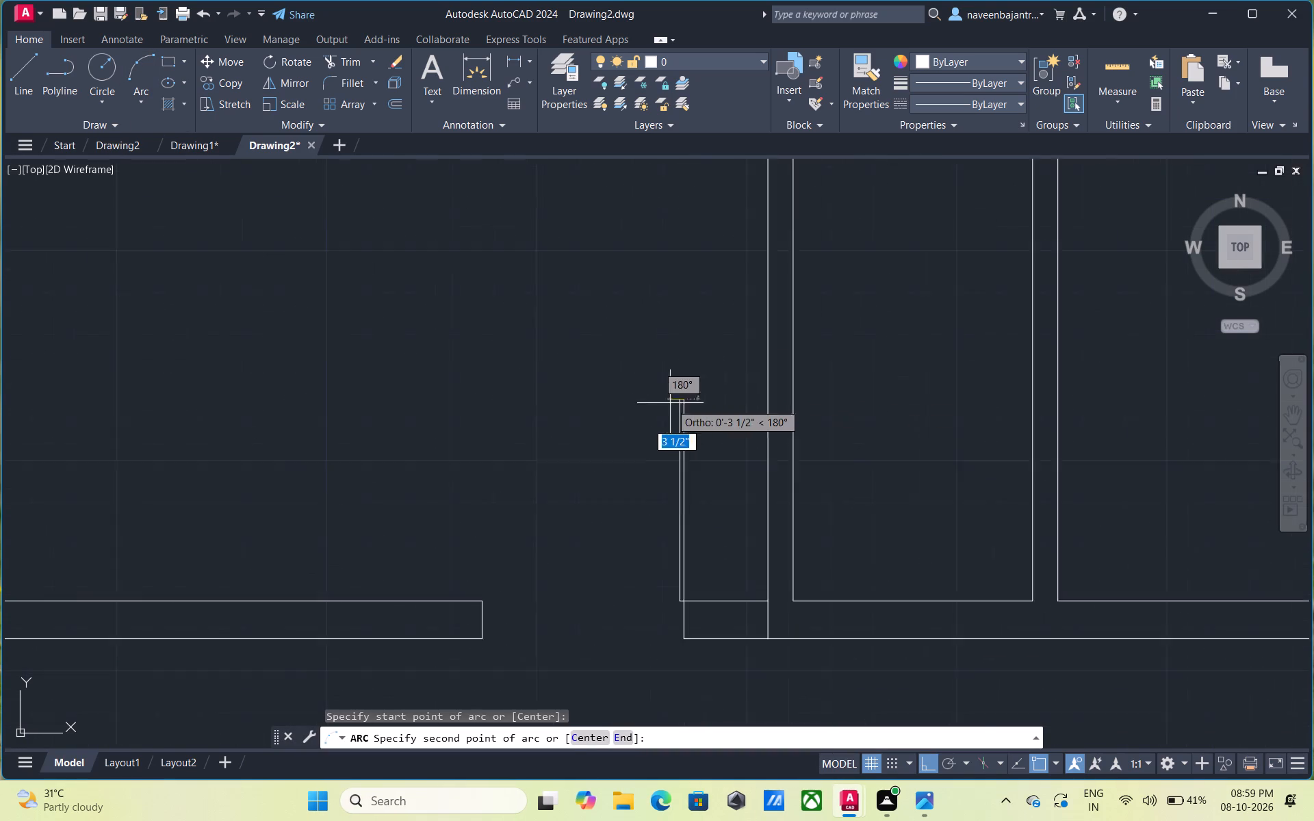
scroll(670, 403, down, 1)
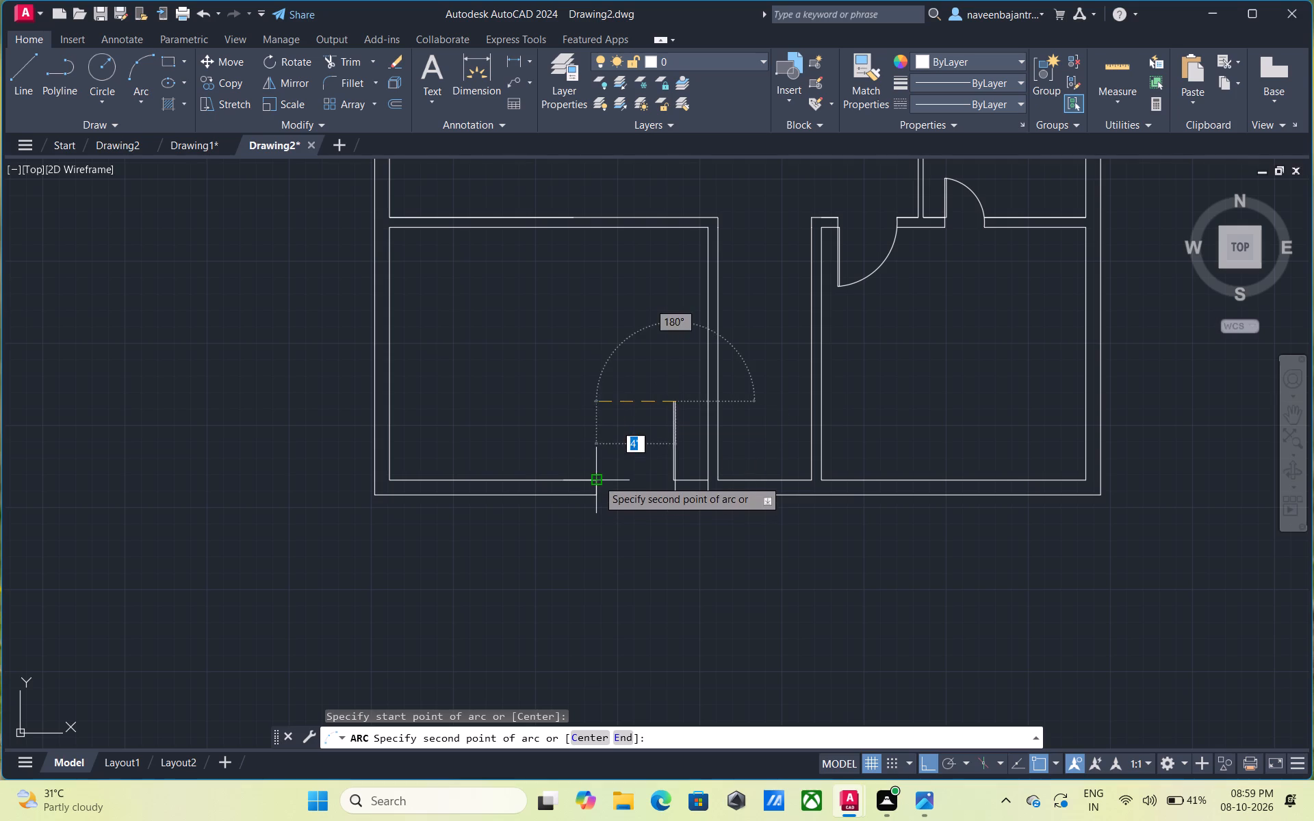
click(597, 480)
click(597, 498)
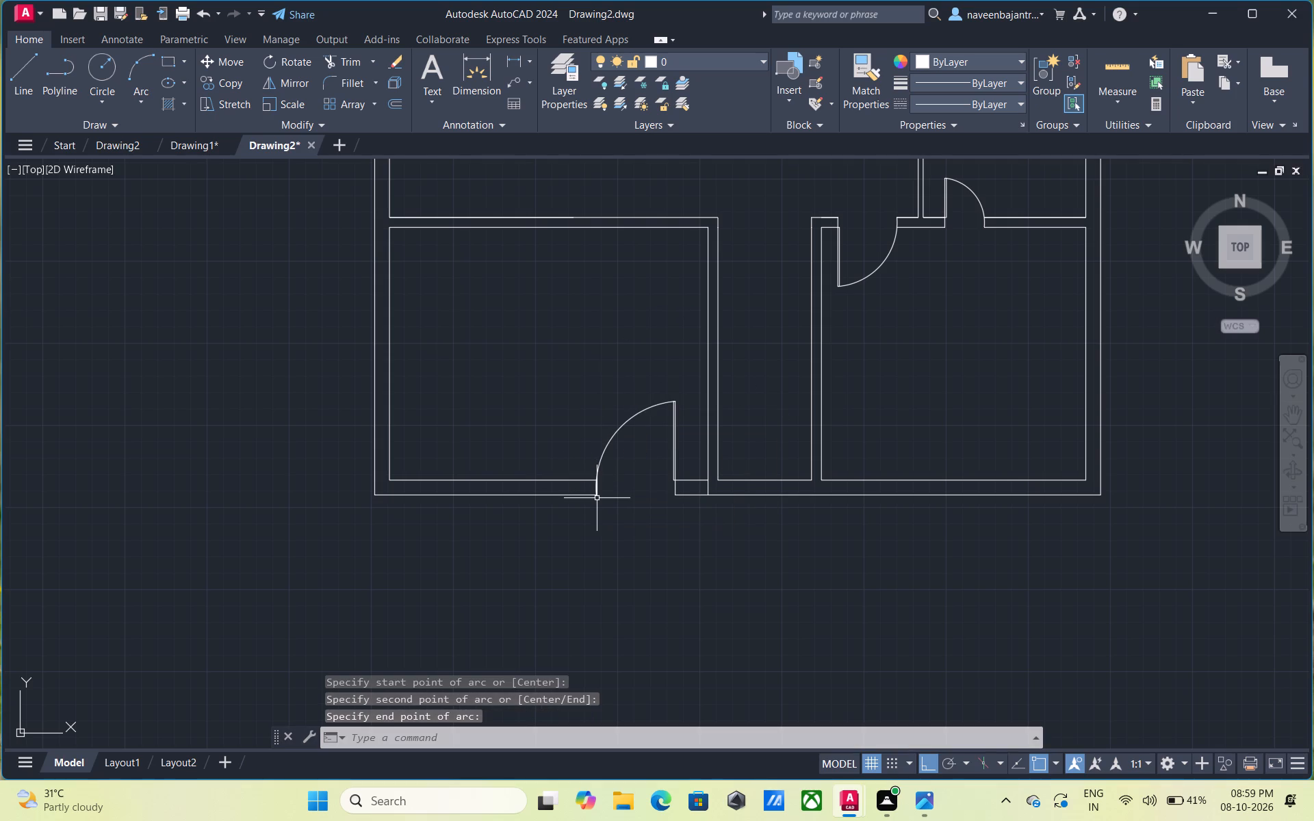
key(Escape)
Trim away the straight left jamb line next to the lower end of the 4' door's swing arc.
scroll(591, 482, up, 5)
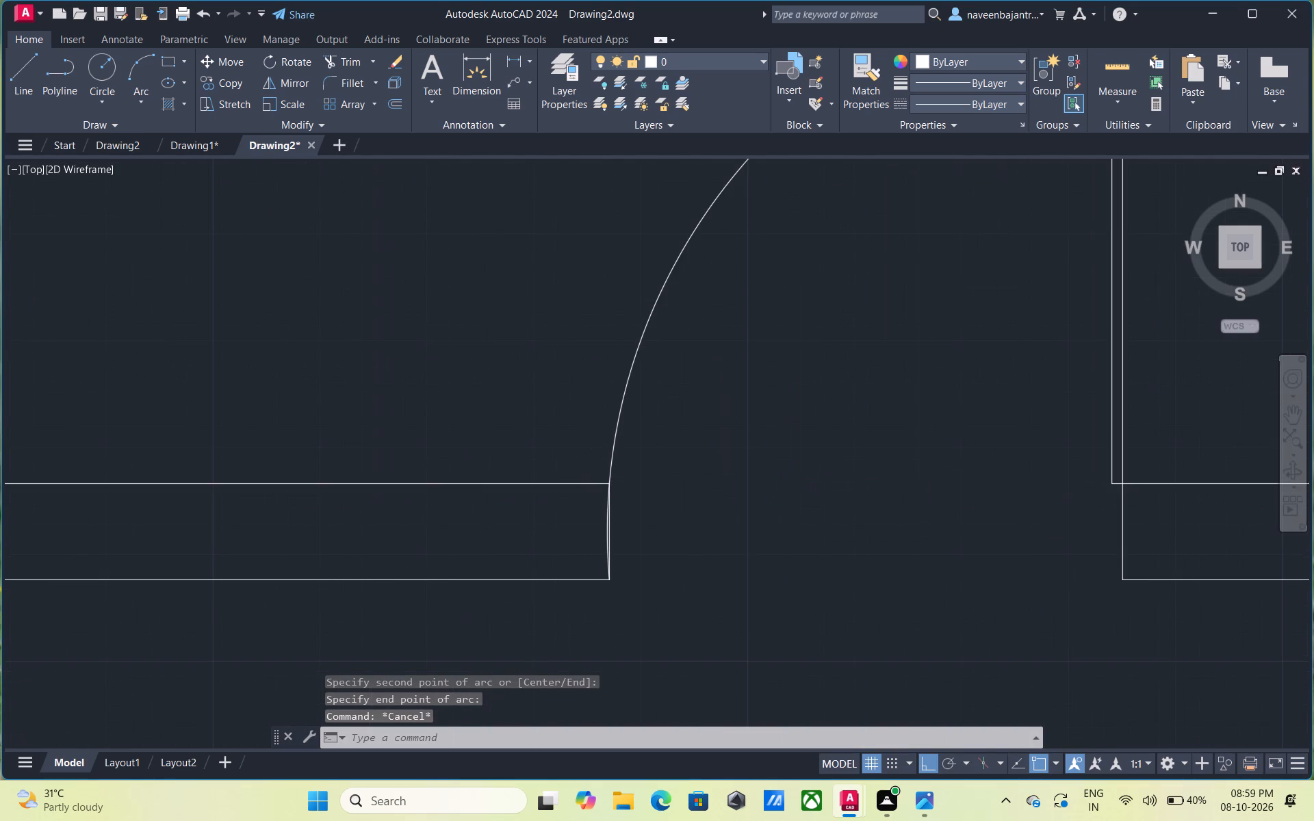
text(tr)
key(space)
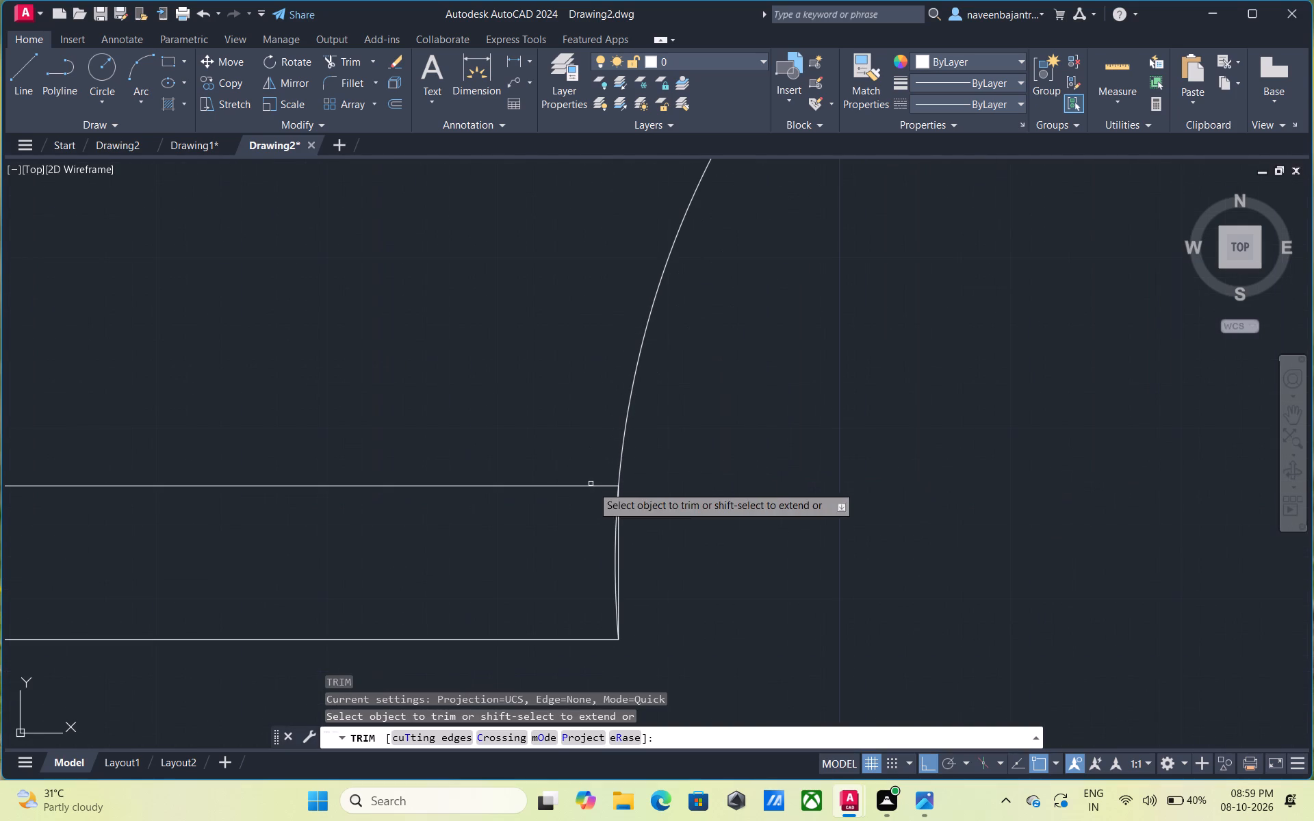
scroll(608, 526, up, 3)
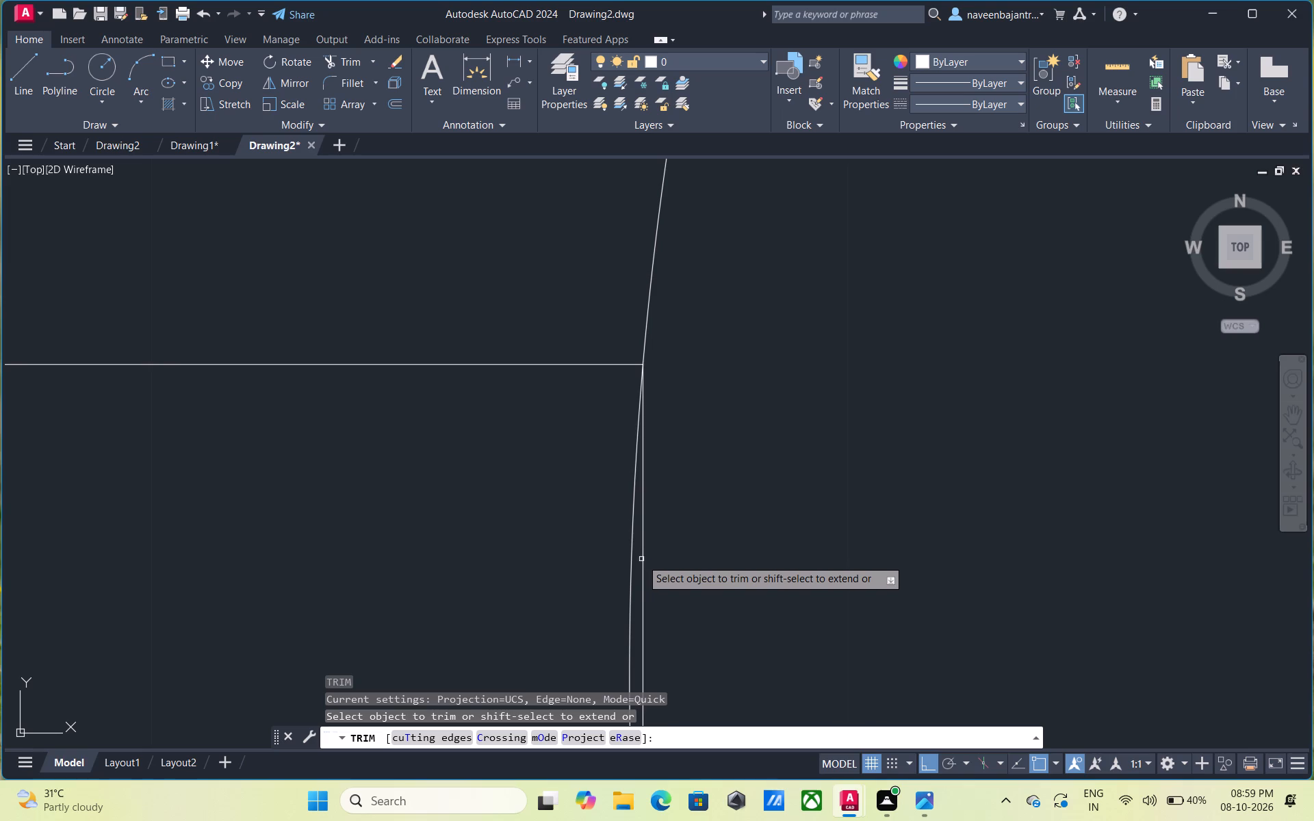
click(641, 559)
scroll(641, 559, down, 7)
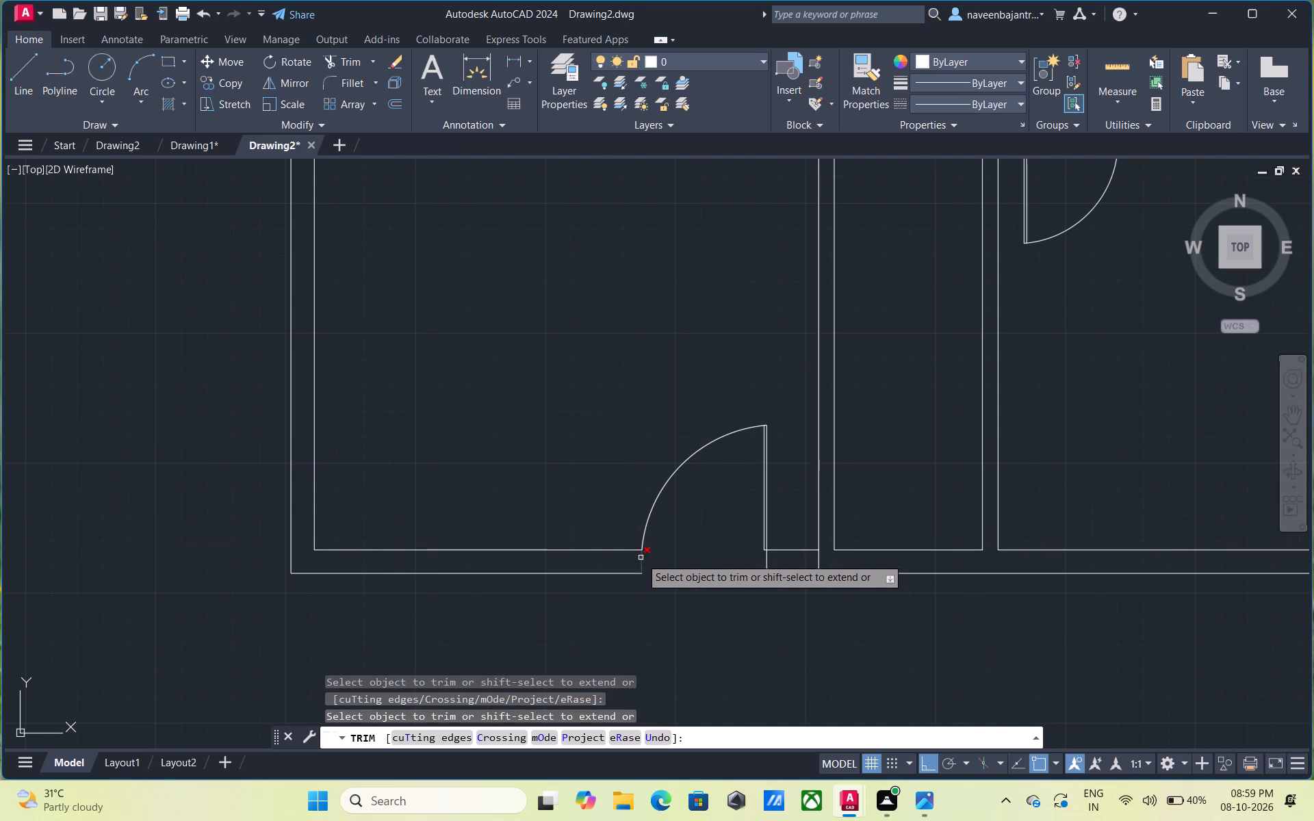
scroll(646, 558, down, 3)
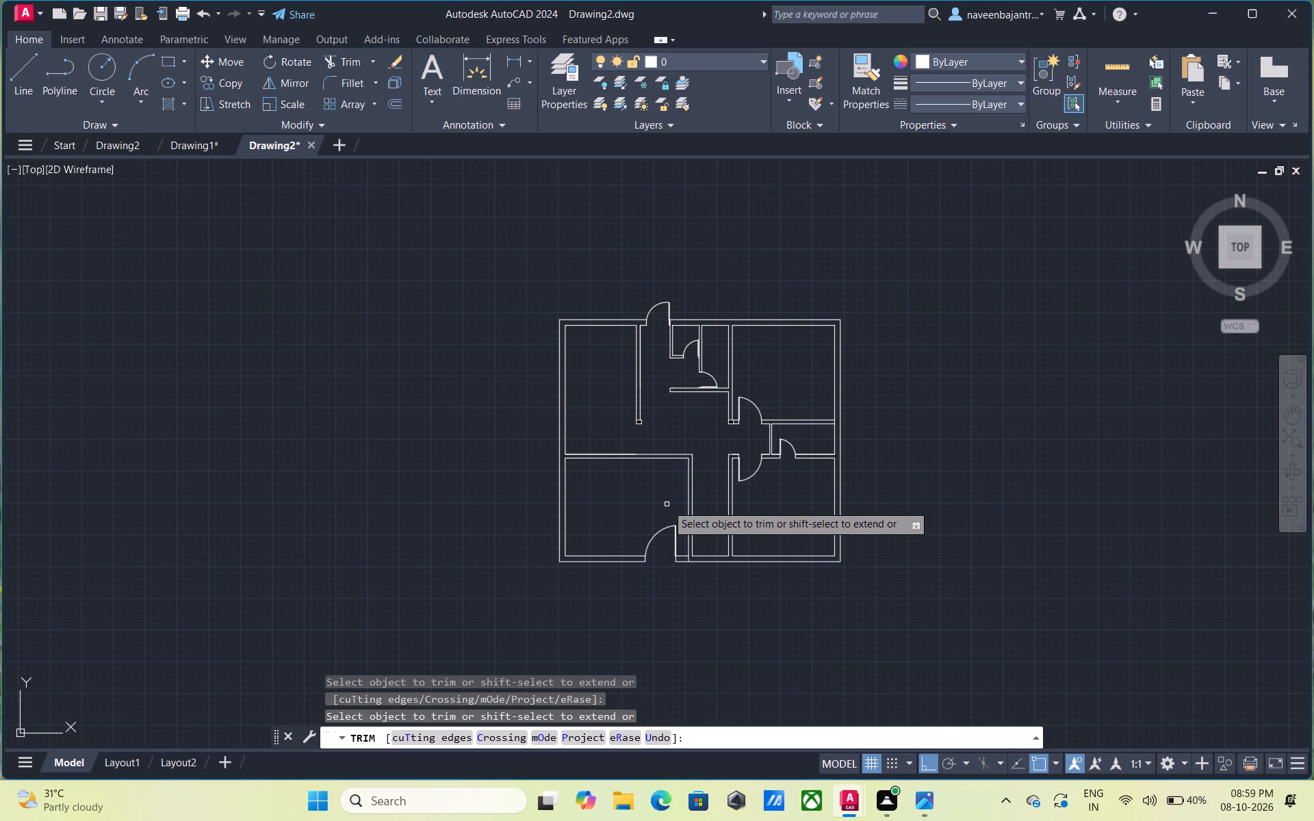
scroll(667, 504, down, 1)
scroll(667, 504, up, 2)
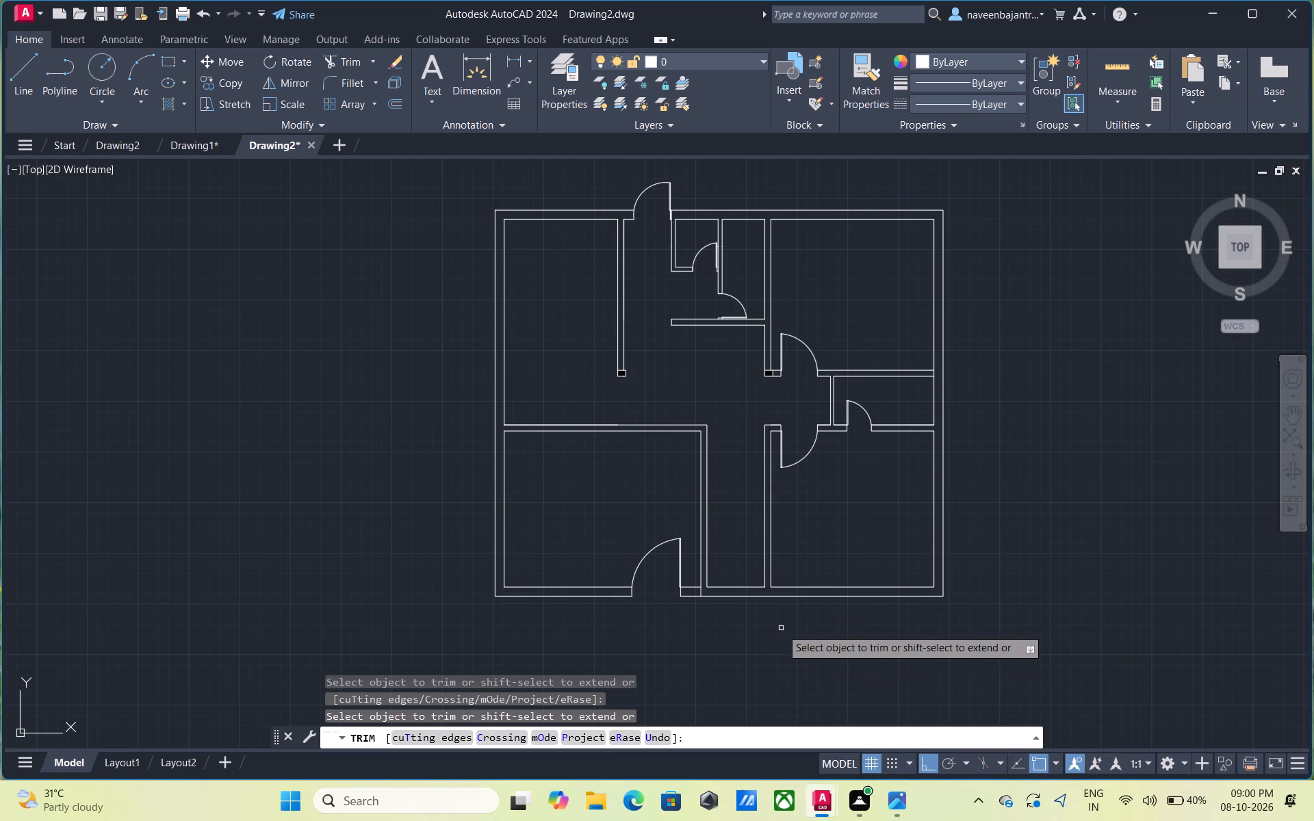
scroll(781, 628, up, 3)
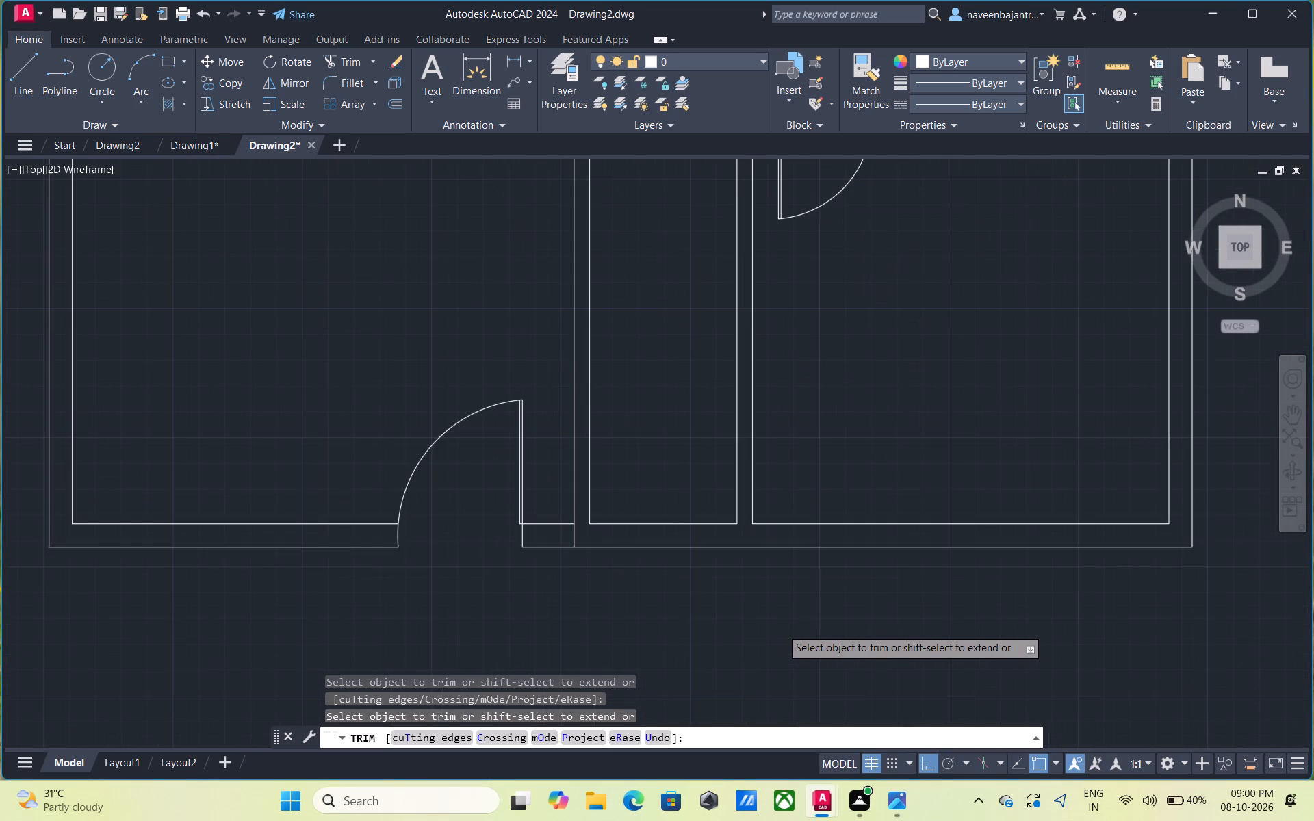
key(Escape)
Trim the short partition line that crosses the bottom outer wall just right of the 4' door.
text(tr)
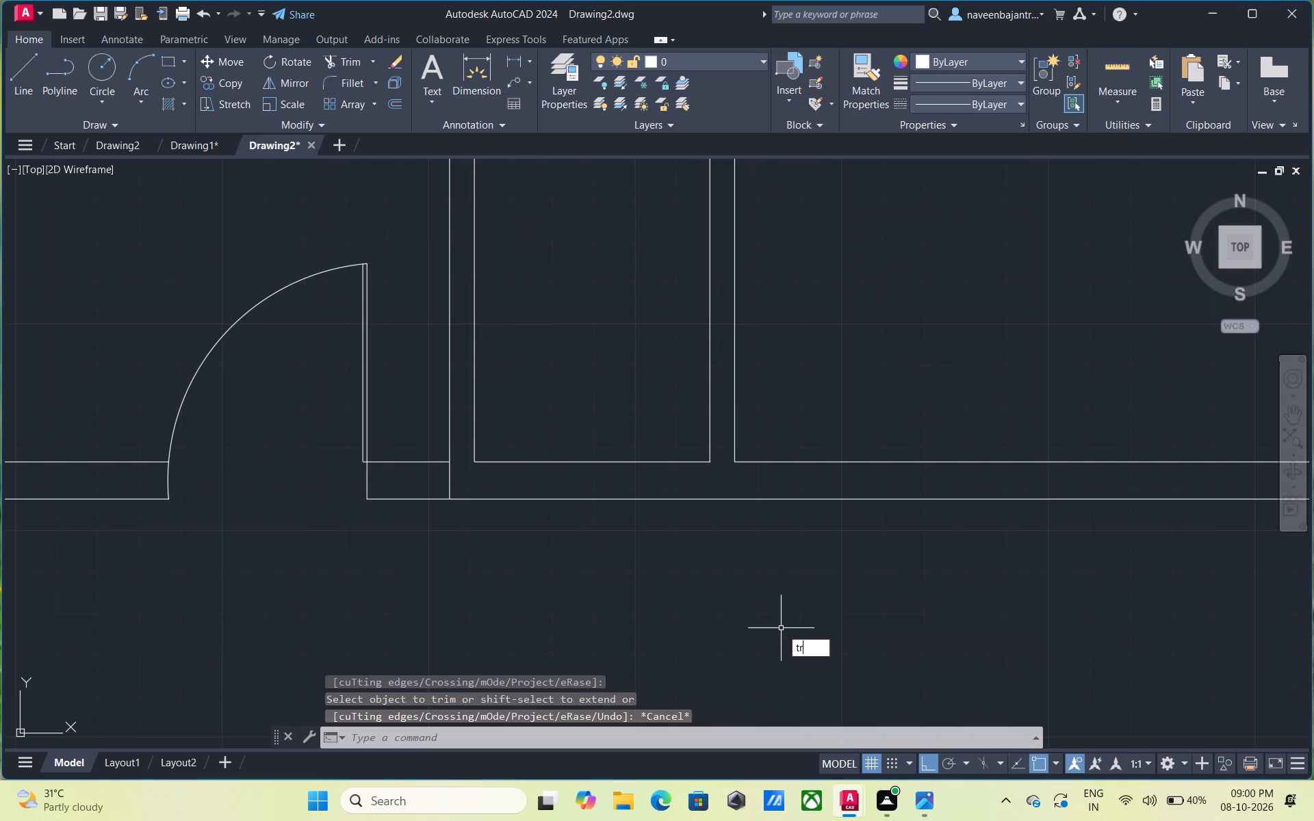
key(space)
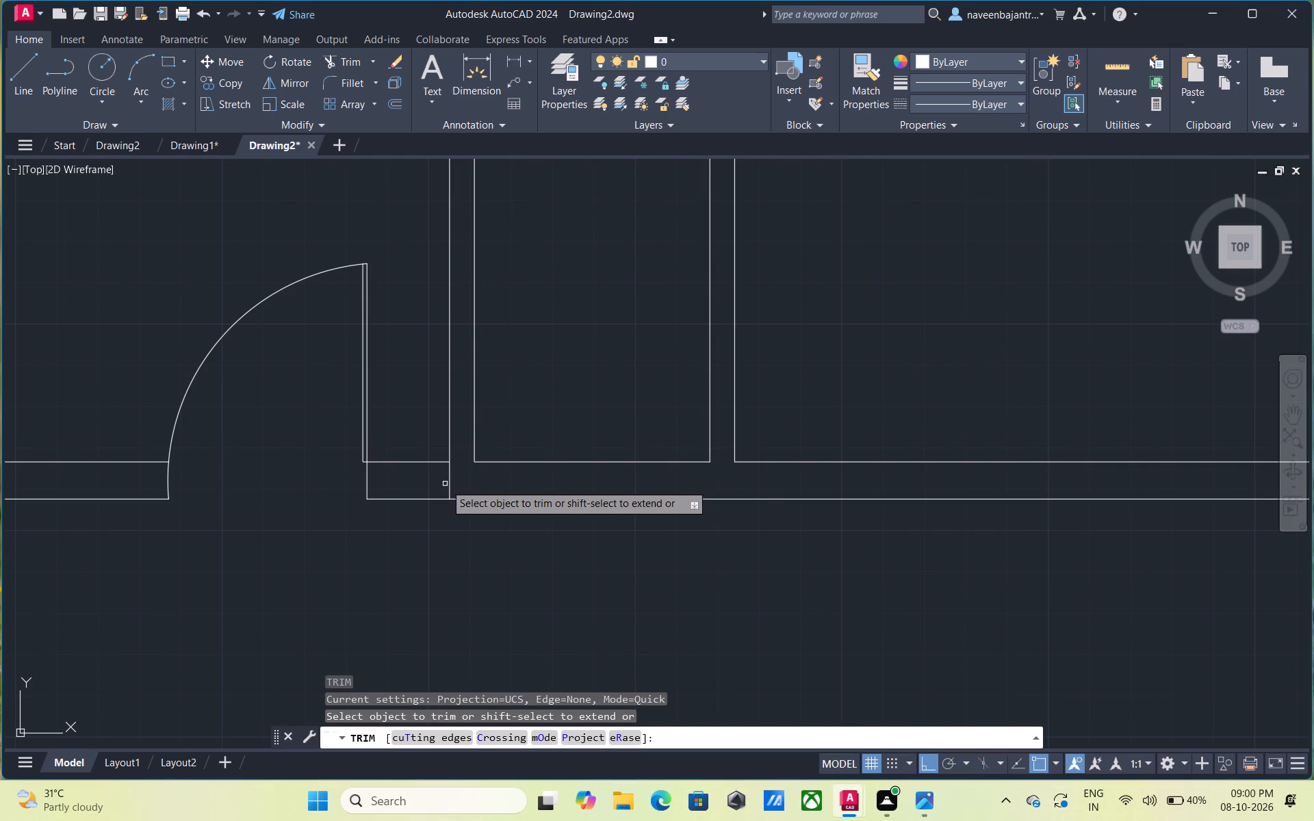
click(450, 482)
scroll(450, 482, down, 2)
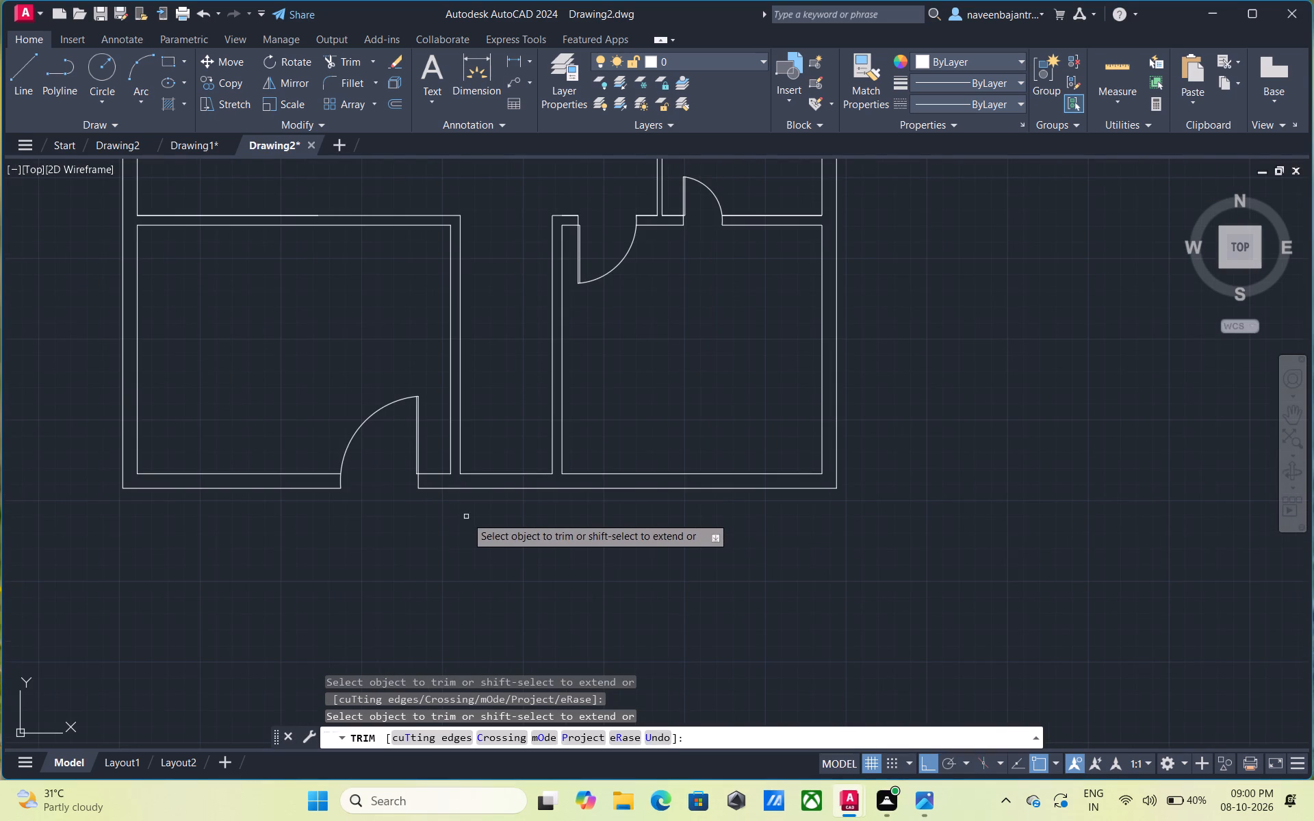
middle_drag(467, 517, 471, 603)
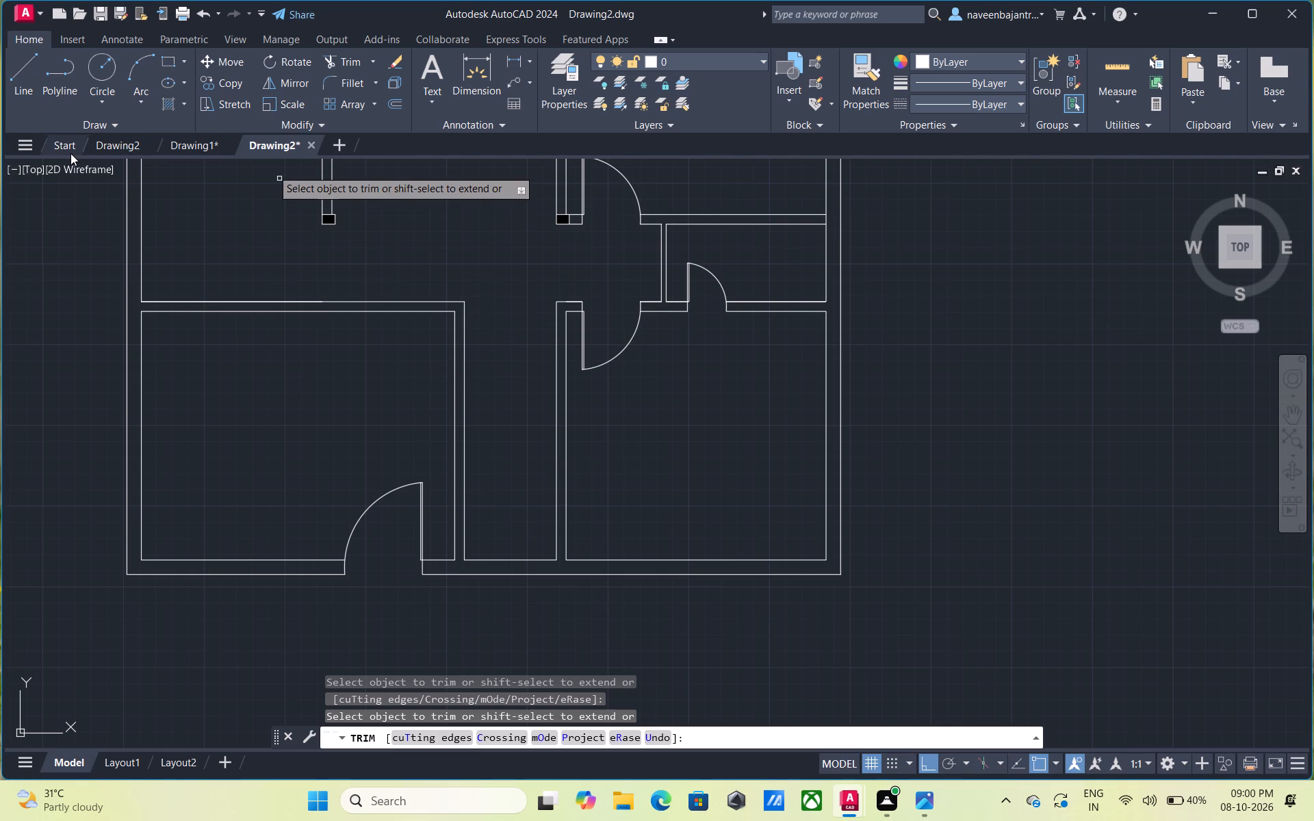
key(Escape)
Measure the clear width of the narrow passage between the two lower rooms with the Dimension tool.
click(465, 75)
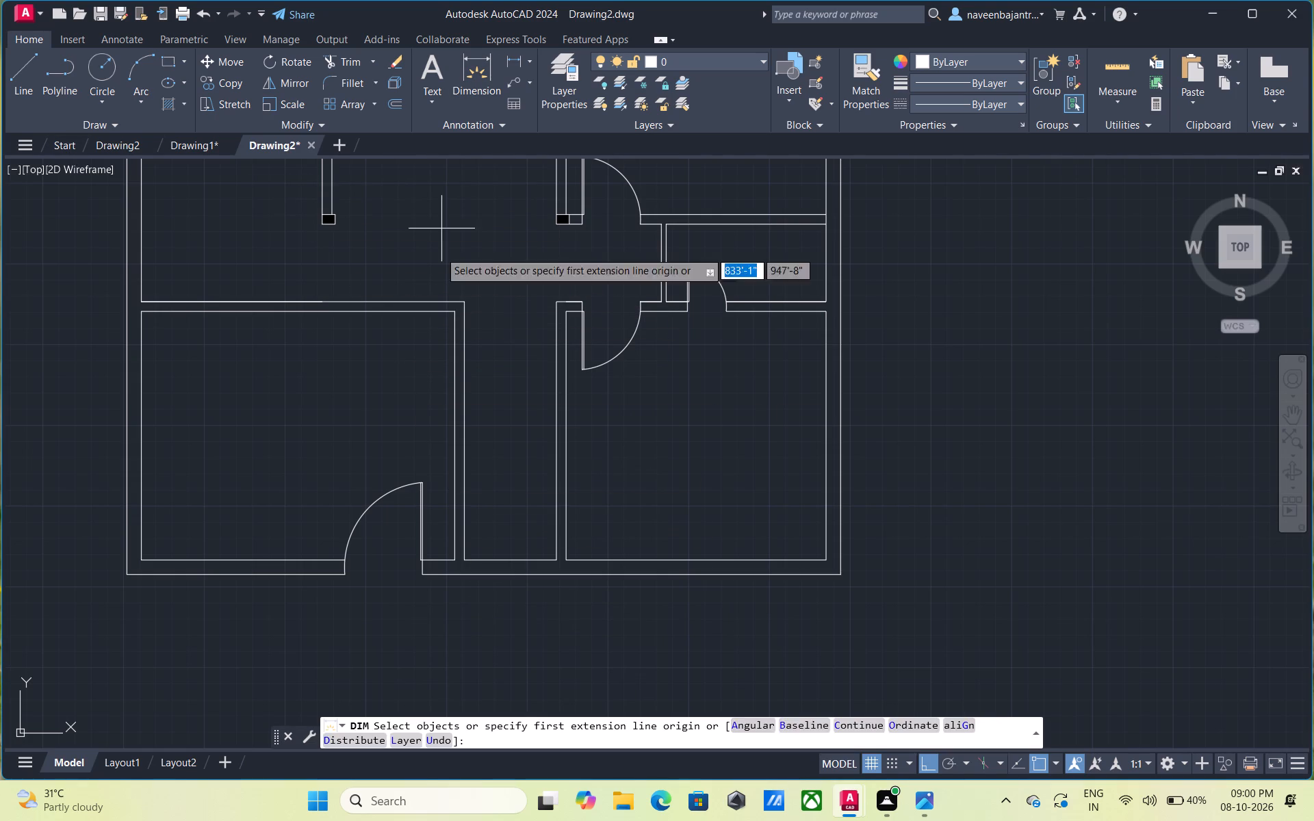
click(464, 561)
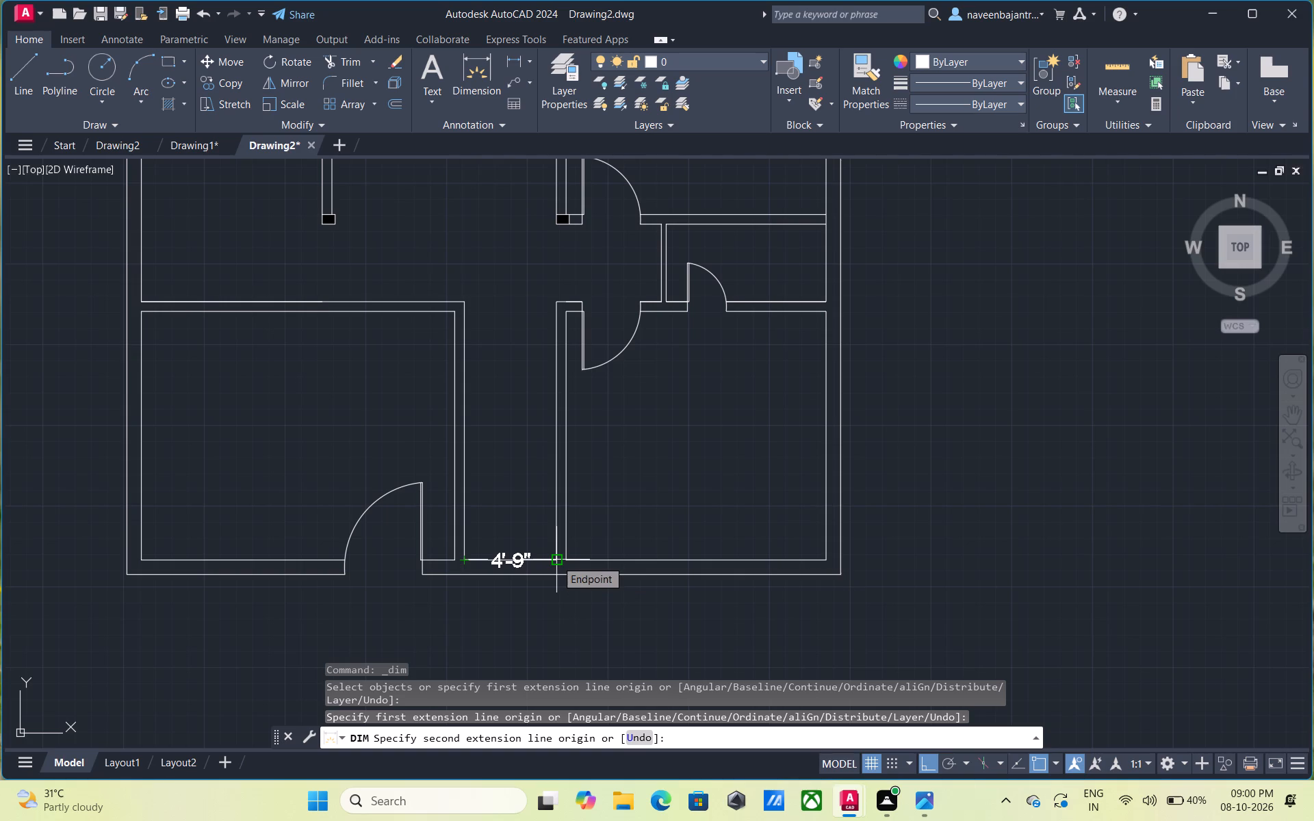
key(Escape)
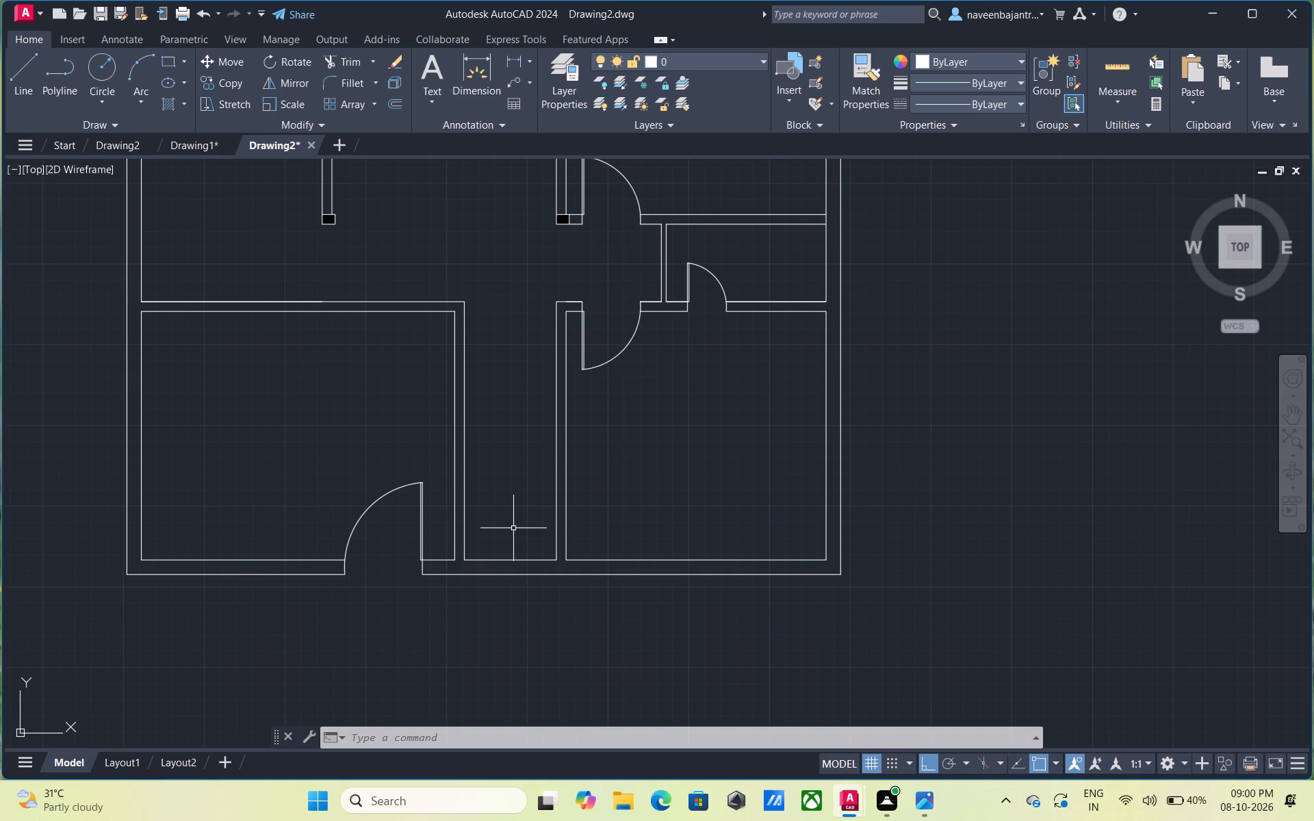
Draw a horizontal line across the lower part of the passage, extending past the partition walls on both sides.
scroll(513, 528, up, 1)
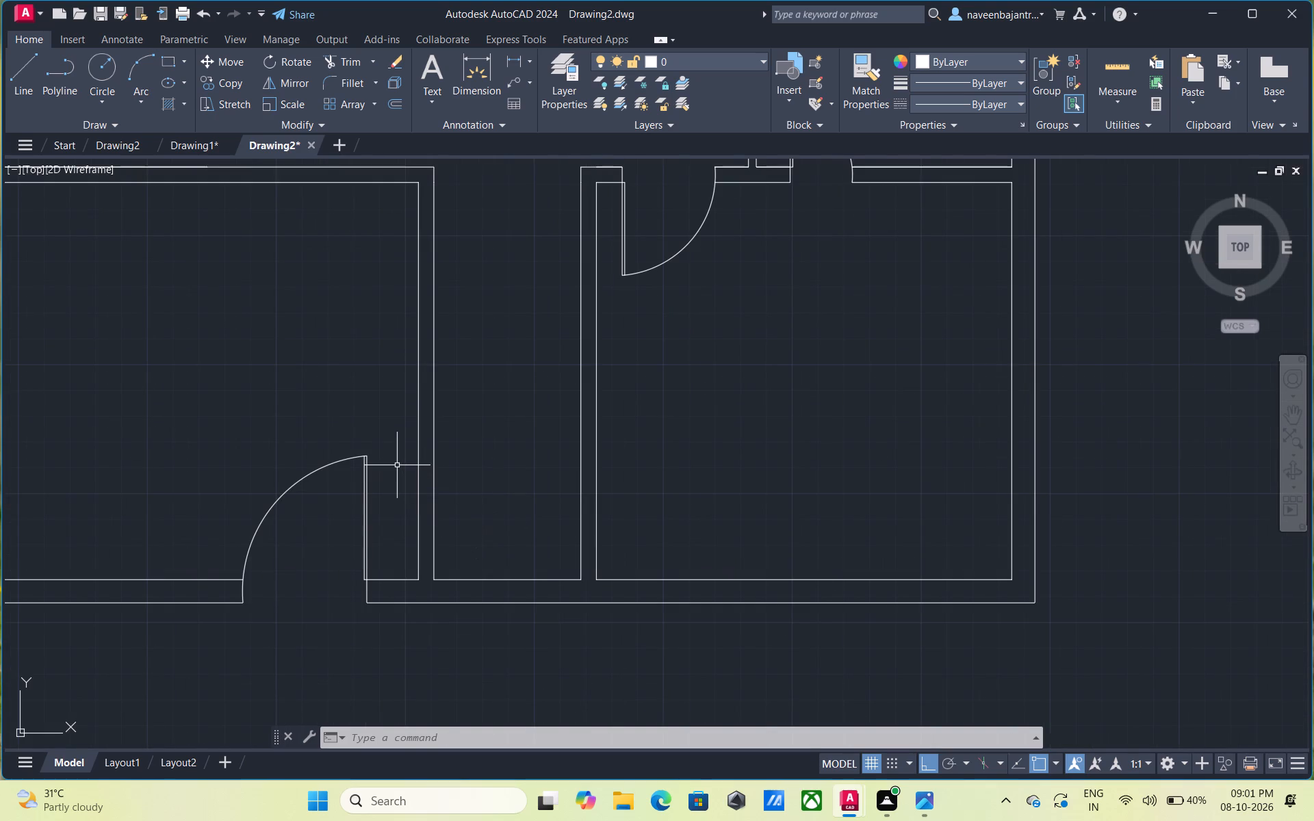
text(l)
key(space)
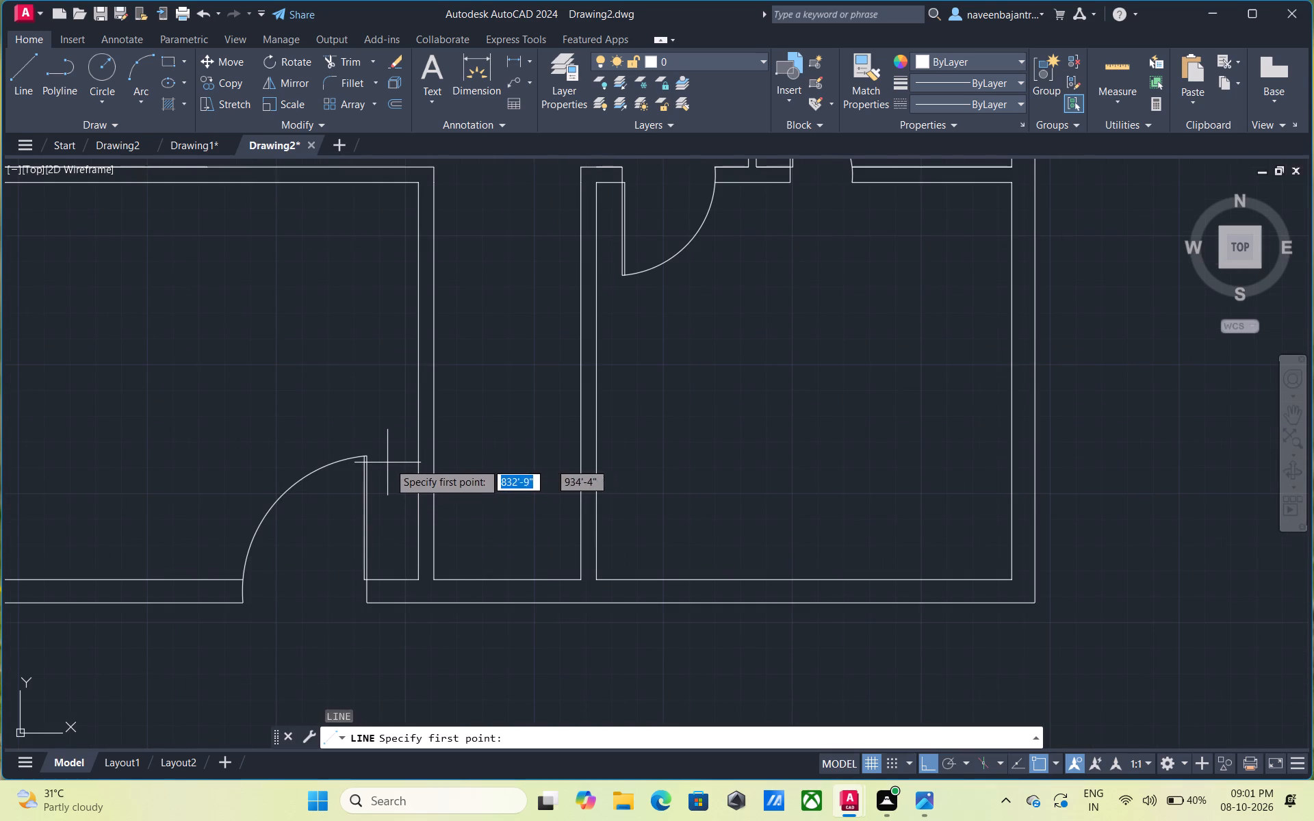
click(390, 463)
click(658, 471)
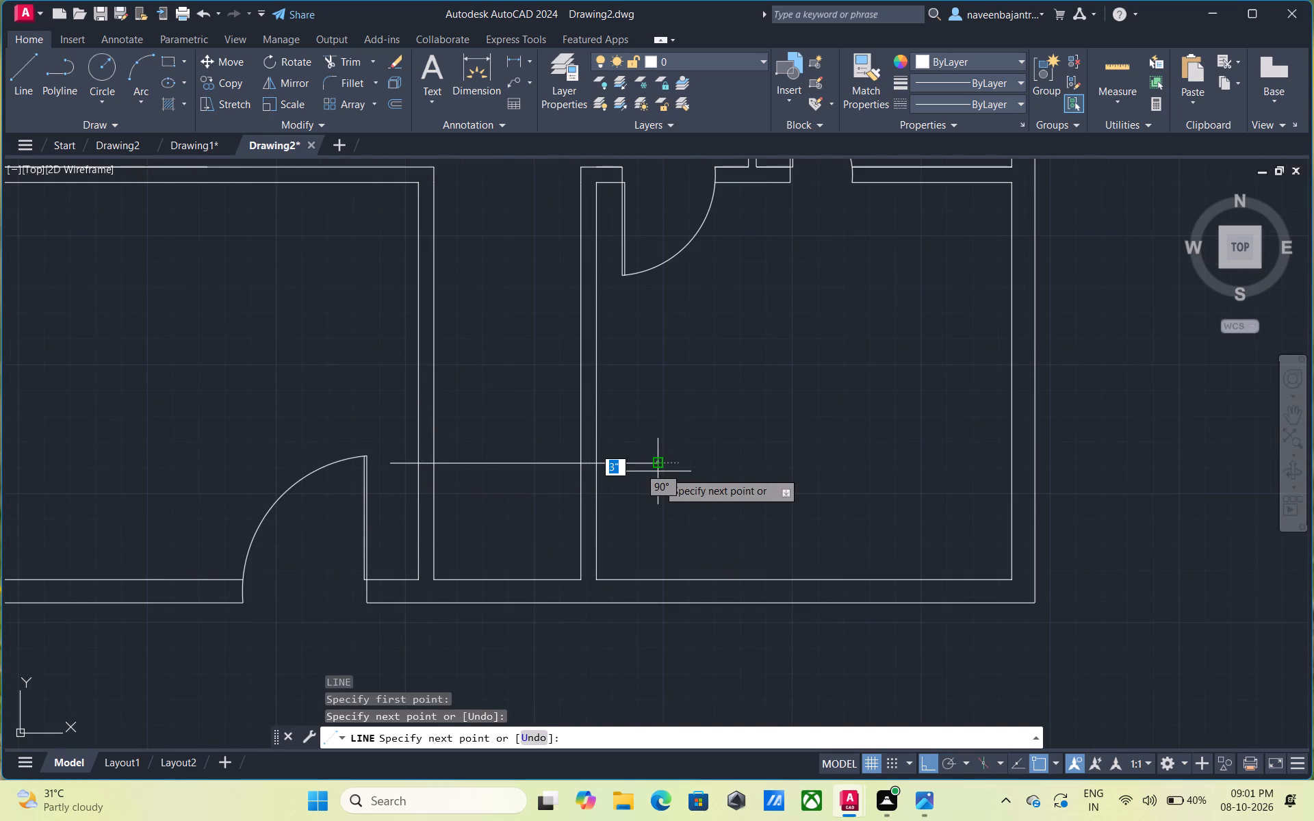
key(Escape)
Trim the horizontal line's ends back to the passage's inner wall faces on both sides.
text(tr)
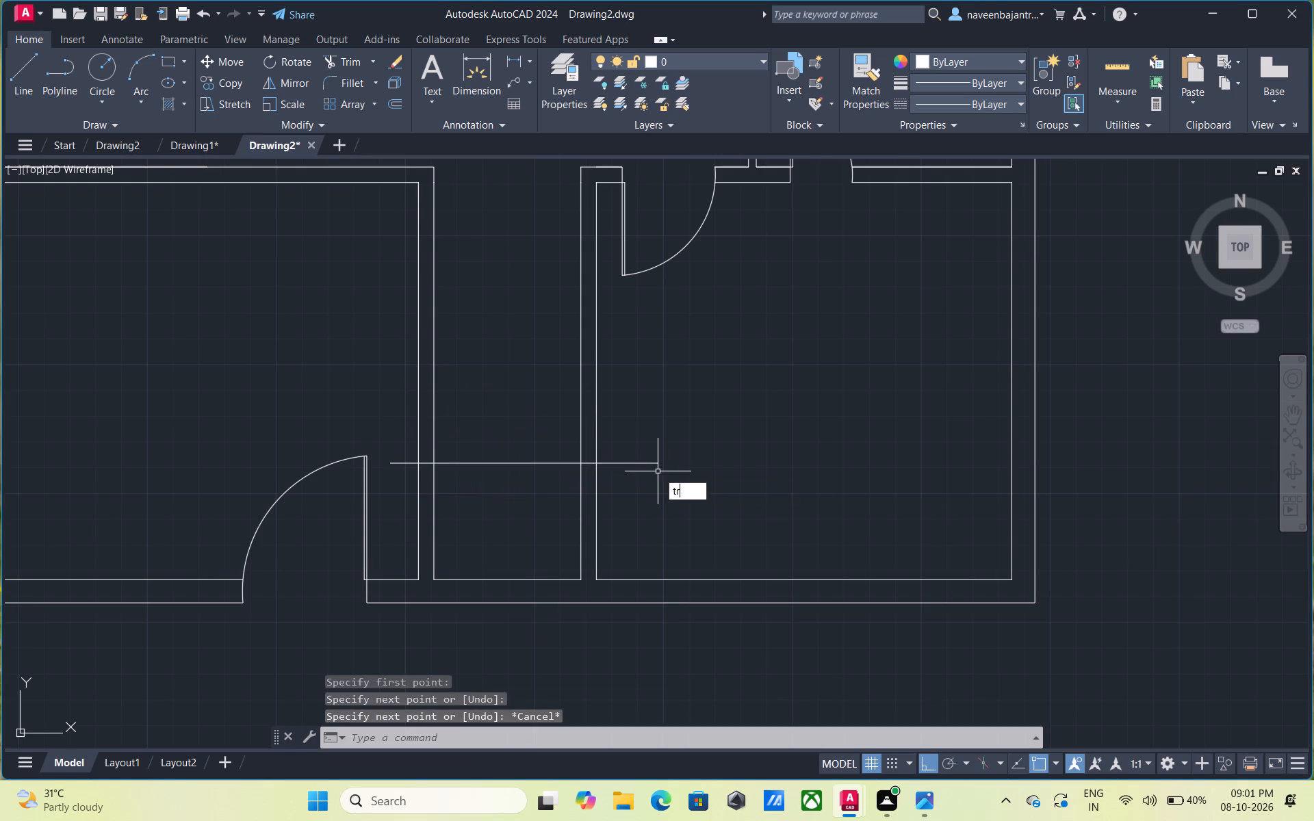
key(space)
click(636, 462)
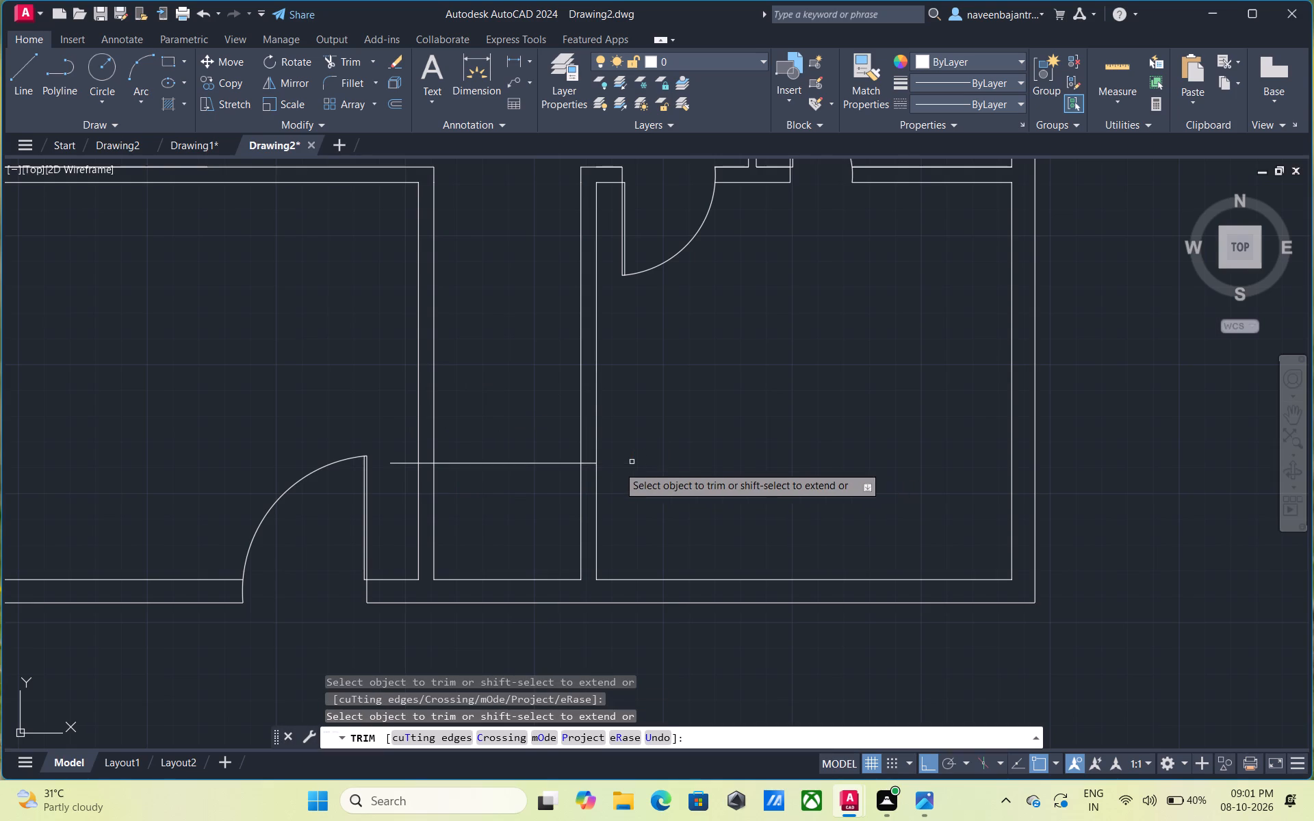
click(589, 465)
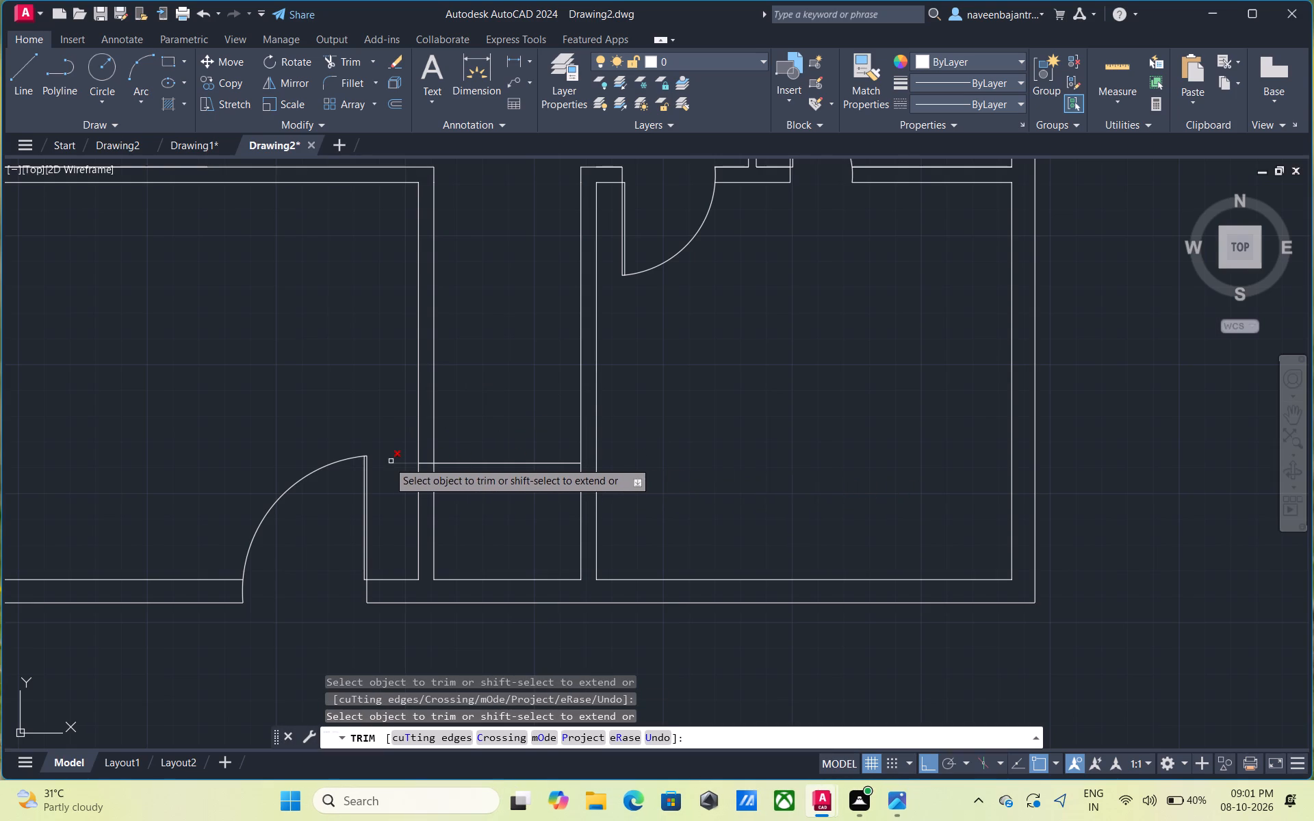
click(398, 464)
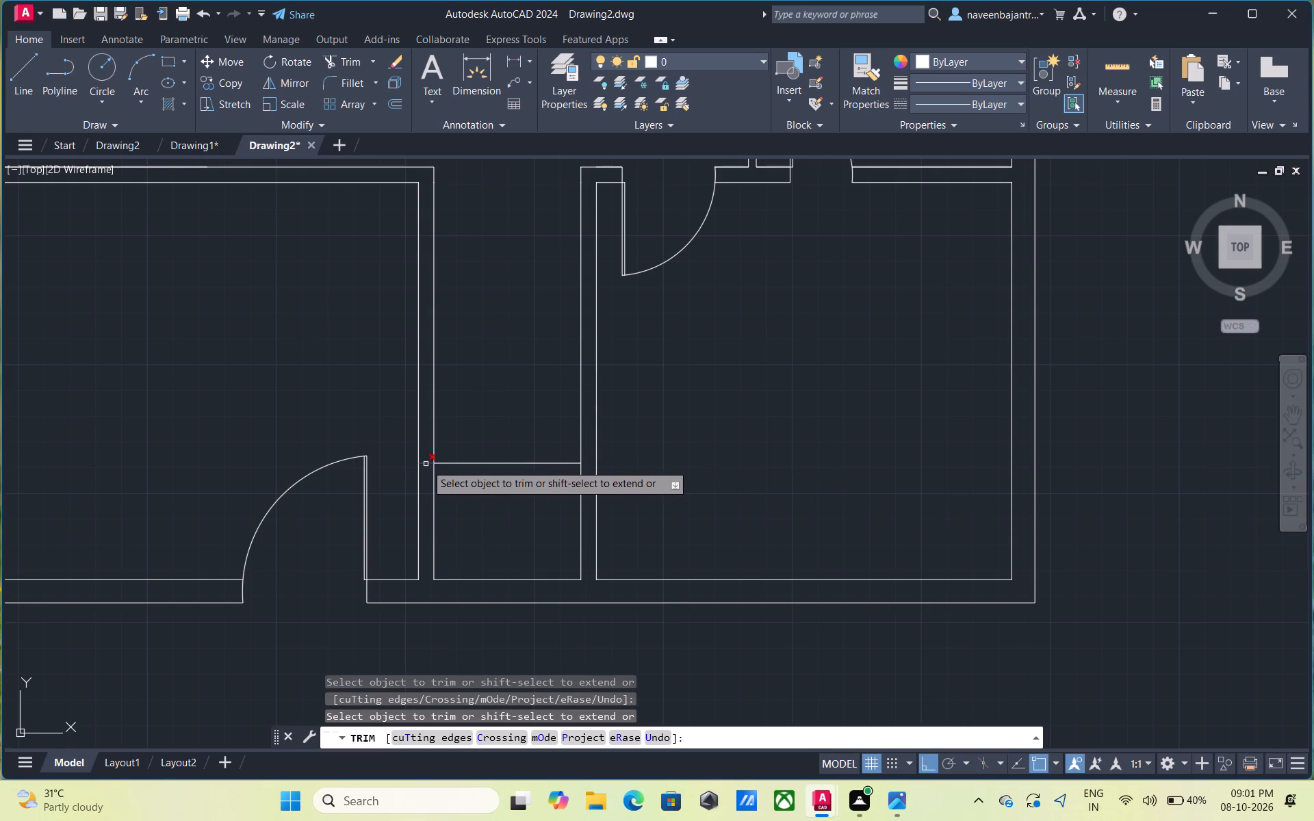
click(426, 464)
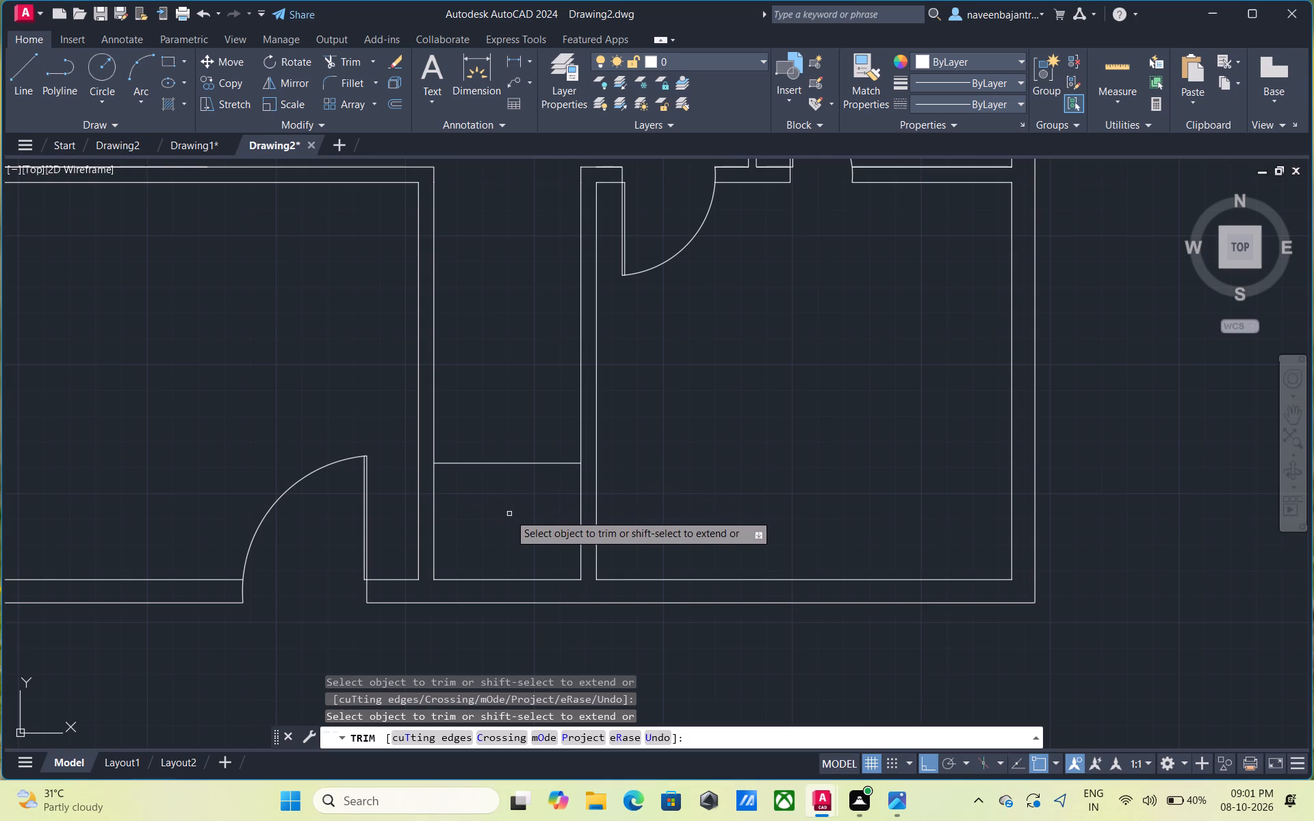
key(Escape)
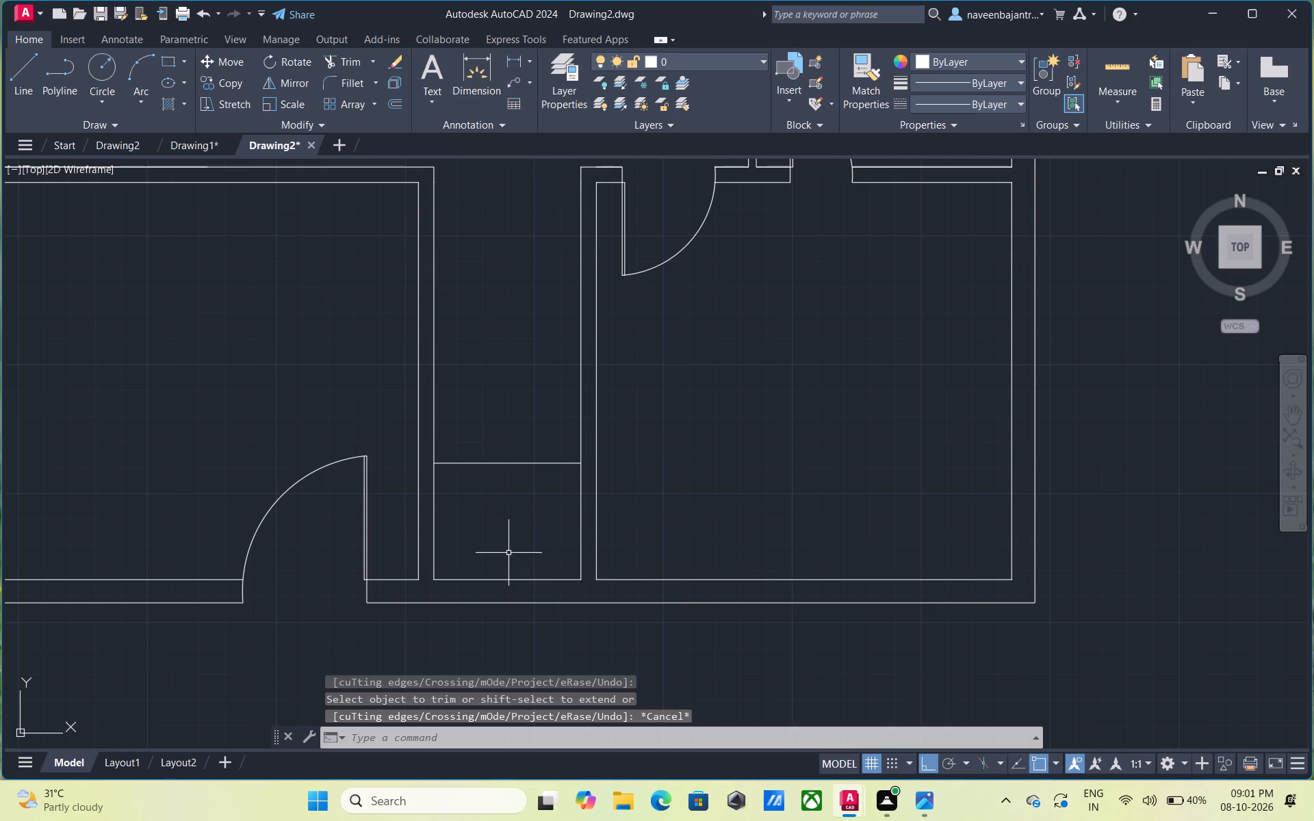
Draw a vertical line about 12'-1 1/2" long up the passage from the midpoint of its bottom wall.
text(l)
key(space)
click(512, 577)
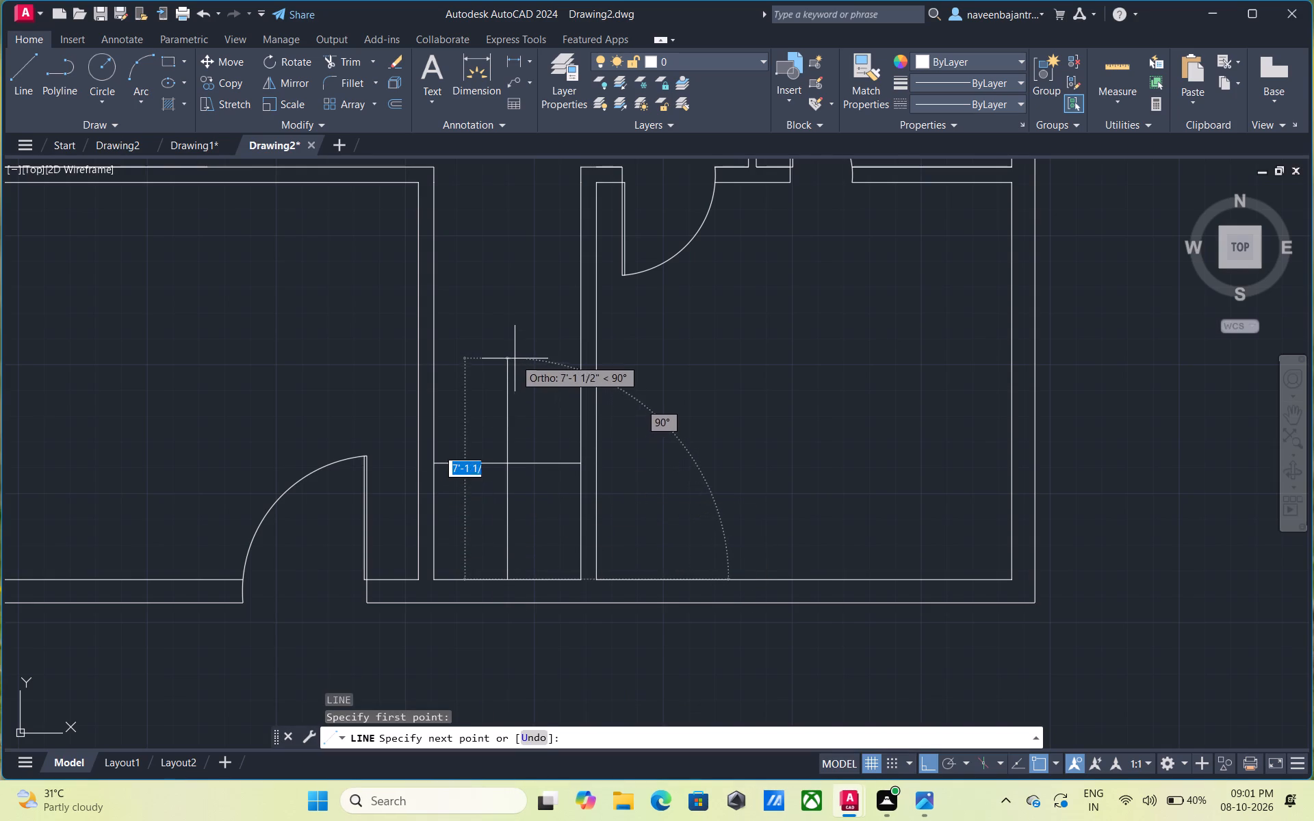
click(507, 203)
key(Escape)
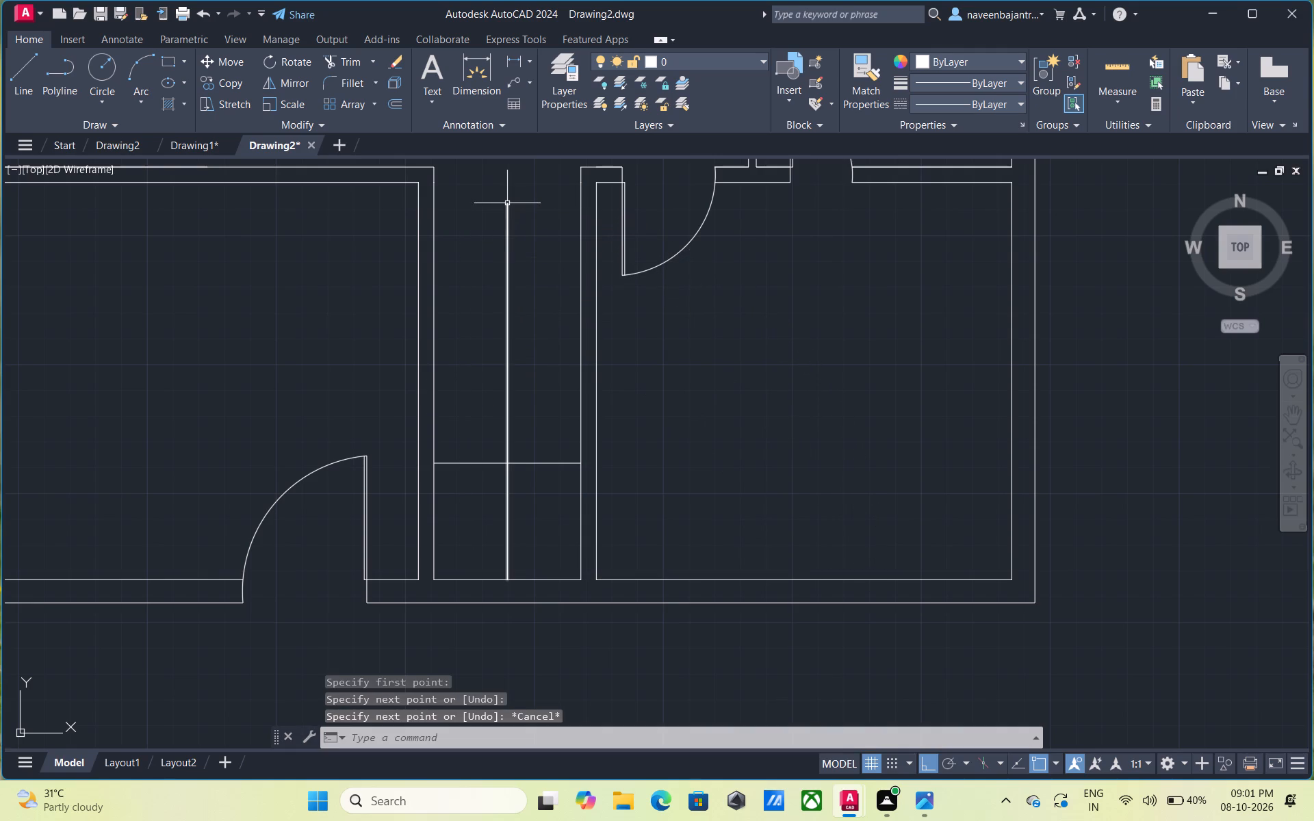
Offset the passage's vertical centre line 1" to each side.
text(o)
key(space)
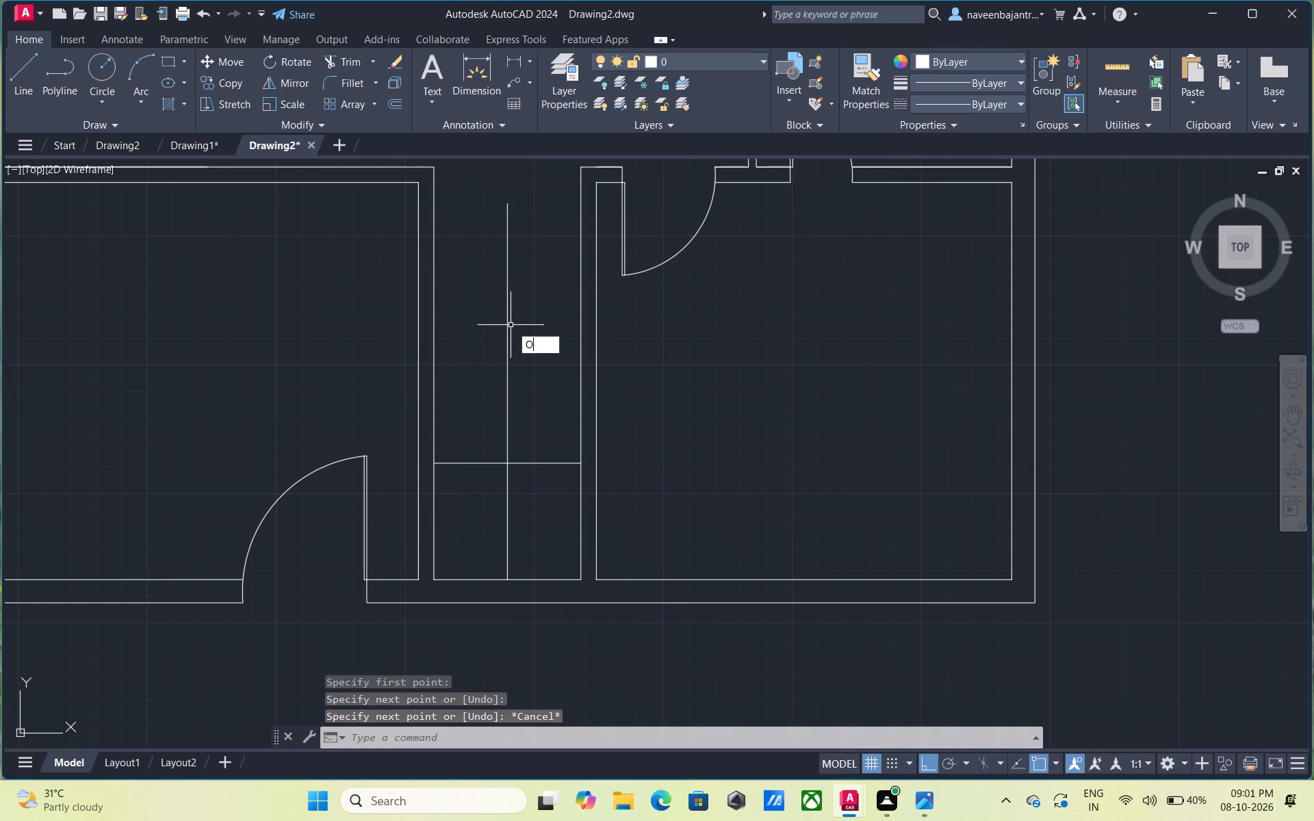
key(space)
click(507, 334)
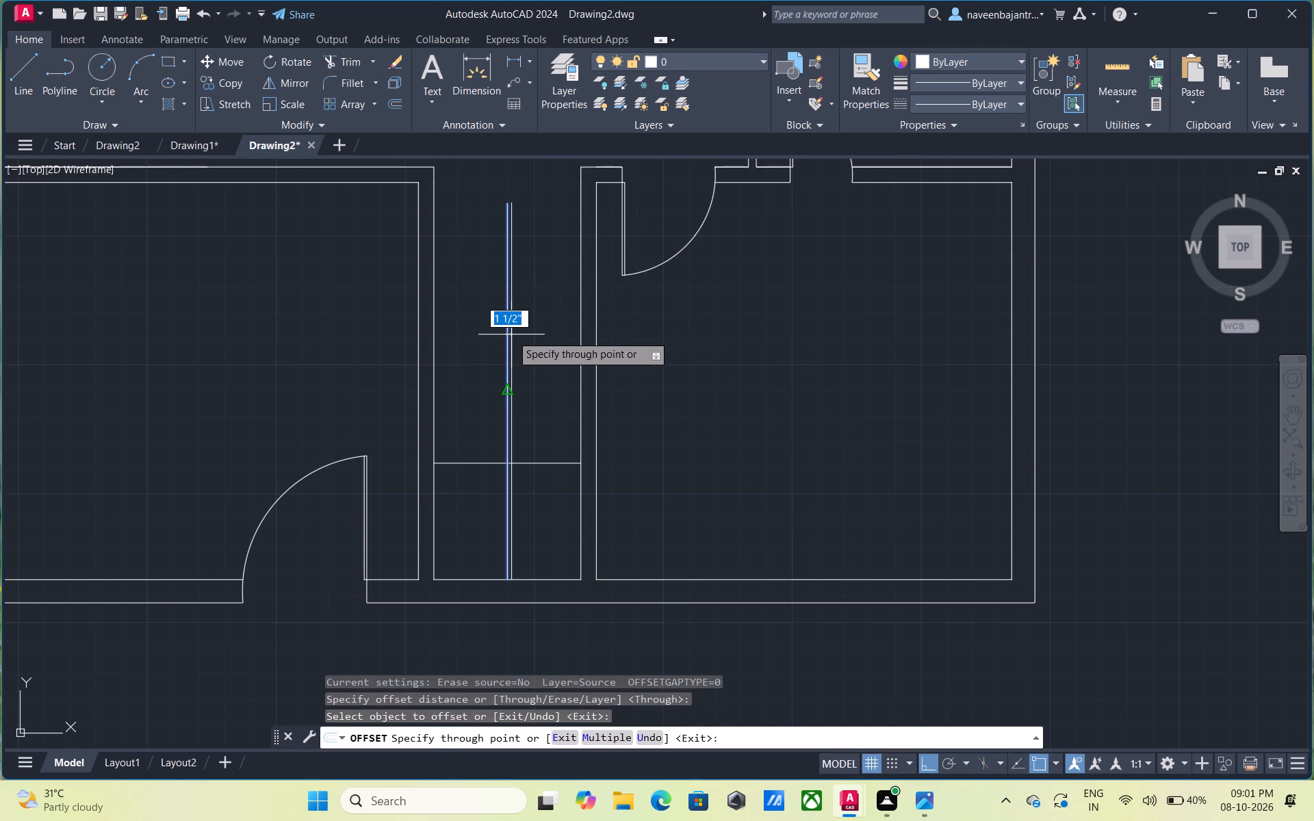
key(1)
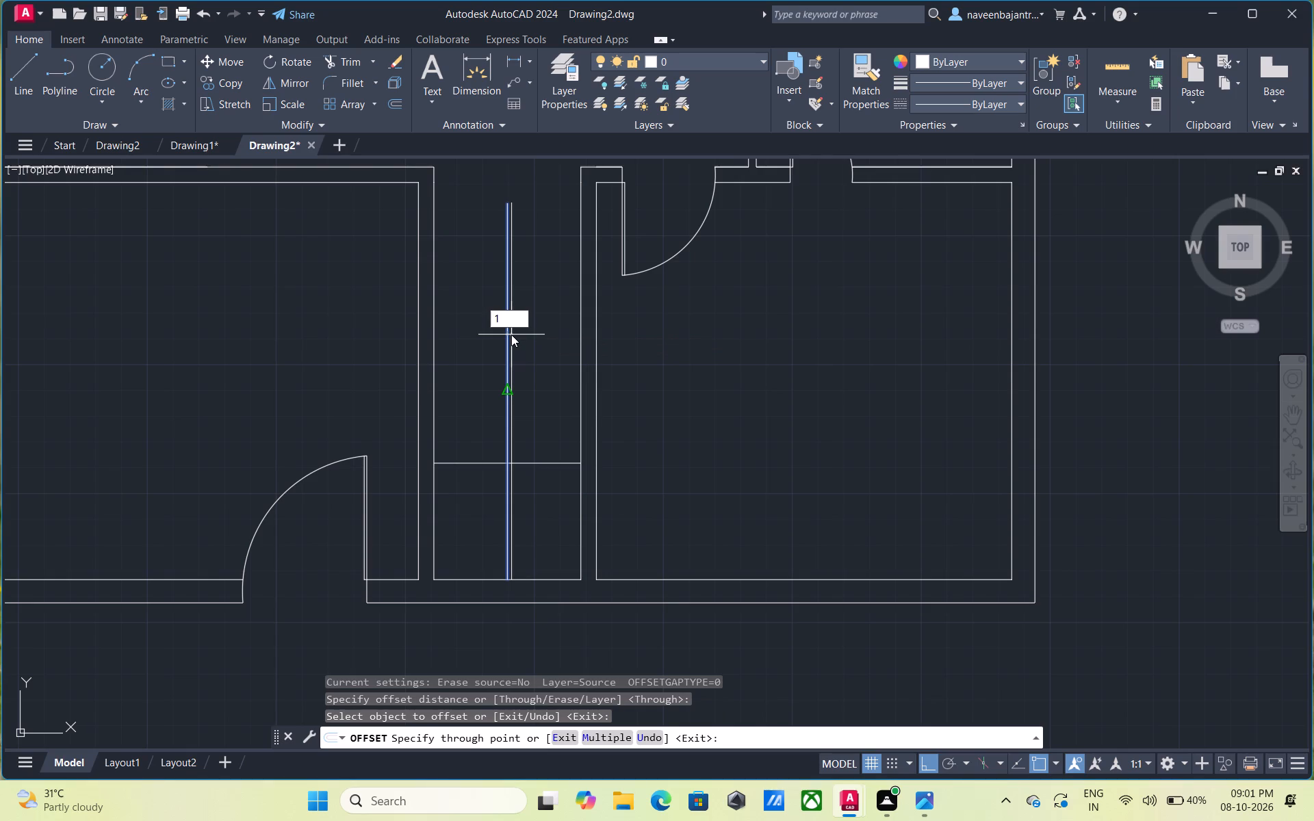
key(shift+quotedbl)
key(Return)
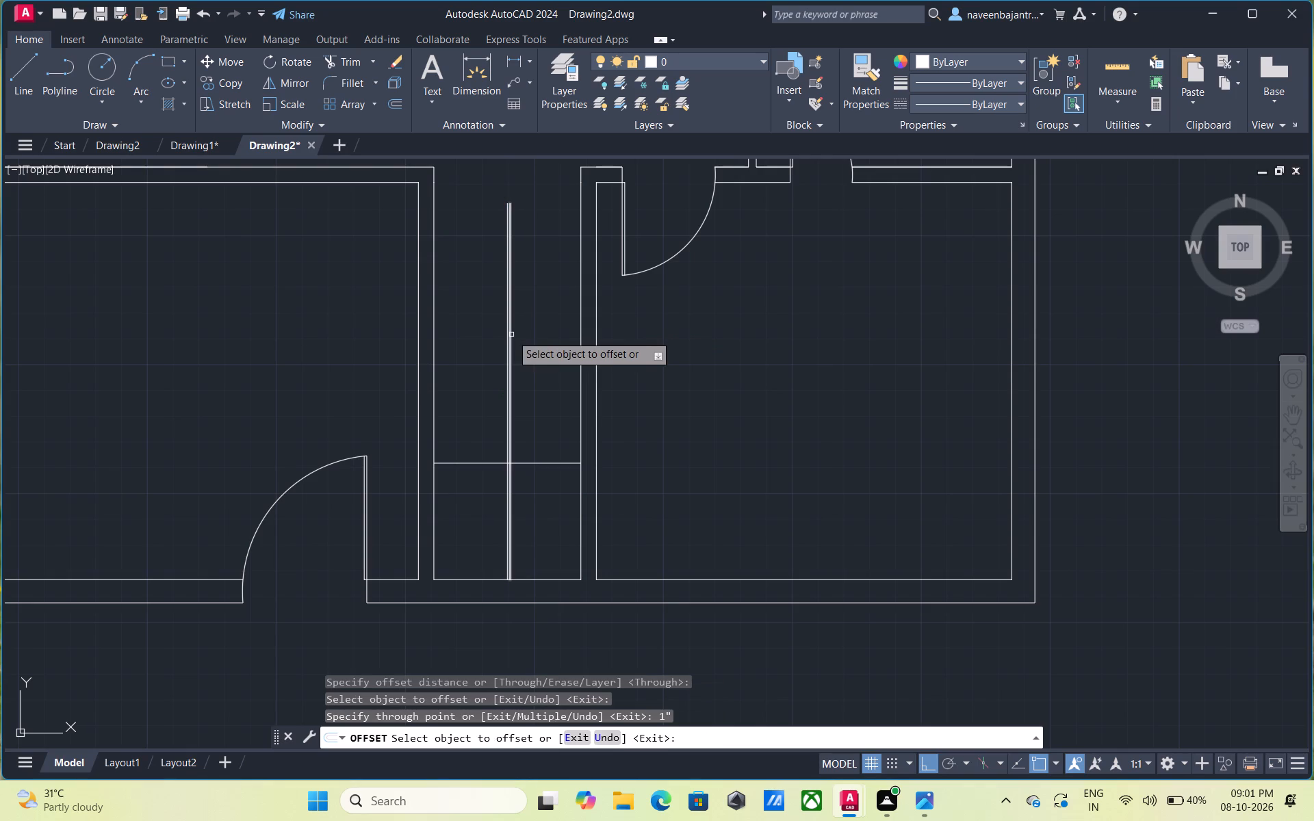
scroll(511, 335, up, 2)
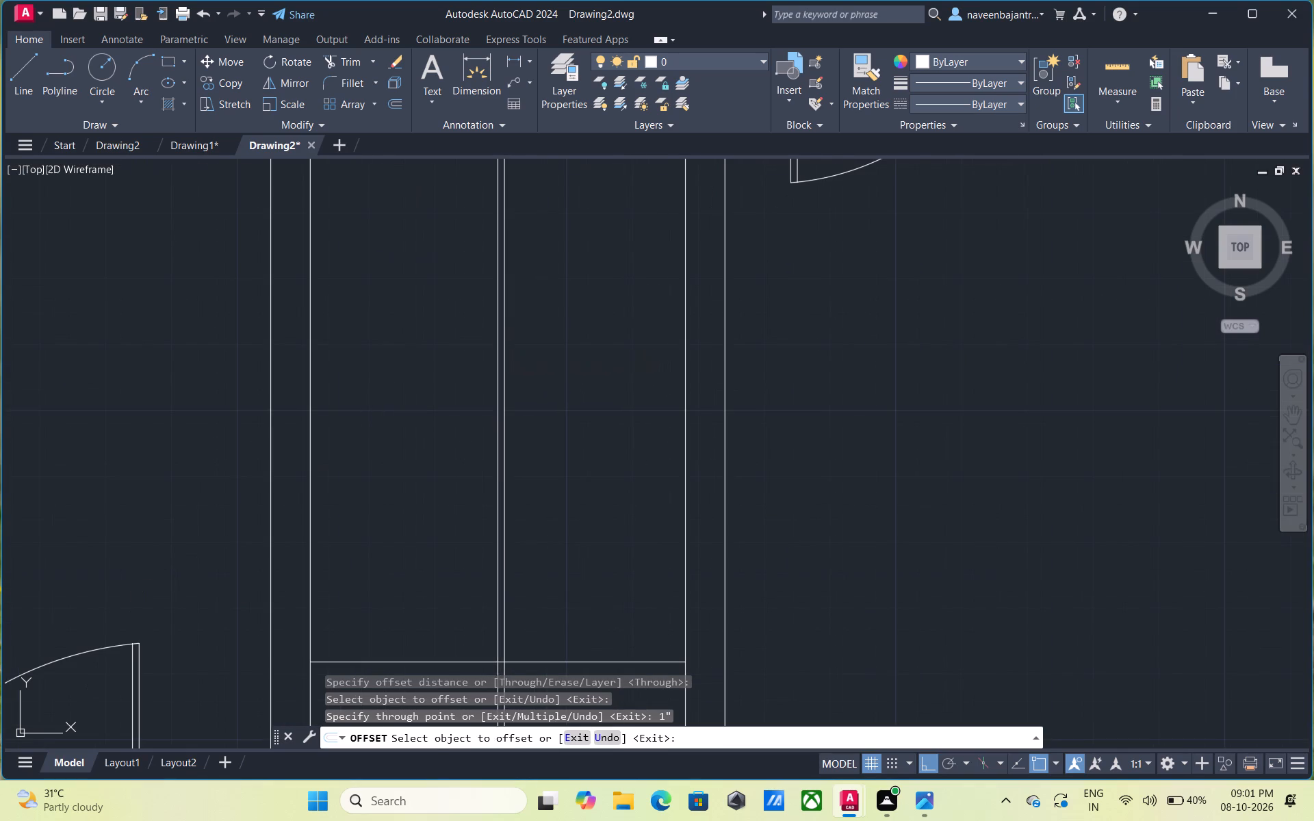
click(498, 343)
key(1)
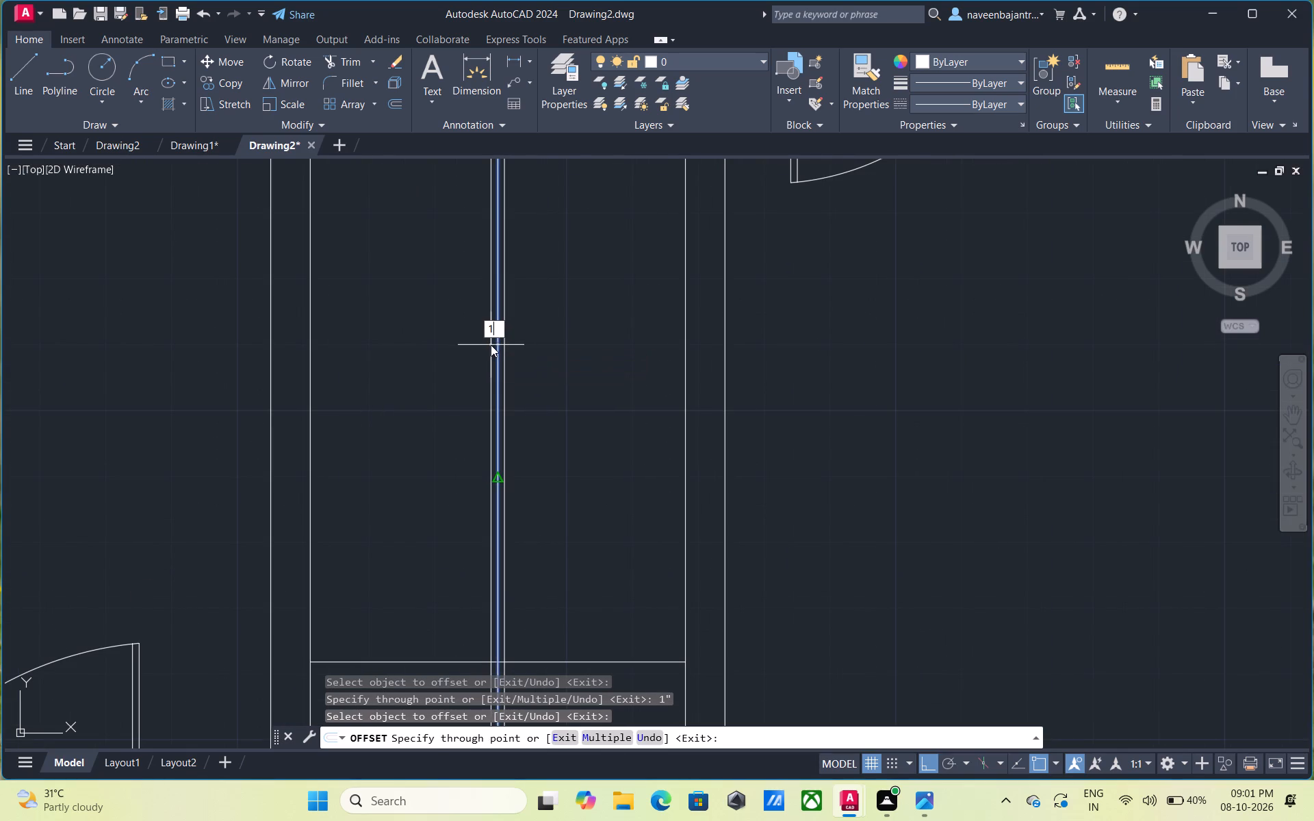
key(shift+quotedbl)
key(Return)
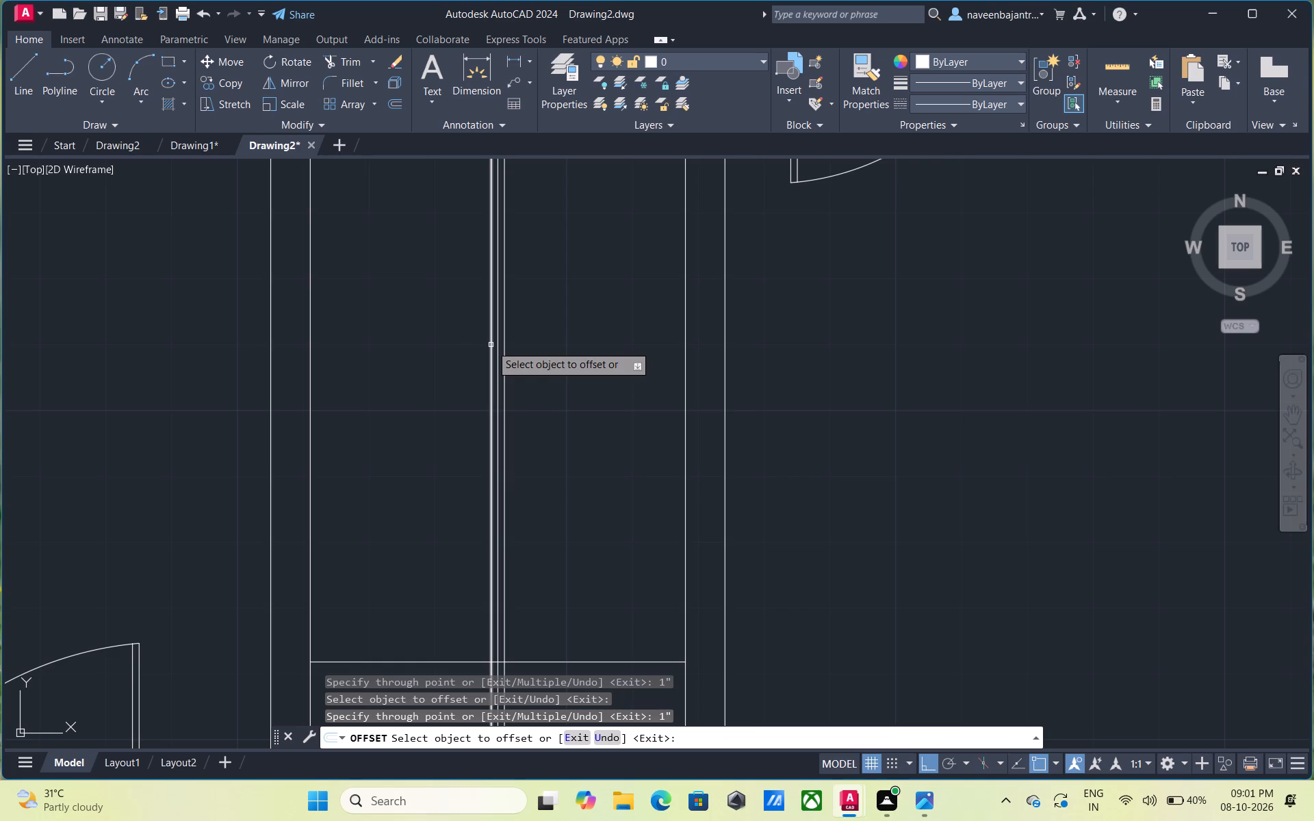
key(Escape)
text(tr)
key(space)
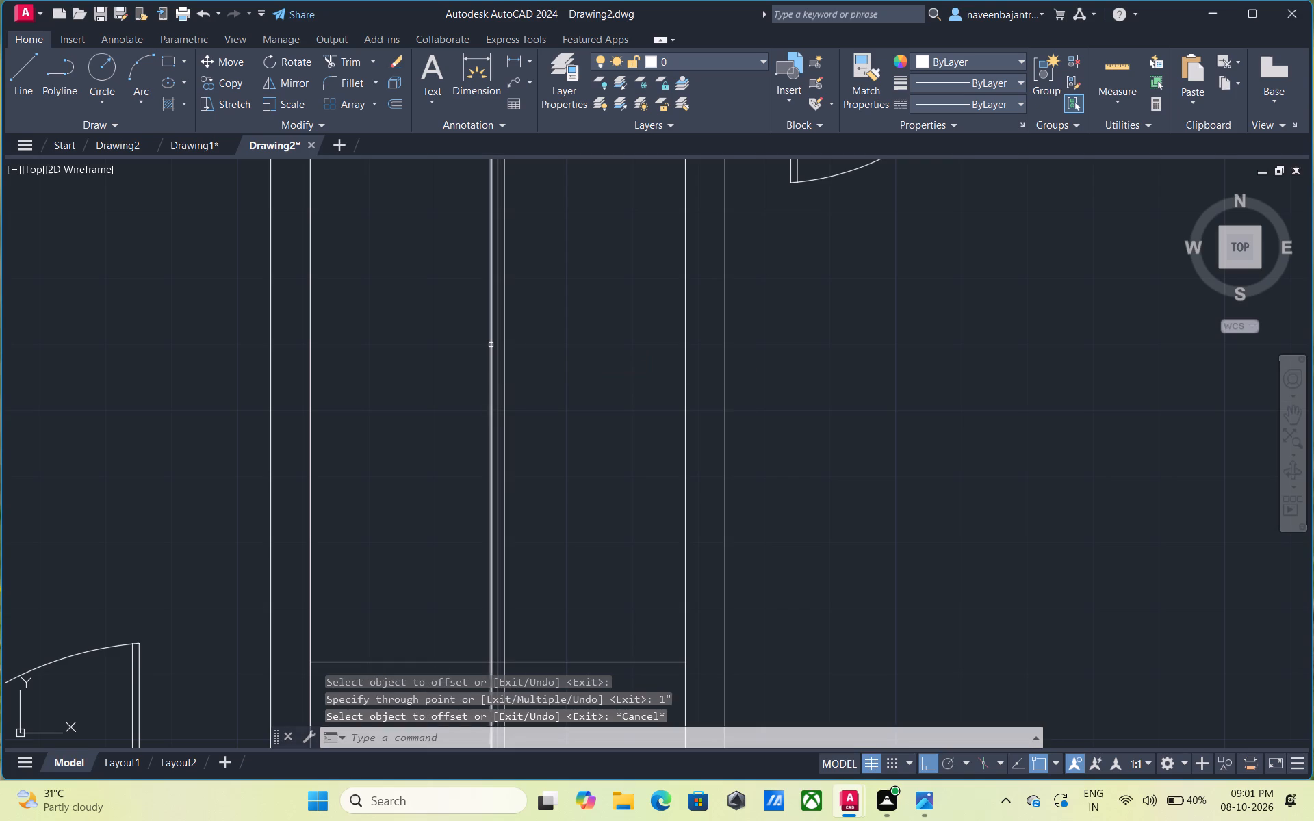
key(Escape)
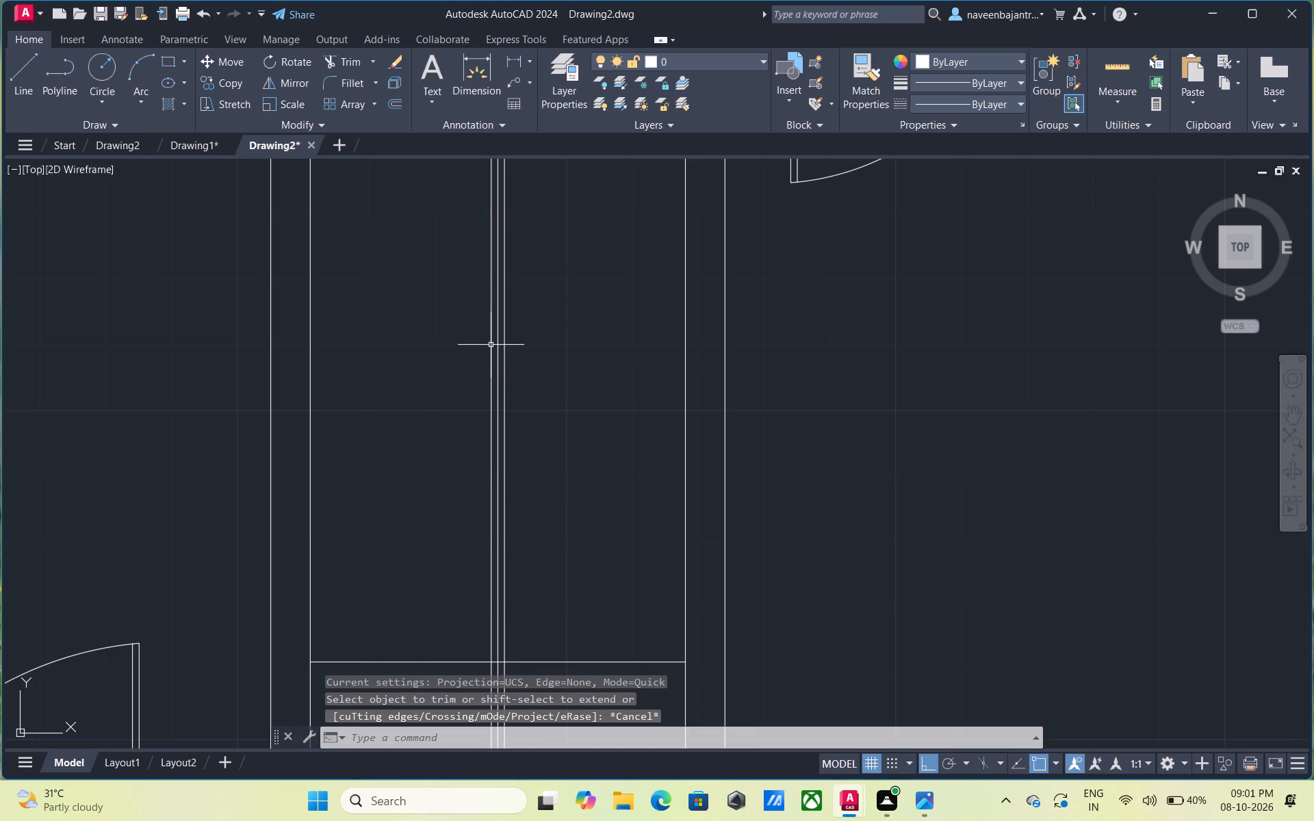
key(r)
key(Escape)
Trim away the original vertical centre line and the parts of its two offset lines below the horizontal line.
text(tr)
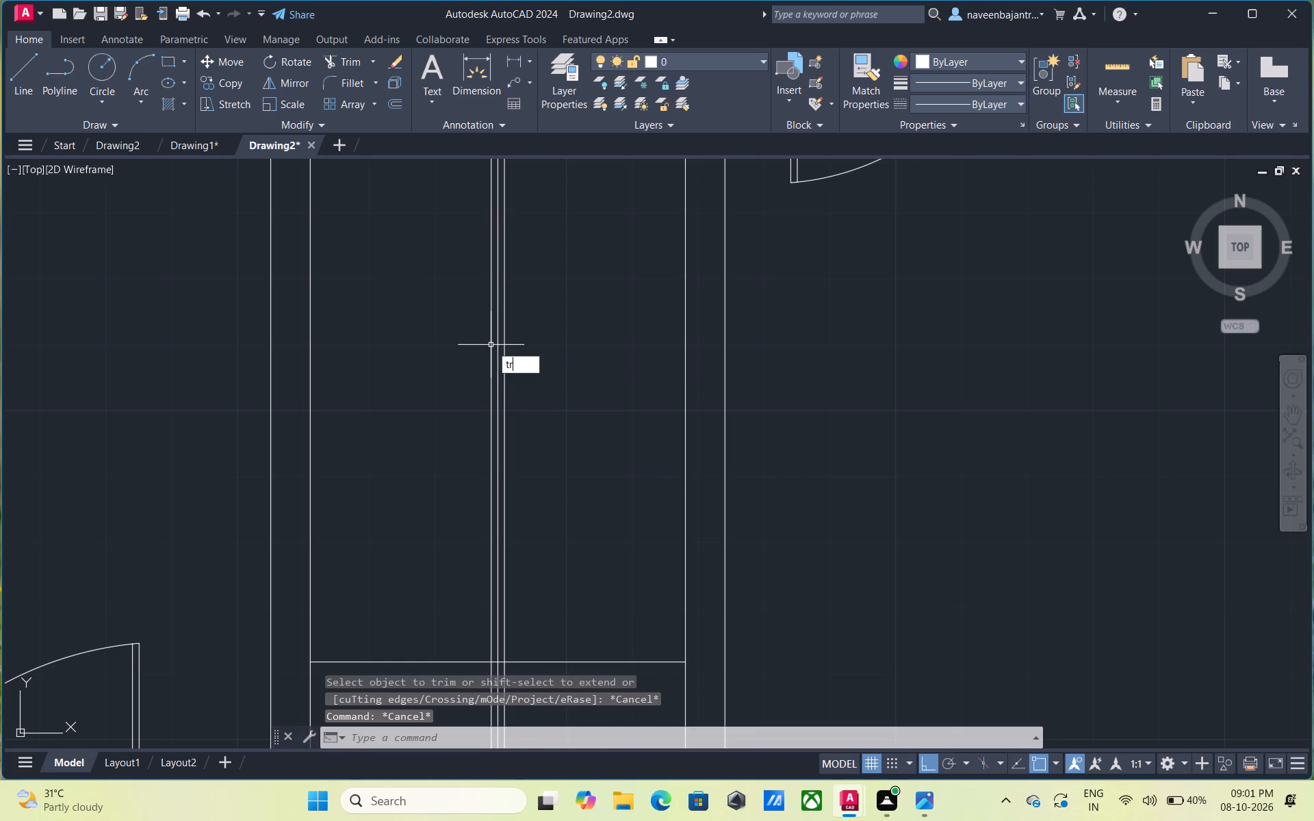
key(space)
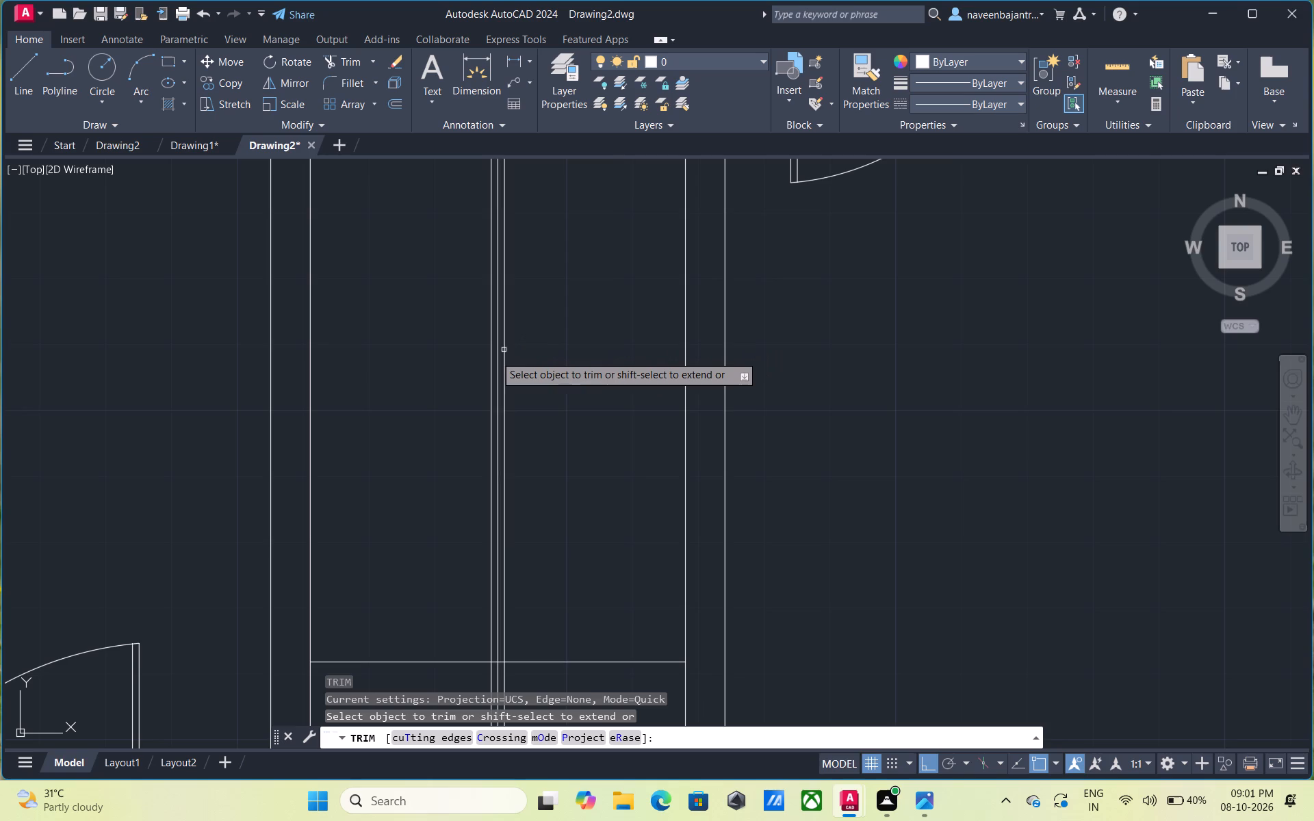
click(497, 361)
scroll(501, 383, down, 1)
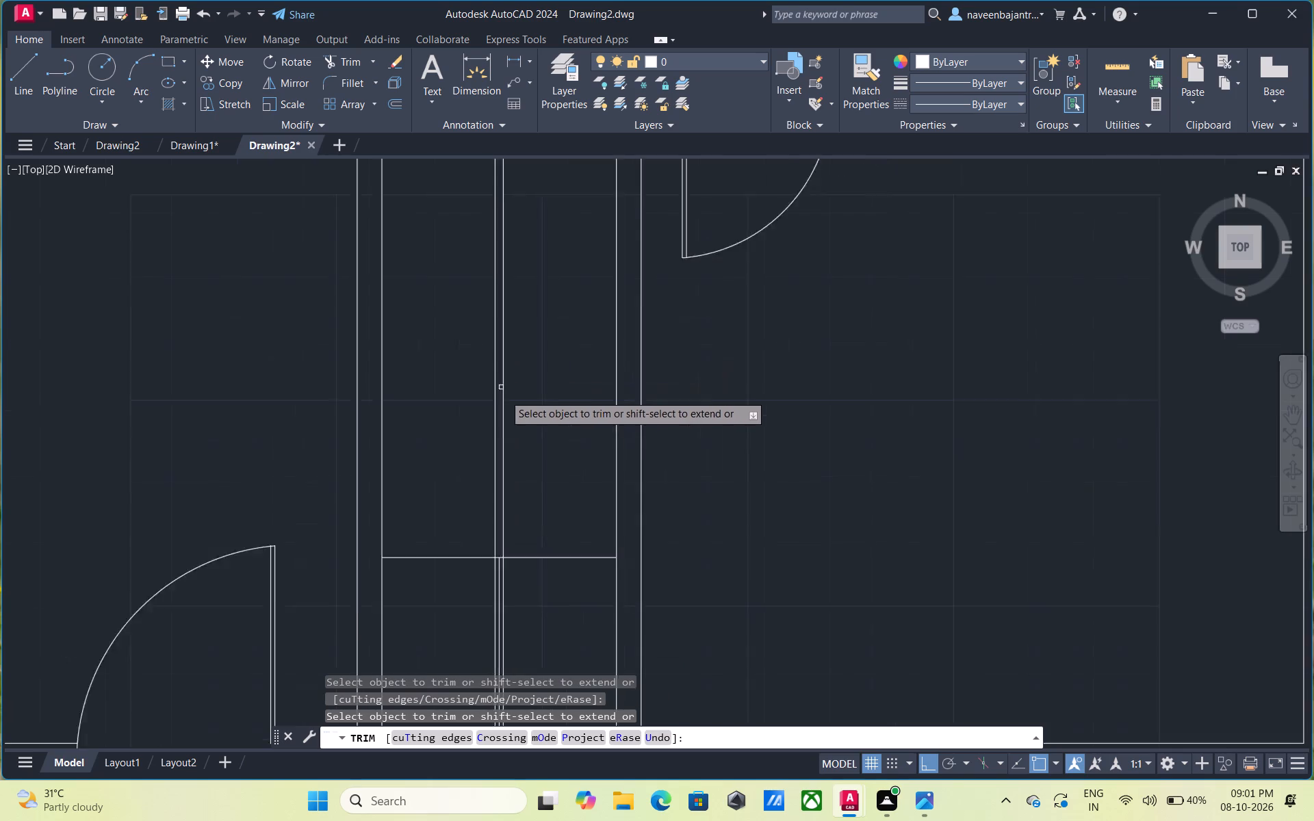
scroll(504, 395, down, 2)
scroll(501, 498, up, 4)
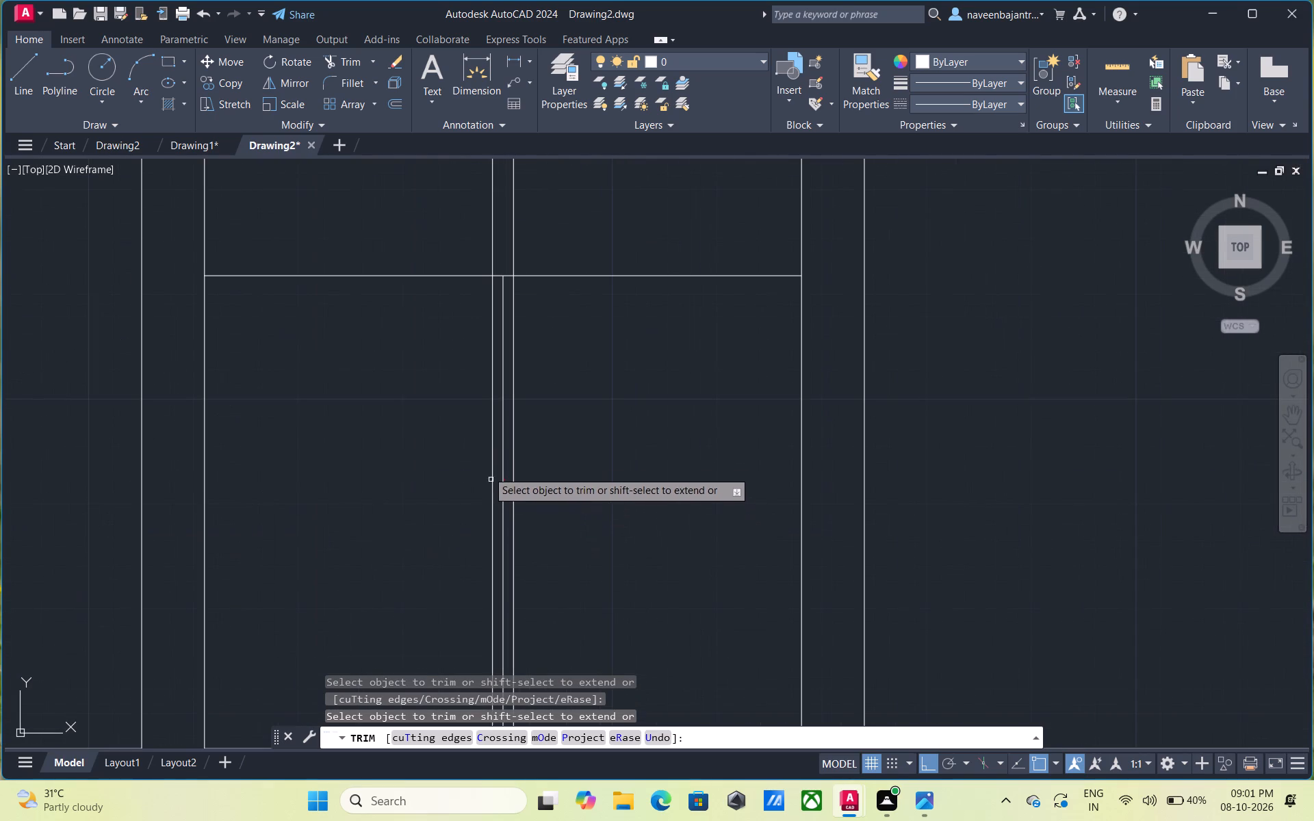
click(502, 449)
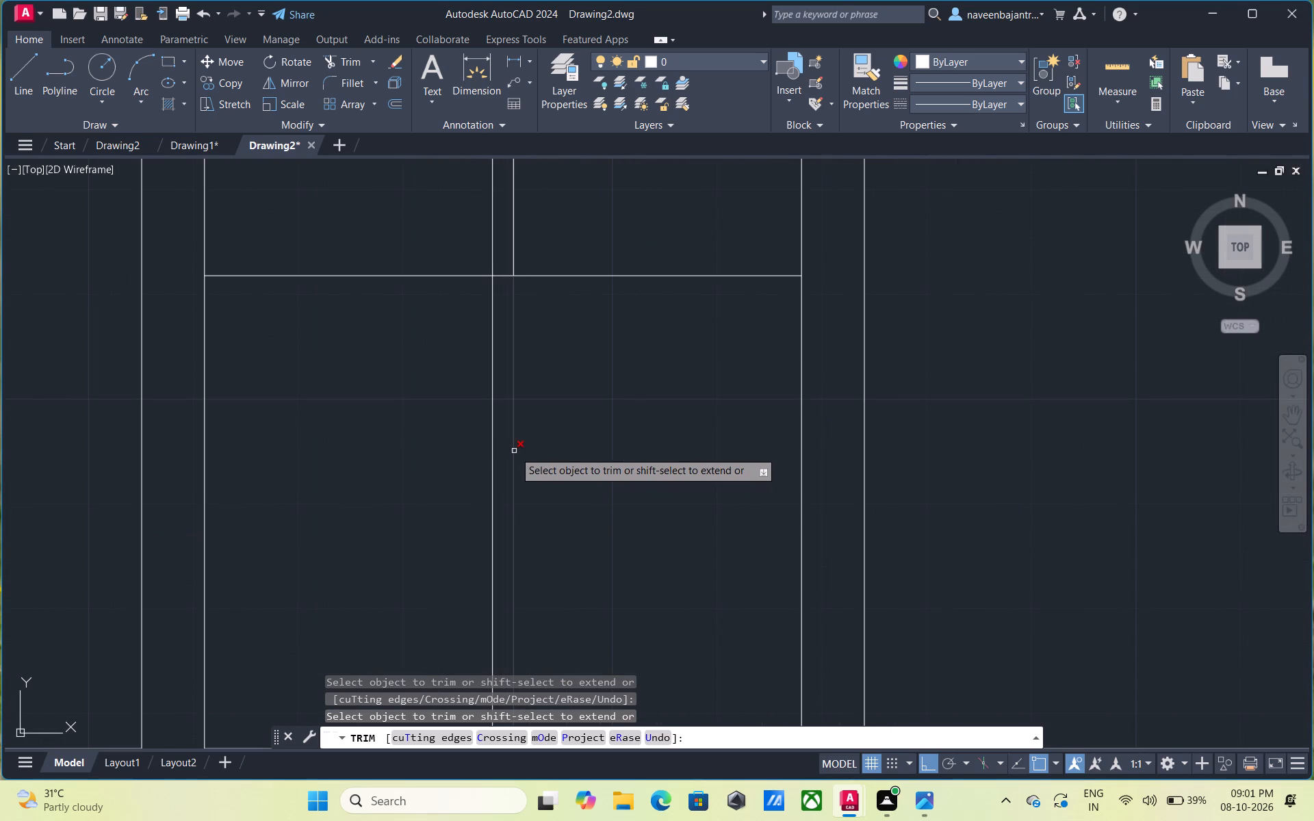
click(514, 451)
click(493, 456)
scroll(495, 460, down, 4)
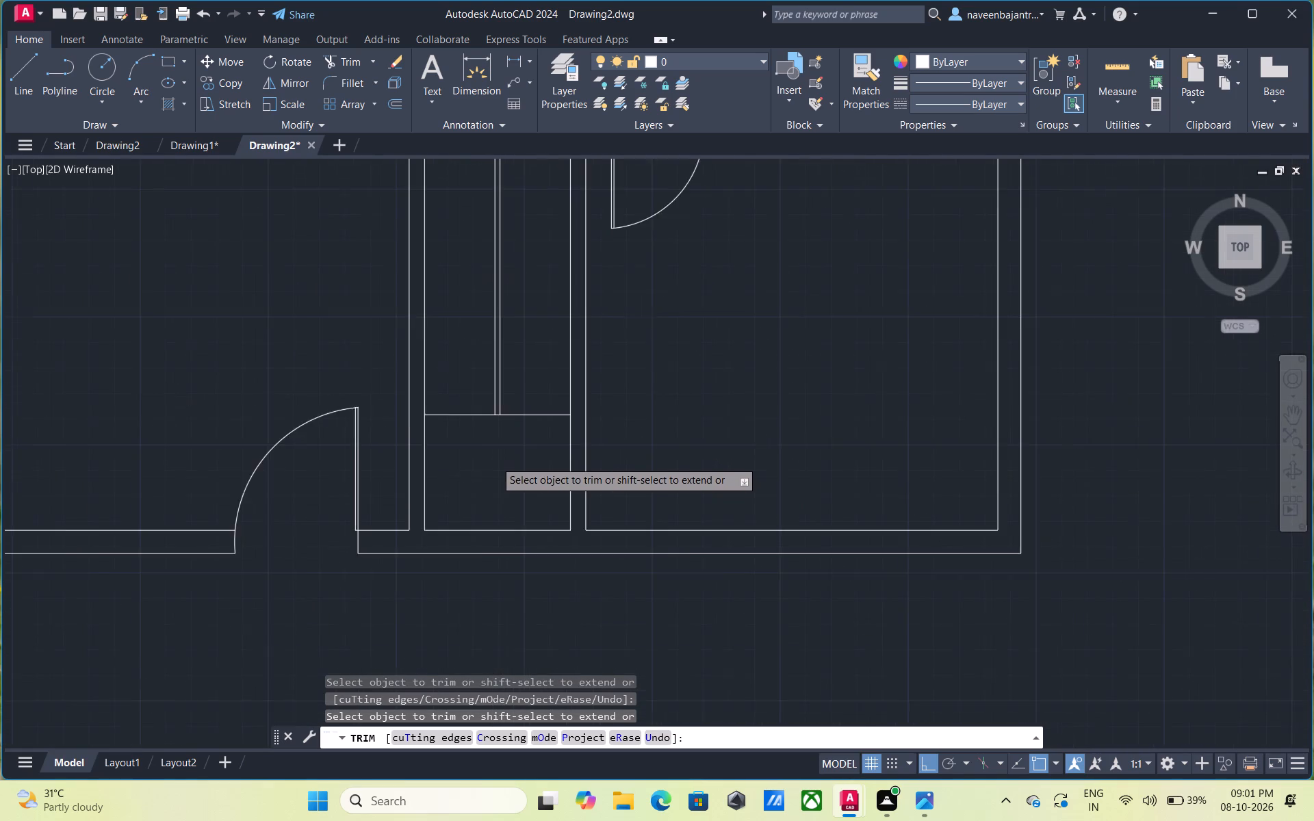
middle_drag(516, 383, 515, 402)
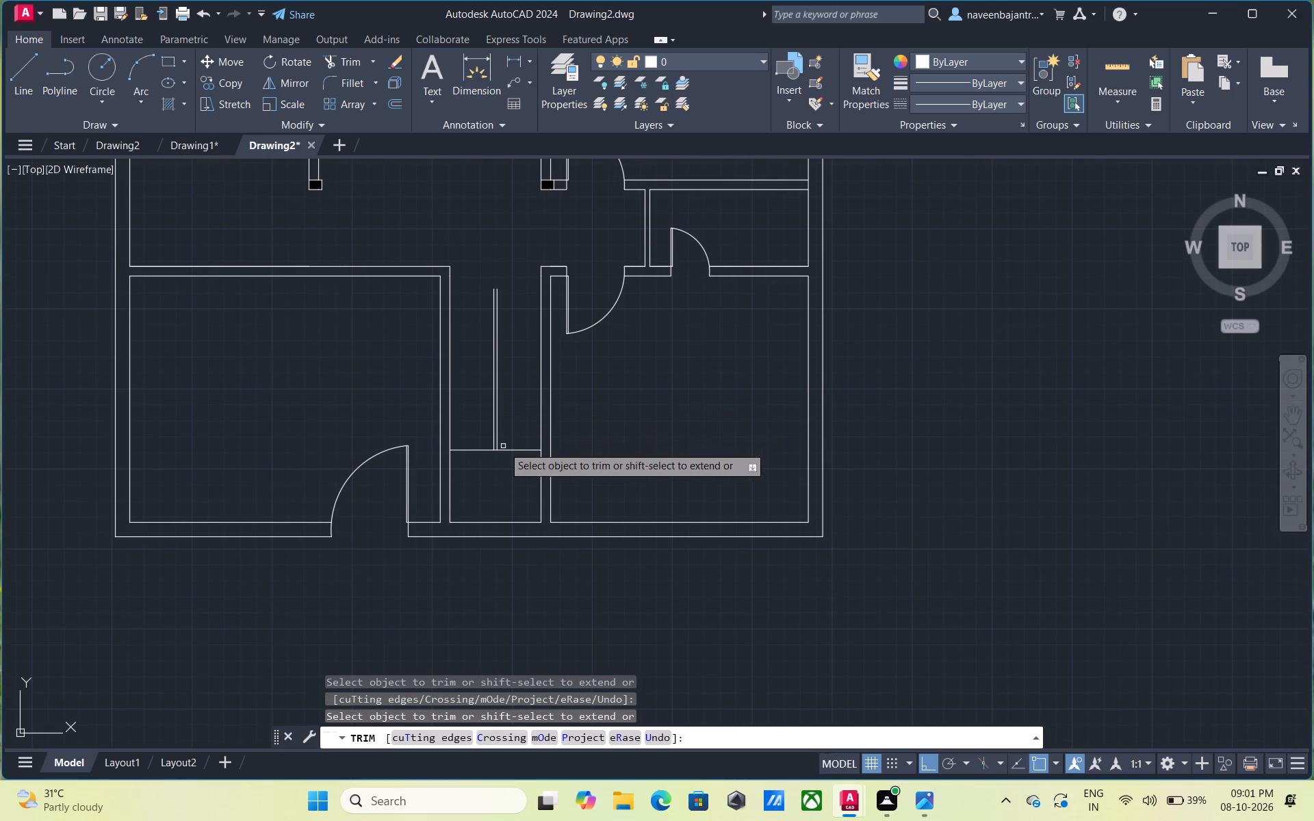
key(Escape)
Offset the passage's horizontal line upward three times in succession at 10" spacing to form stair treads.
text(o)
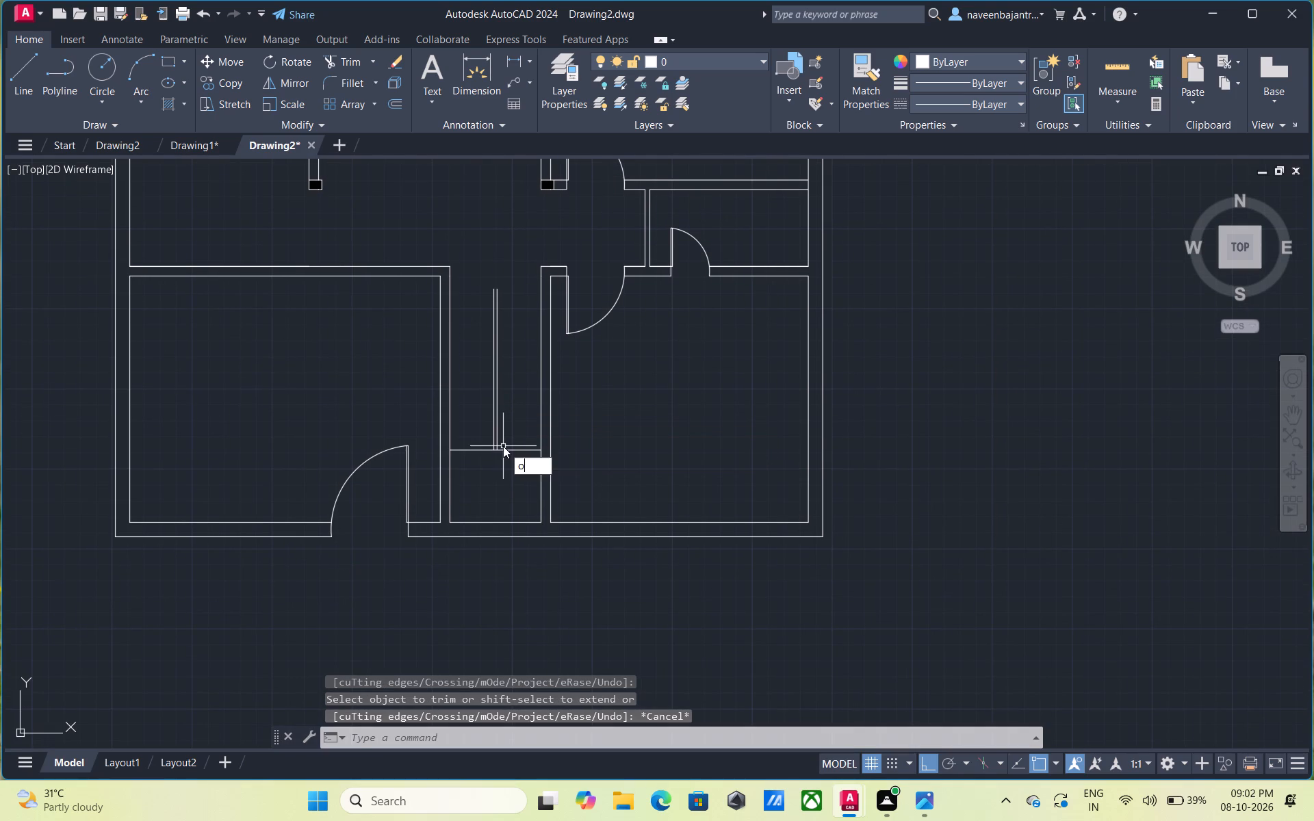
key(space)
key(space)
click(504, 449)
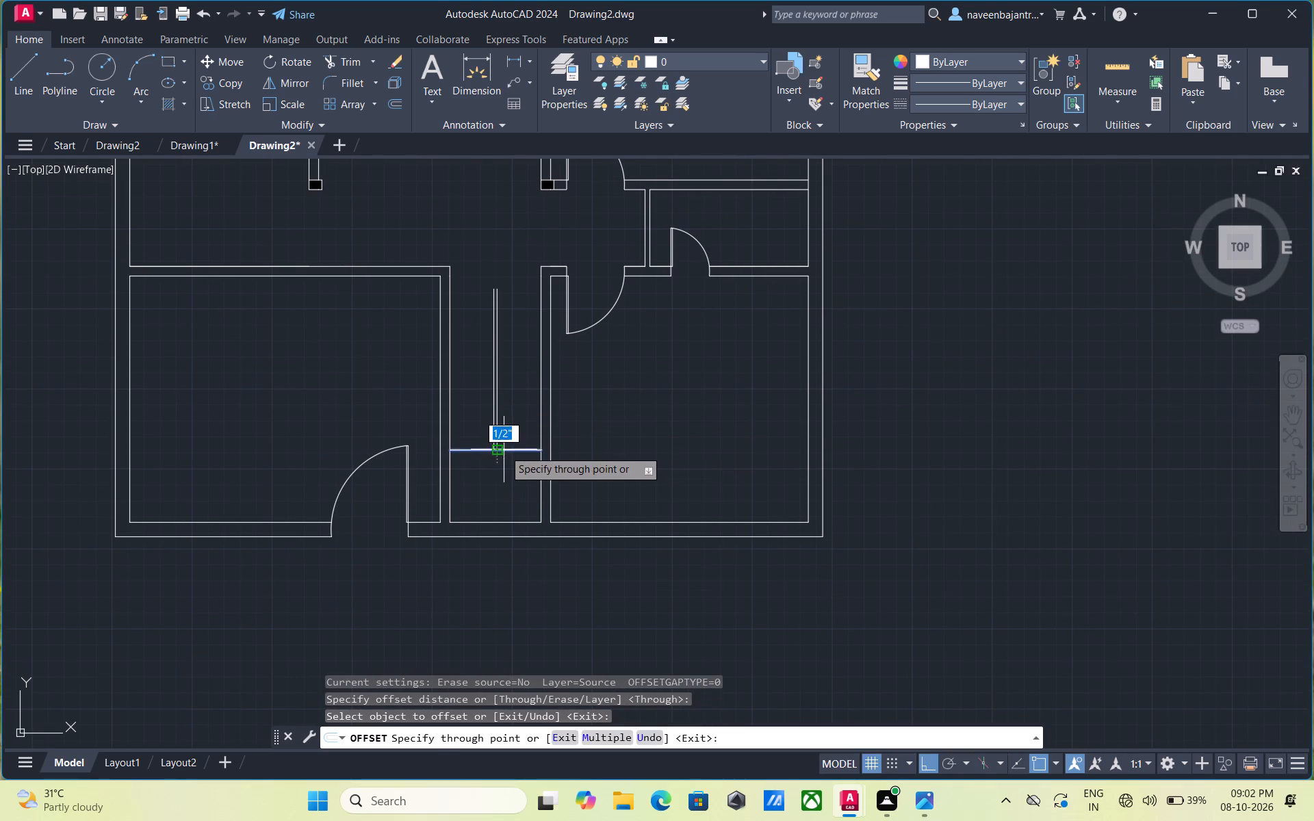
text(10")
key(Return)
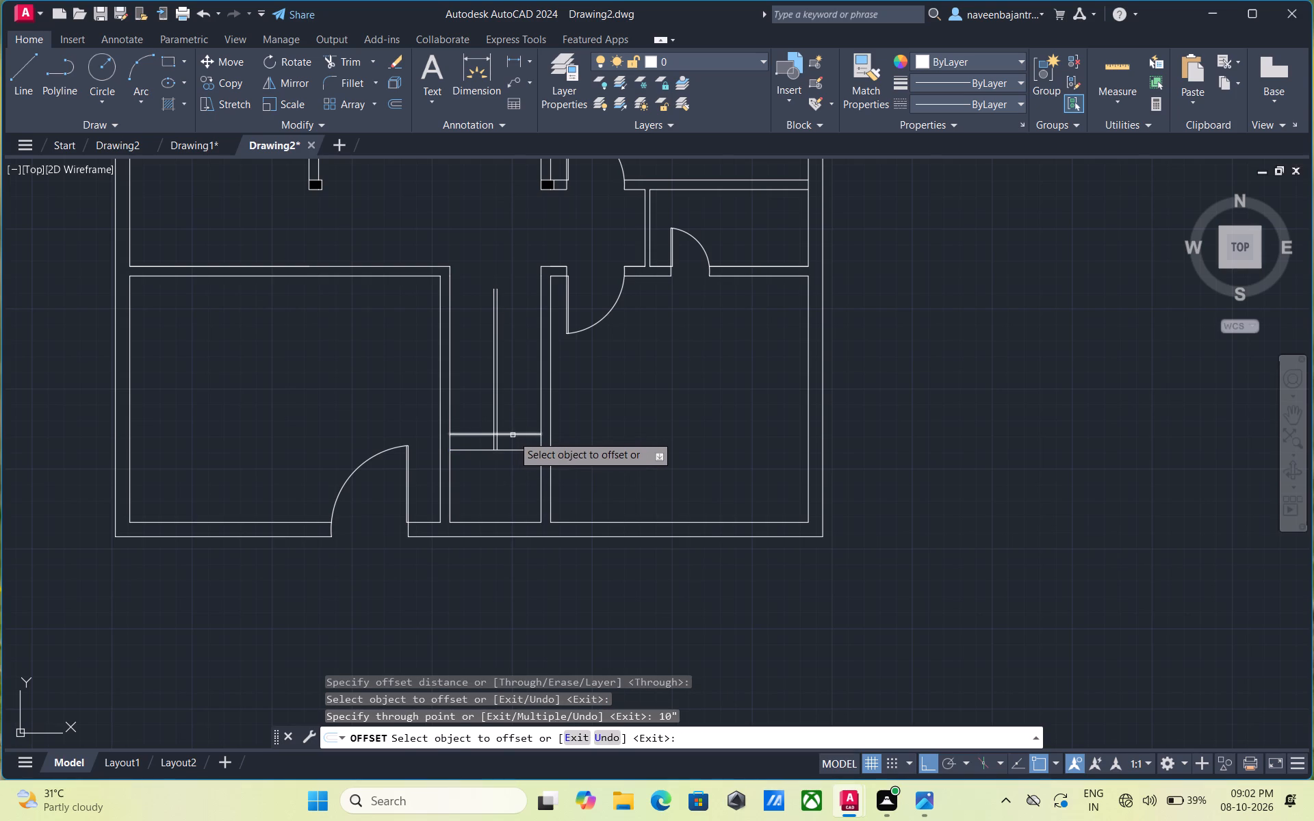
click(513, 435)
text(10")
key(Return)
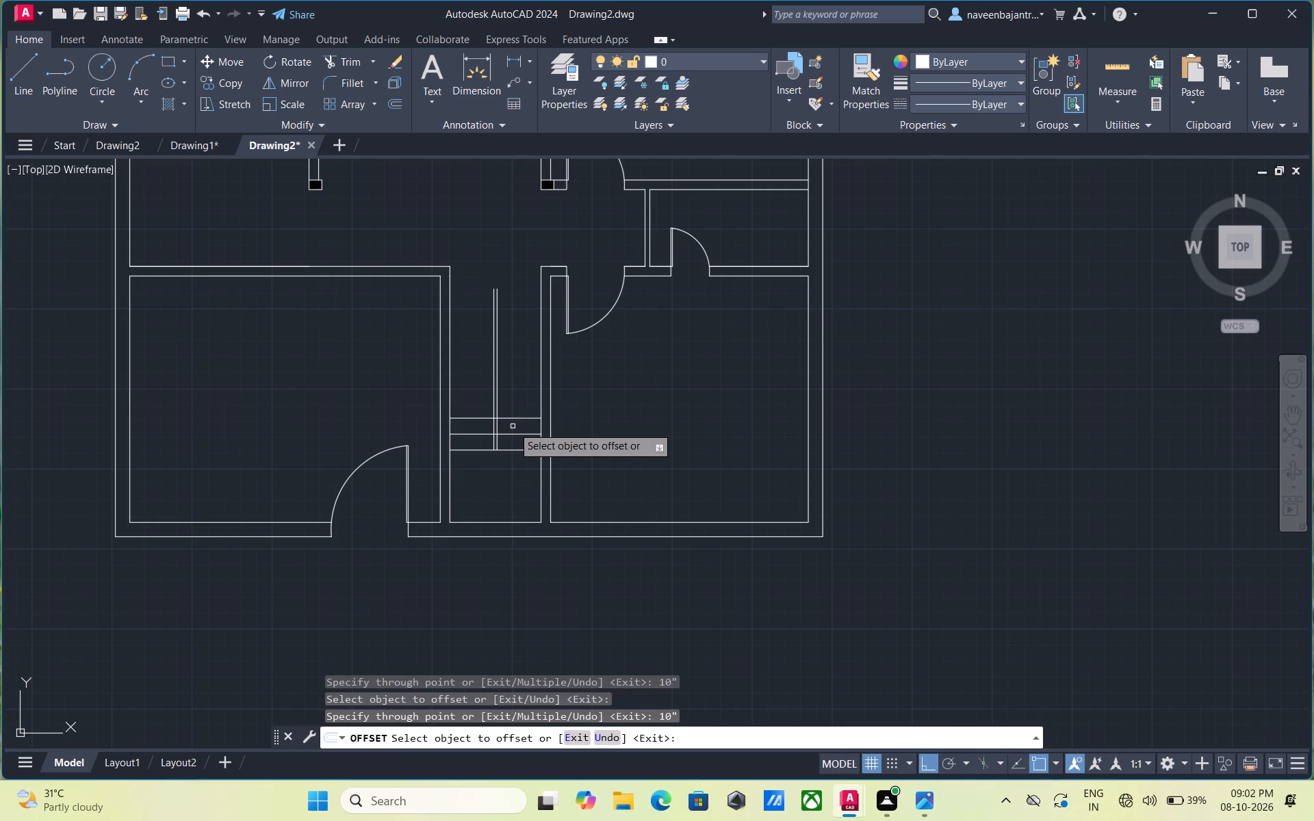
click(515, 418)
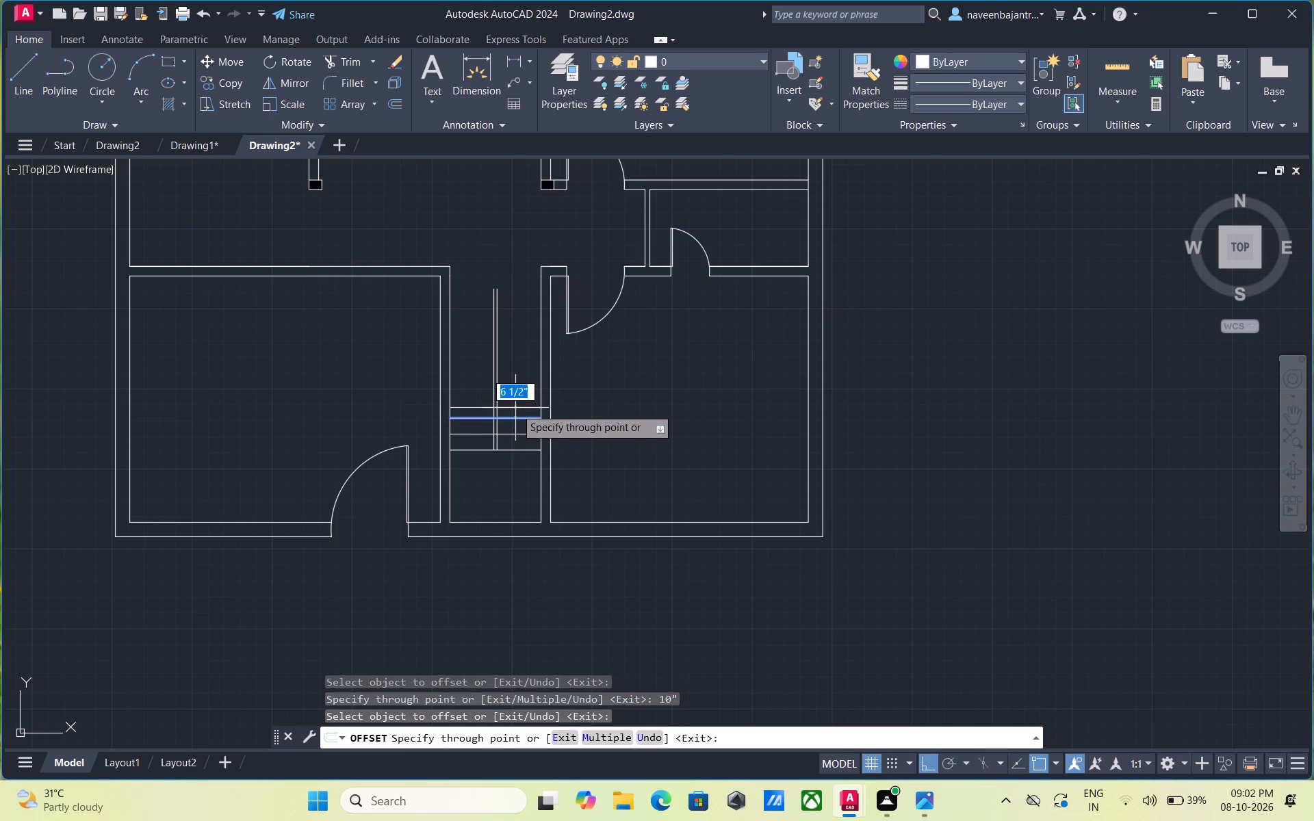
text(10")
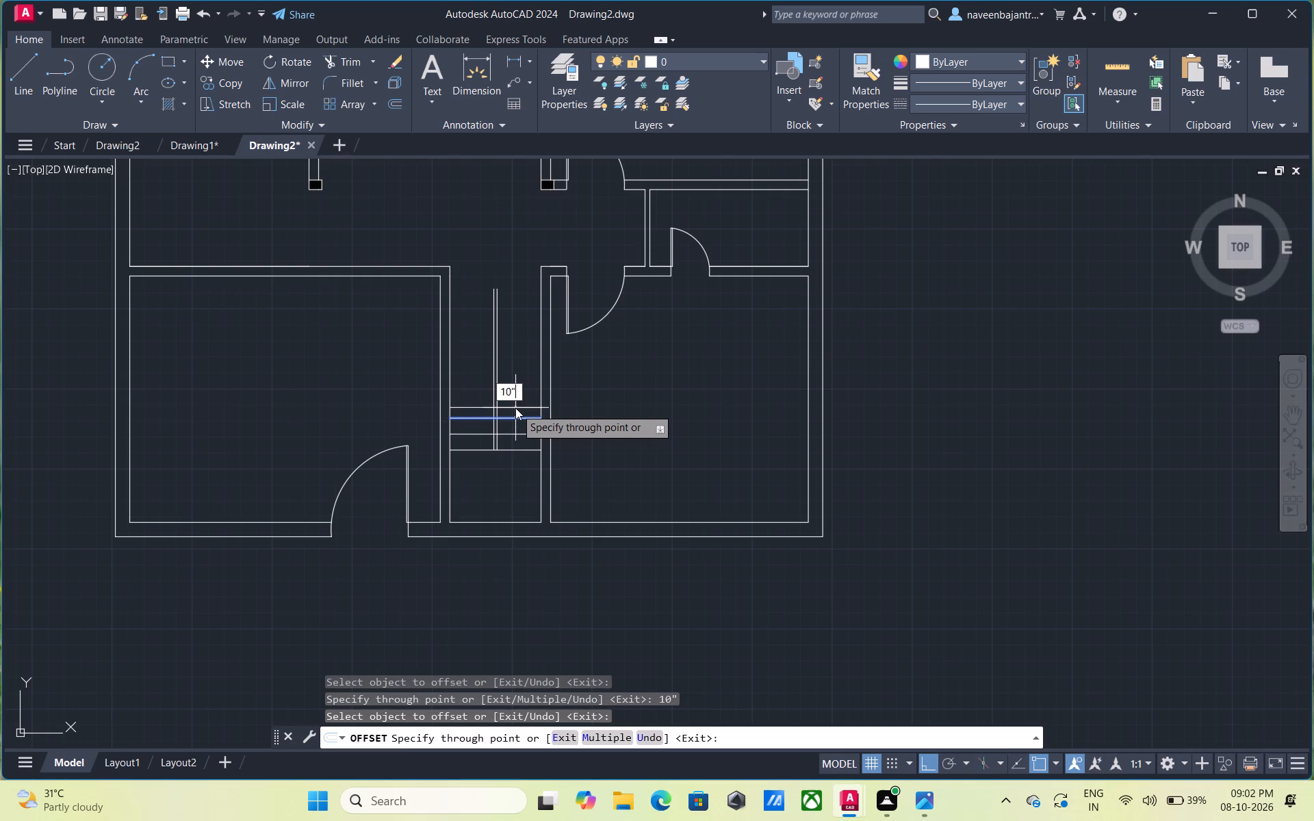
key(Return)
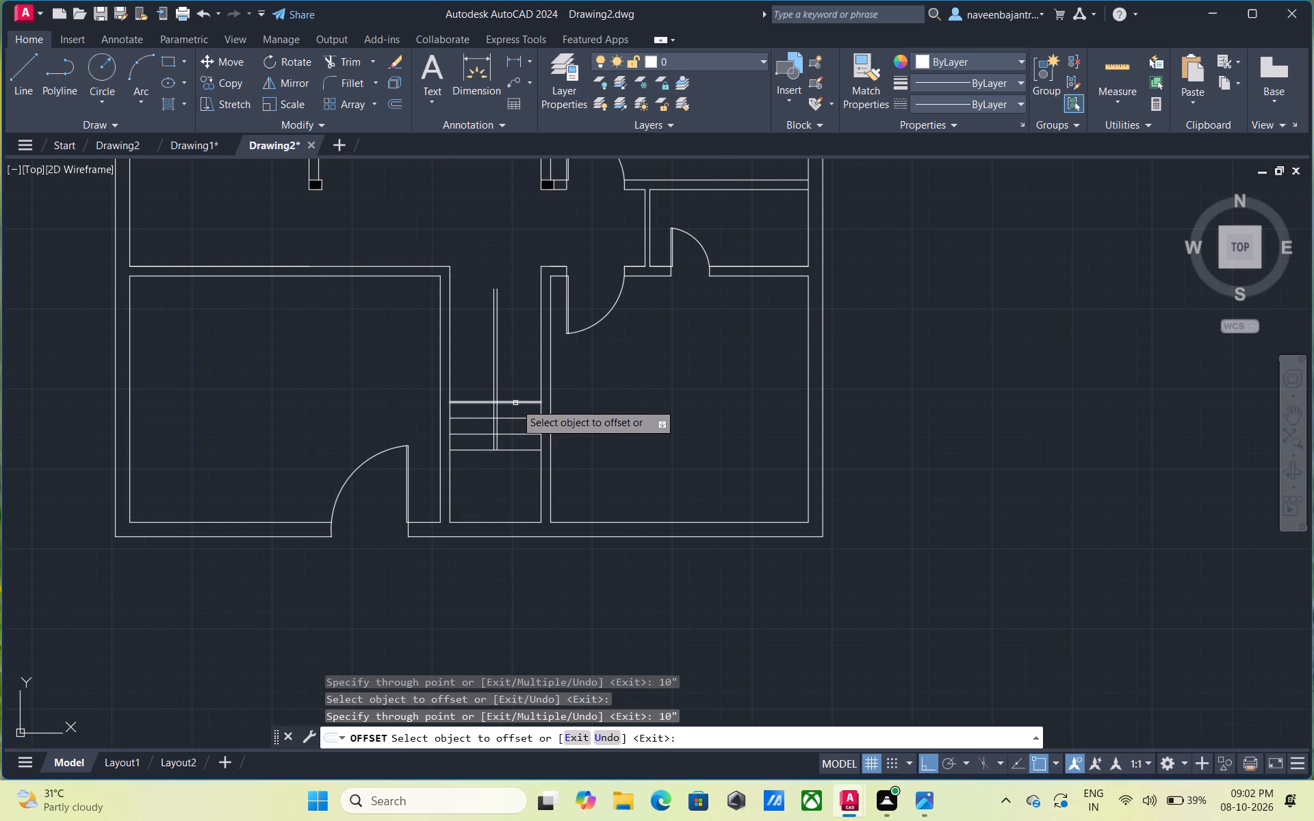
Continue the stair treads up the passage by offsetting each topmost tread line upward by 10".
click(515, 402)
text(10)
key(shift+quotedbl)
key(Return)
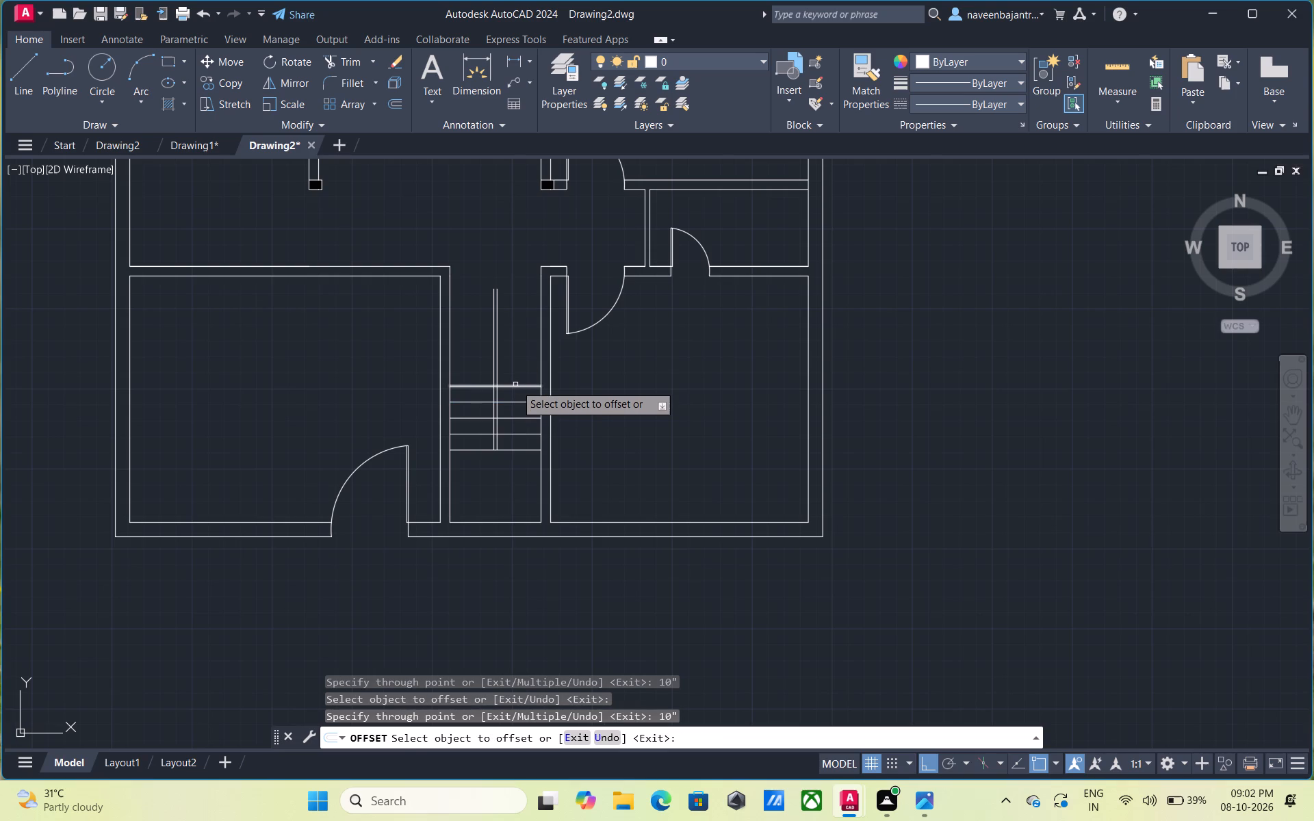
click(515, 387)
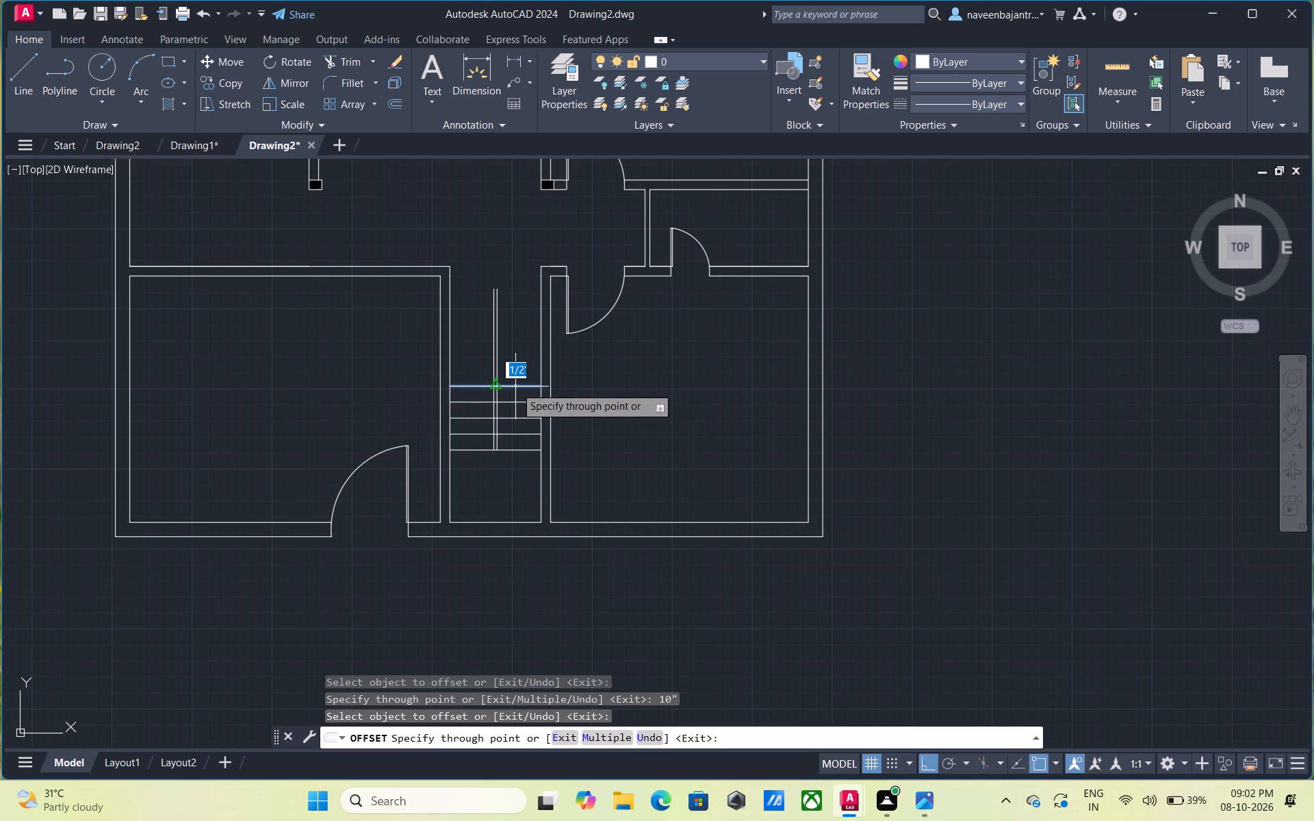
text(10)
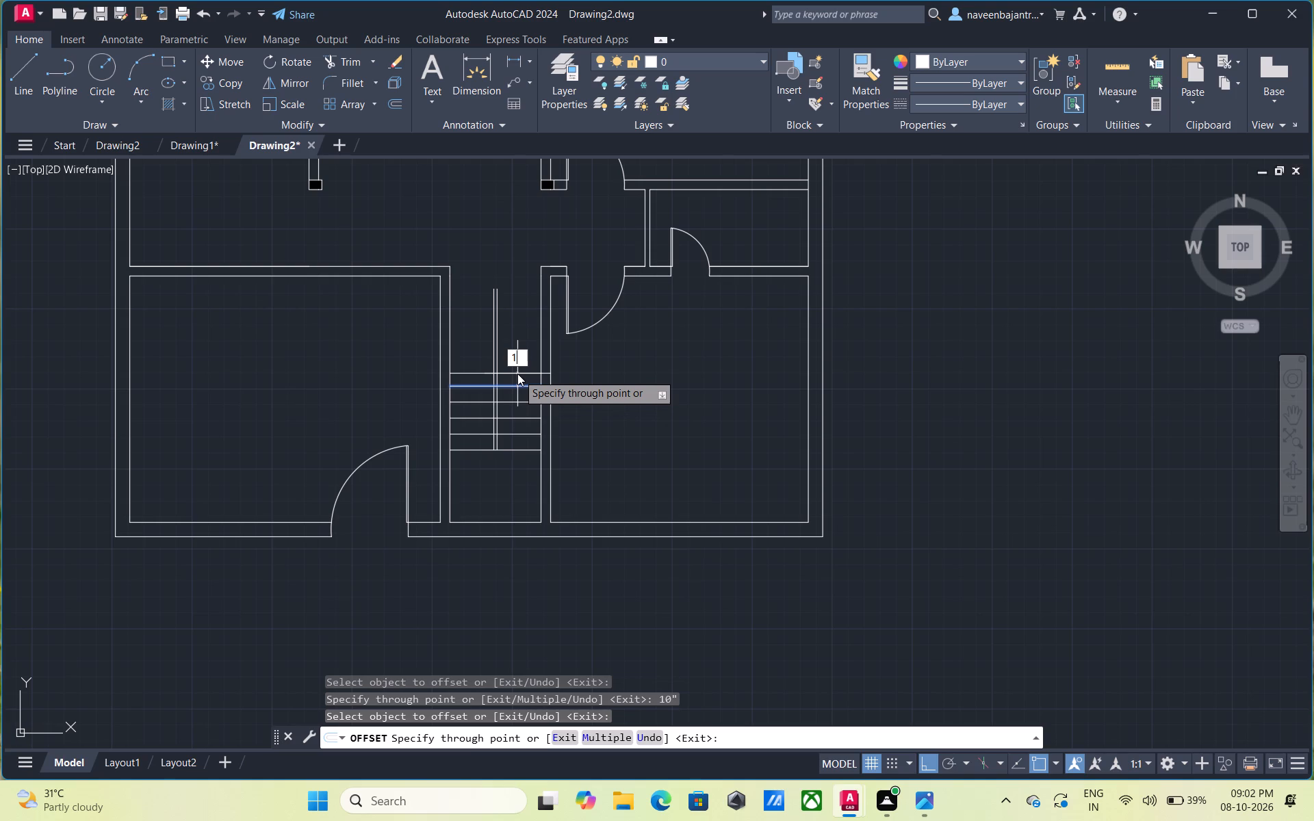
key(shift+quotedbl)
key(Return)
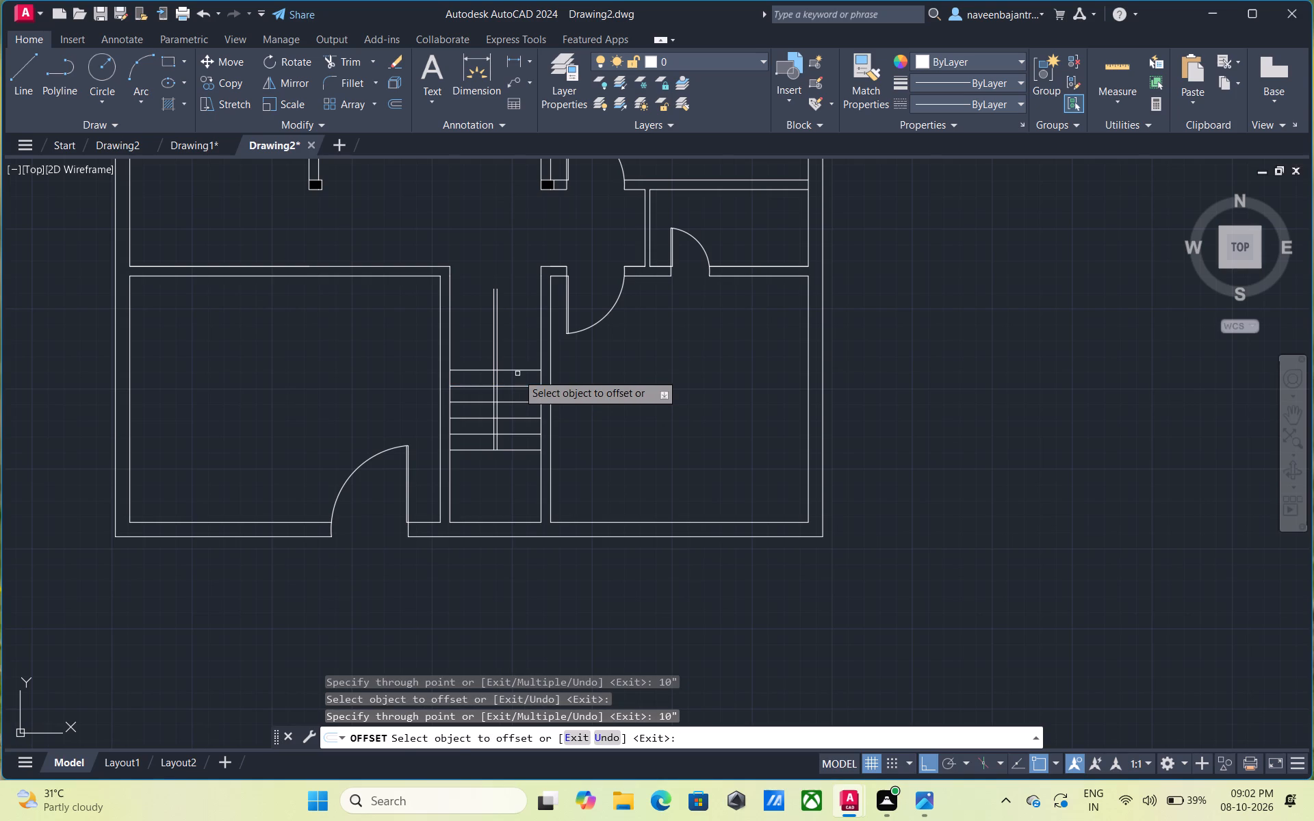
click(519, 369)
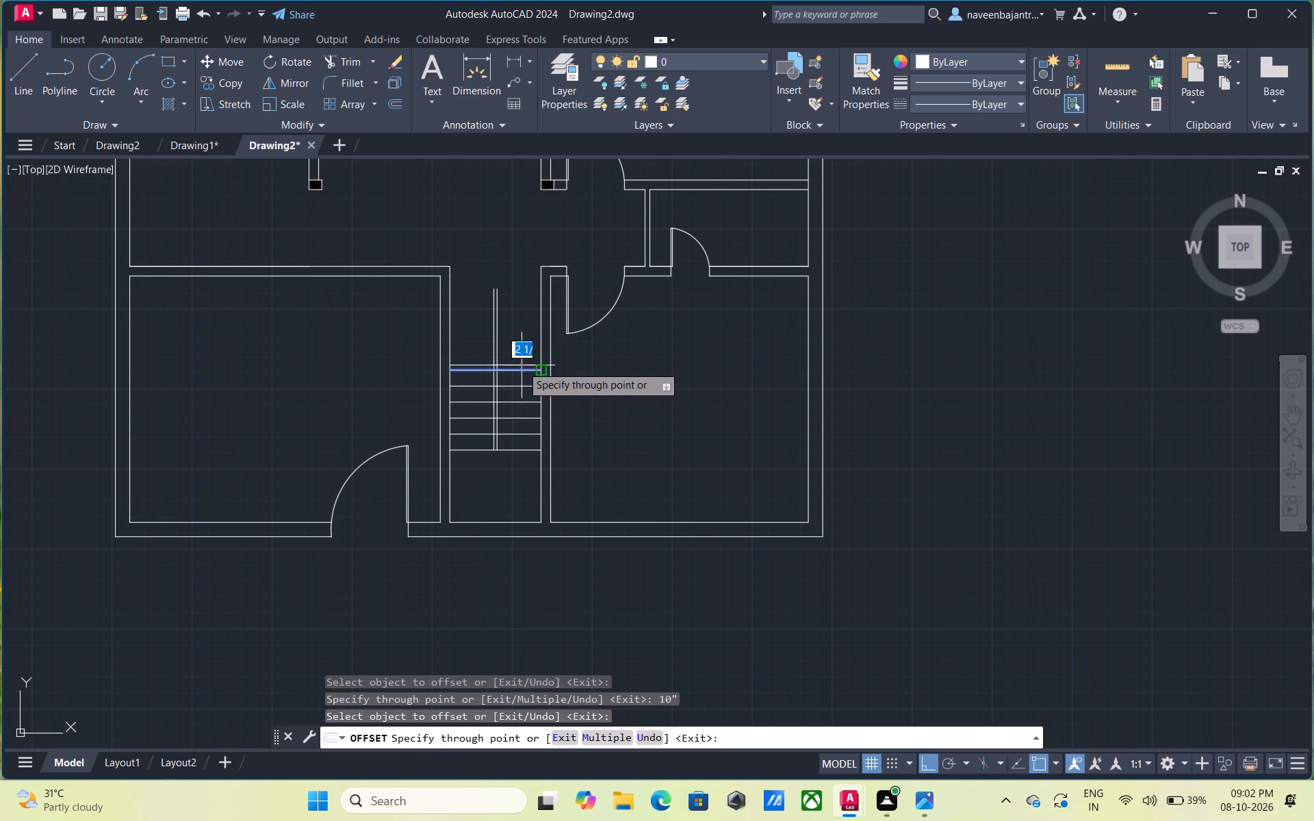
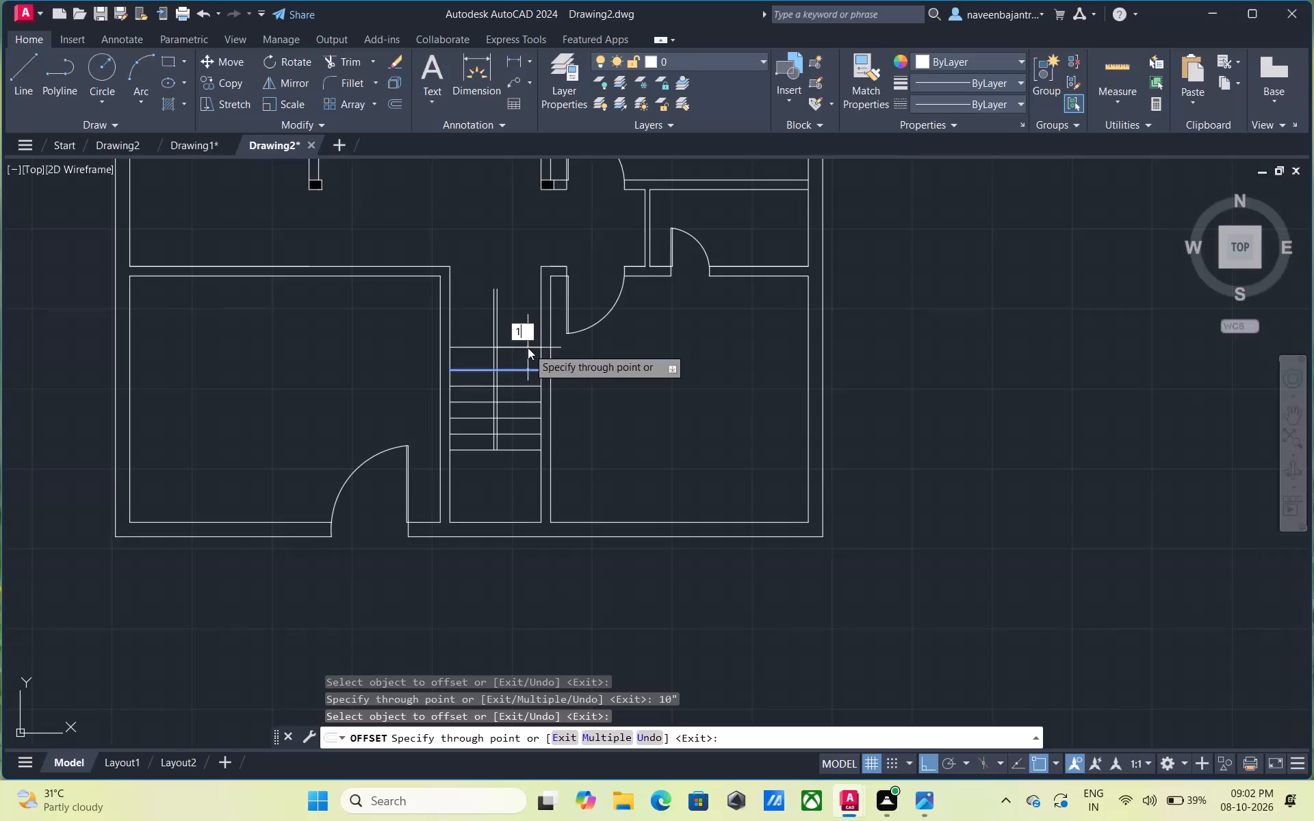
Complete the upper part of the staircase with four more treads, each offset 10" above the previous one.
key(Return)
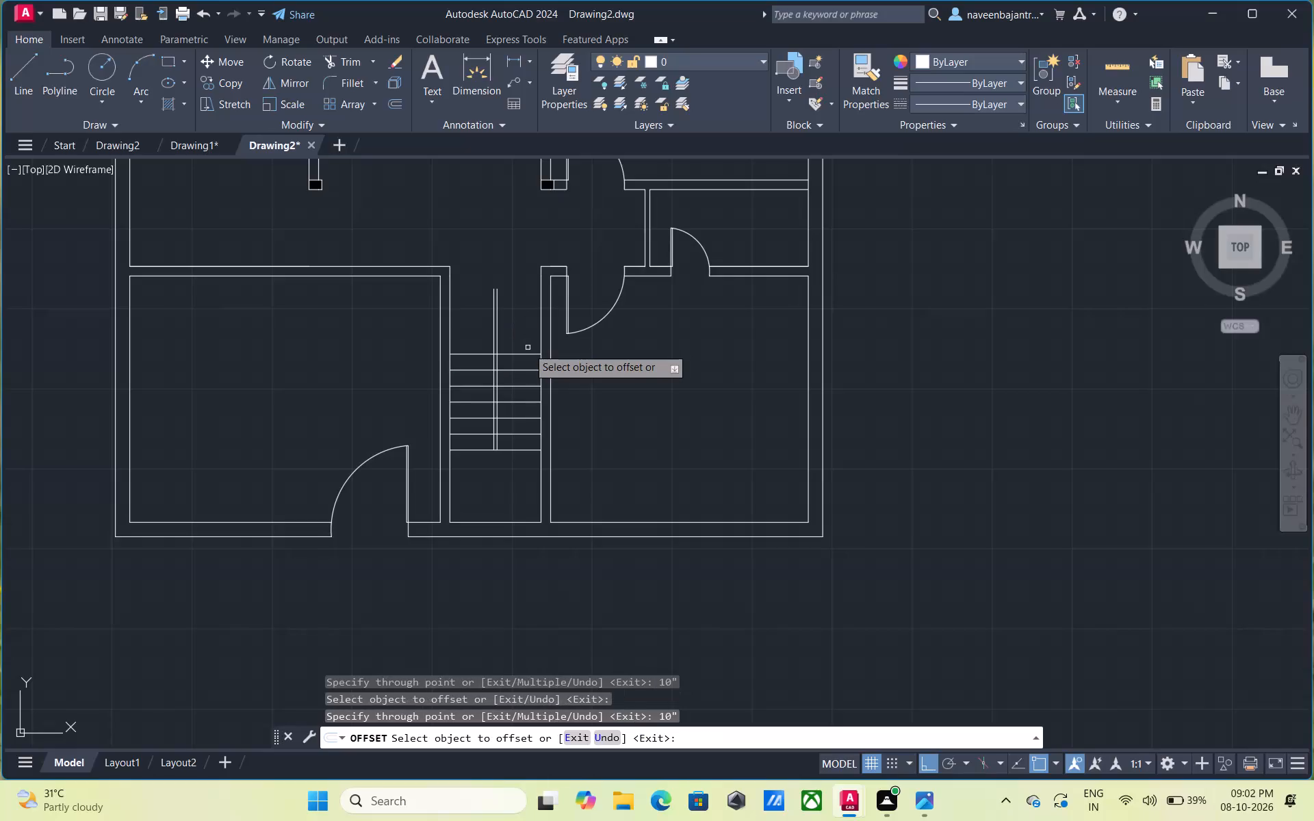
click(517, 355)
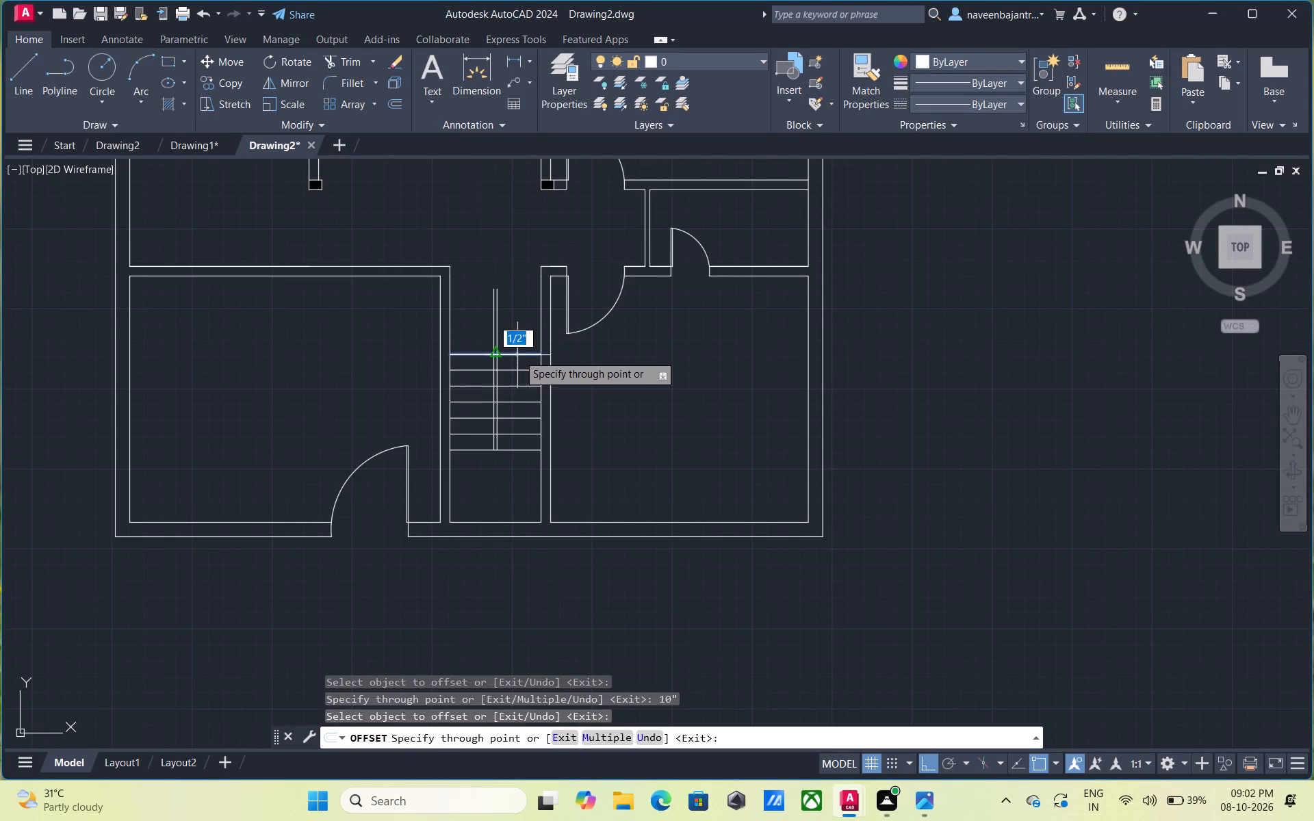
text(10")
key(Return)
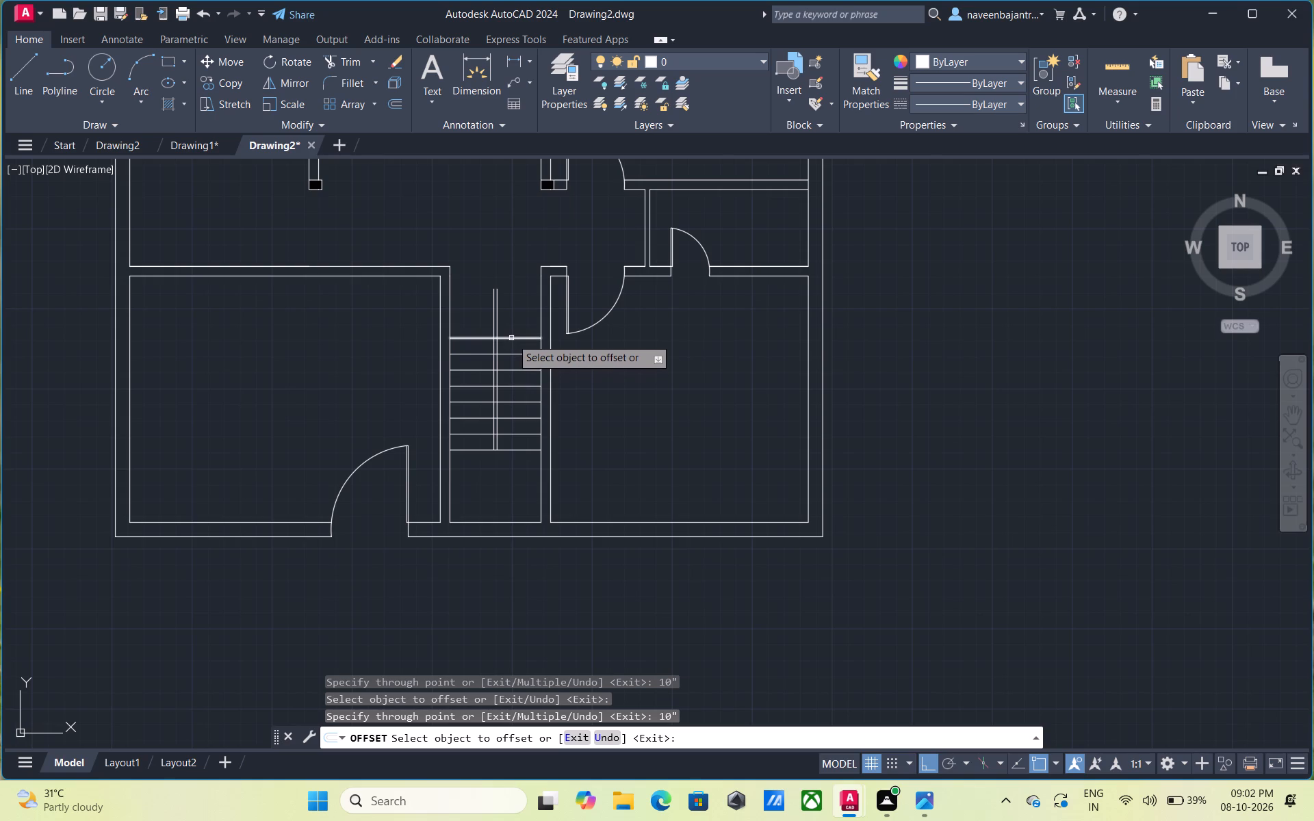
click(511, 338)
text(10")
key(Return)
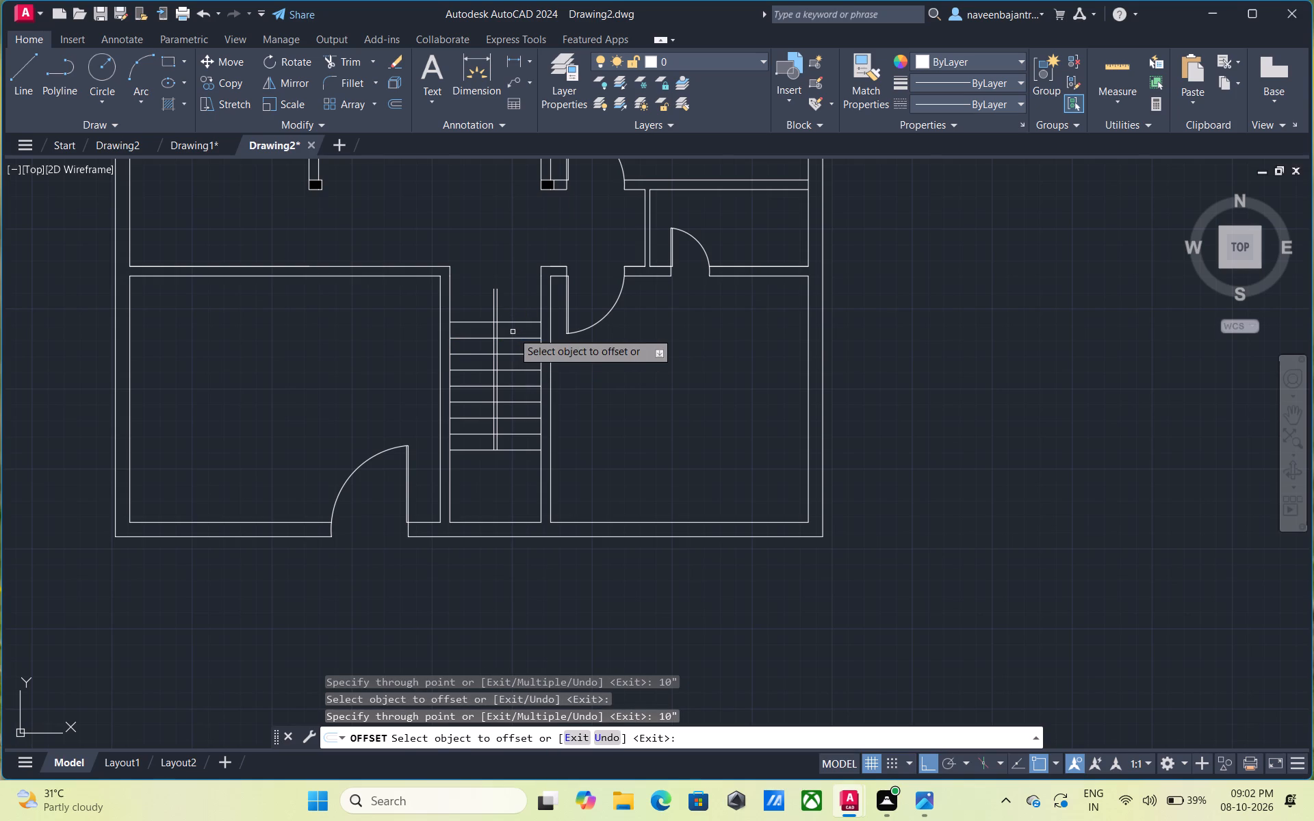
click(524, 322)
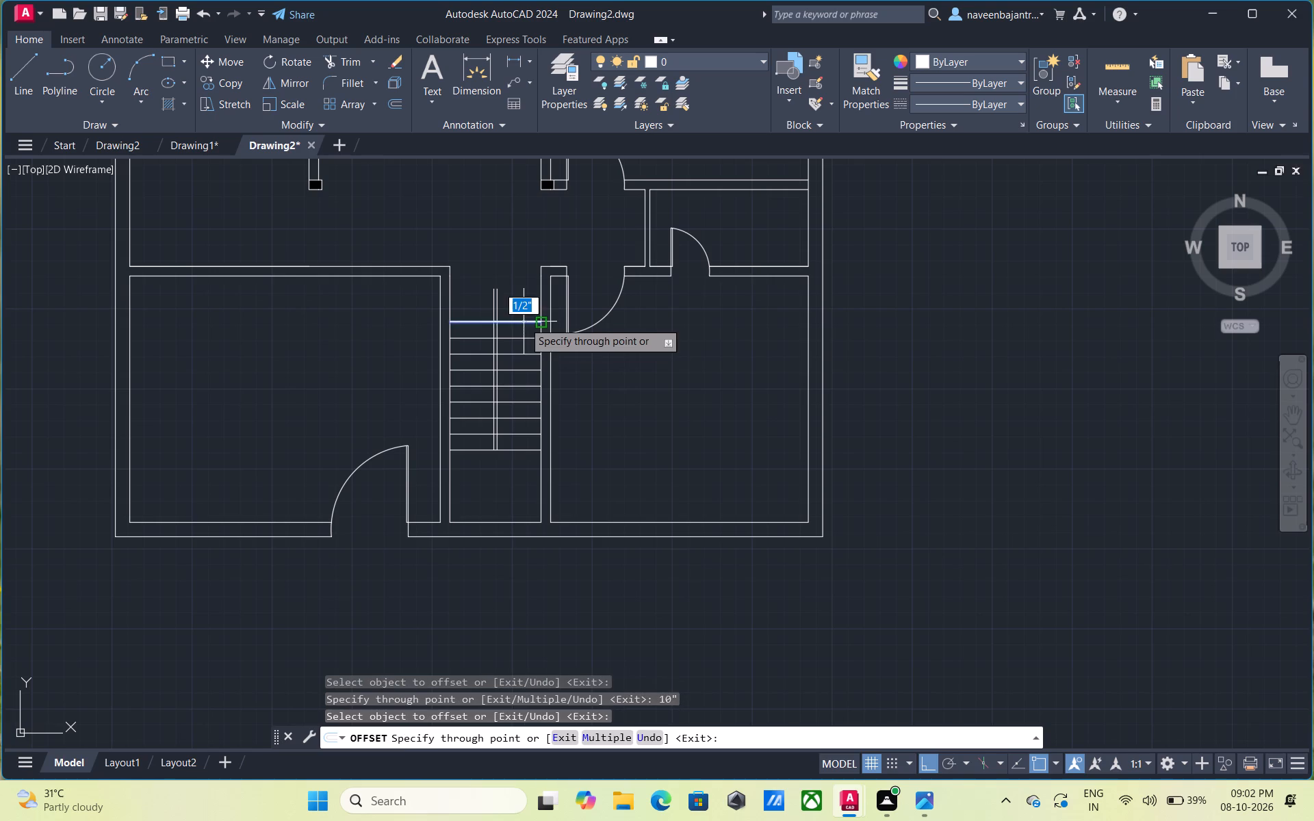
text(10")
key(Return)
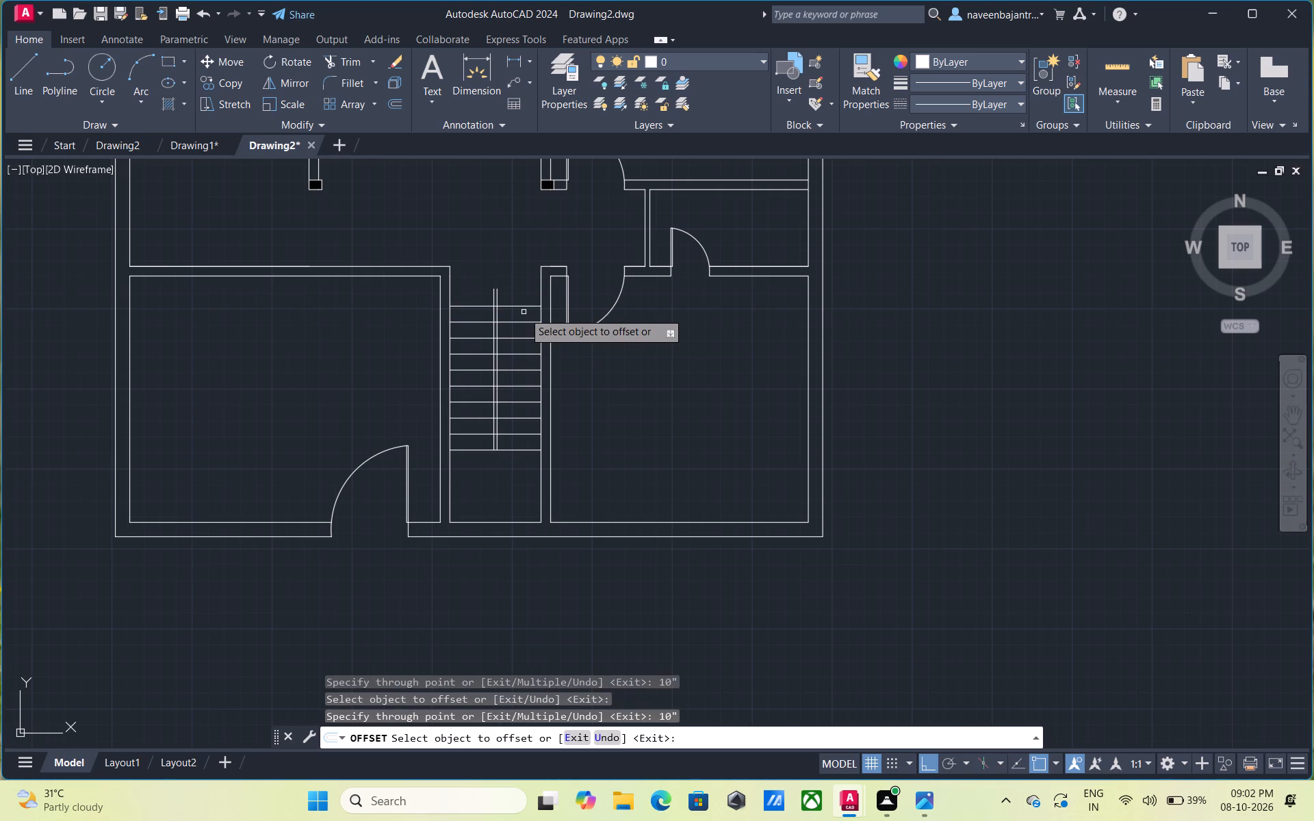
key(Escape)
Trim the two vertical centre lines of the staircase where they extend past the topmost tread.
text(tr)
key(space)
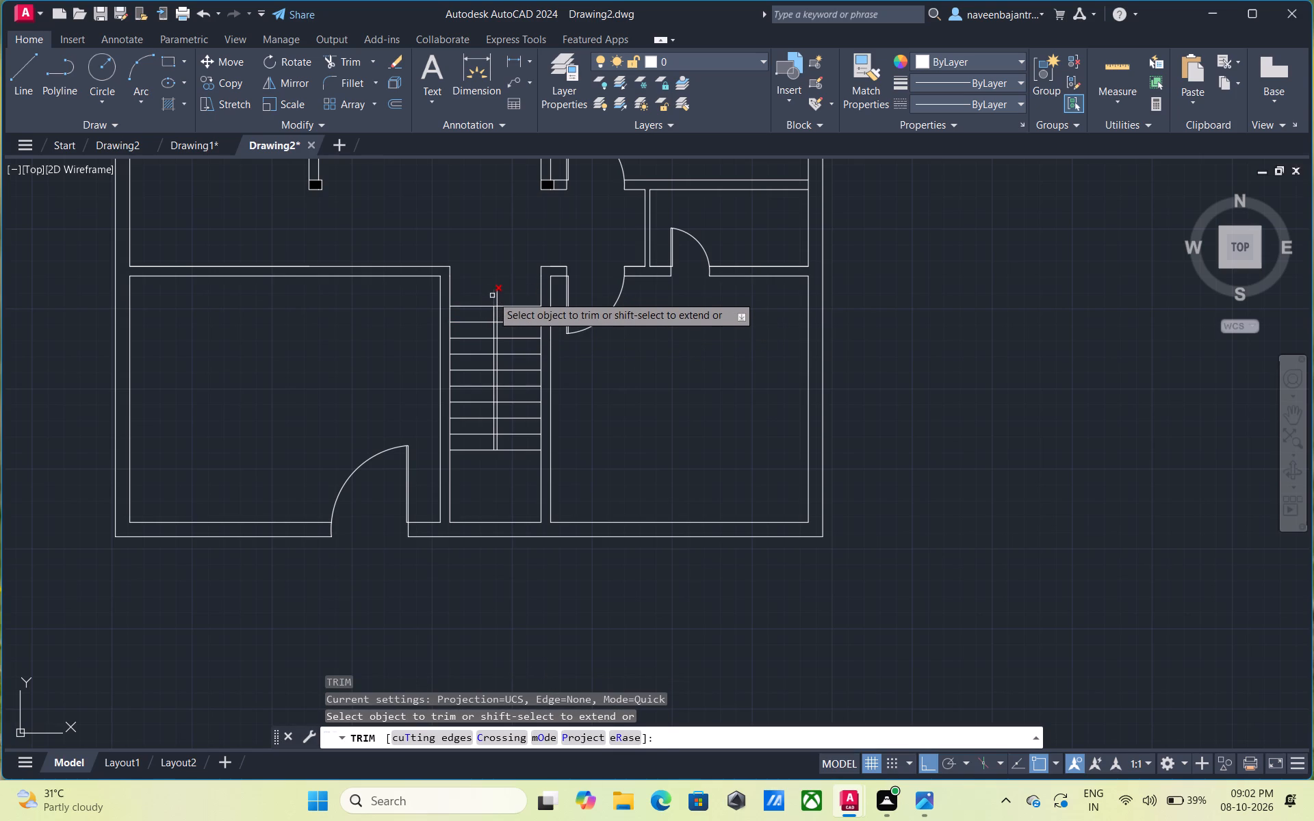
click(492, 296)
click(496, 296)
Trim the eight intermediate tread lines where they cross the gap between the staircase's two centre lines.
scroll(504, 332, up, 1)
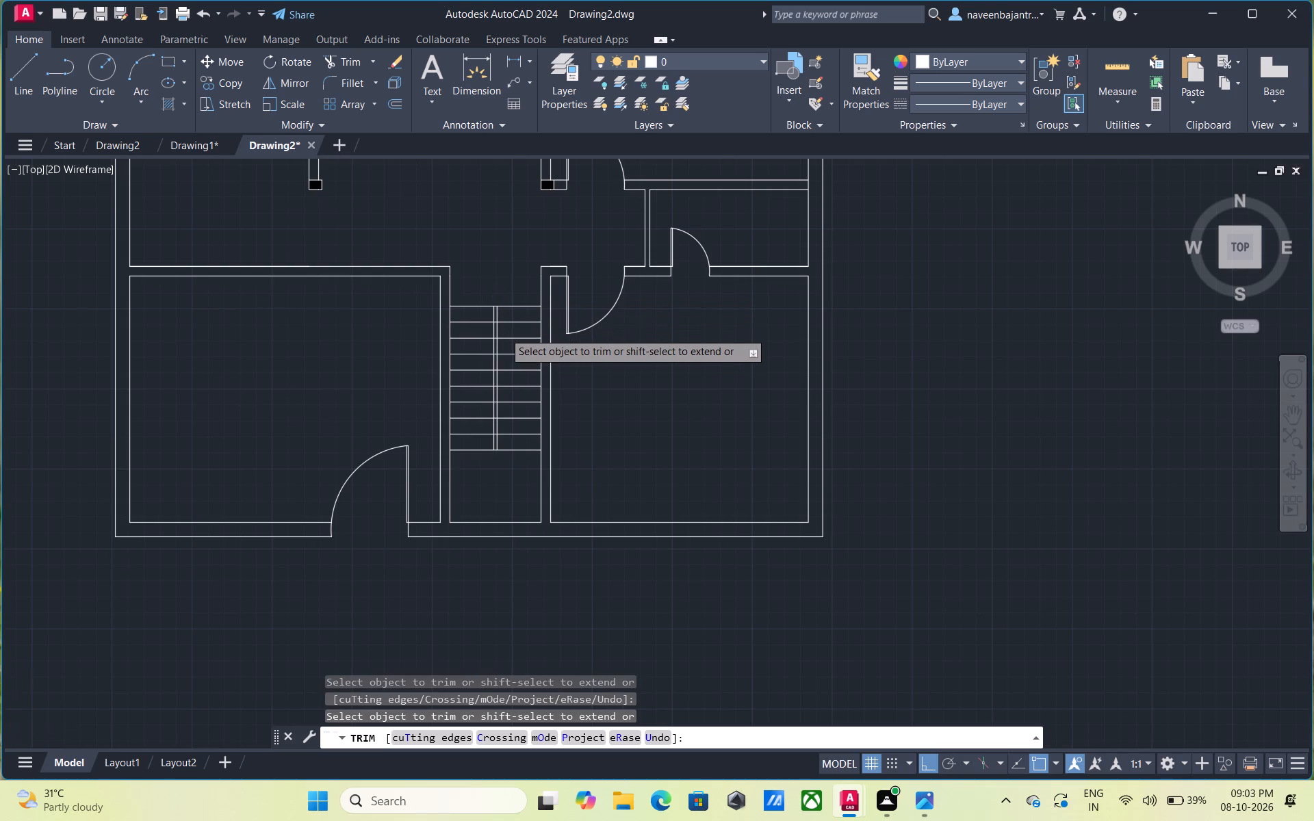
scroll(504, 332, up, 3)
click(434, 272)
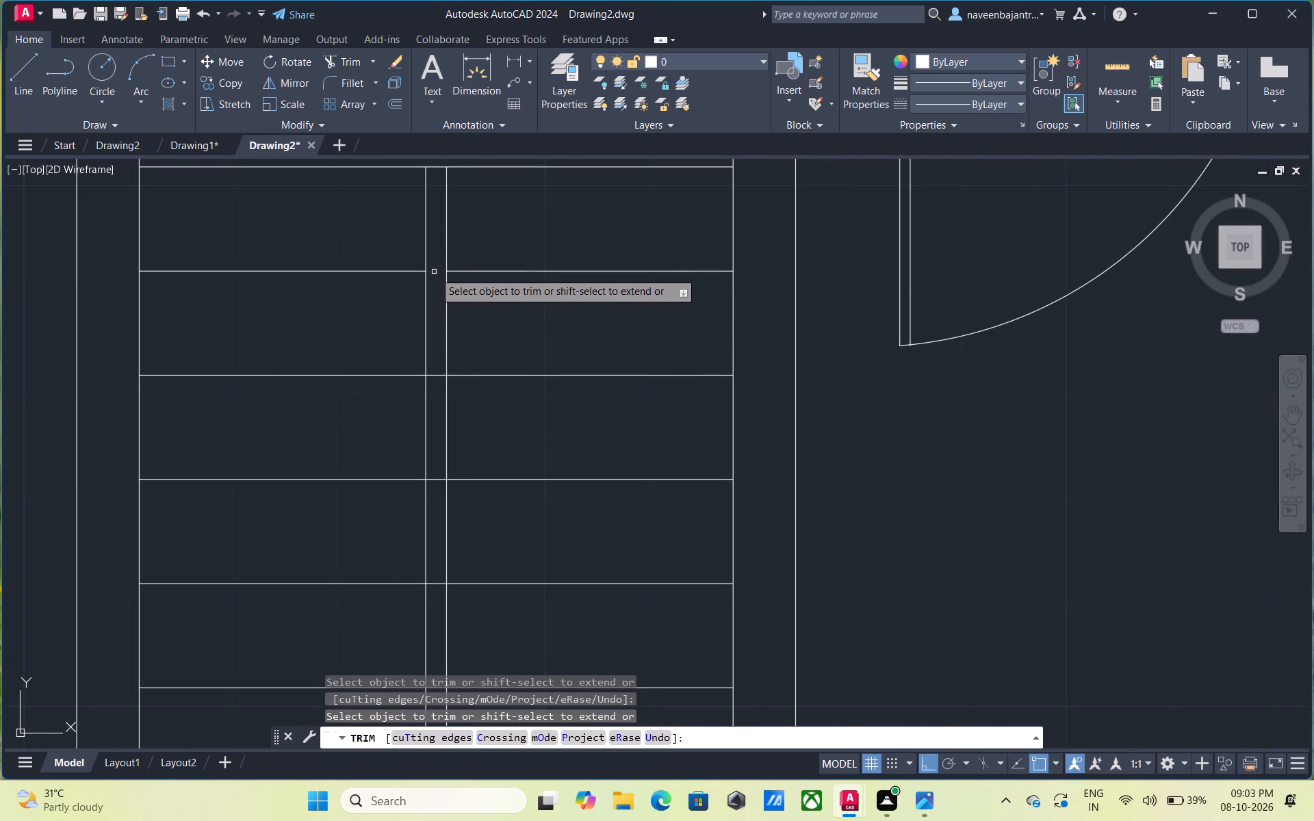
click(438, 377)
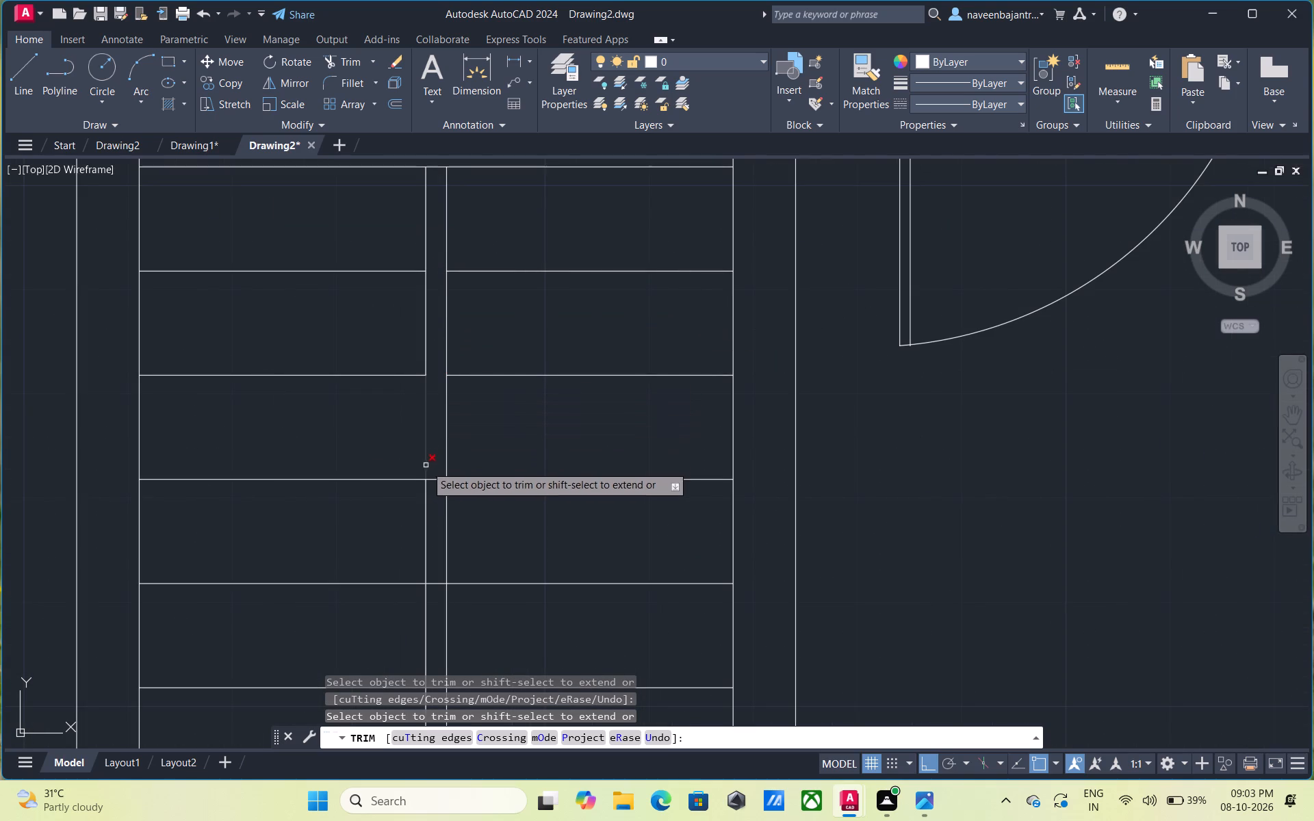
click(435, 480)
scroll(435, 480, down, 2)
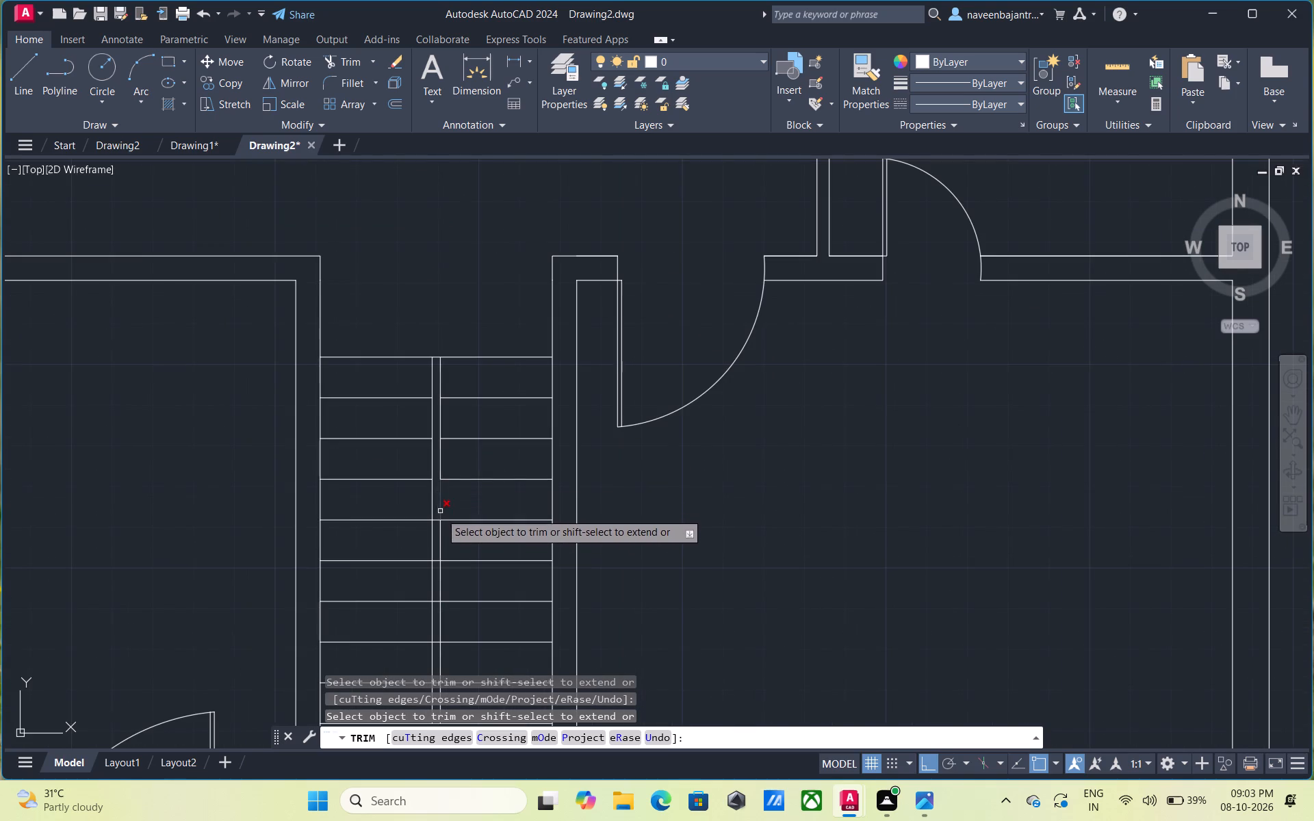
middle_drag(439, 561, 582, 451)
scroll(580, 408, up, 2)
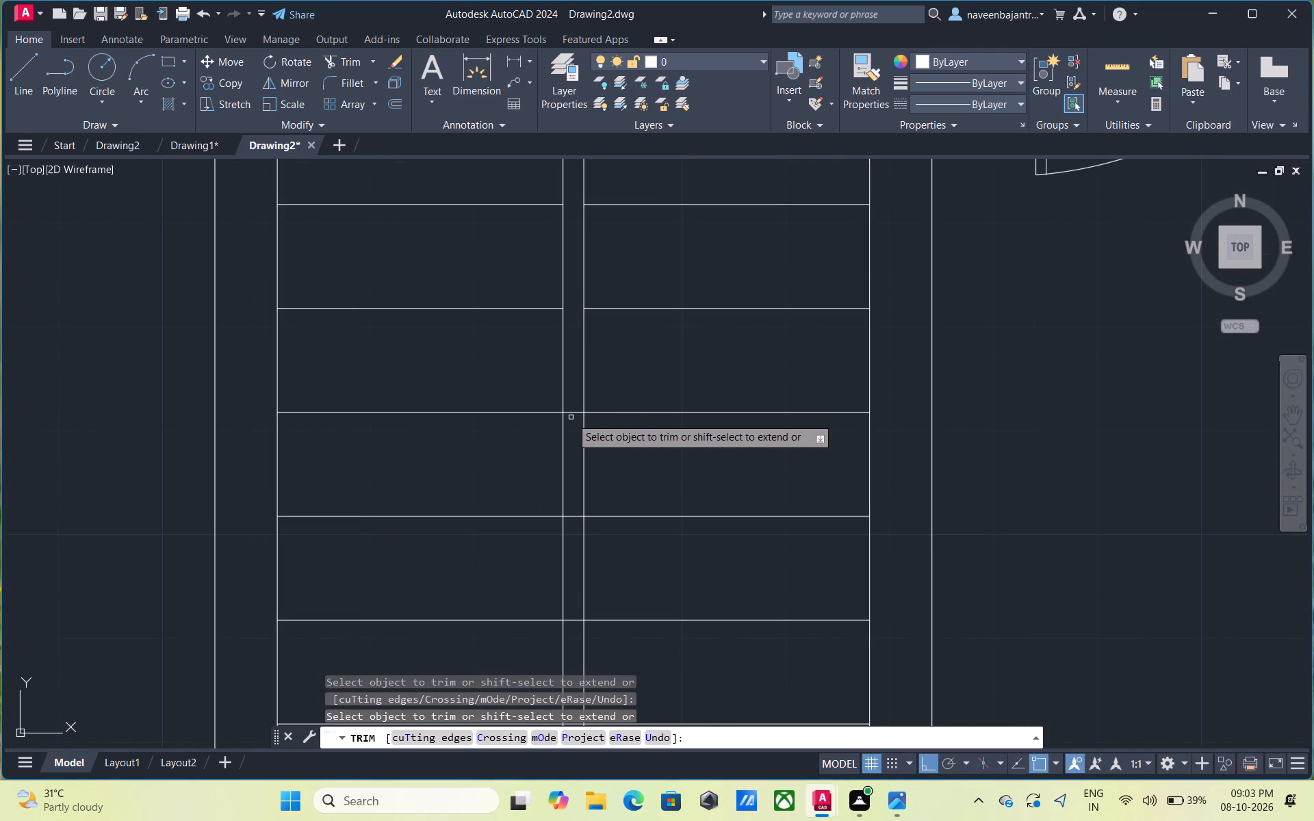
click(571, 415)
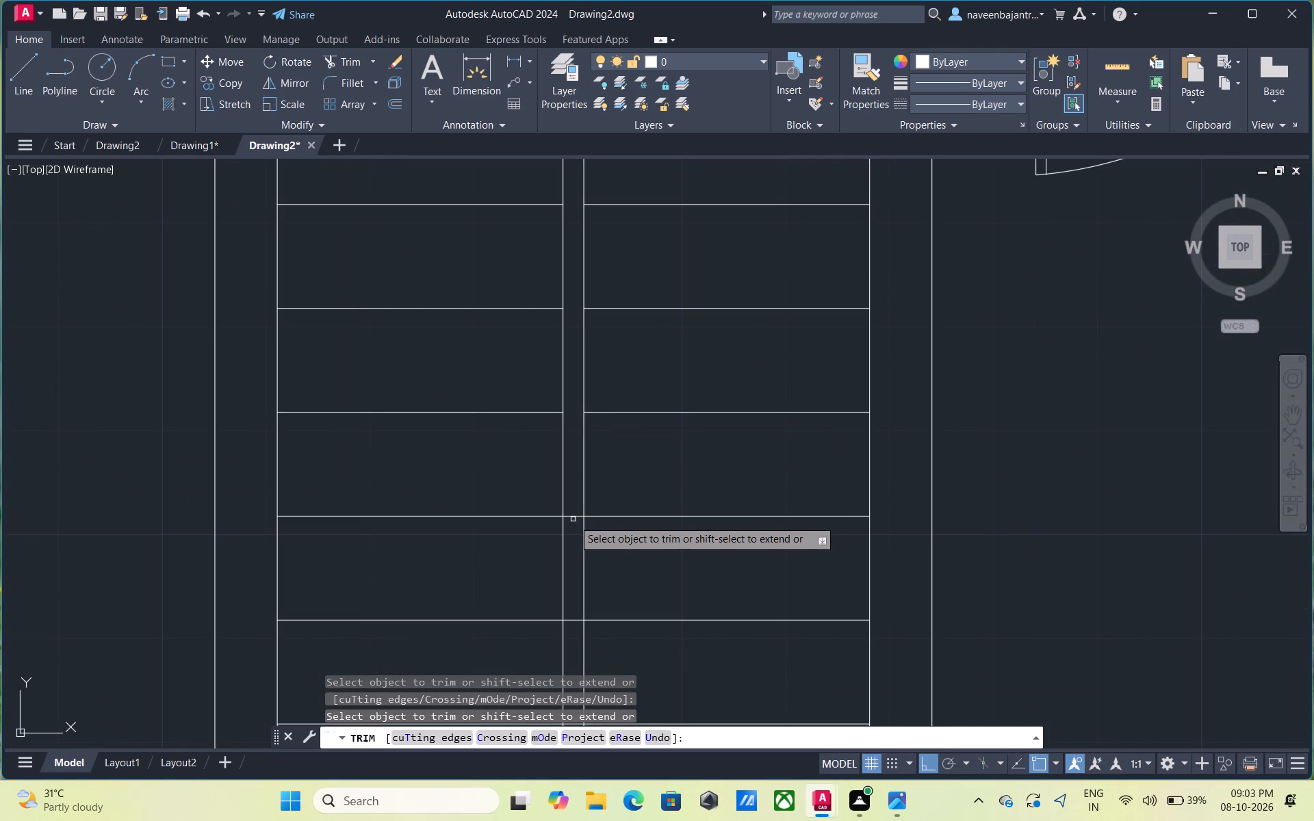
click(572, 517)
scroll(572, 575, down, 1)
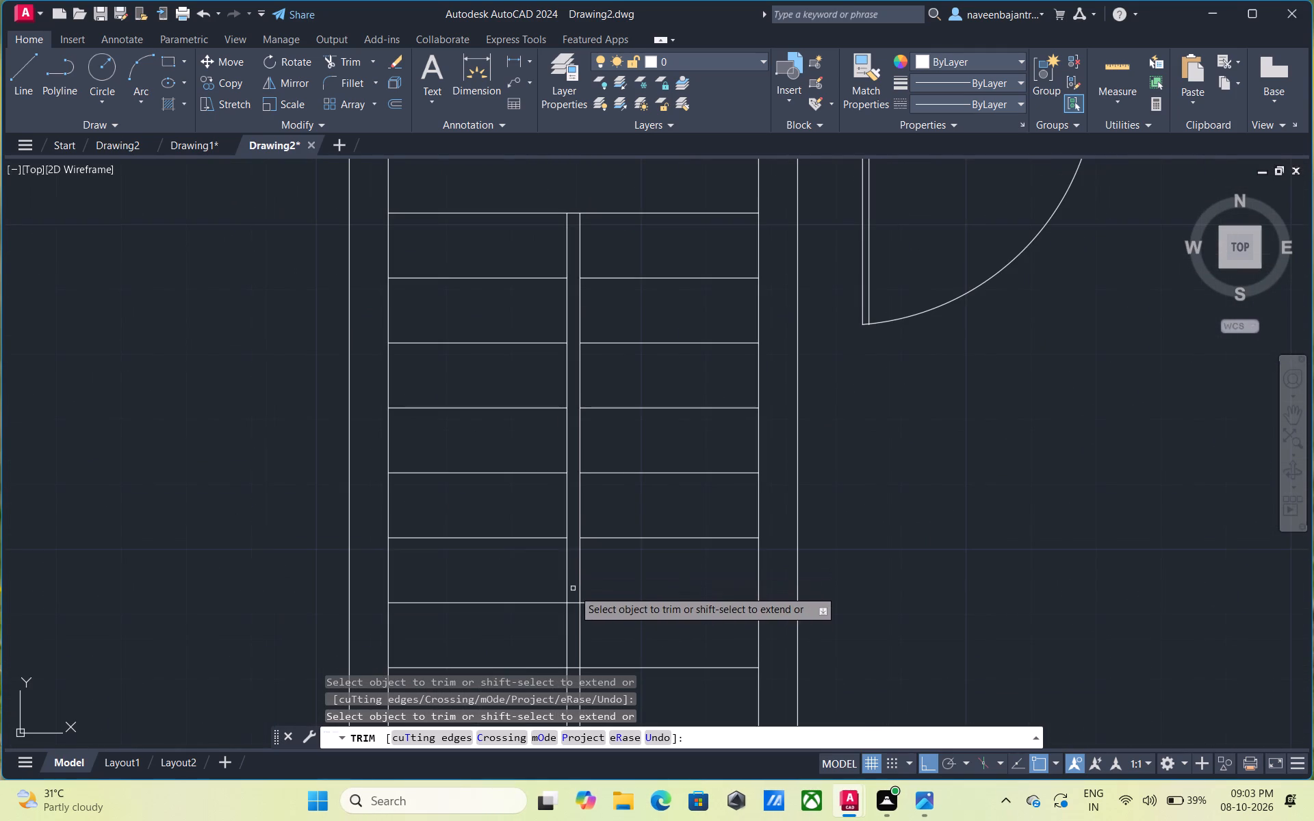
click(575, 601)
scroll(575, 601, down, 3)
middle_drag(575, 601, 575, 602)
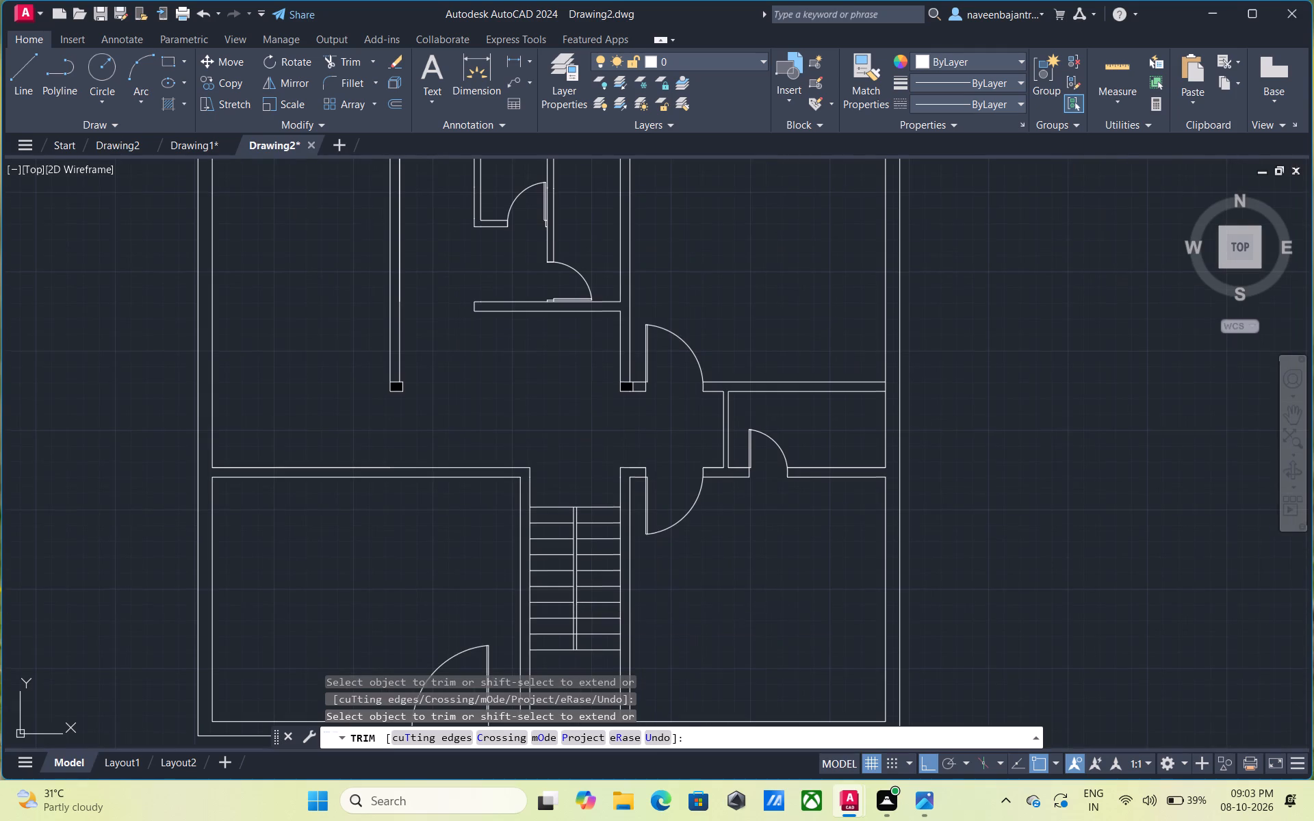
middle_drag(575, 602, 626, 462)
scroll(645, 488, up, 3)
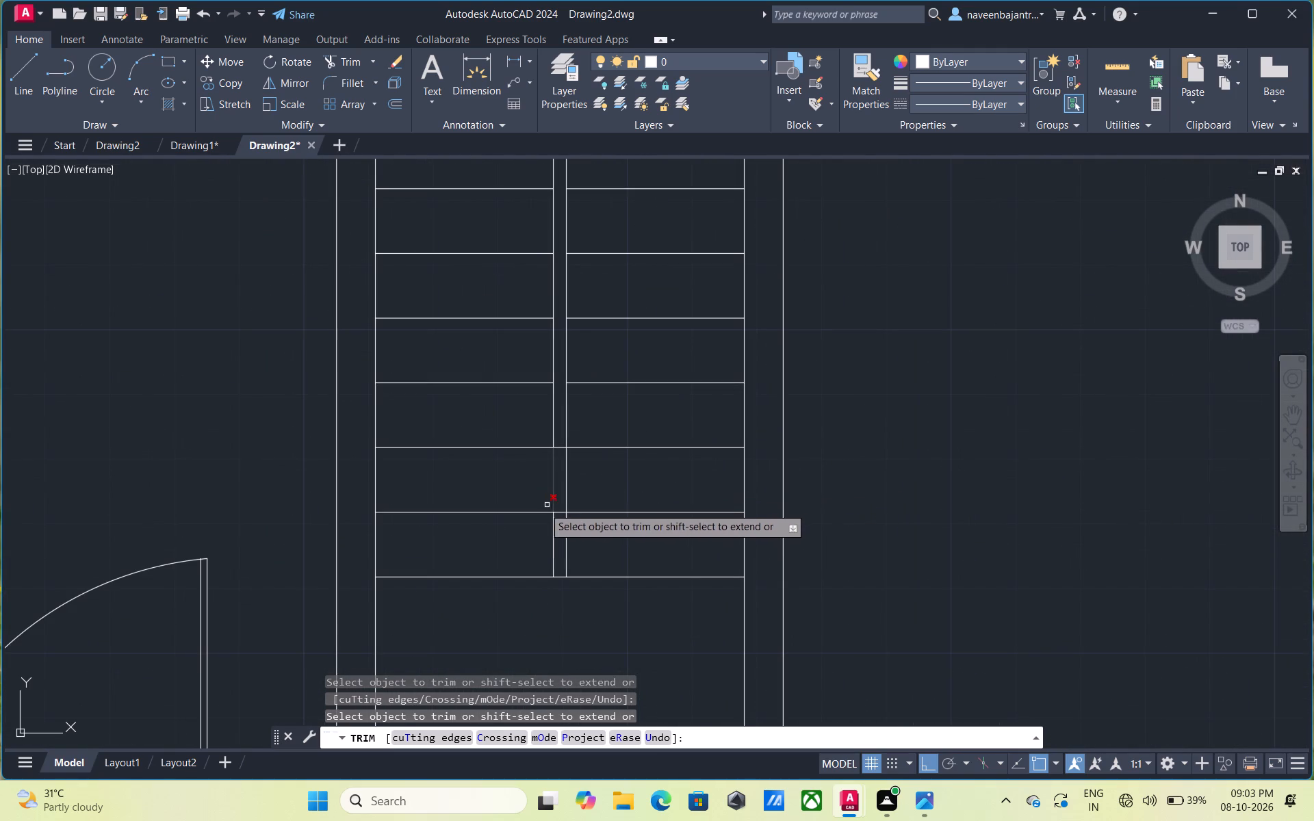
click(561, 514)
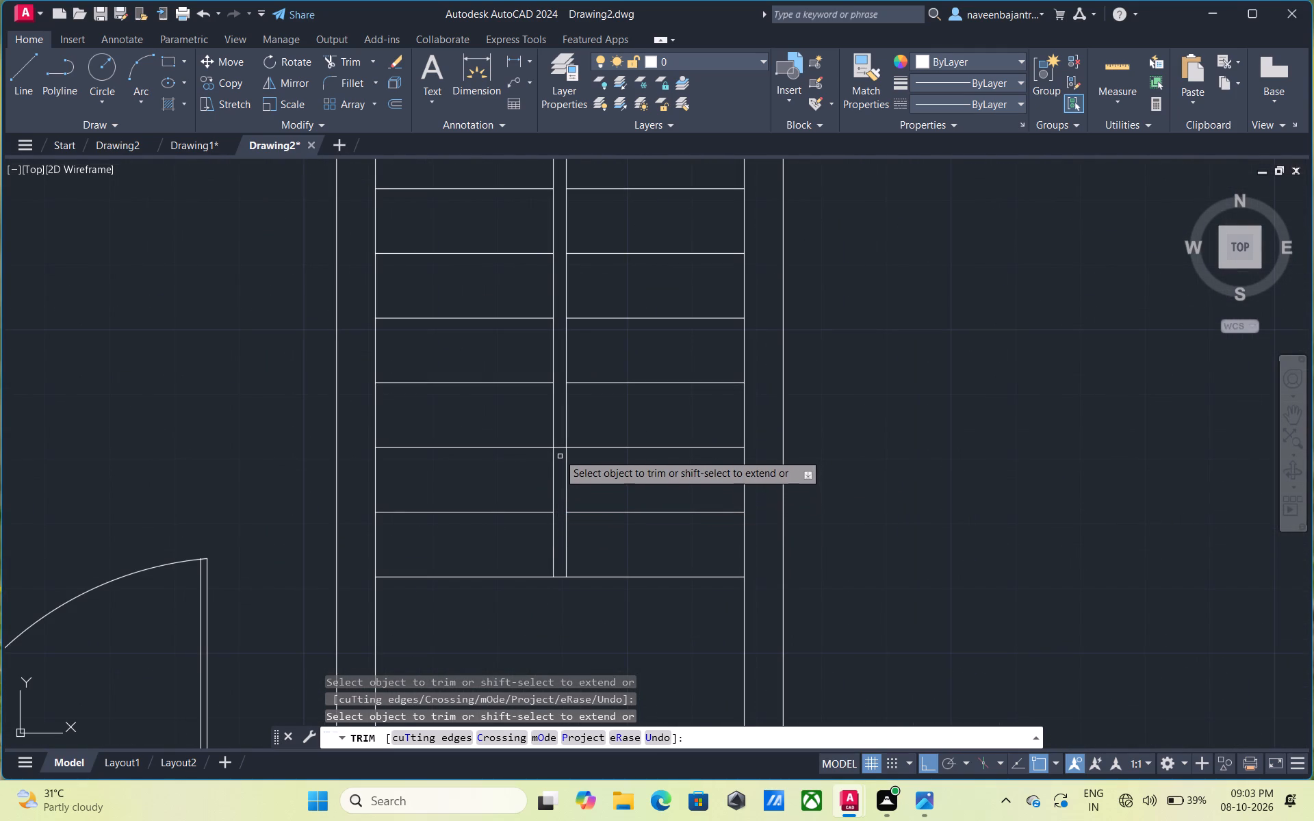
click(558, 449)
scroll(566, 411, down, 3)
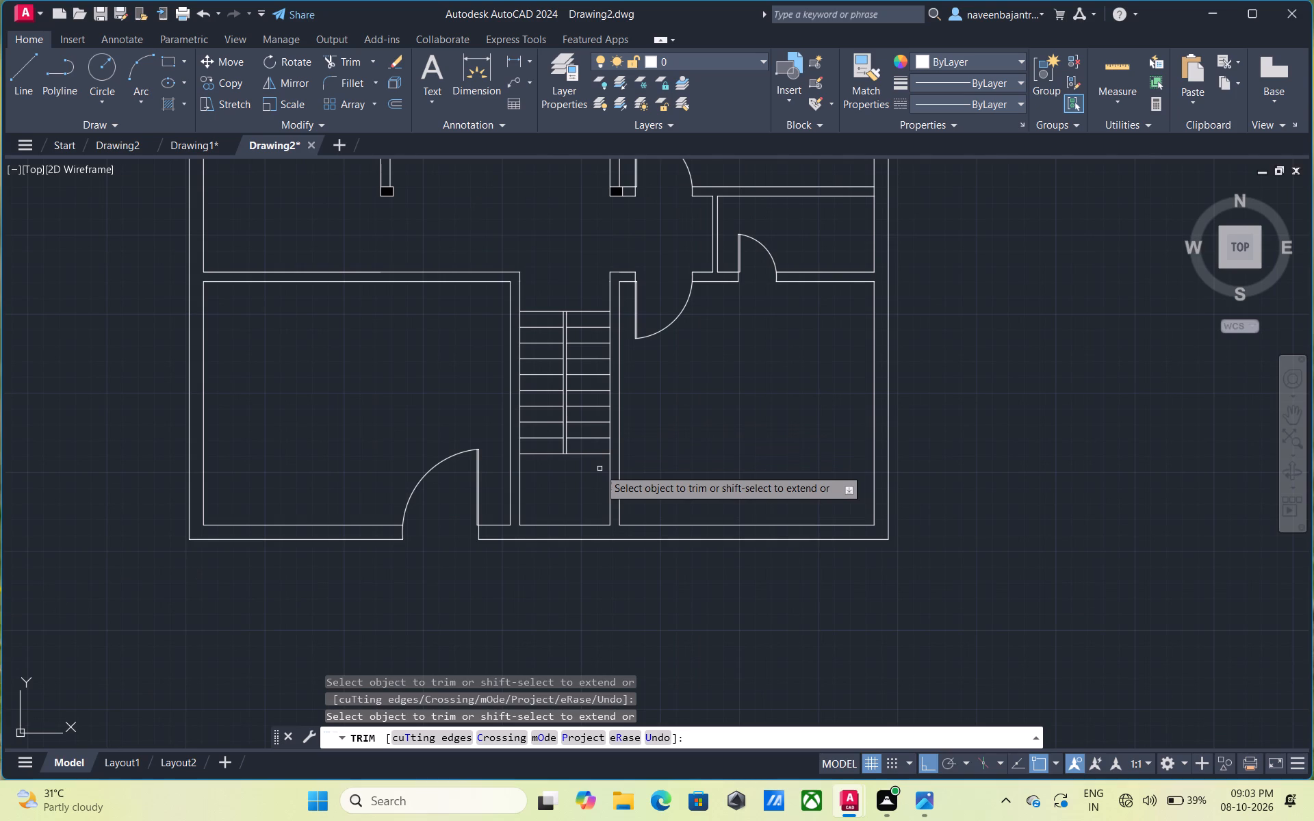
key(Escape)
Offset each of the staircase's two centre lines 1" outward, towards the treads on its side.
scroll(600, 469, up, 1)
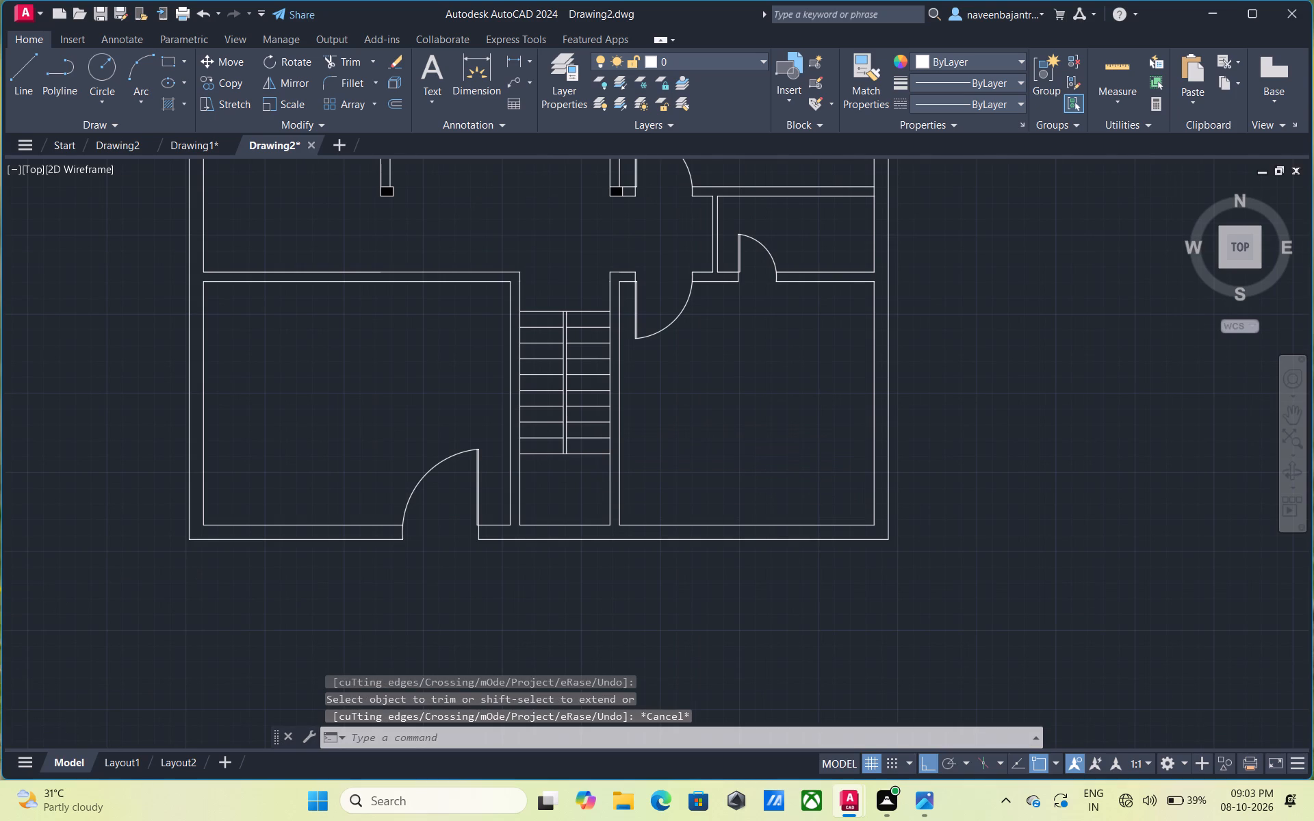
scroll(600, 469, up, 1)
middle_drag(567, 372, 572, 478)
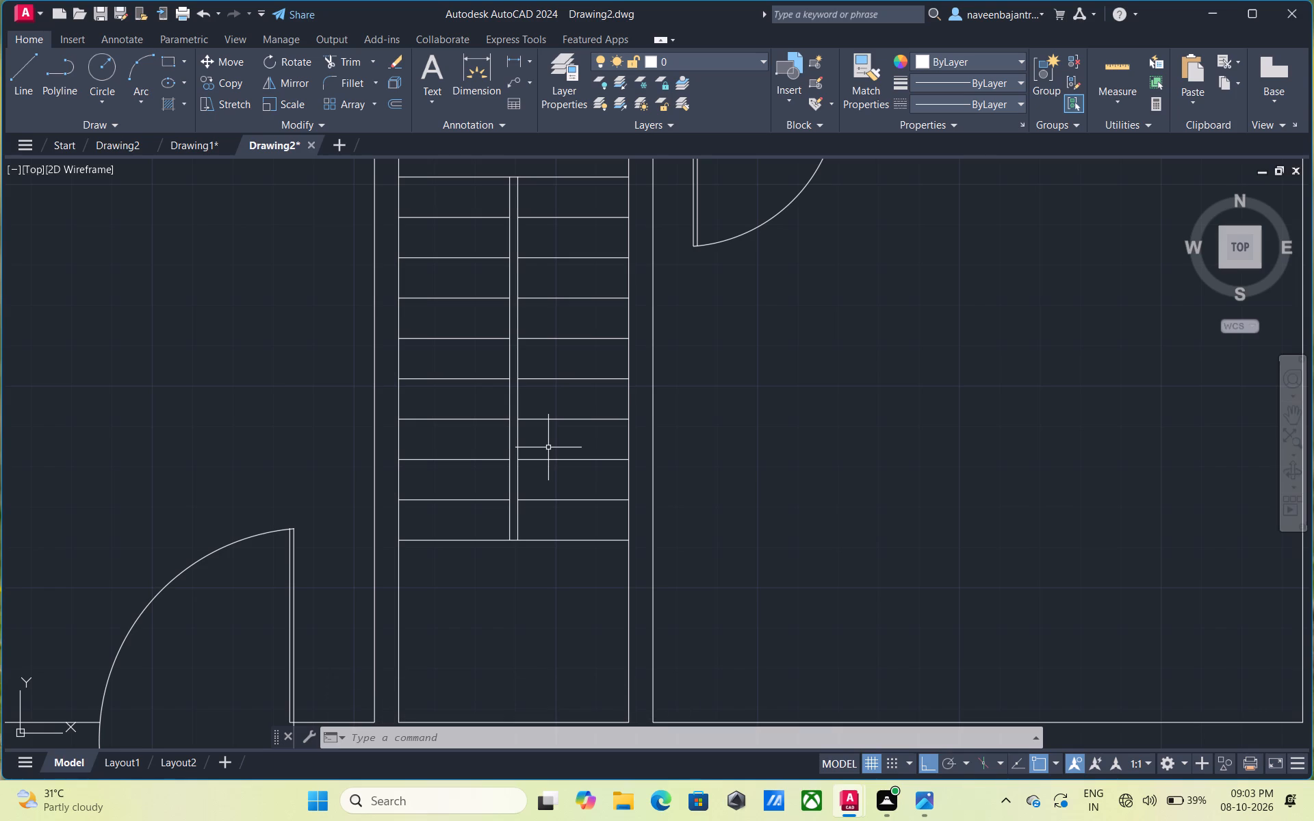
text(o)
key(space)
key(space)
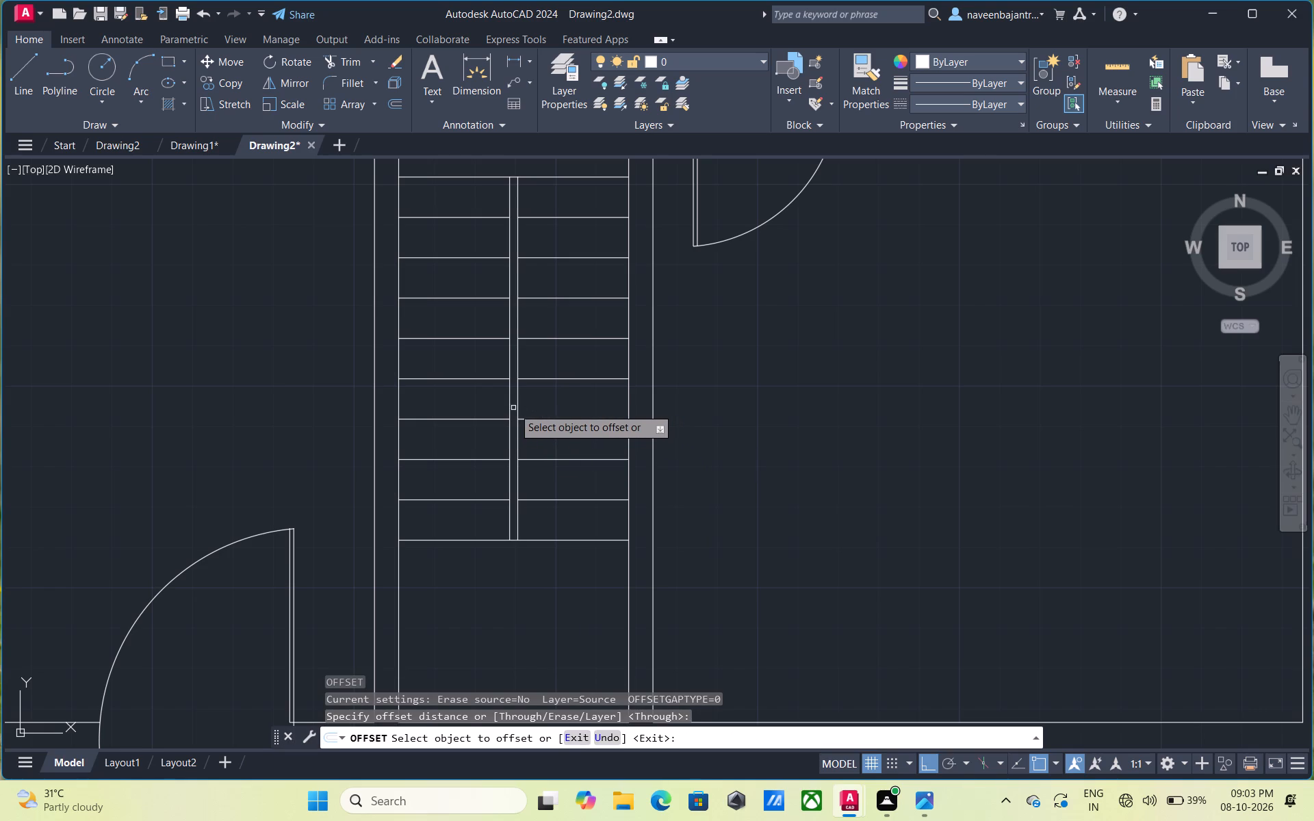
click(517, 406)
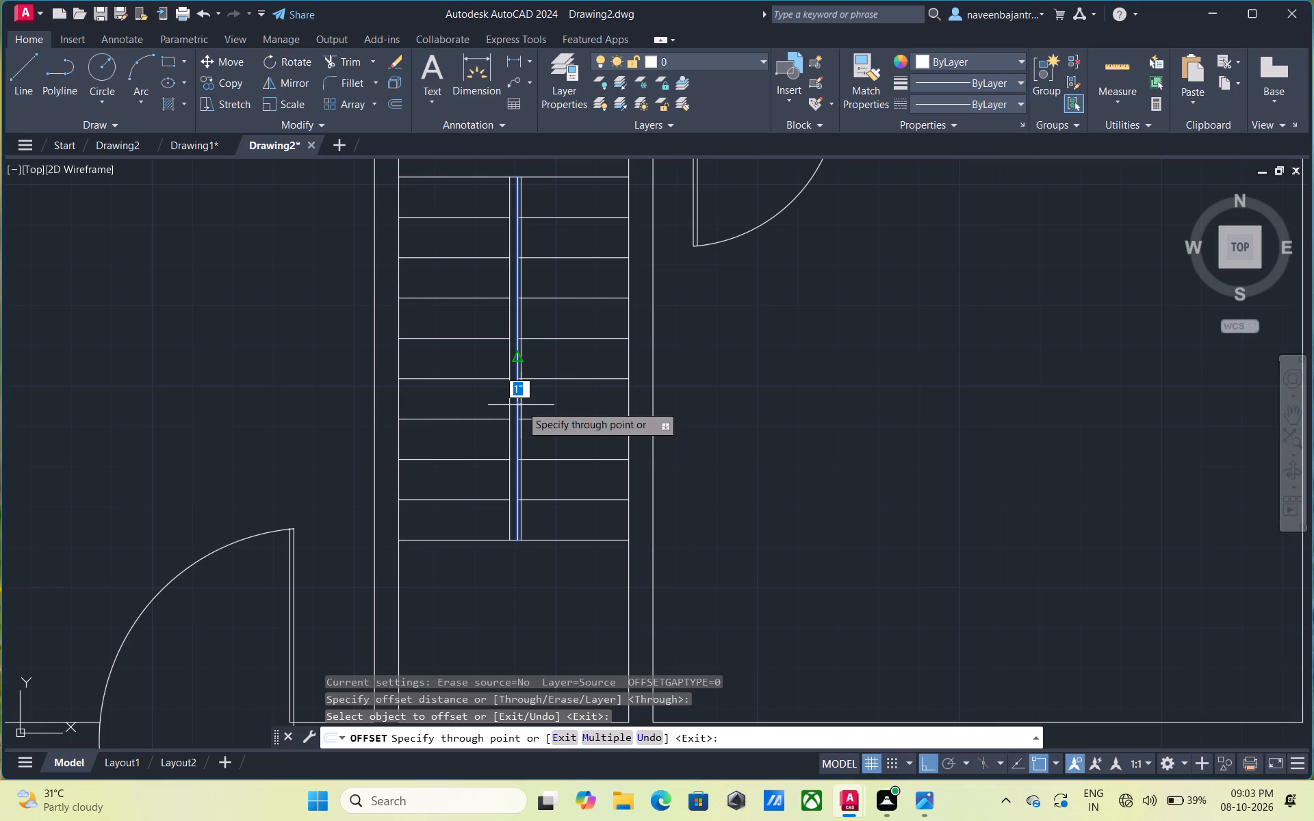
key(1)
key(shift+quotedbl)
key(Return)
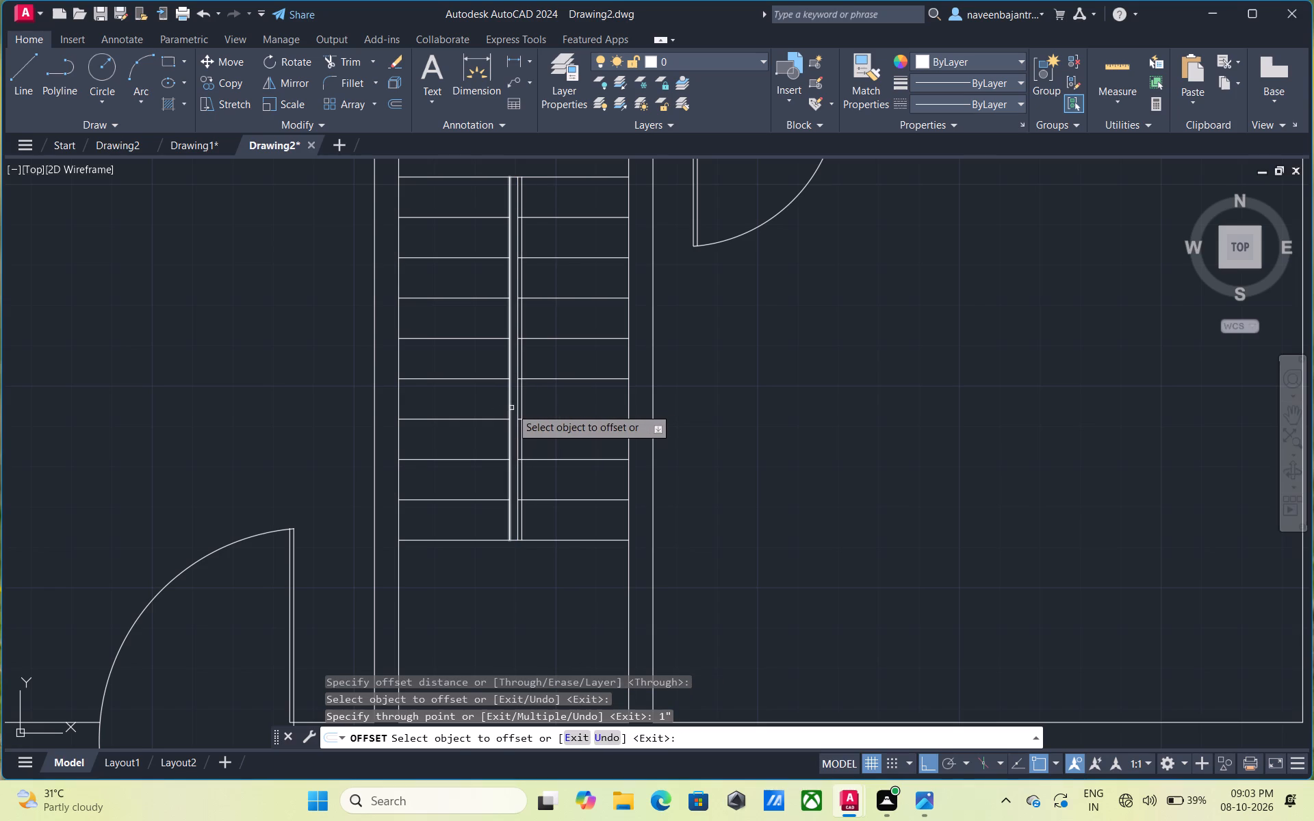
click(511, 408)
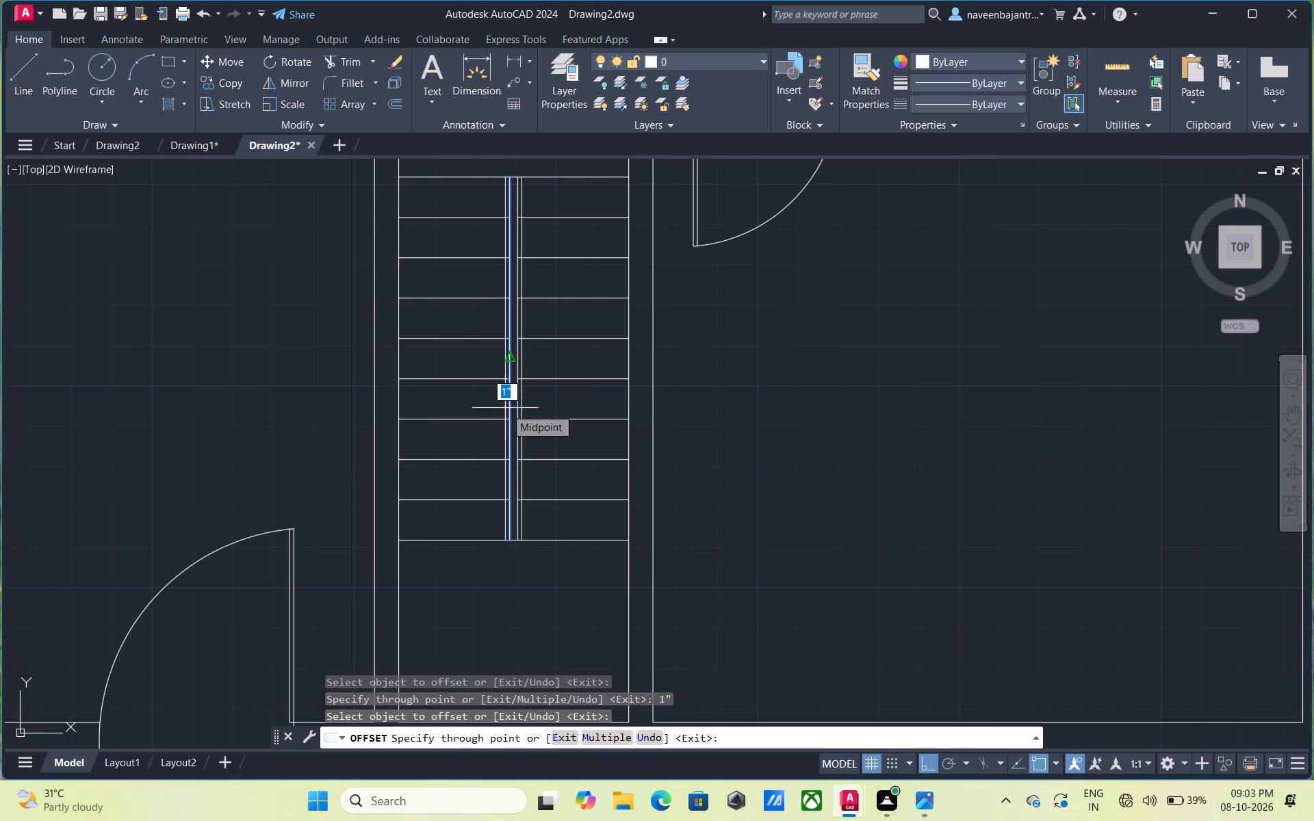
text(10)
key(BackSpace)
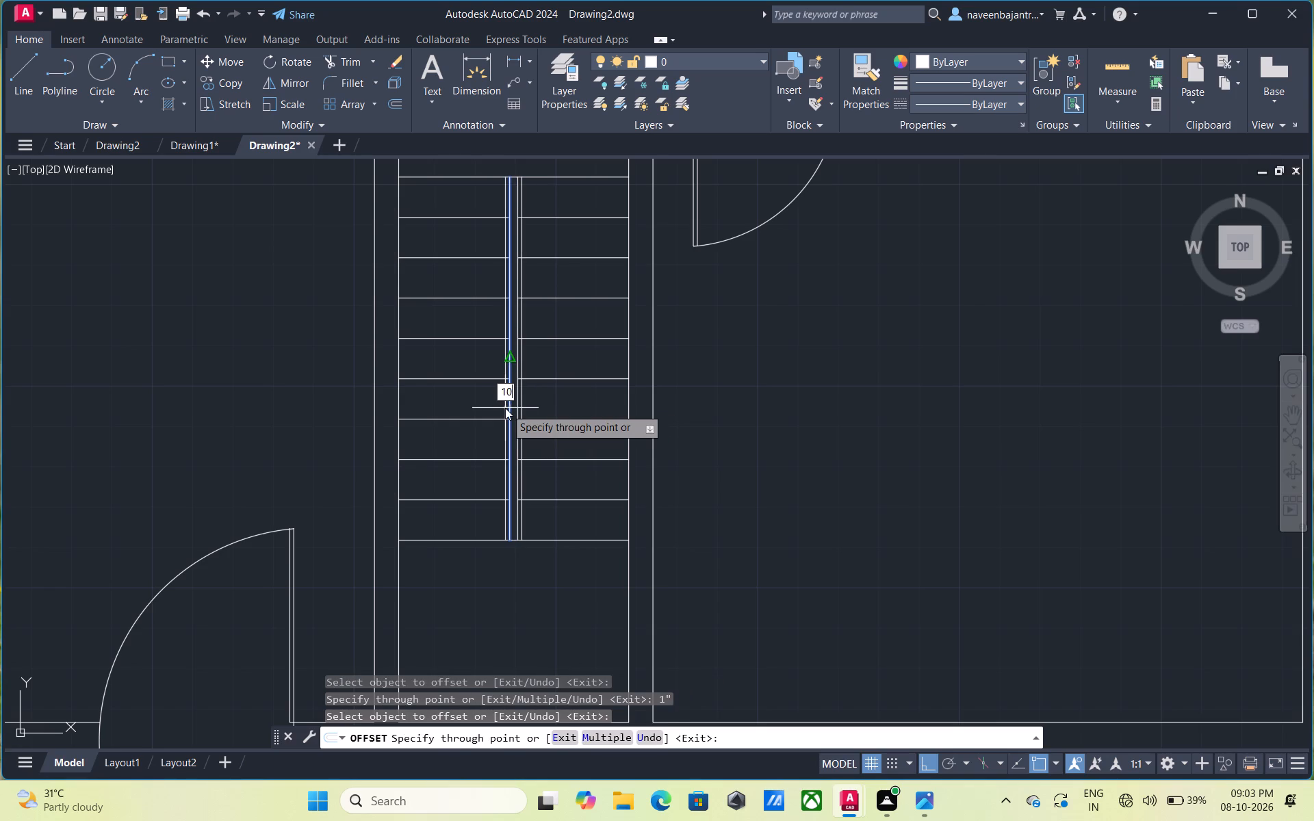
key(shift+quotedbl)
key(Return)
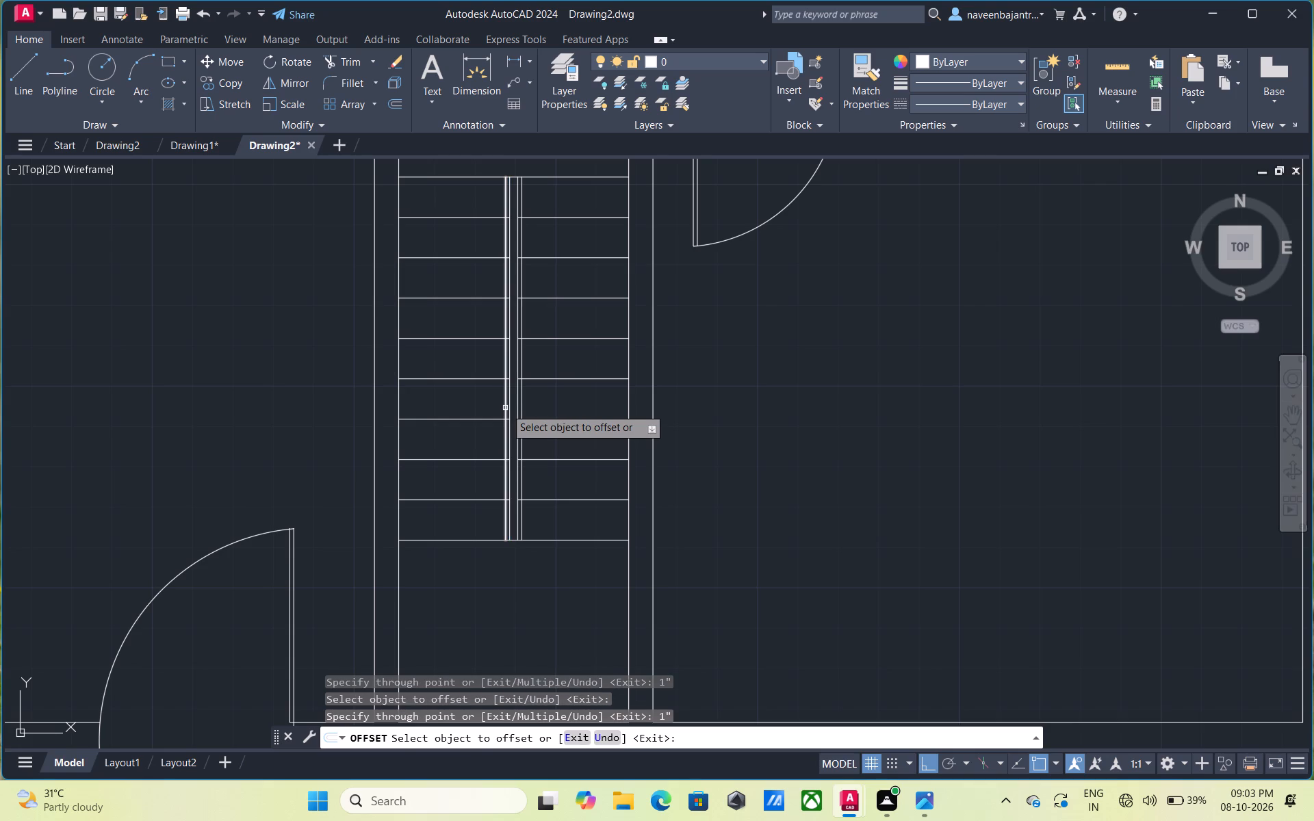
key(Escape)
Trim the two inner centre lines of the staircase across the three adjoining tread intervals around mid-height.
text(tr)
key(space)
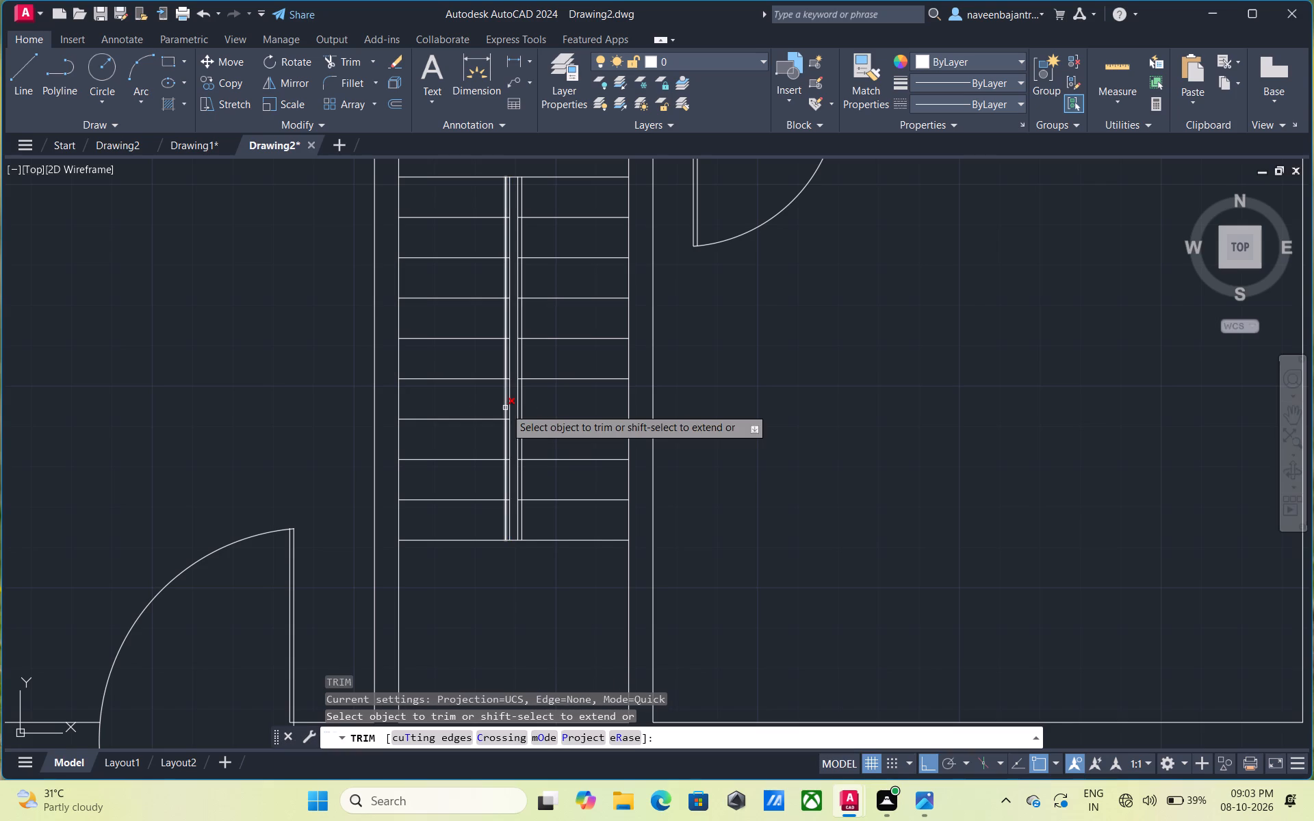
scroll(506, 408, up, 2)
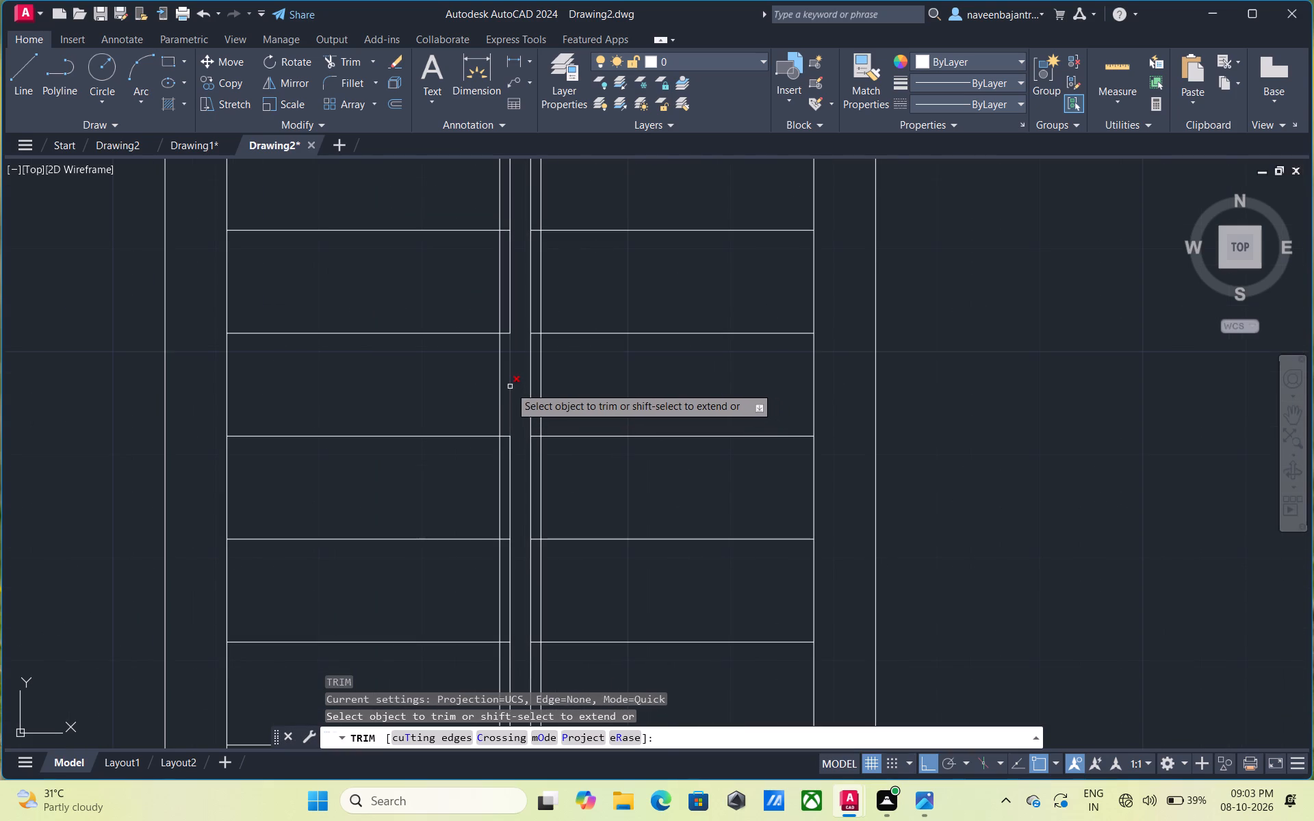
click(510, 387)
click(532, 381)
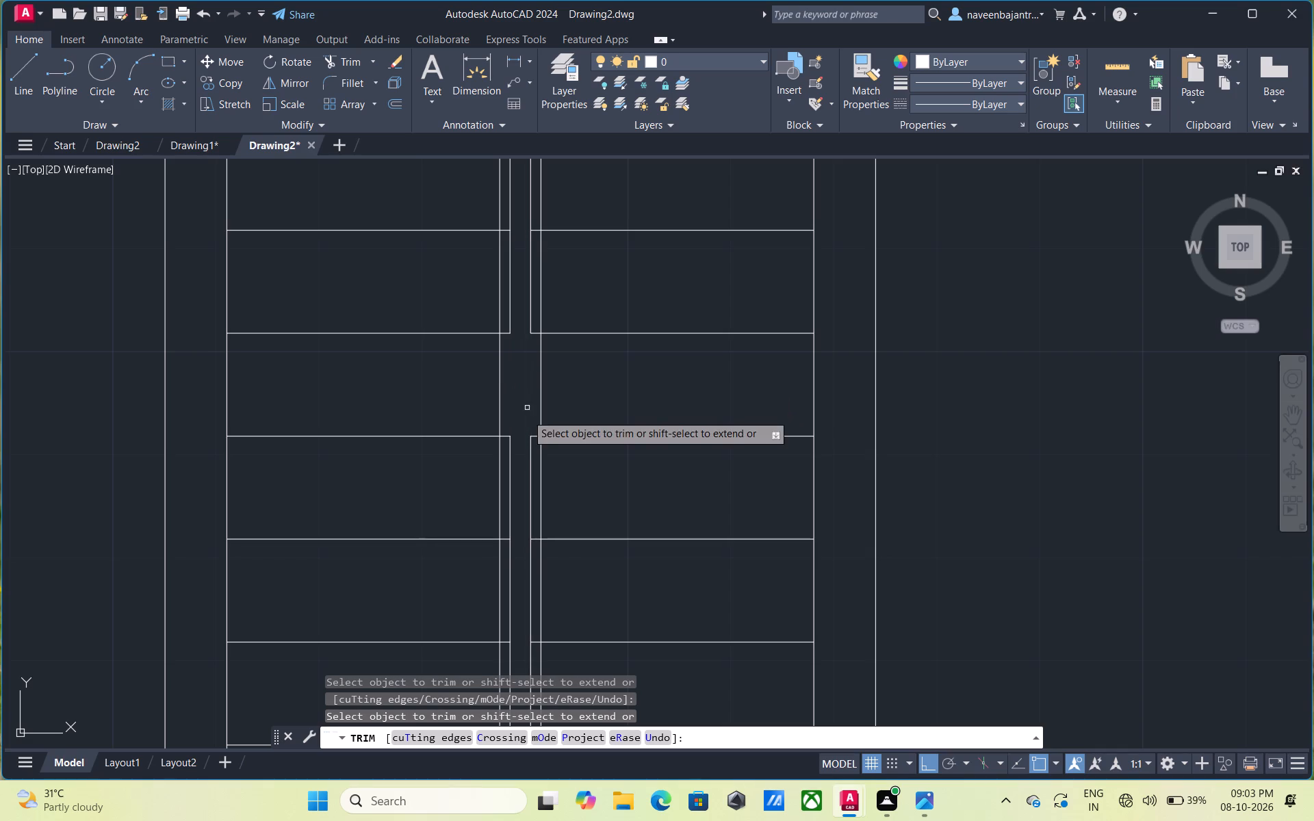
click(512, 450)
click(530, 461)
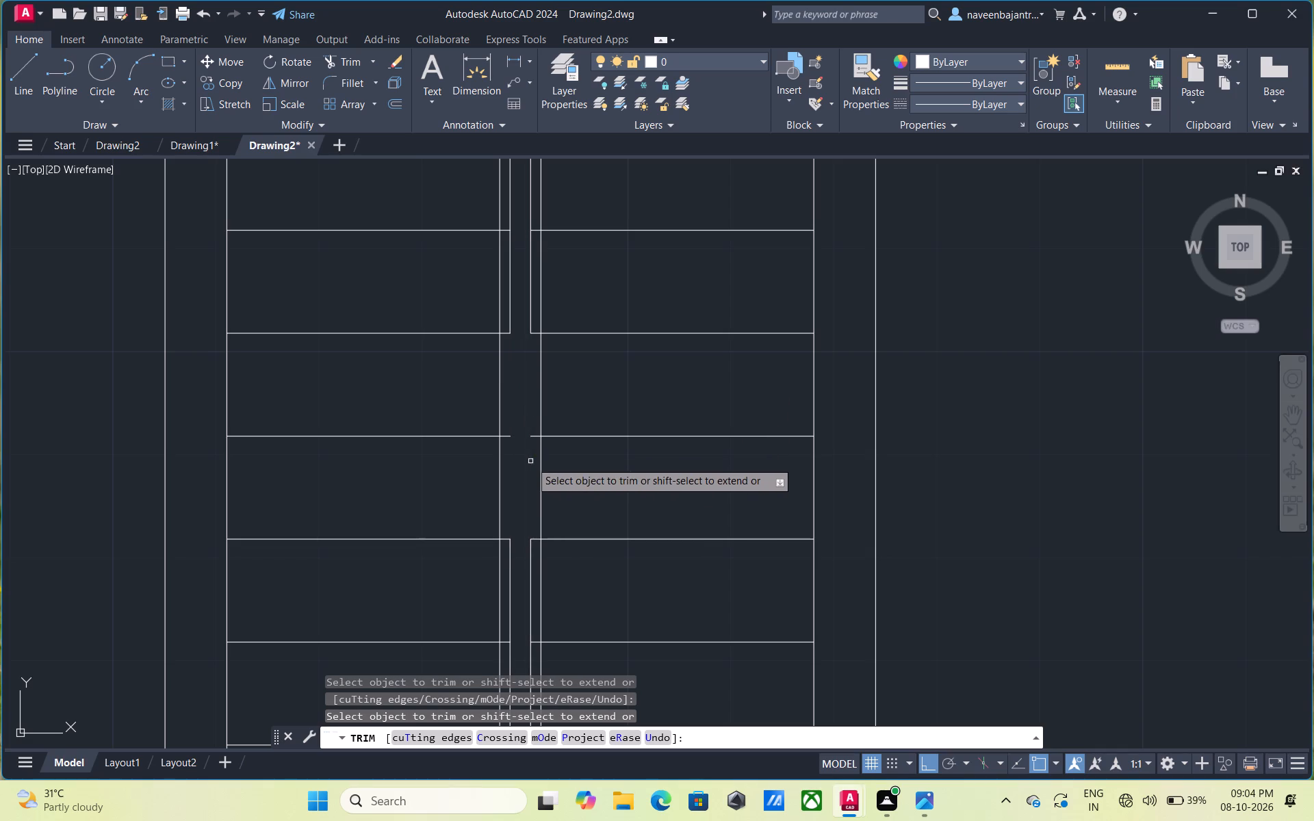
click(528, 308)
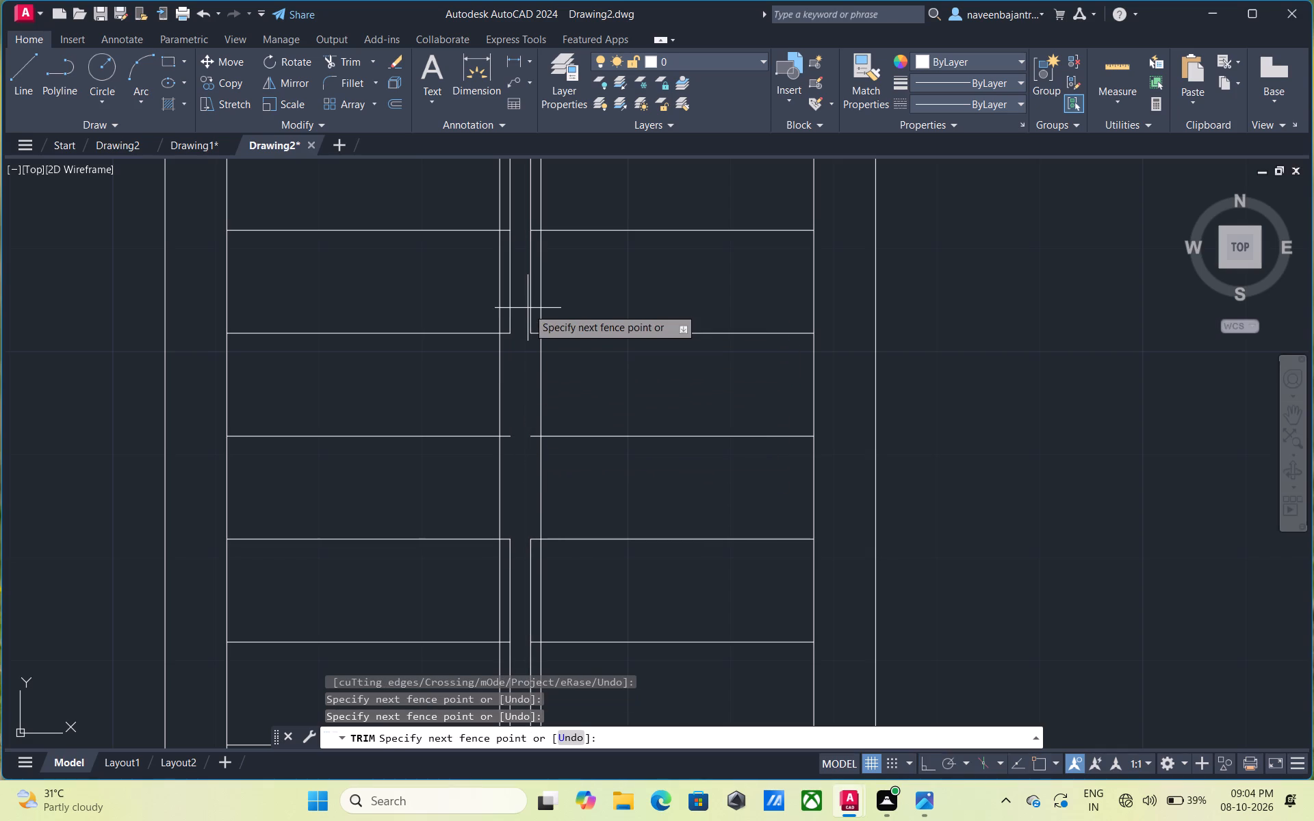
key(Escape)
text(tr)
key(space)
click(528, 307)
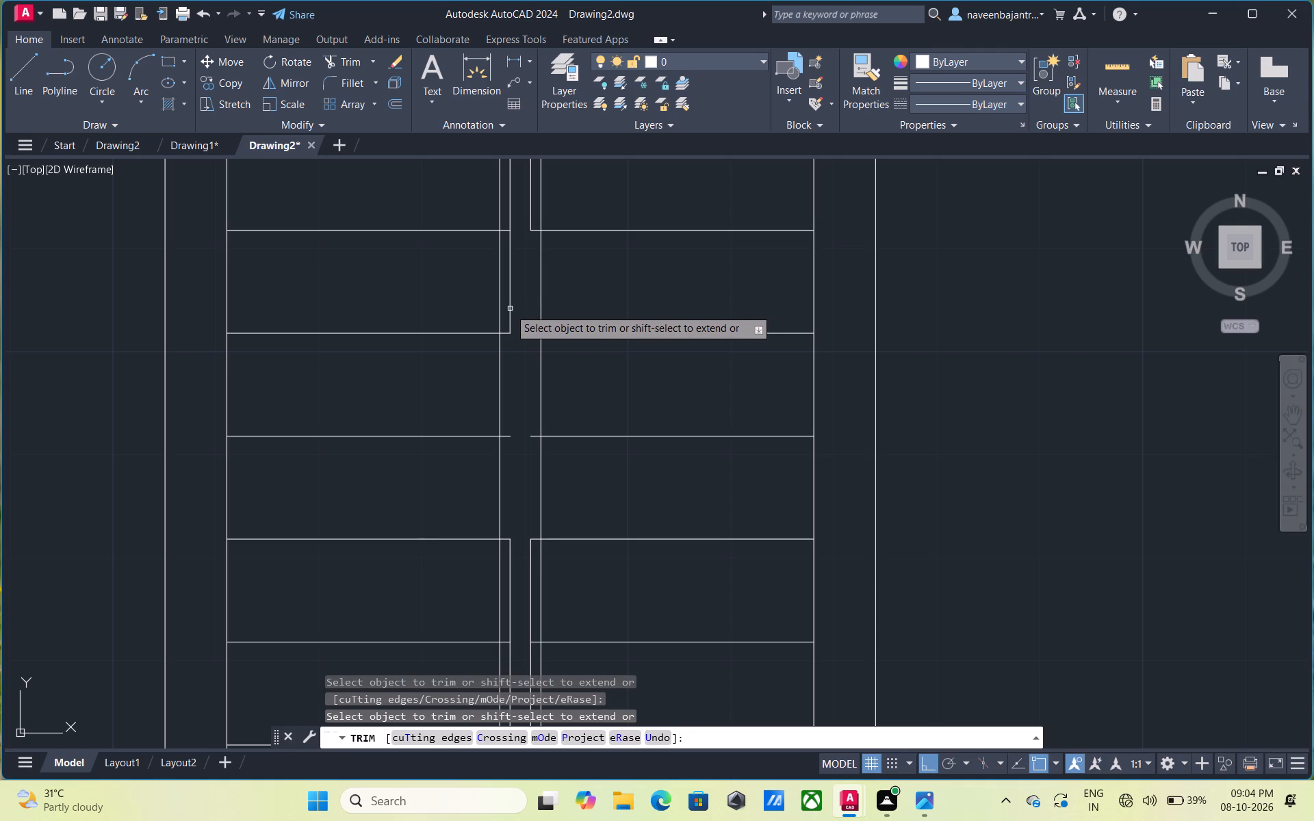
click(509, 309)
Trim the inner centre lines in the staircase's two lowest intervals, plus the tread stubs of the two lowest intermediate treads inside the divider.
scroll(509, 309, down, 2)
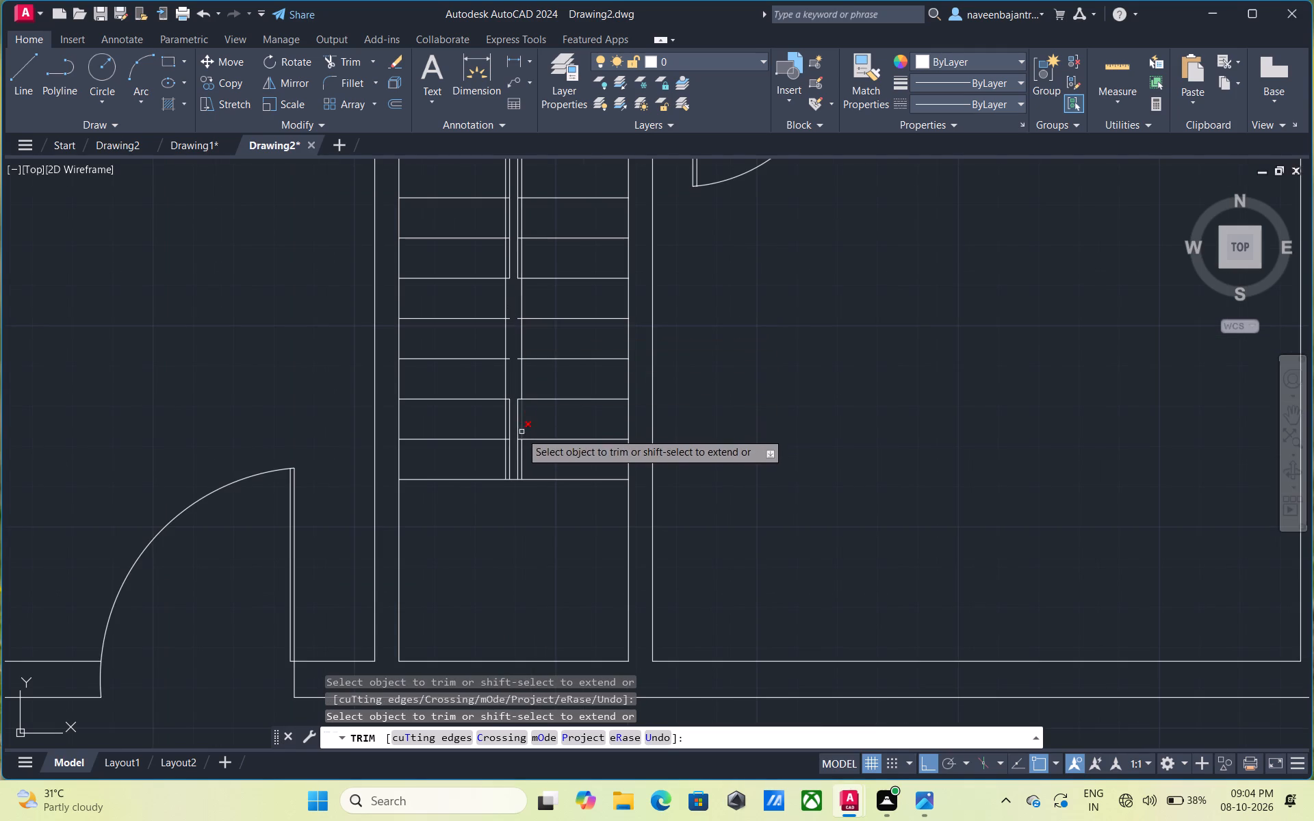
scroll(505, 432, up, 3)
click(514, 427)
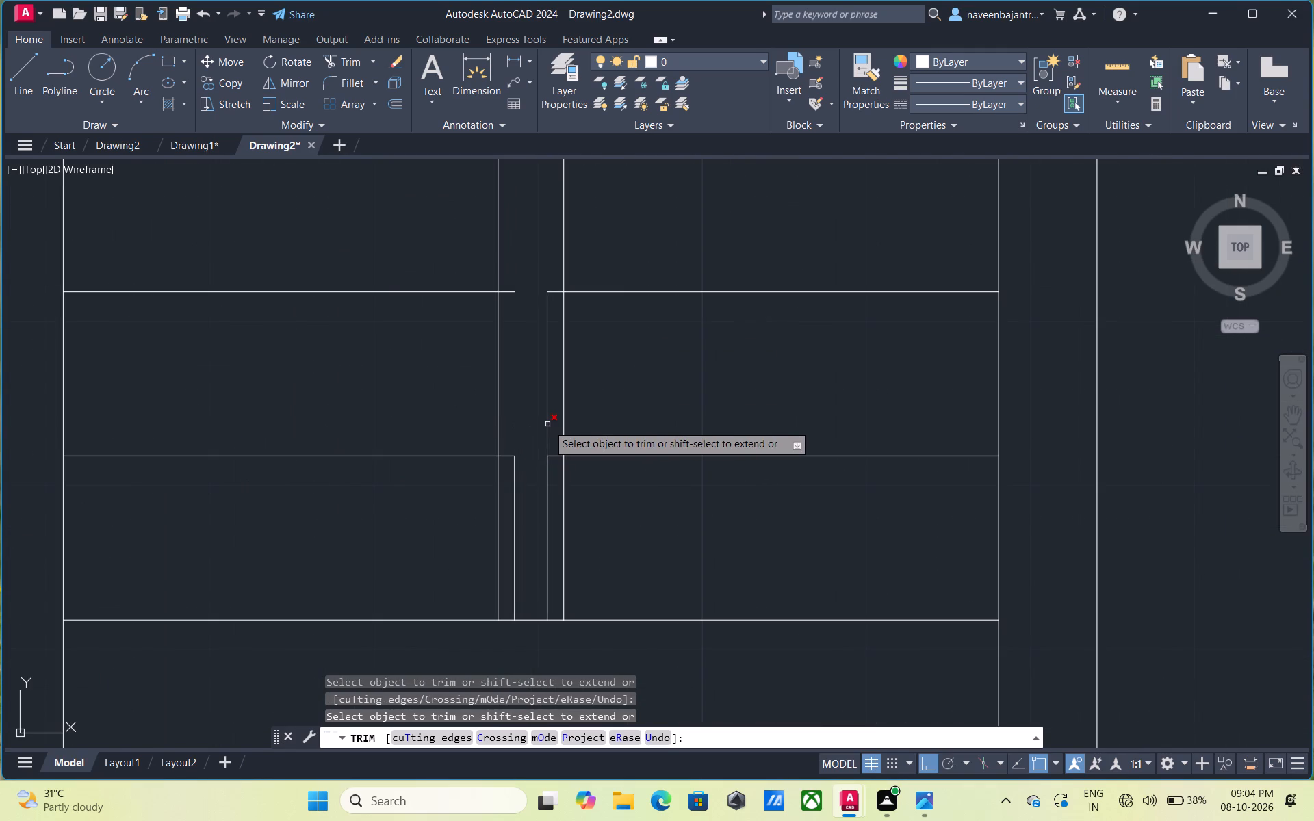
click(547, 424)
click(548, 478)
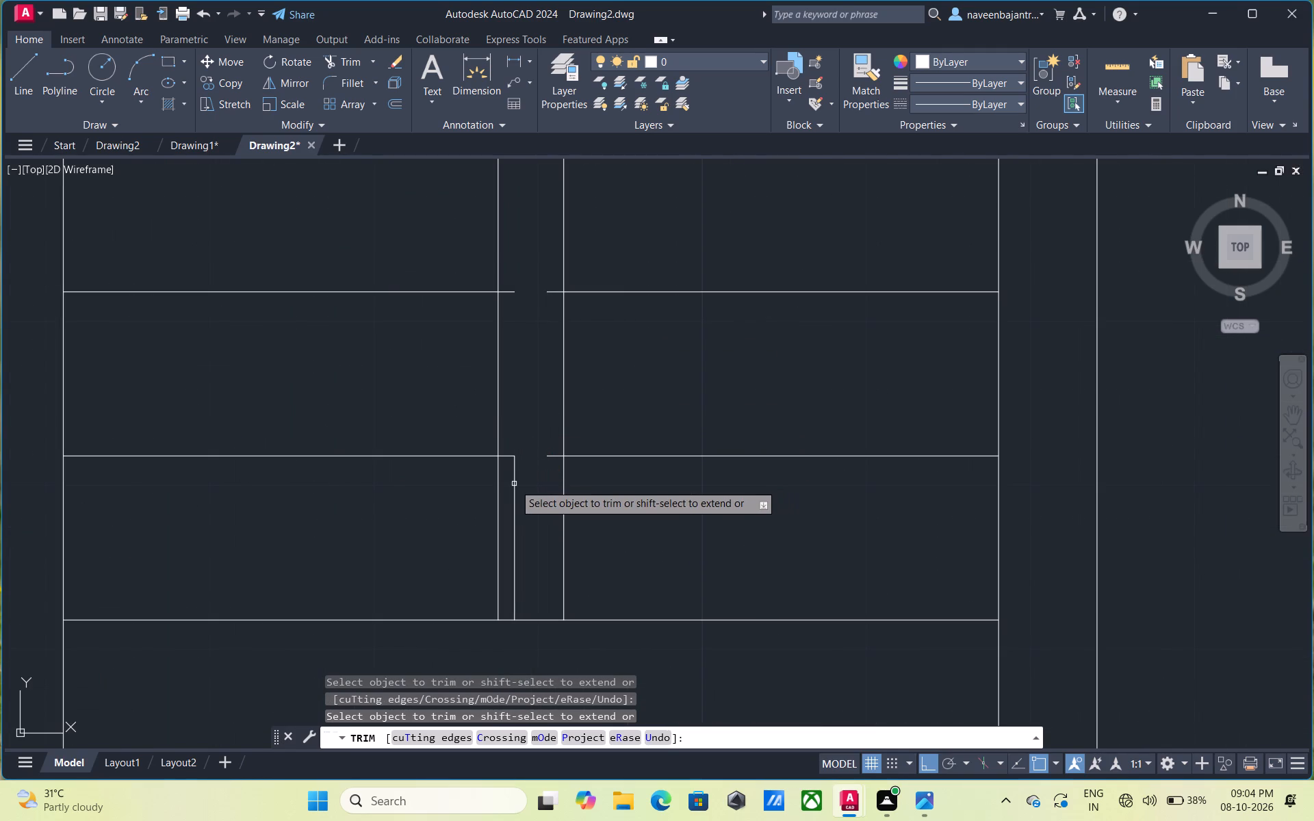
click(514, 484)
click(510, 458)
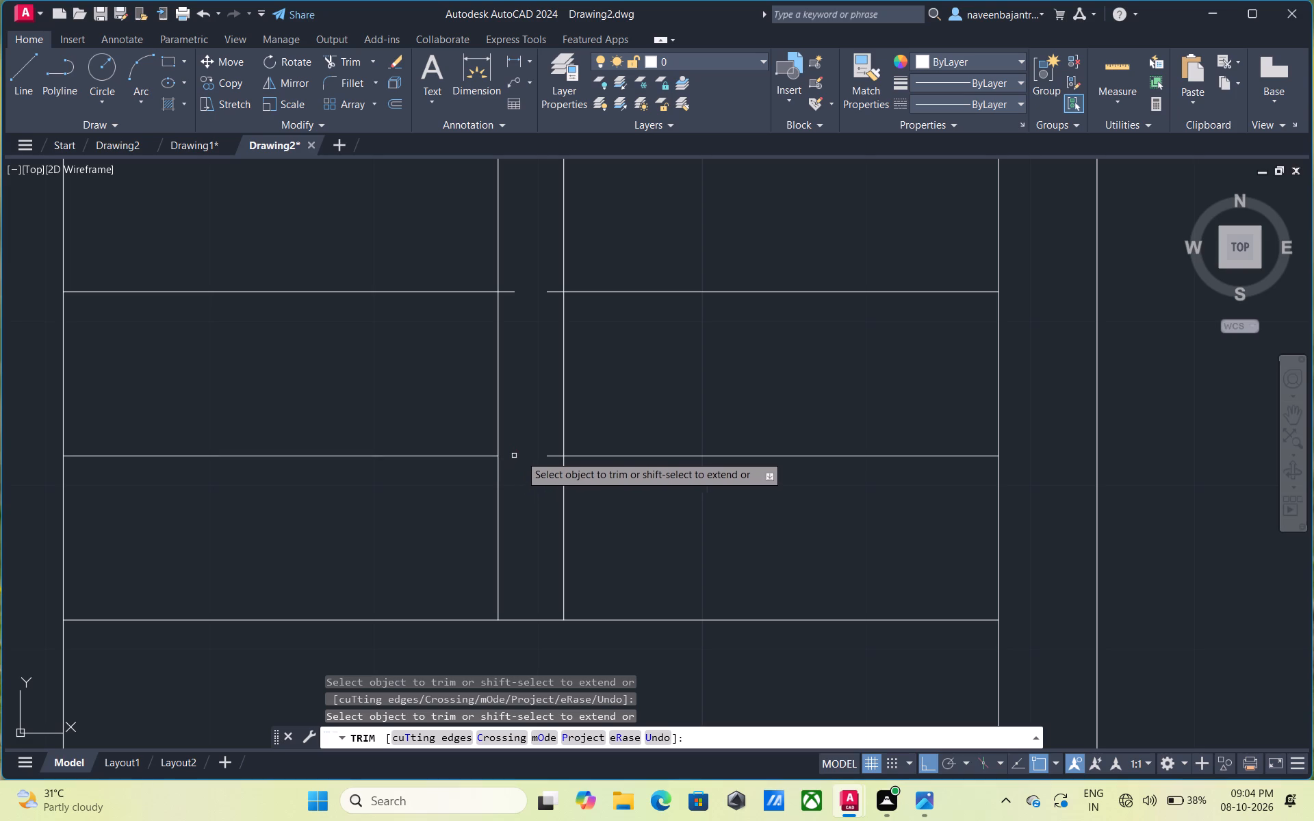
click(548, 458)
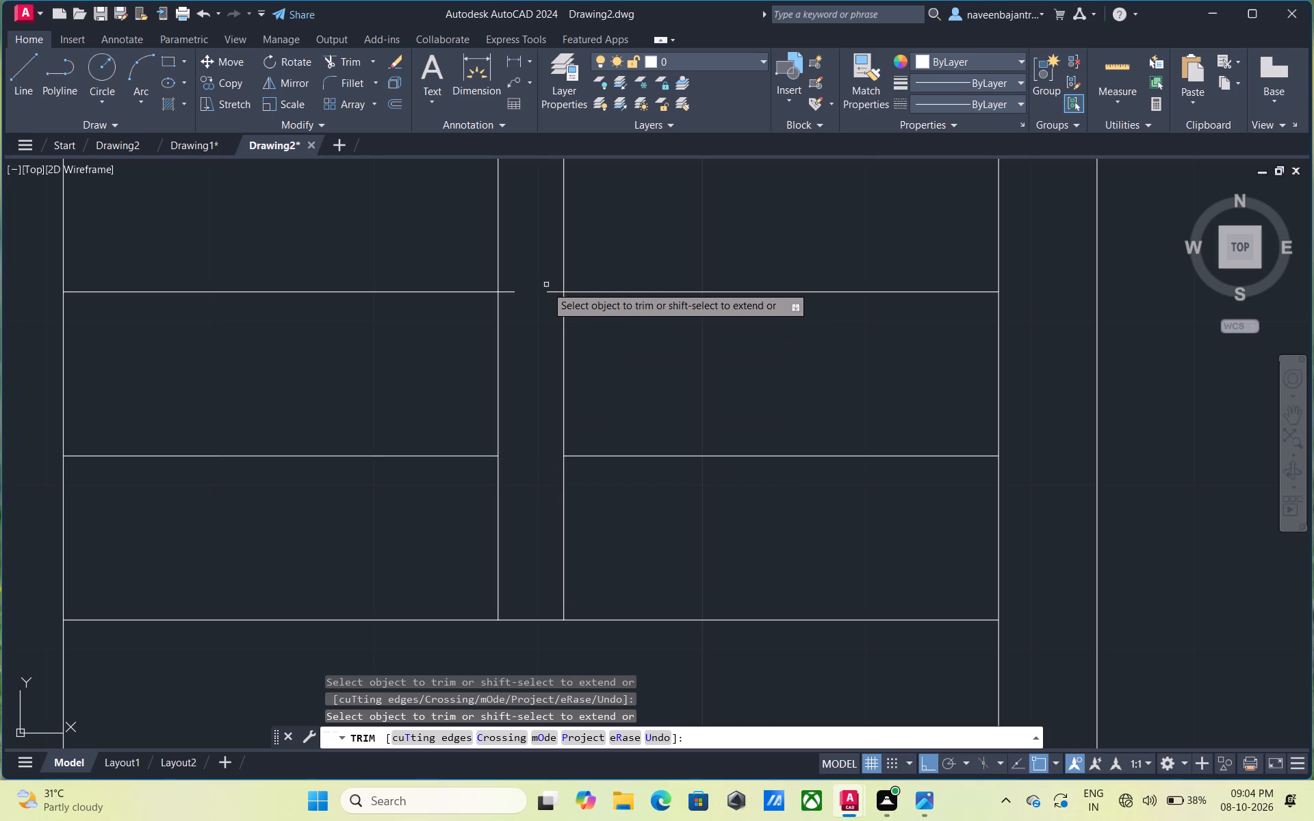
click(548, 293)
click(506, 292)
scroll(506, 294, down, 3)
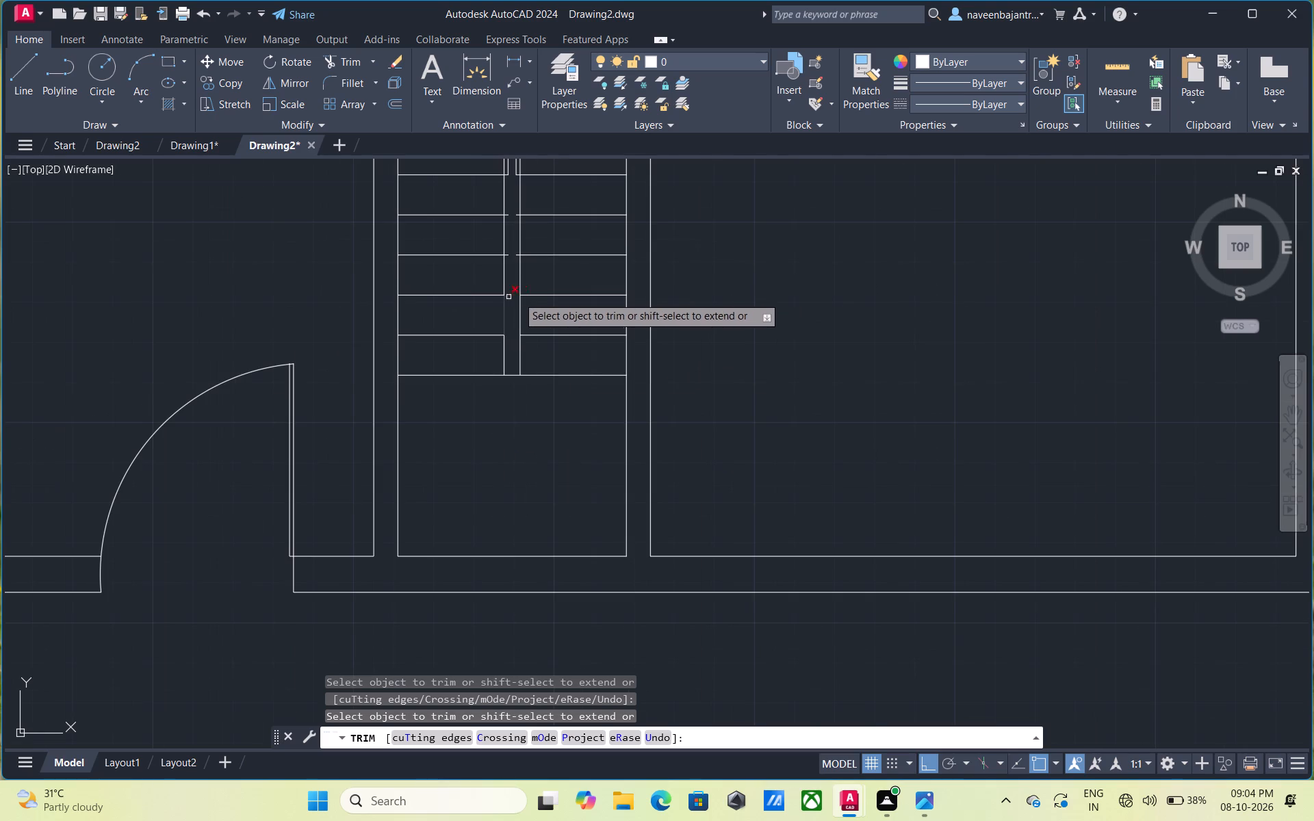
Trim the divider stubs of the next three treads up, and the inner centre lines in the interval above them.
middle_drag(513, 291, 516, 489)
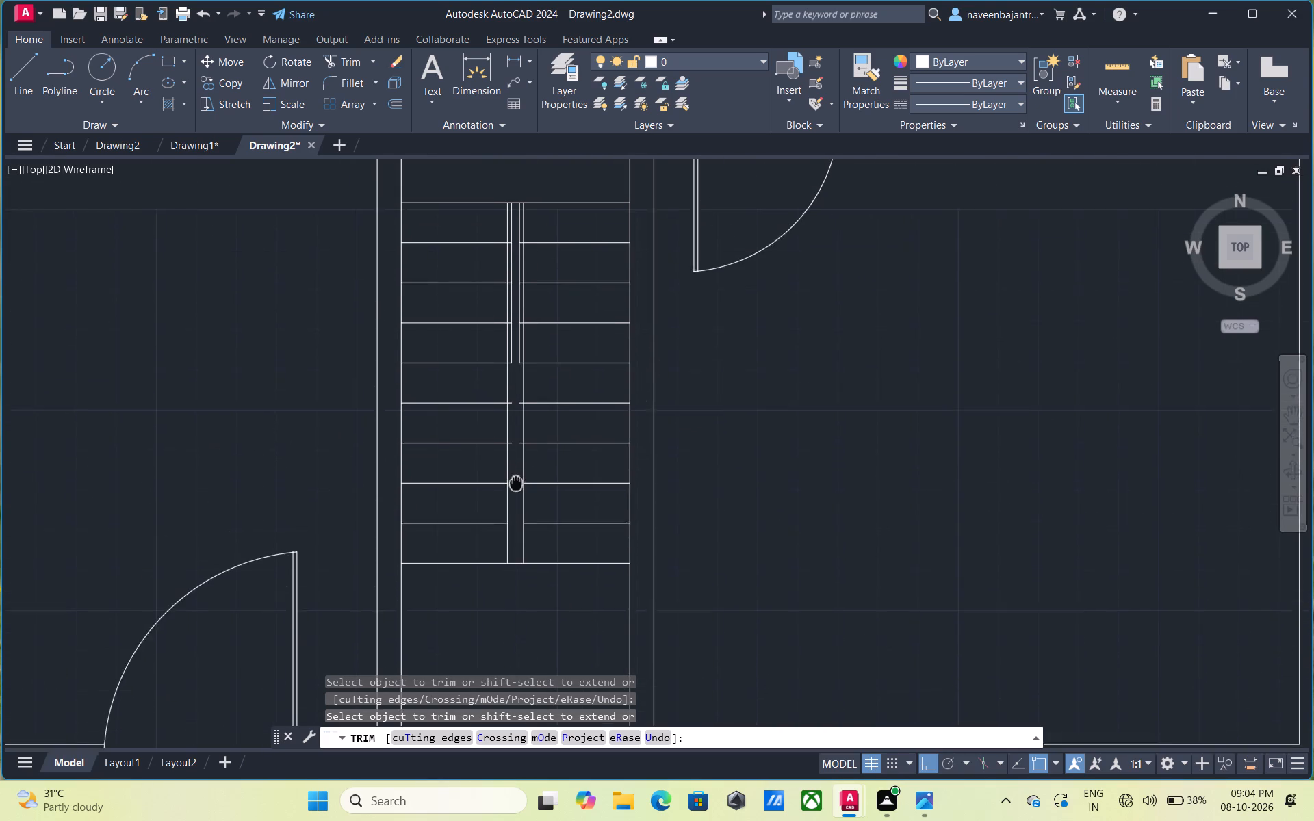
middle_drag(516, 489, 517, 510)
scroll(518, 506, up, 1)
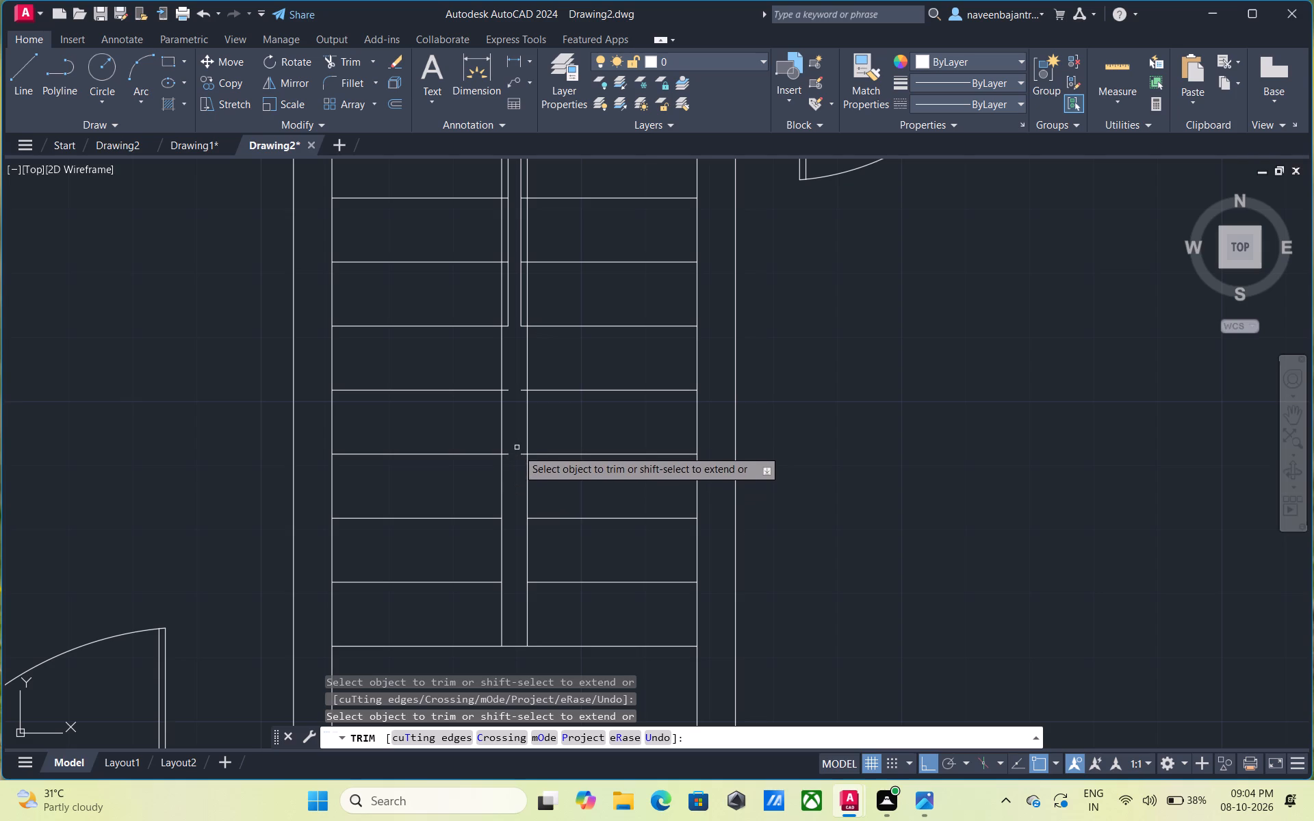
click(521, 454)
click(508, 452)
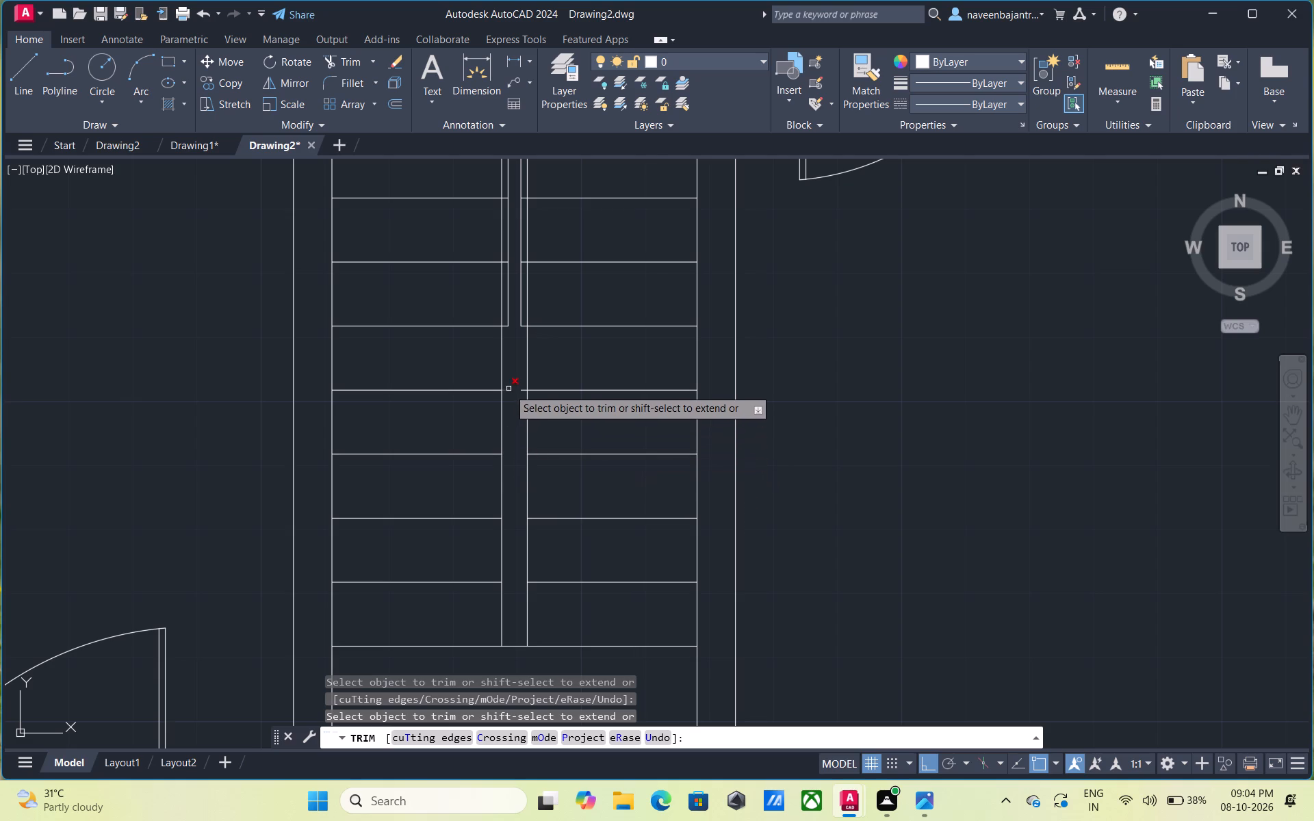
click(508, 389)
click(521, 389)
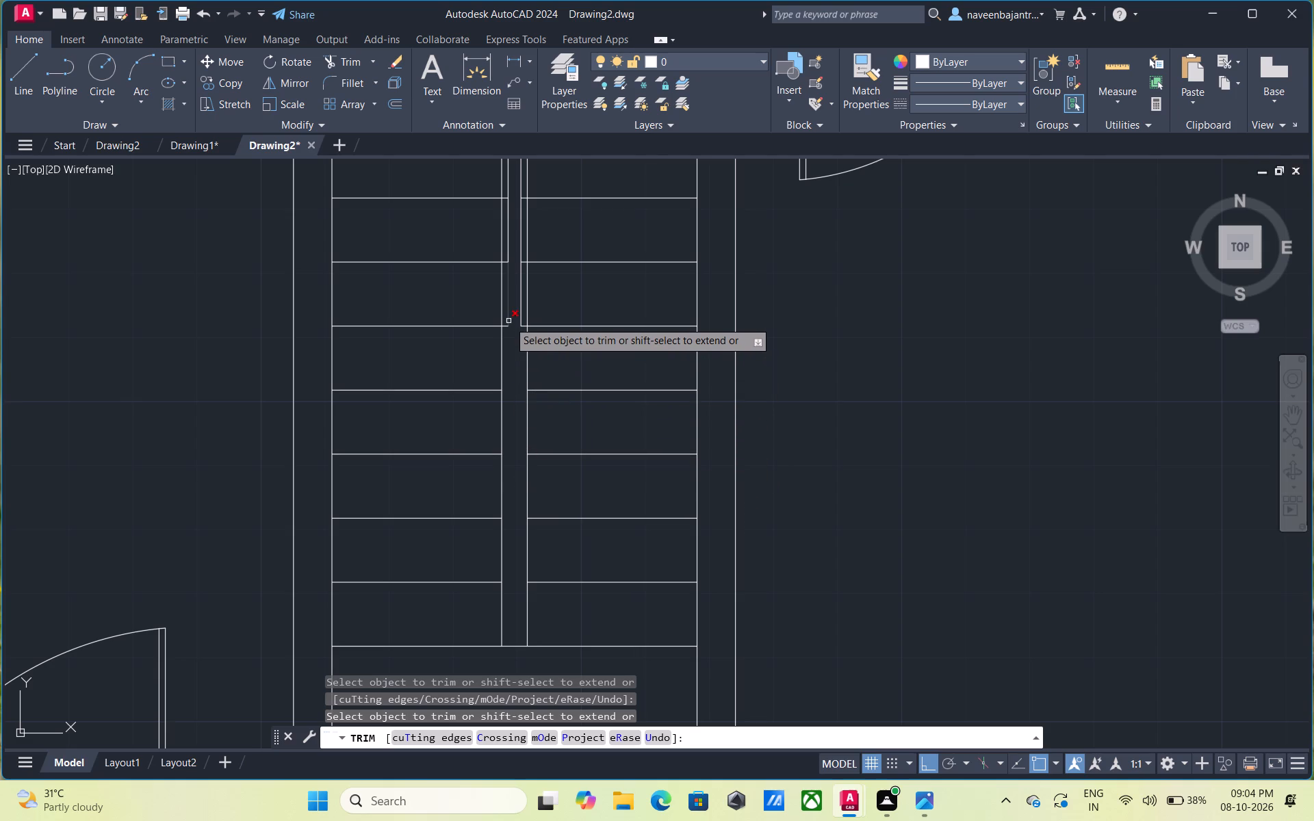
click(508, 321)
click(508, 328)
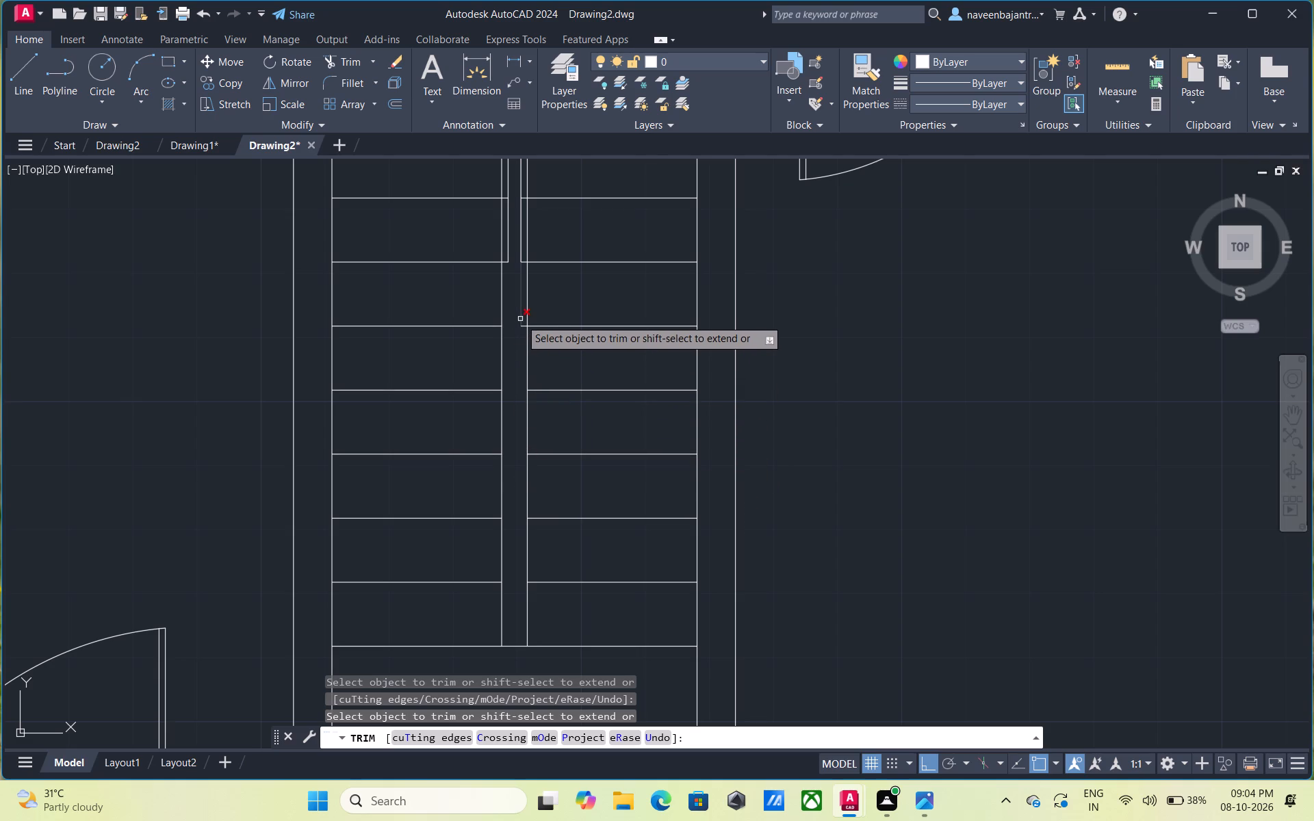
click(520, 319)
click(521, 328)
Trim the inner centre lines across the next two intervals up the staircase, with the divider stubs of their two lower treads.
middle_drag(519, 323, 519, 330)
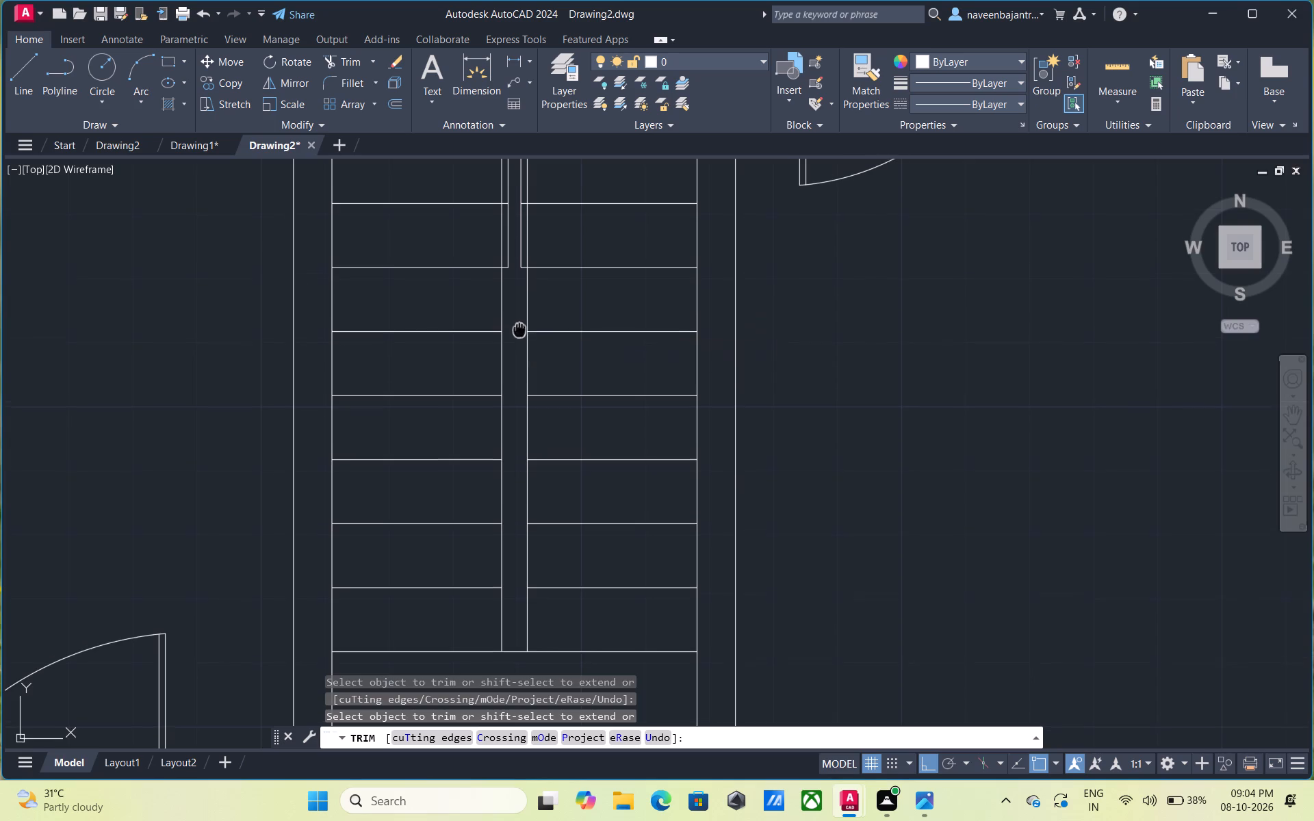
middle_drag(519, 330, 524, 520)
scroll(522, 491, up, 1)
middle_drag(523, 499, 521, 521)
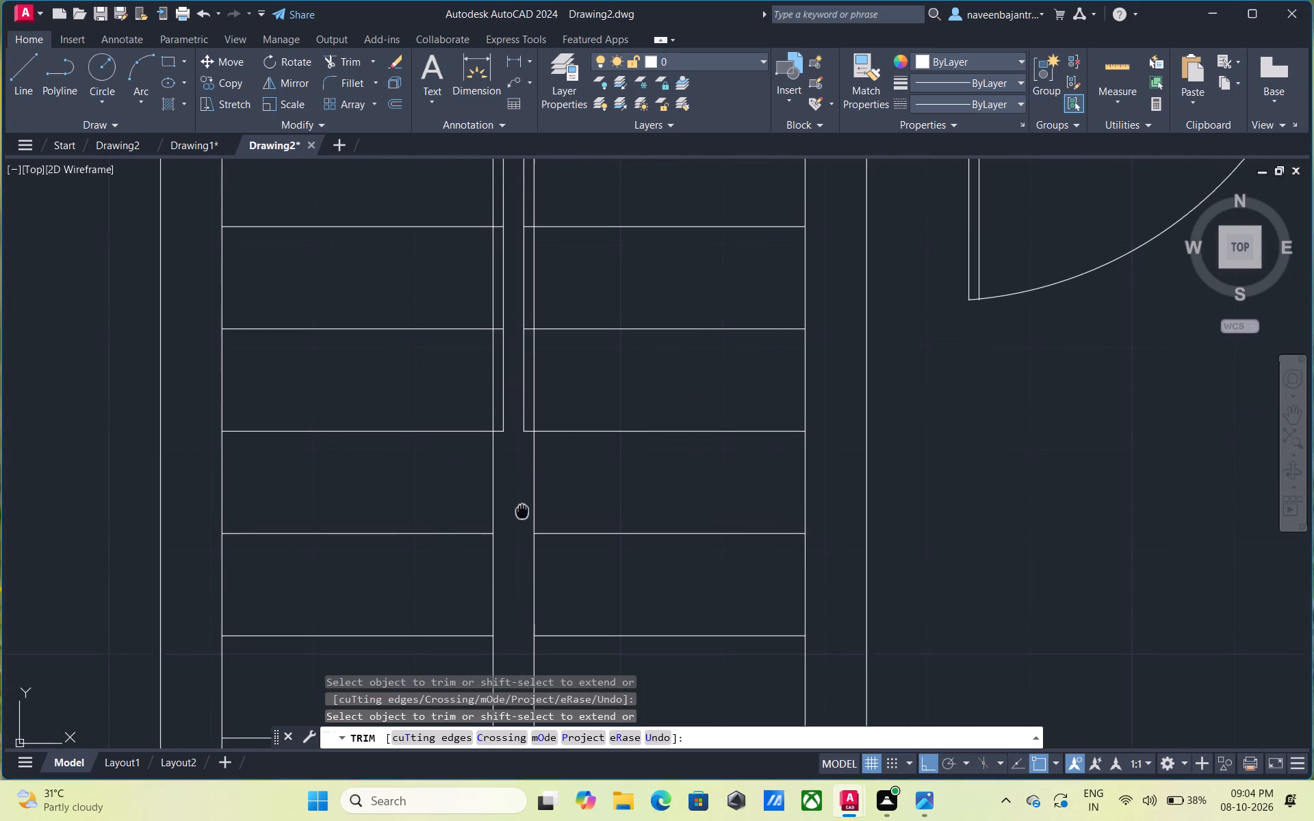
middle_drag(521, 521, 521, 533)
click(504, 446)
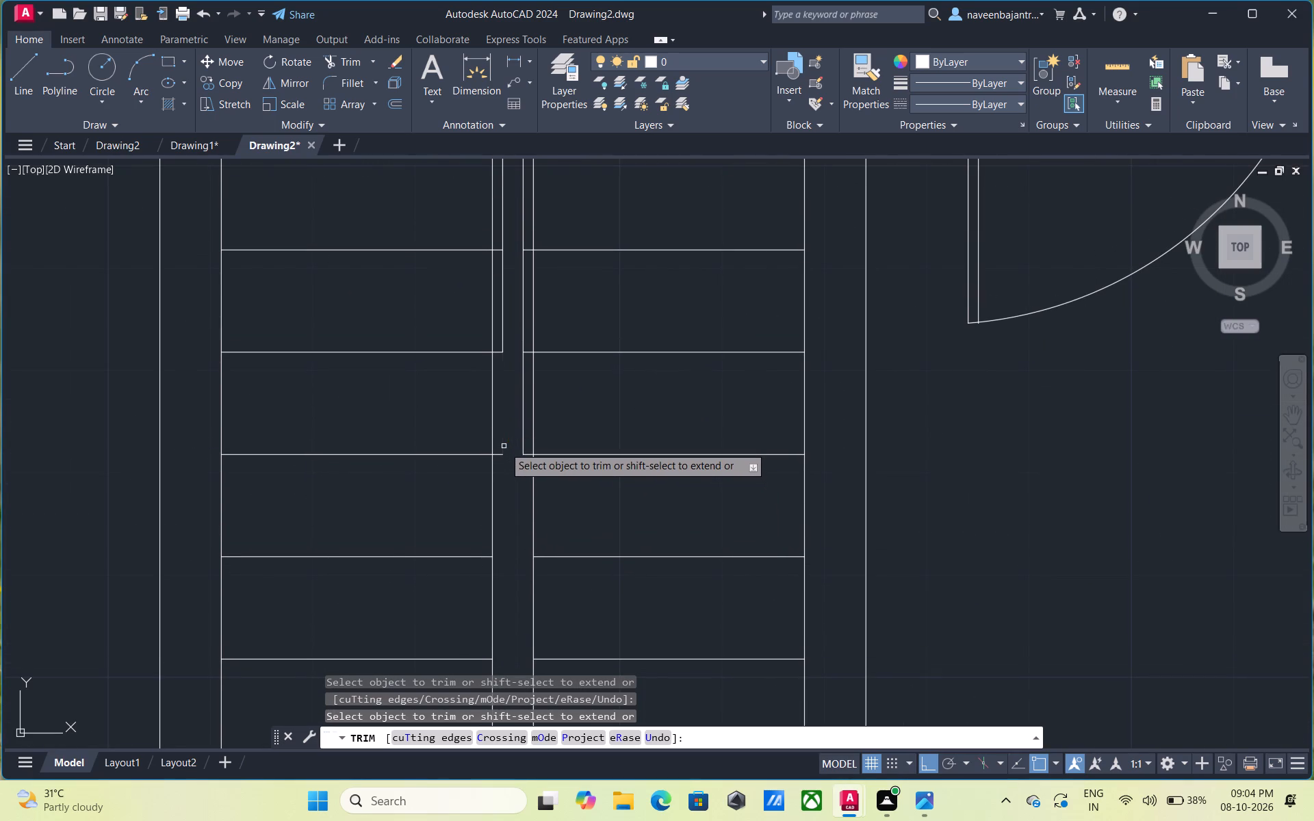
click(523, 441)
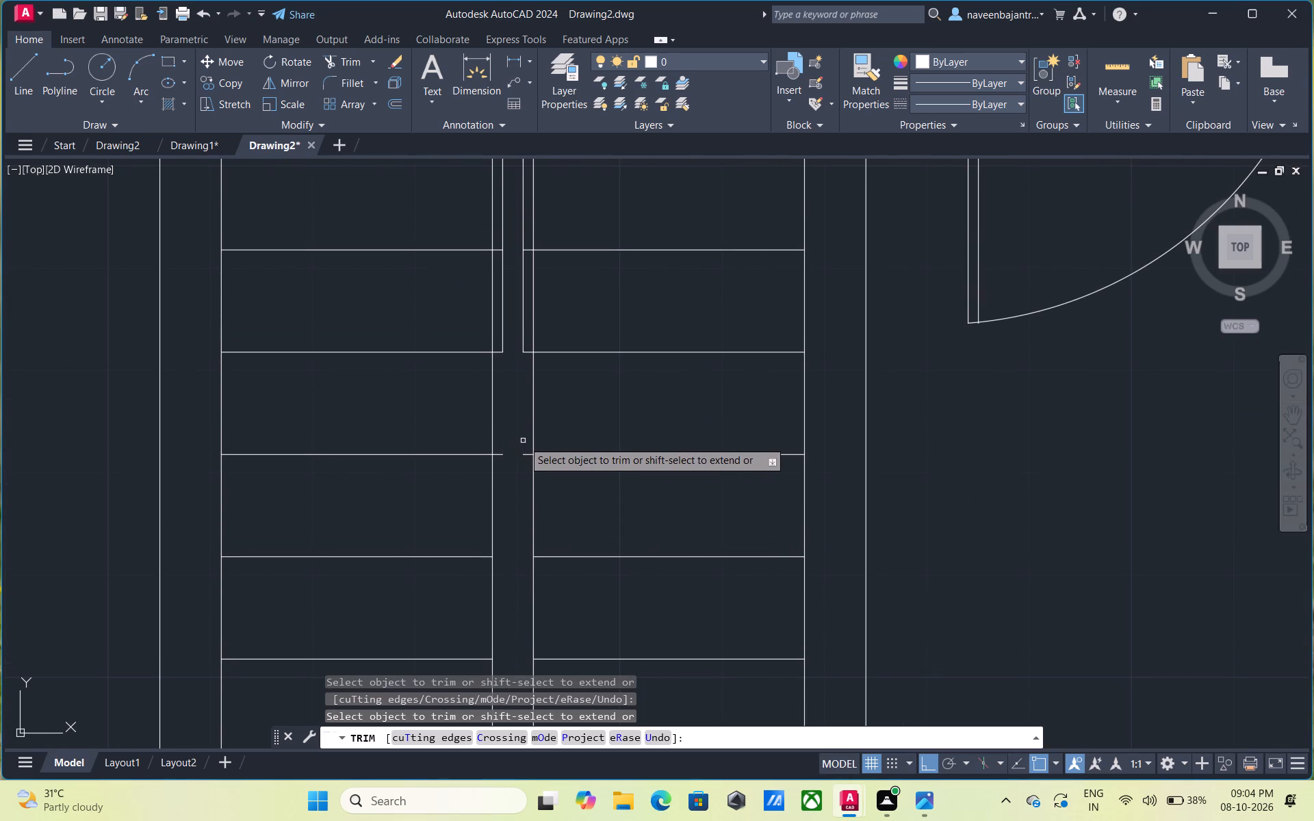
click(526, 454)
click(504, 454)
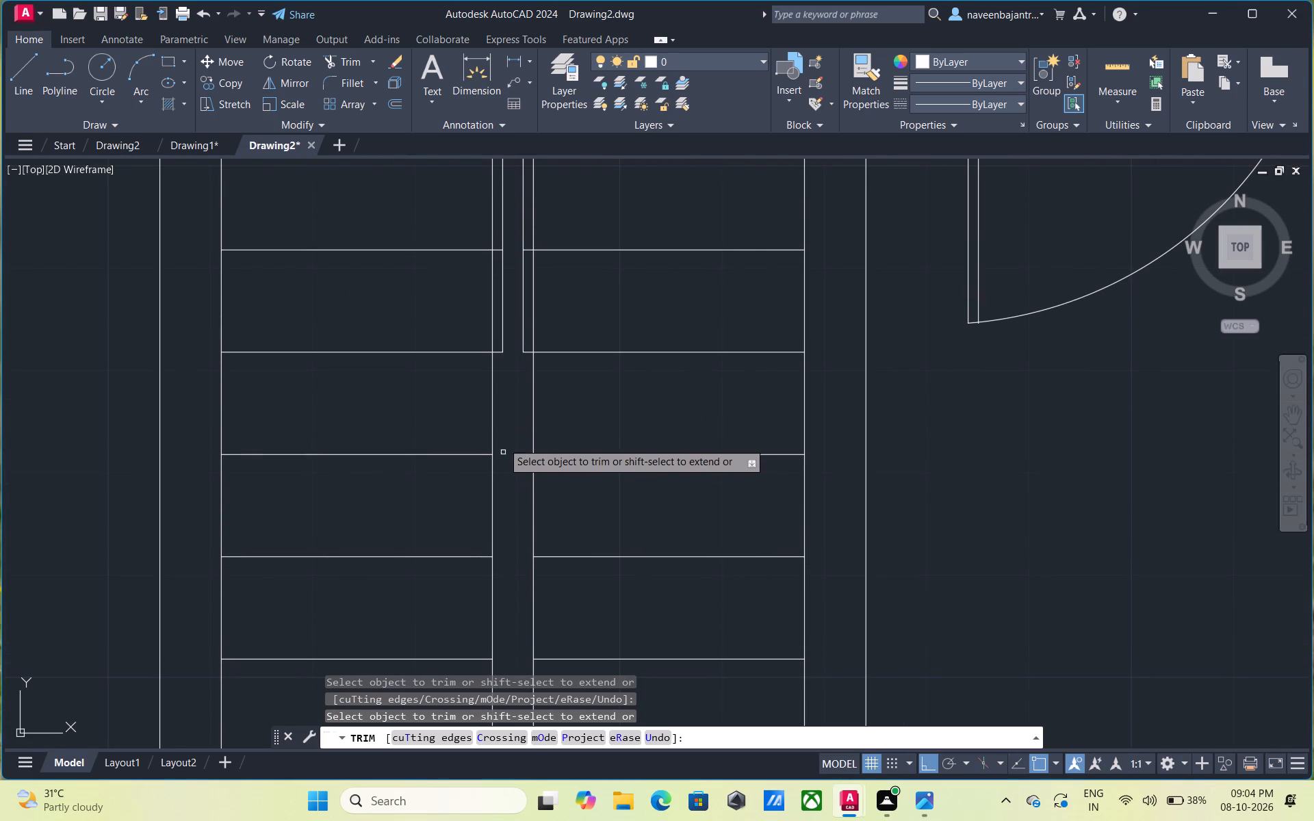
click(498, 354)
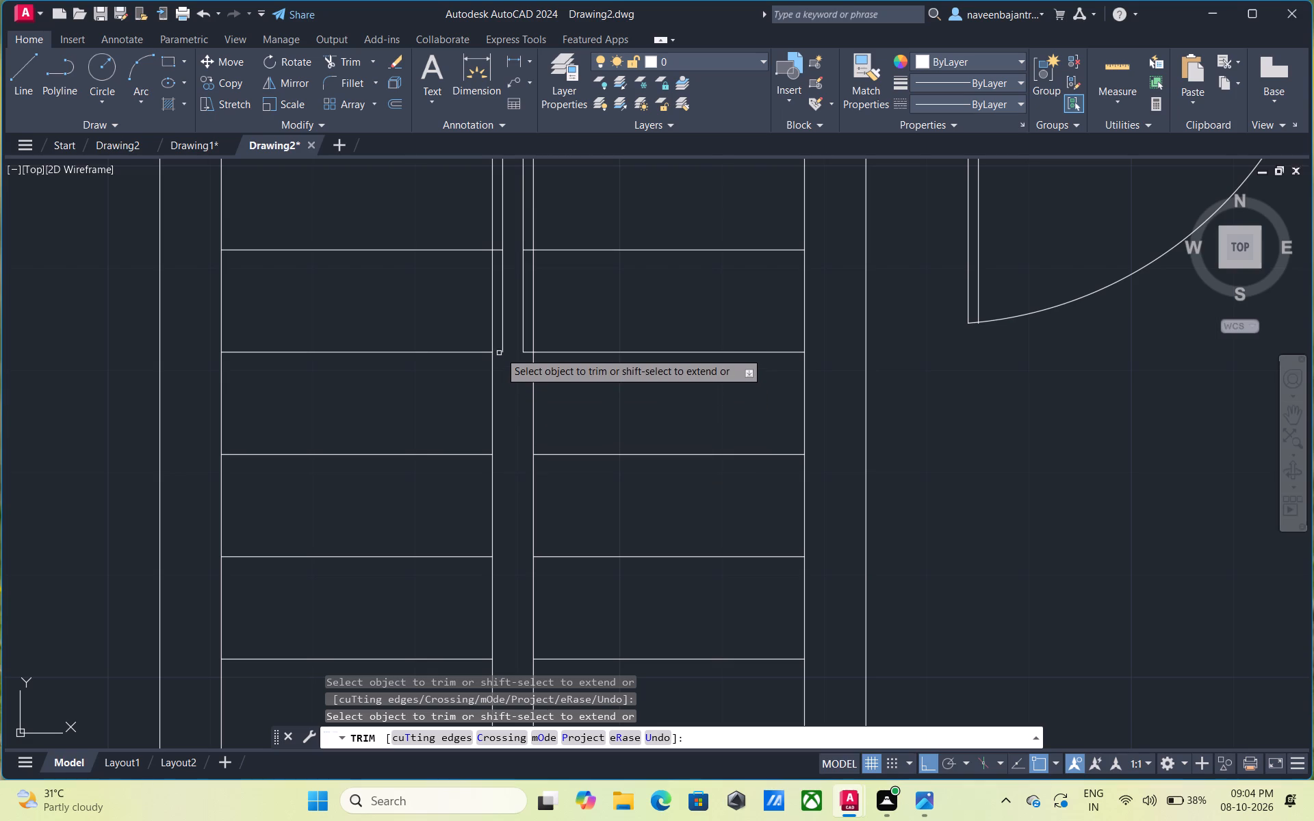
click(500, 348)
click(521, 346)
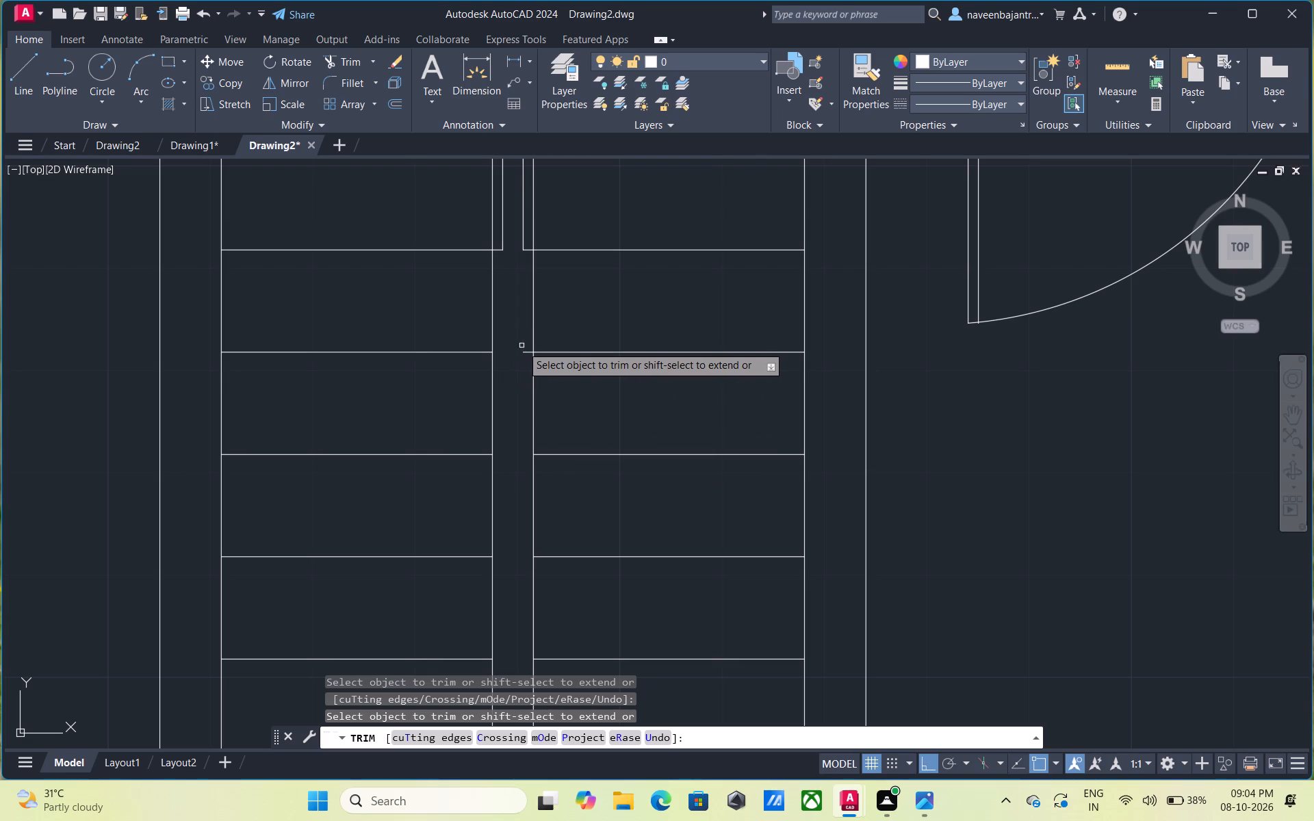
click(524, 351)
Trim the remaining inner centre lines in the topmost interval and the last two tread stubs inside the divider.
scroll(524, 354, down, 3)
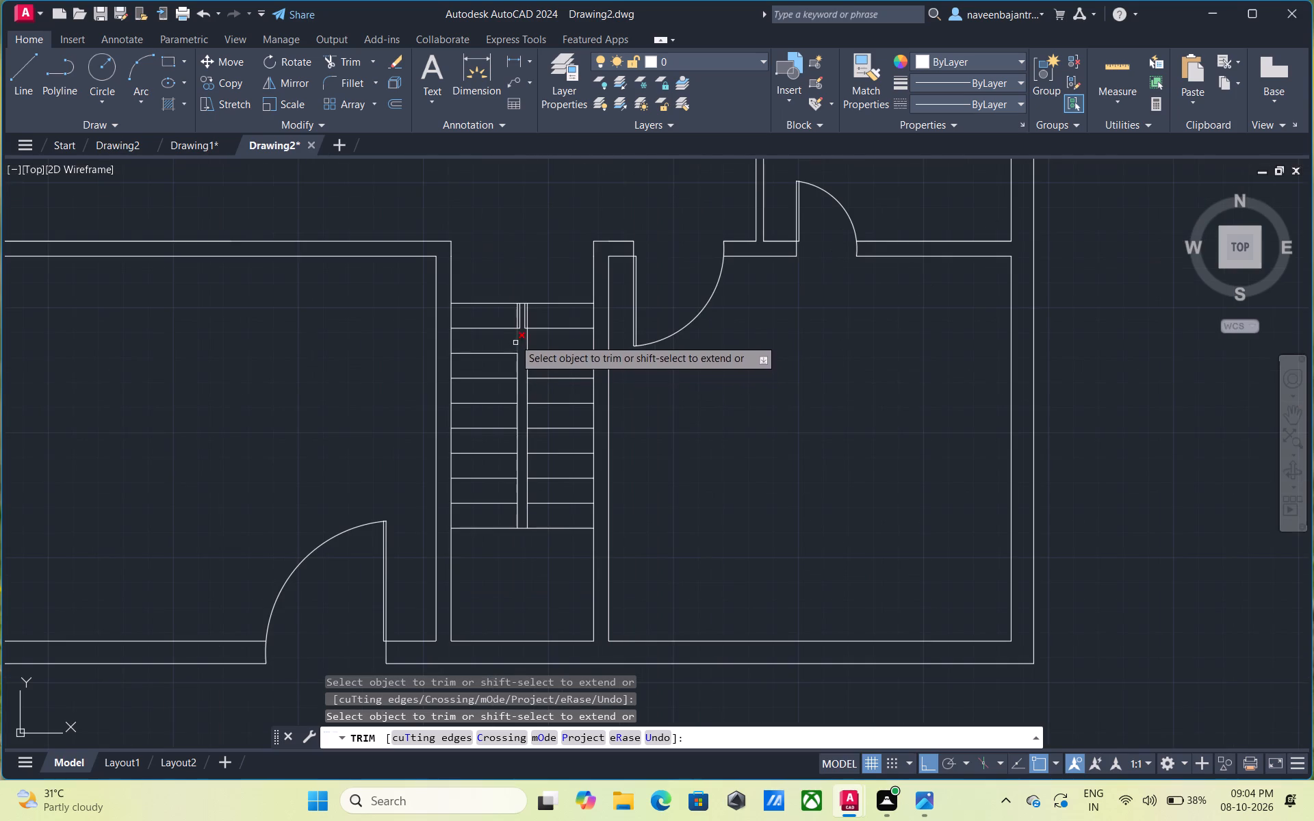
scroll(528, 322, up, 4)
click(456, 339)
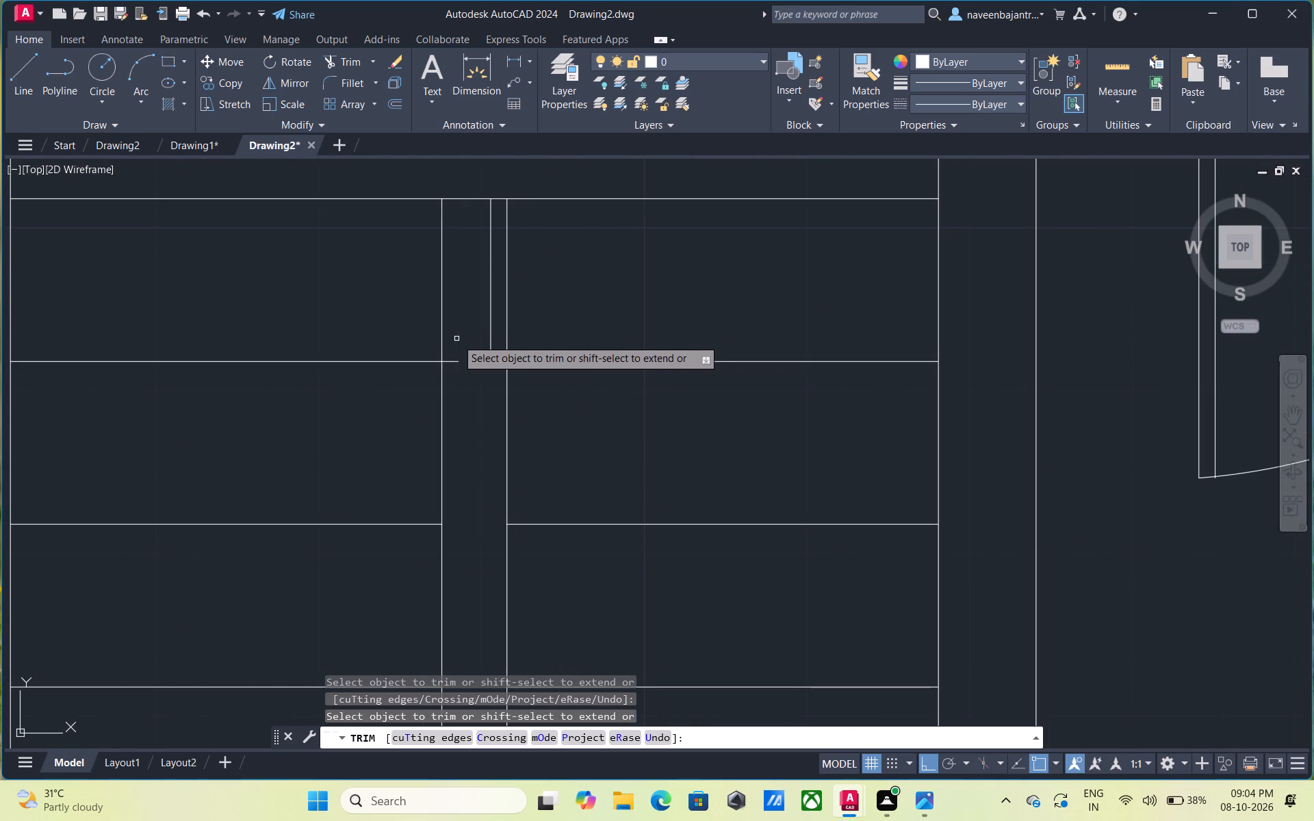
click(456, 360)
click(492, 338)
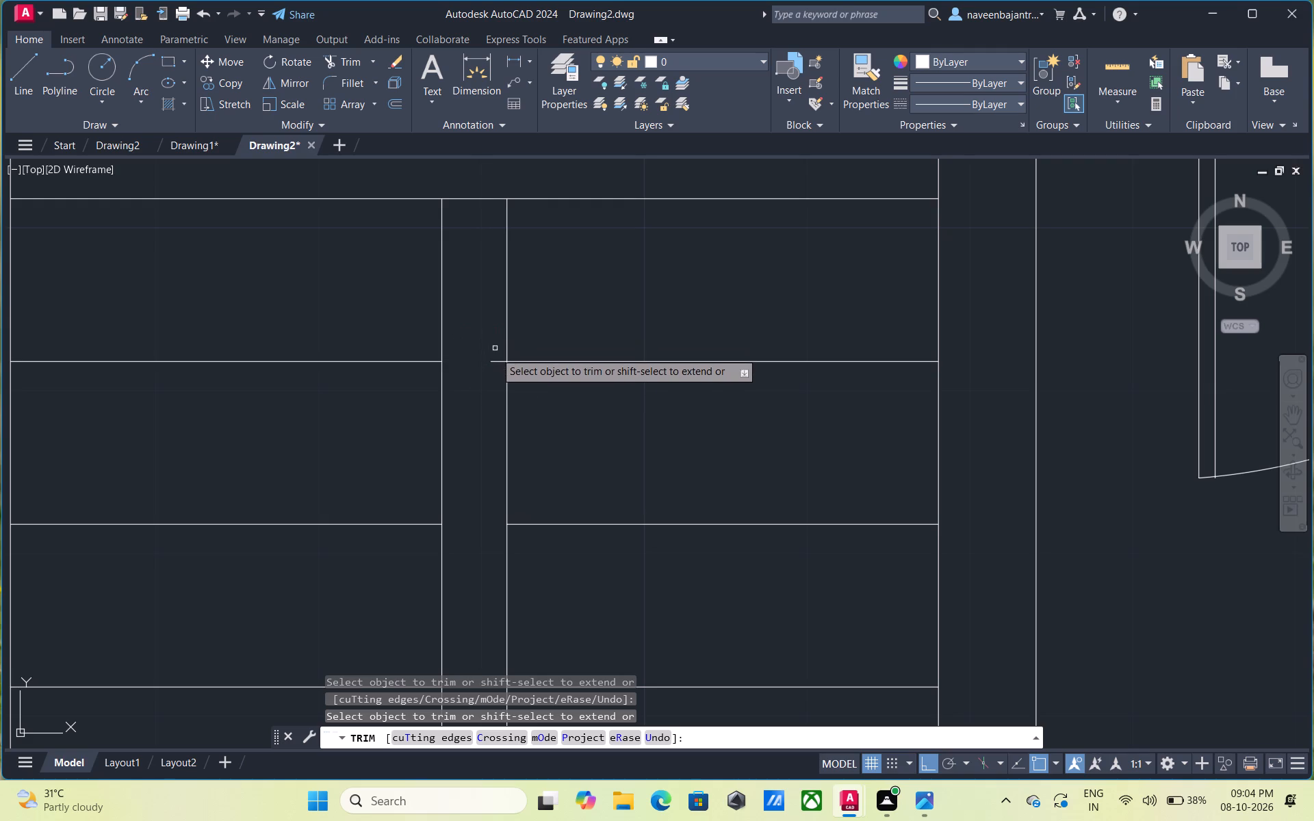
click(495, 363)
scroll(488, 370, down, 5)
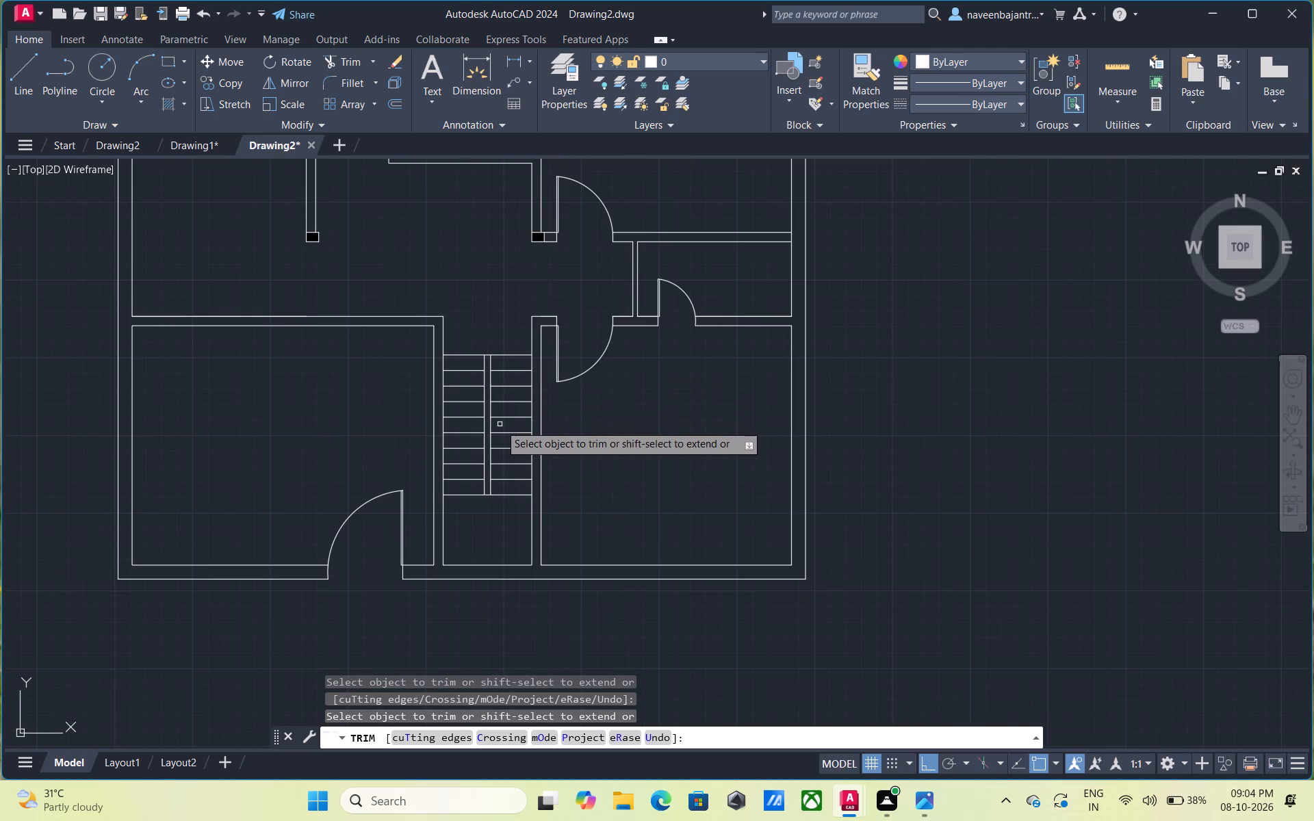
key(Escape)
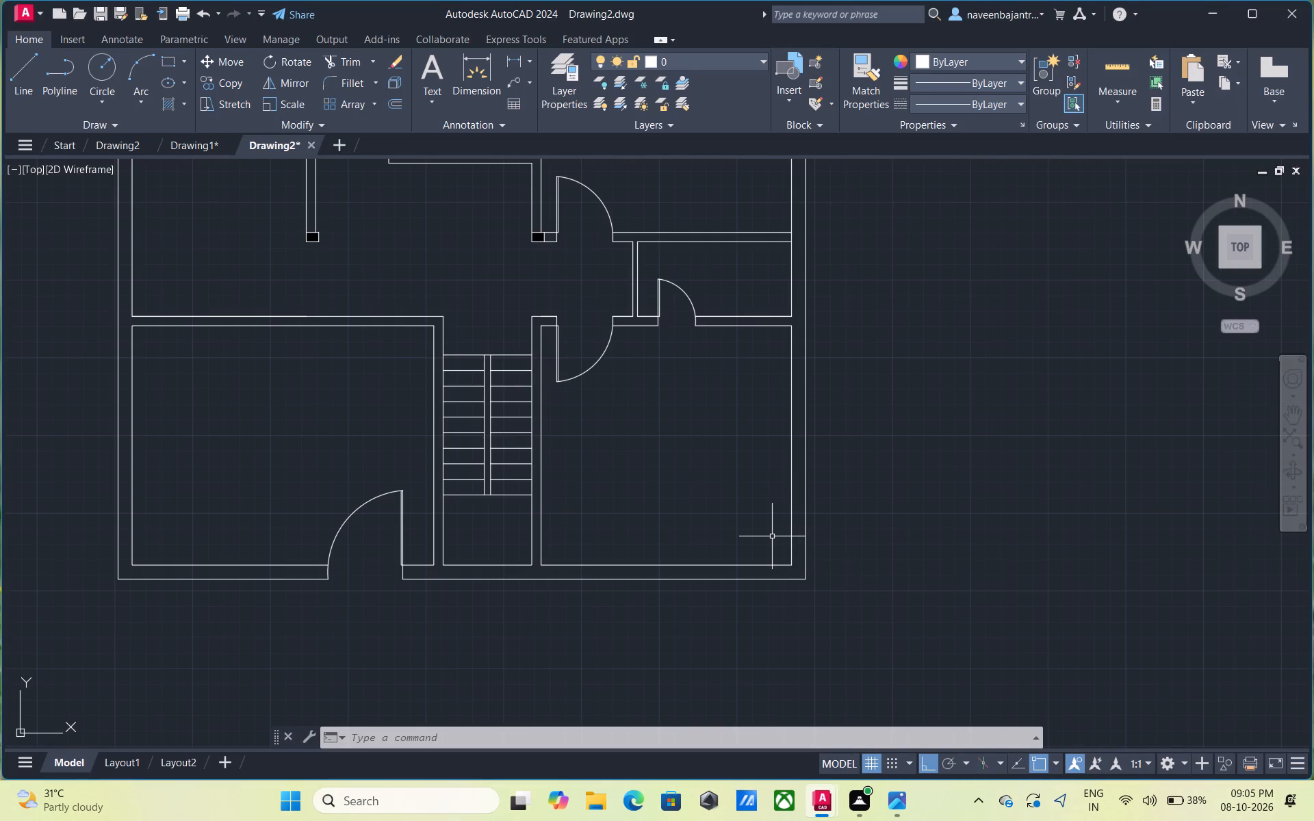
Draw a line across the hall wall's thickness from the inner corner beside the staircase, and trim the part extending into the hall.
scroll(772, 536, down, 1)
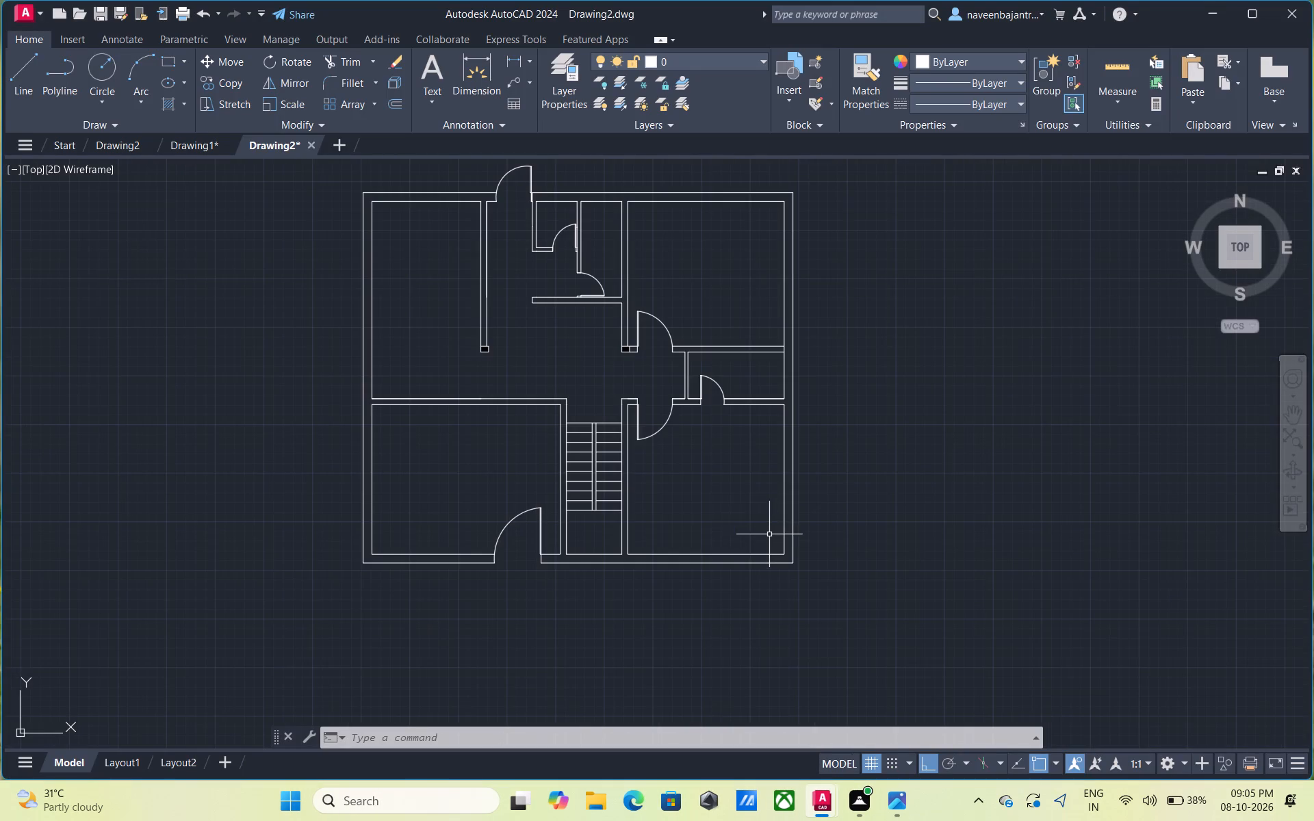
middle_drag(714, 488, 709, 526)
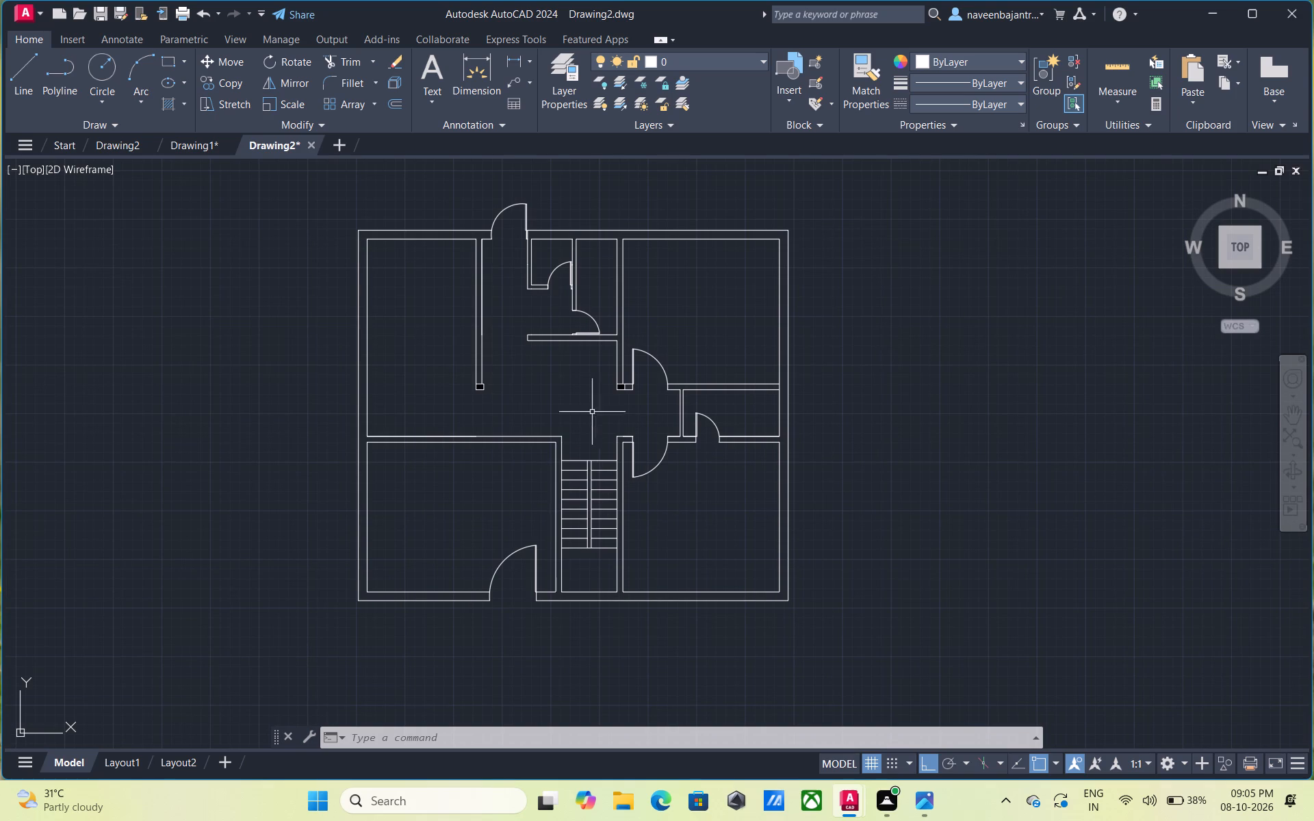
middle_drag(533, 391, 577, 409)
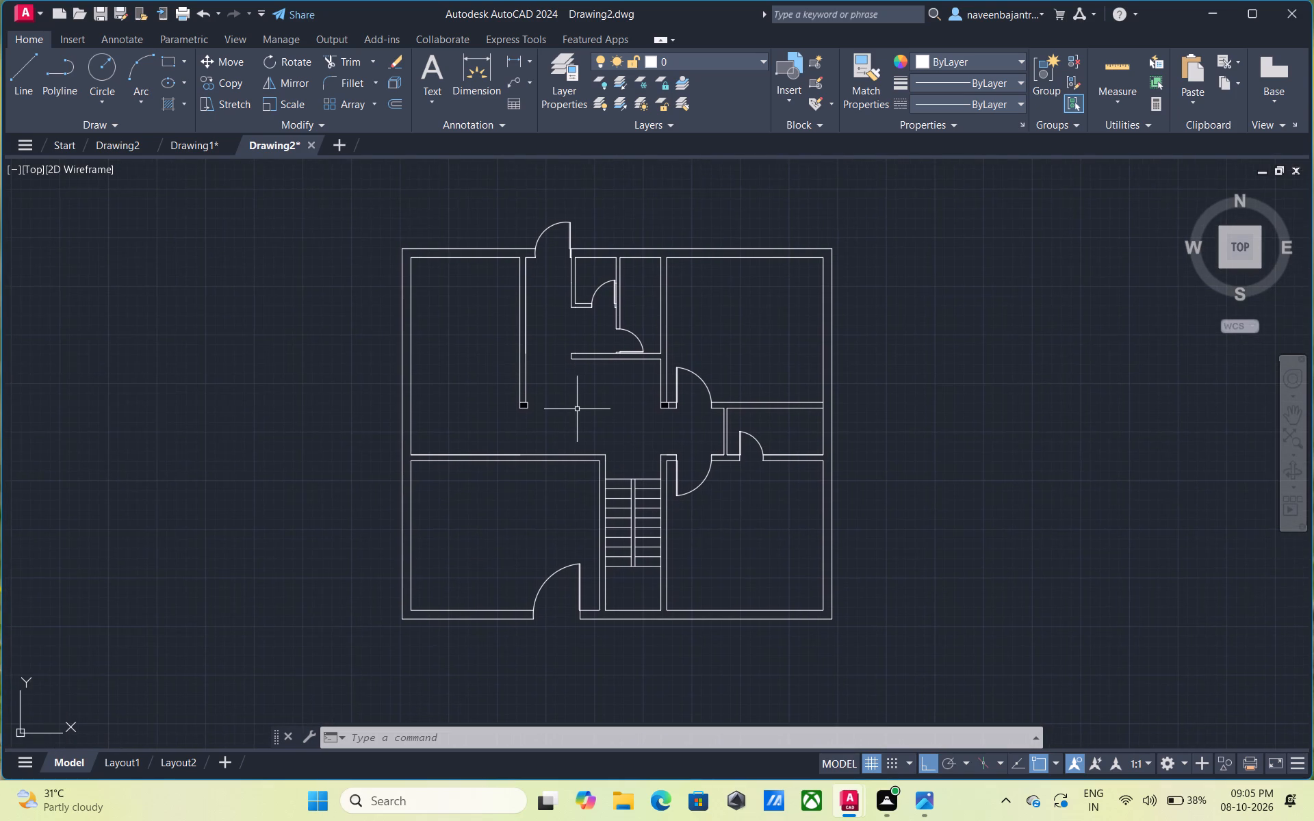
scroll(578, 409, up, 2)
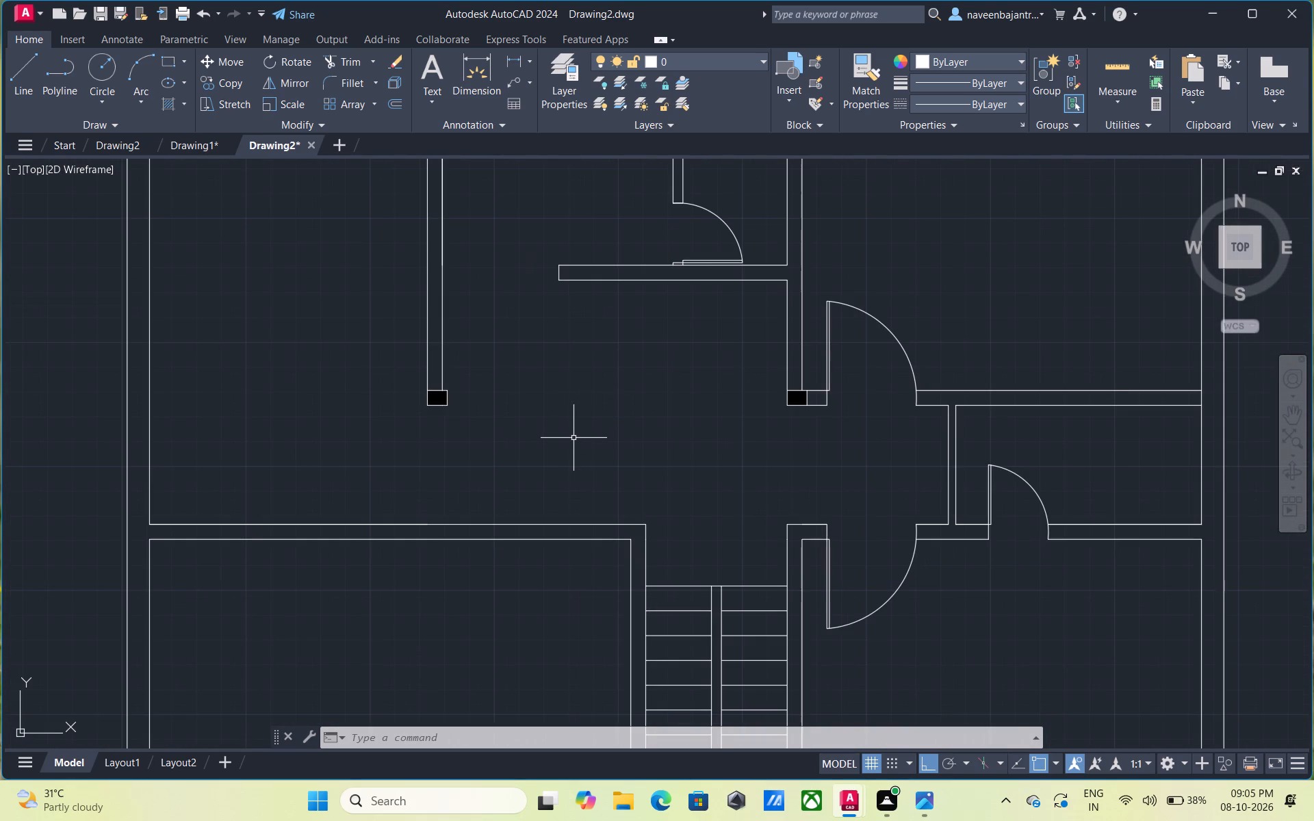
scroll(574, 438, up, 1)
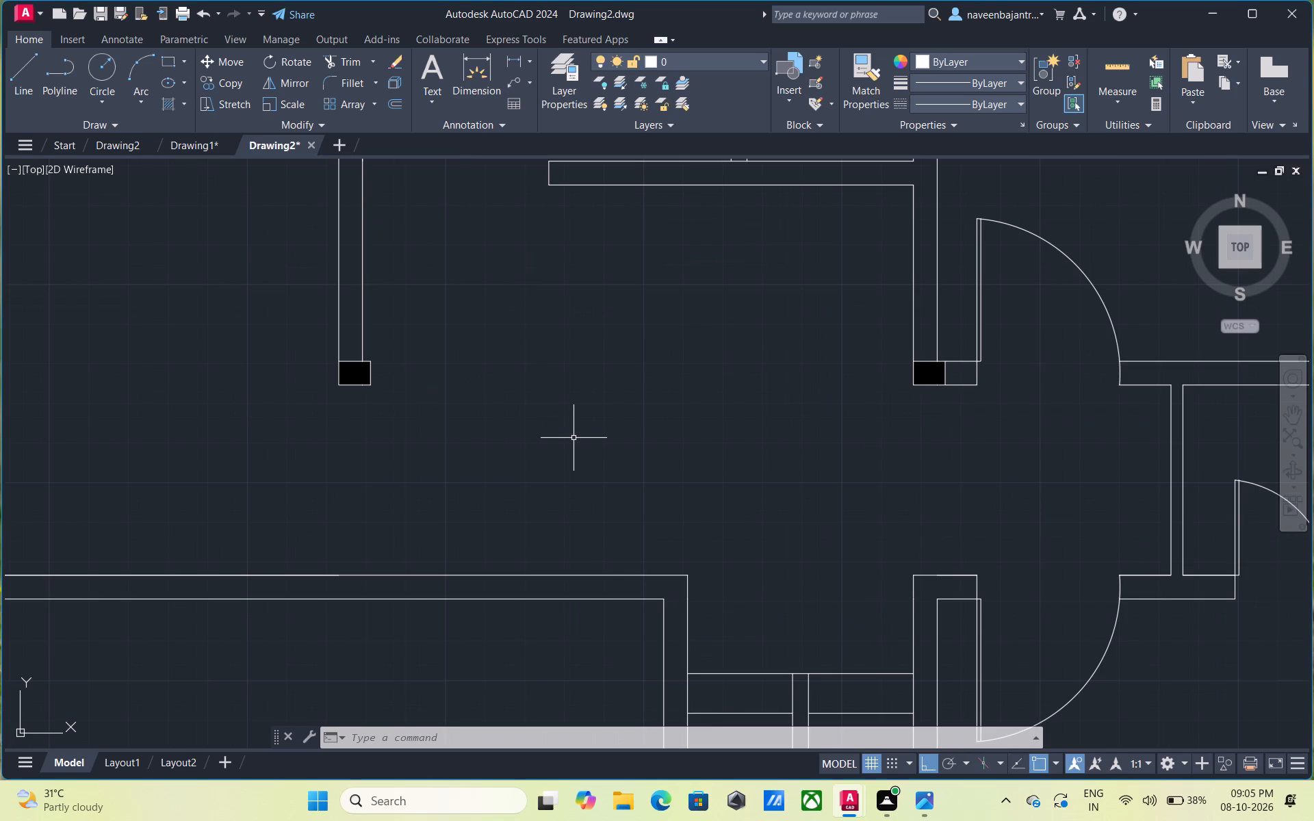
text(l)
key(space)
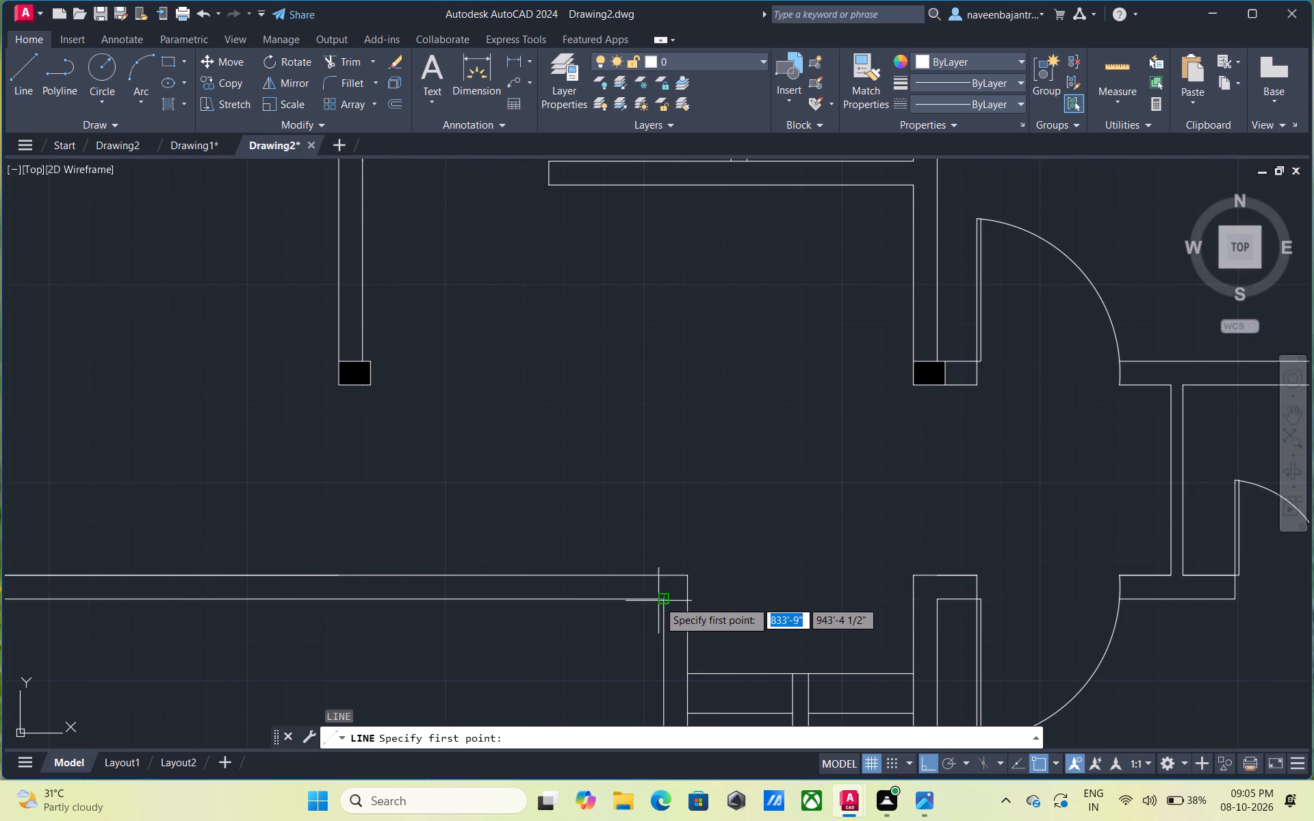
click(662, 600)
click(660, 538)
key(Escape)
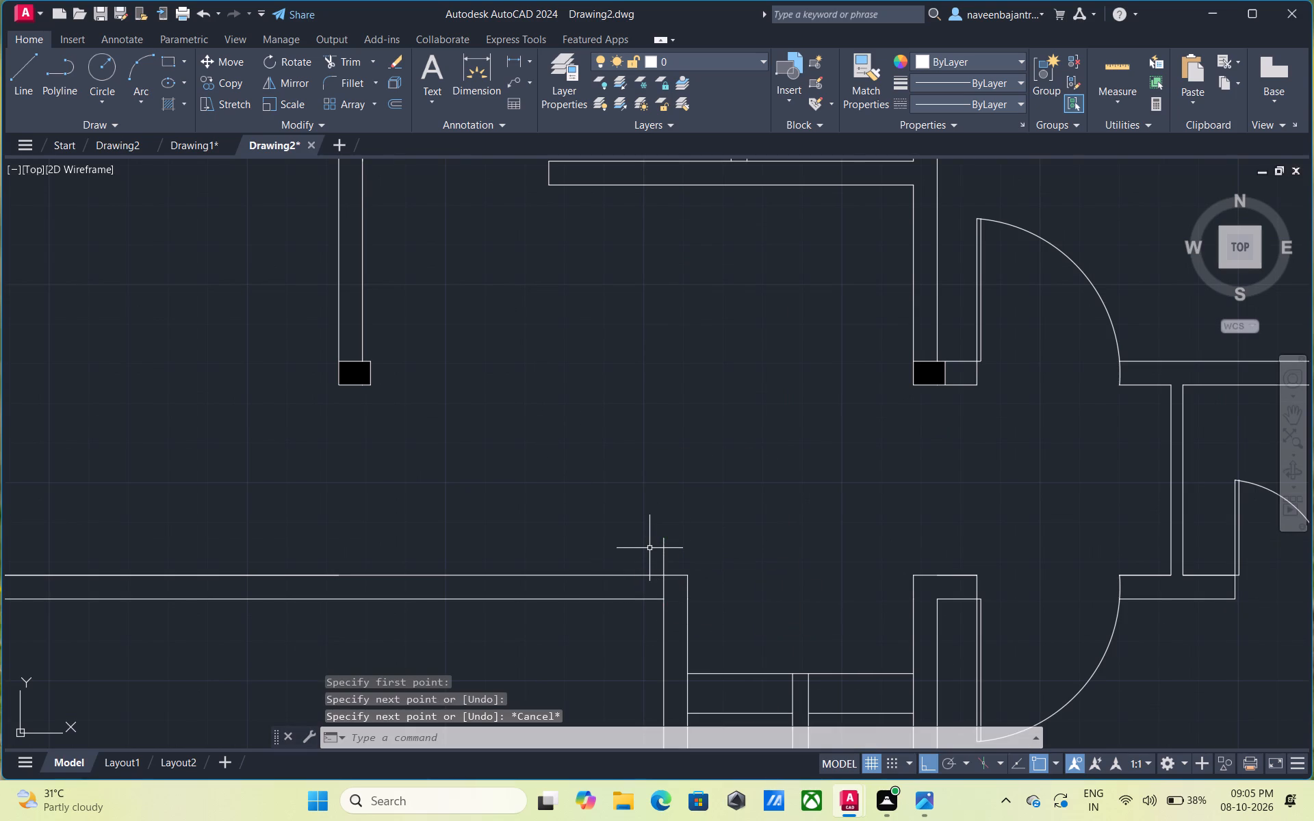
text(tr)
key(space)
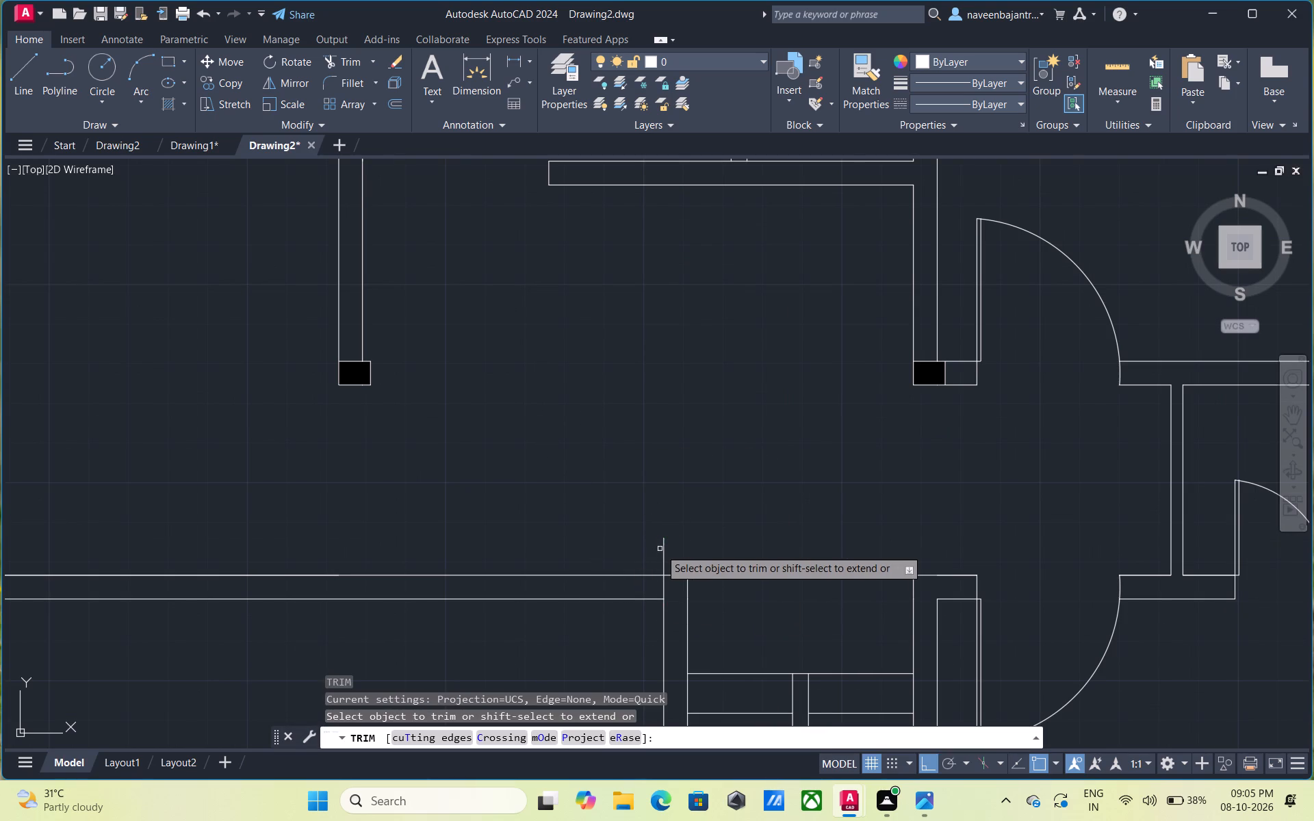
click(663, 550)
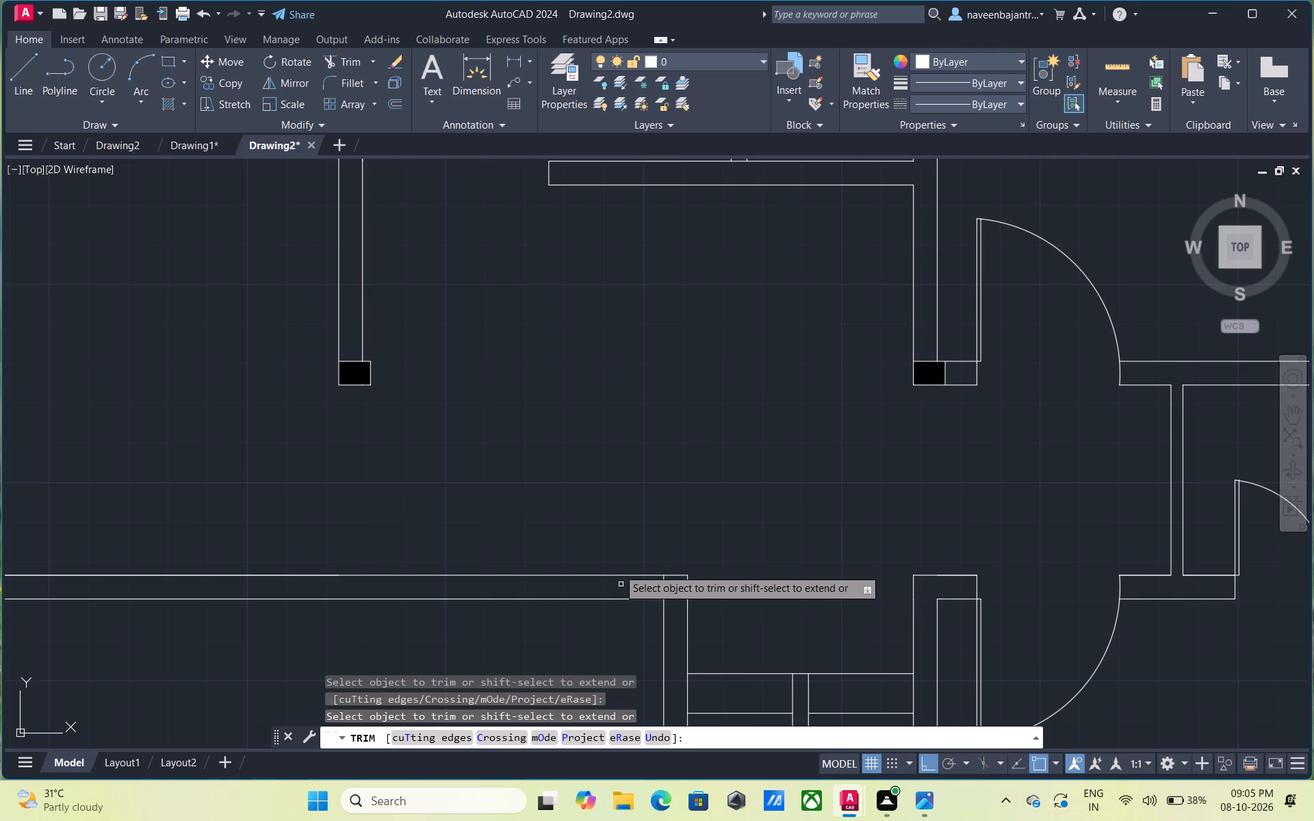
key(Escape)
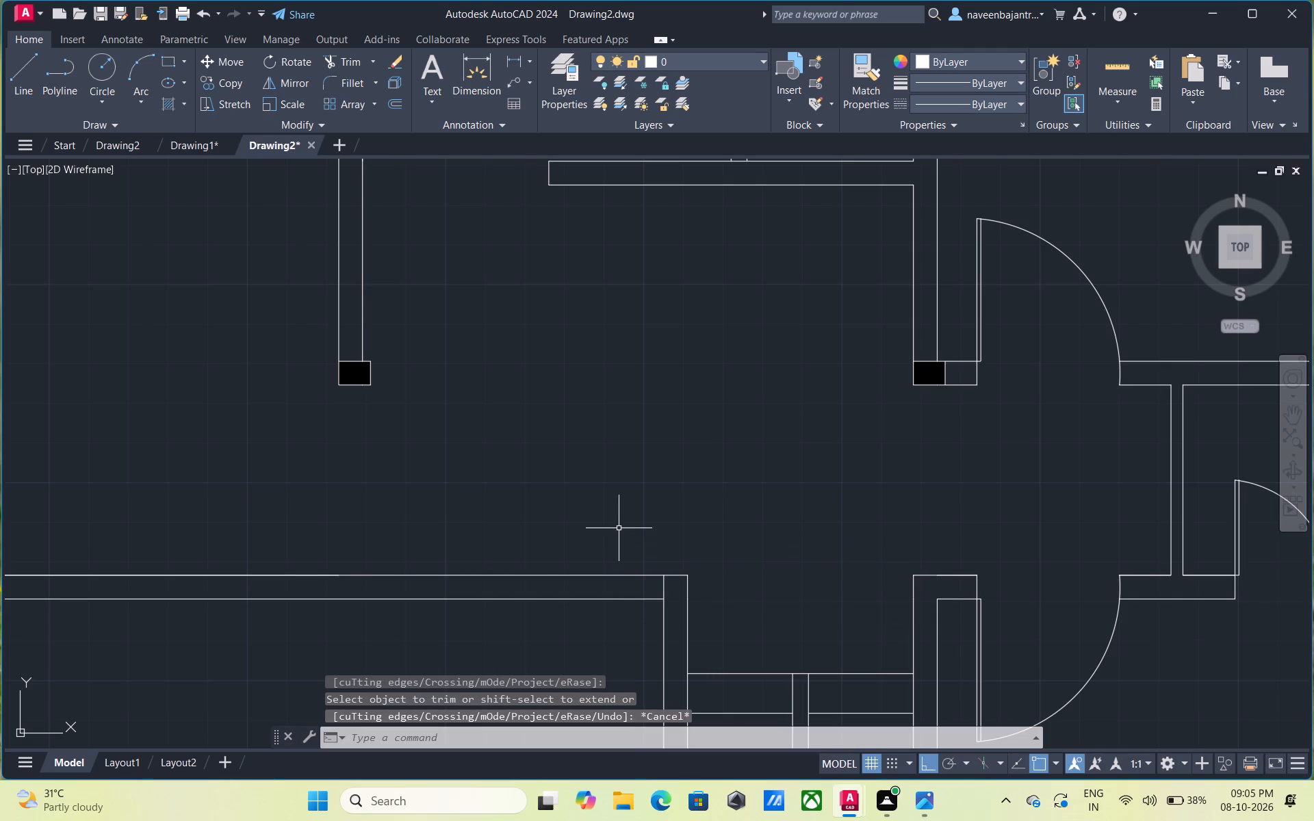
Offset the short line across the wall beside the staircase by 4' westward along the hall wall.
key(o)
key(space)
key(space)
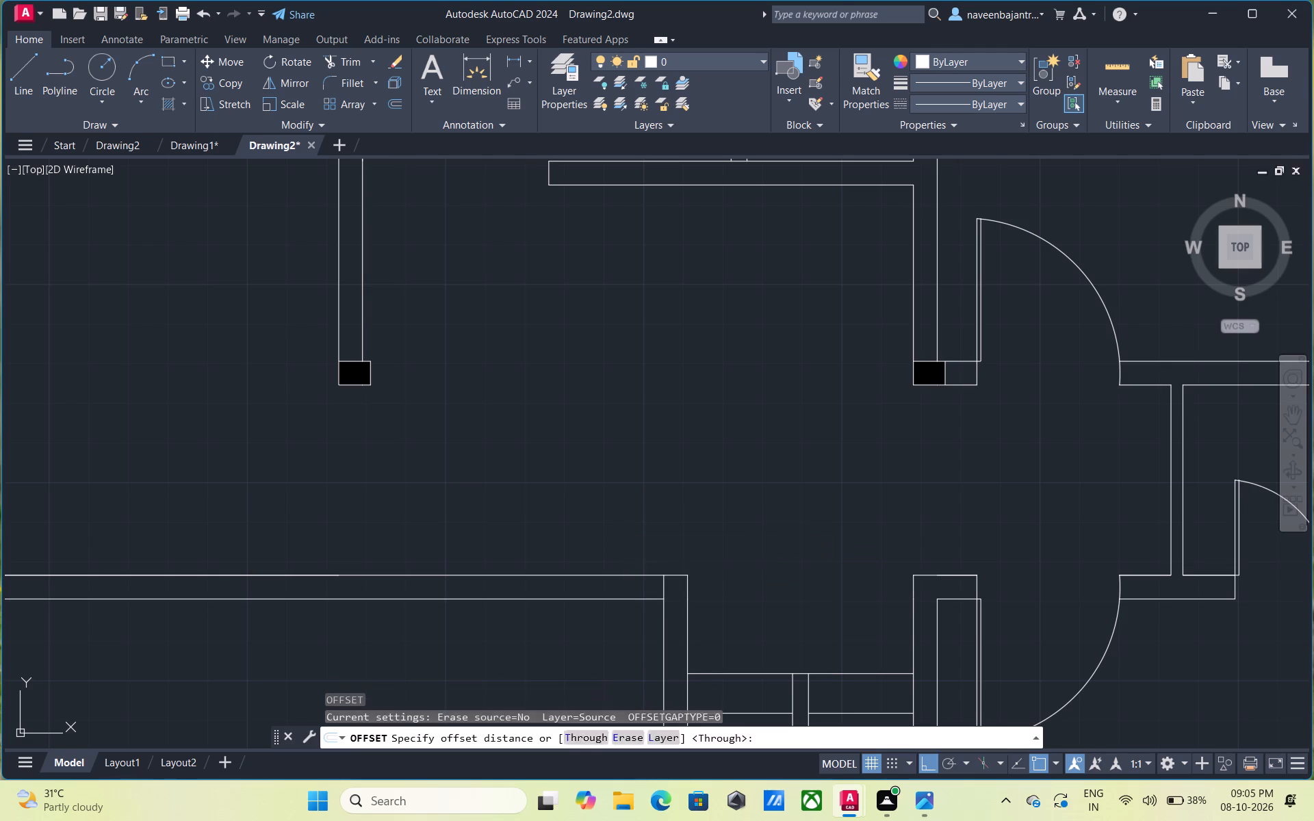
click(665, 590)
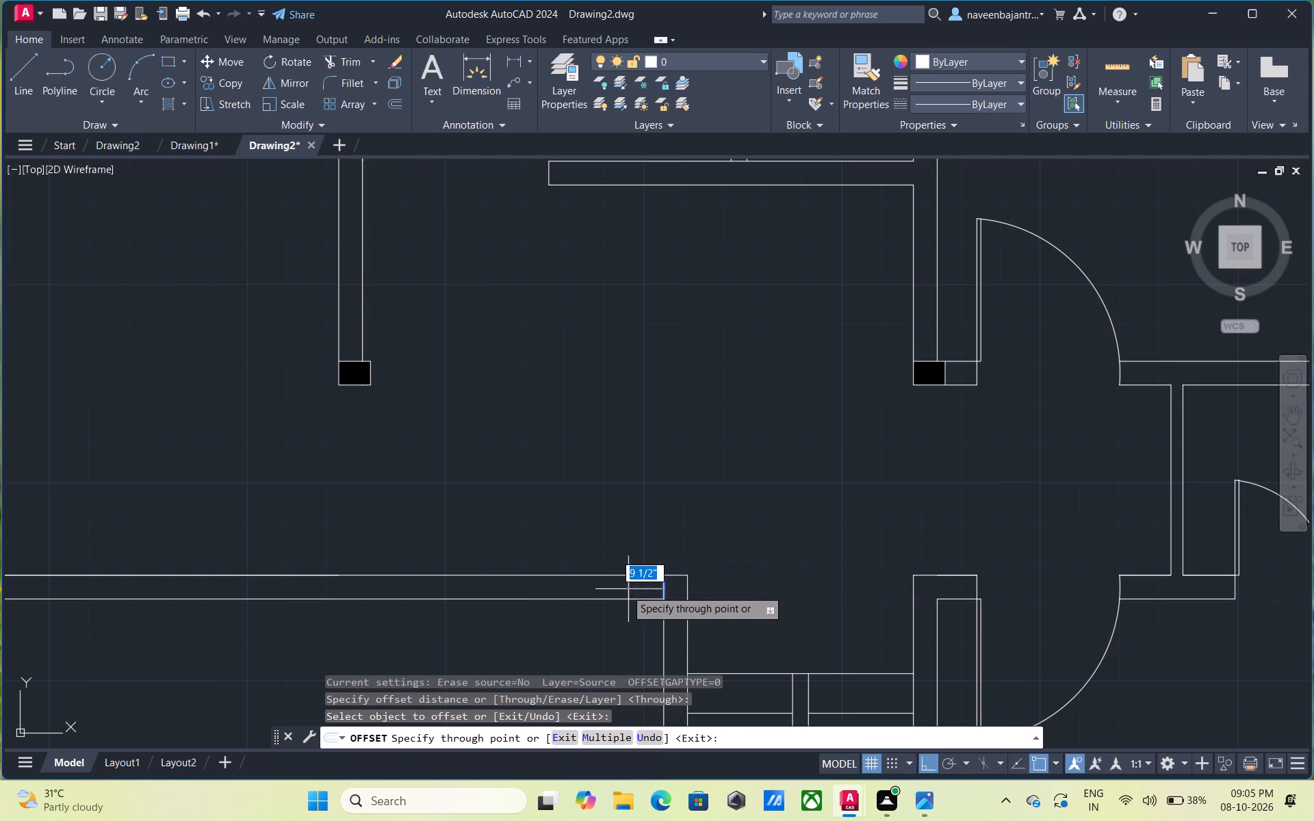
text(4')
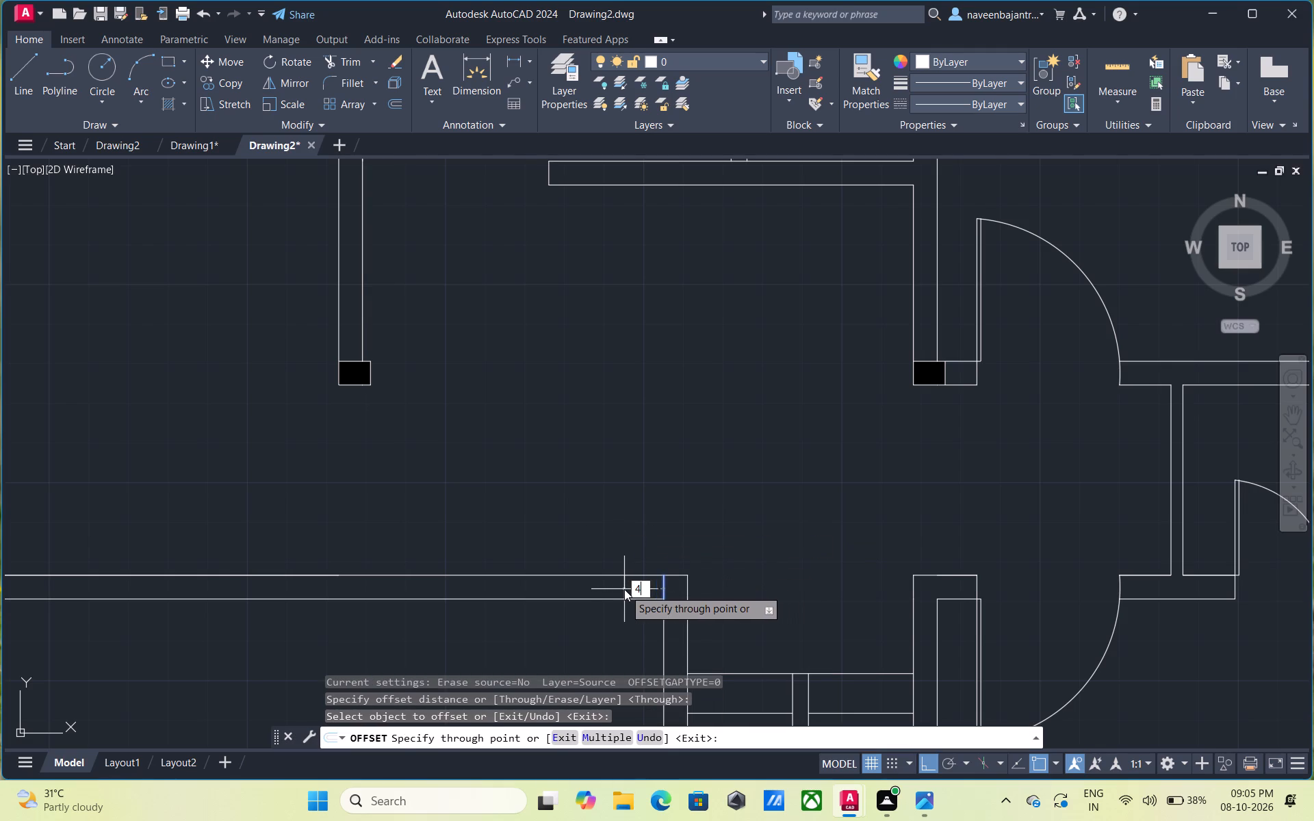
key(Return)
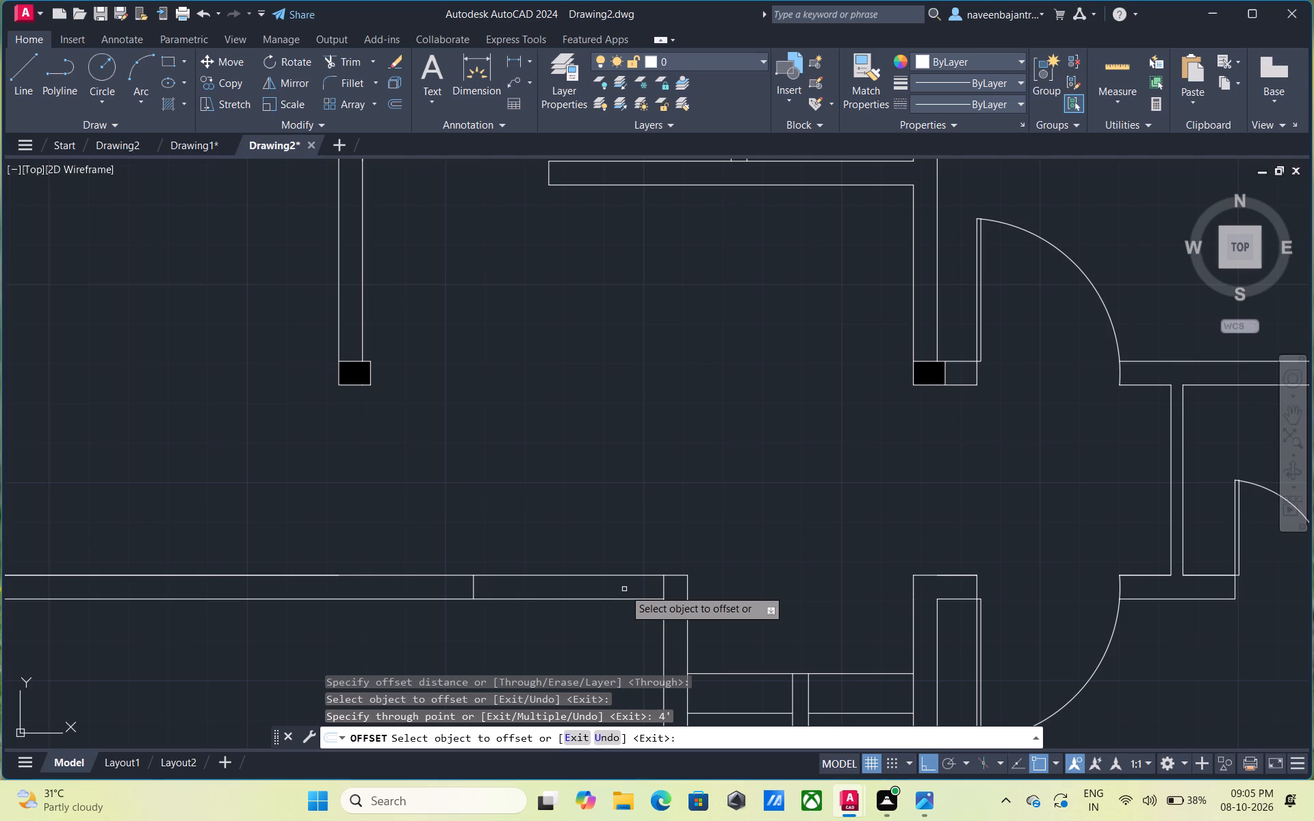
scroll(624, 589, down, 2)
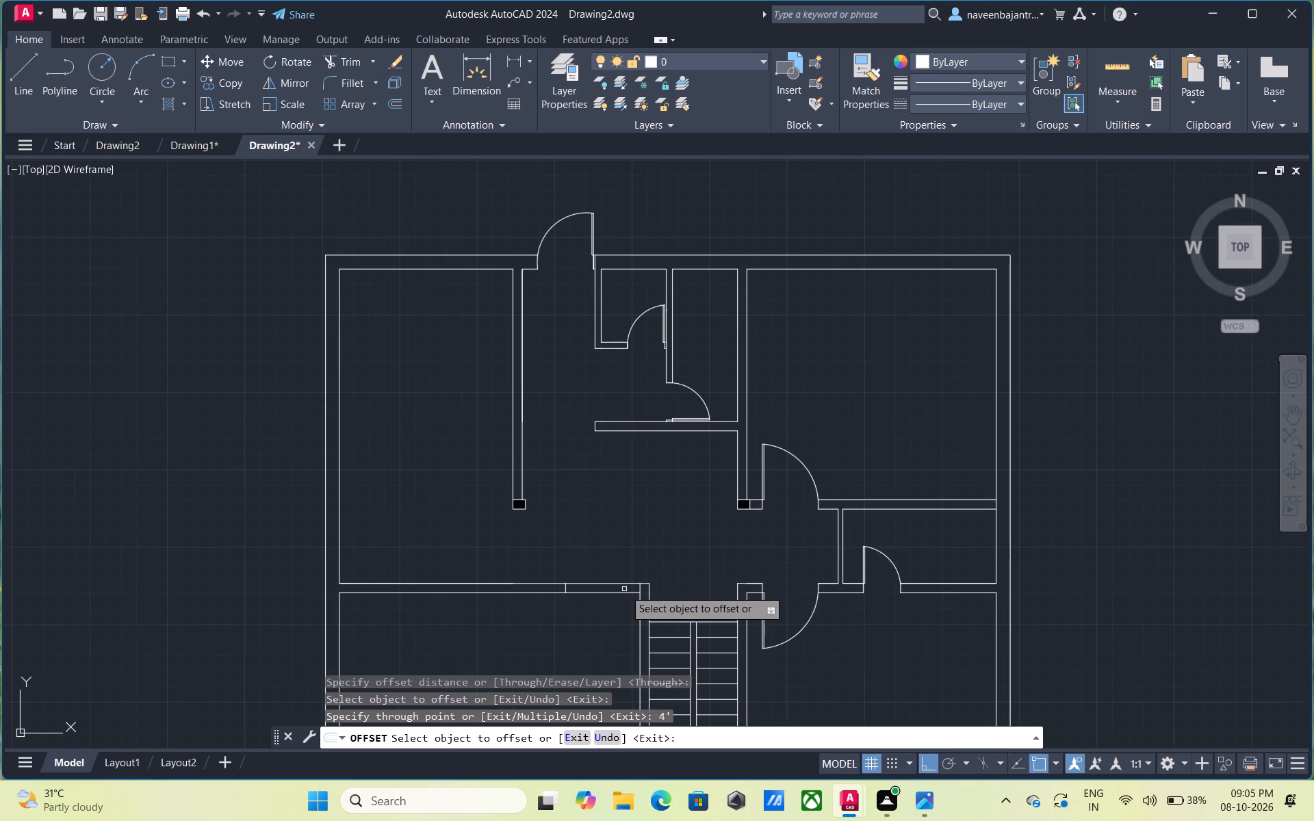
key(Escape)
Trim both hall wall lines between the two short cross lines to form an opening west of the staircase.
text(tr)
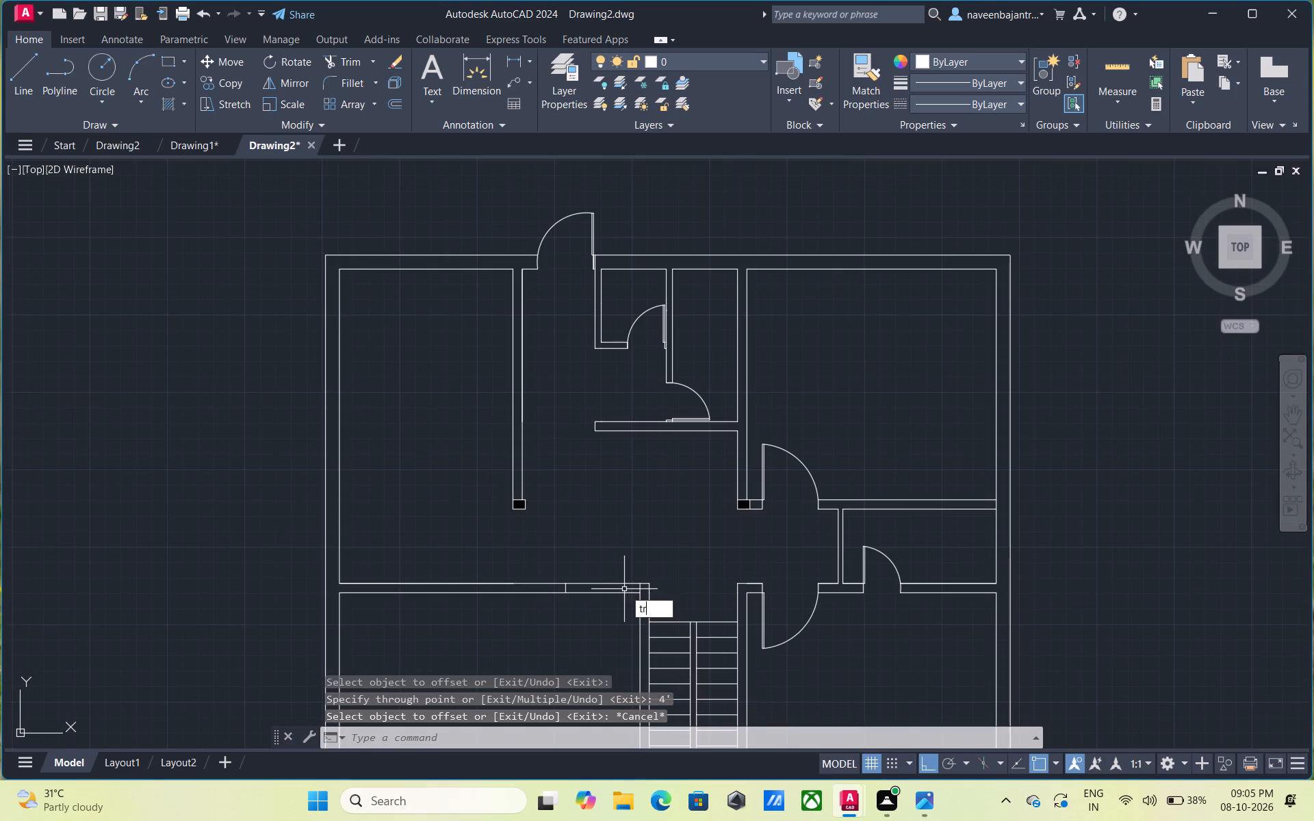
key(space)
click(608, 585)
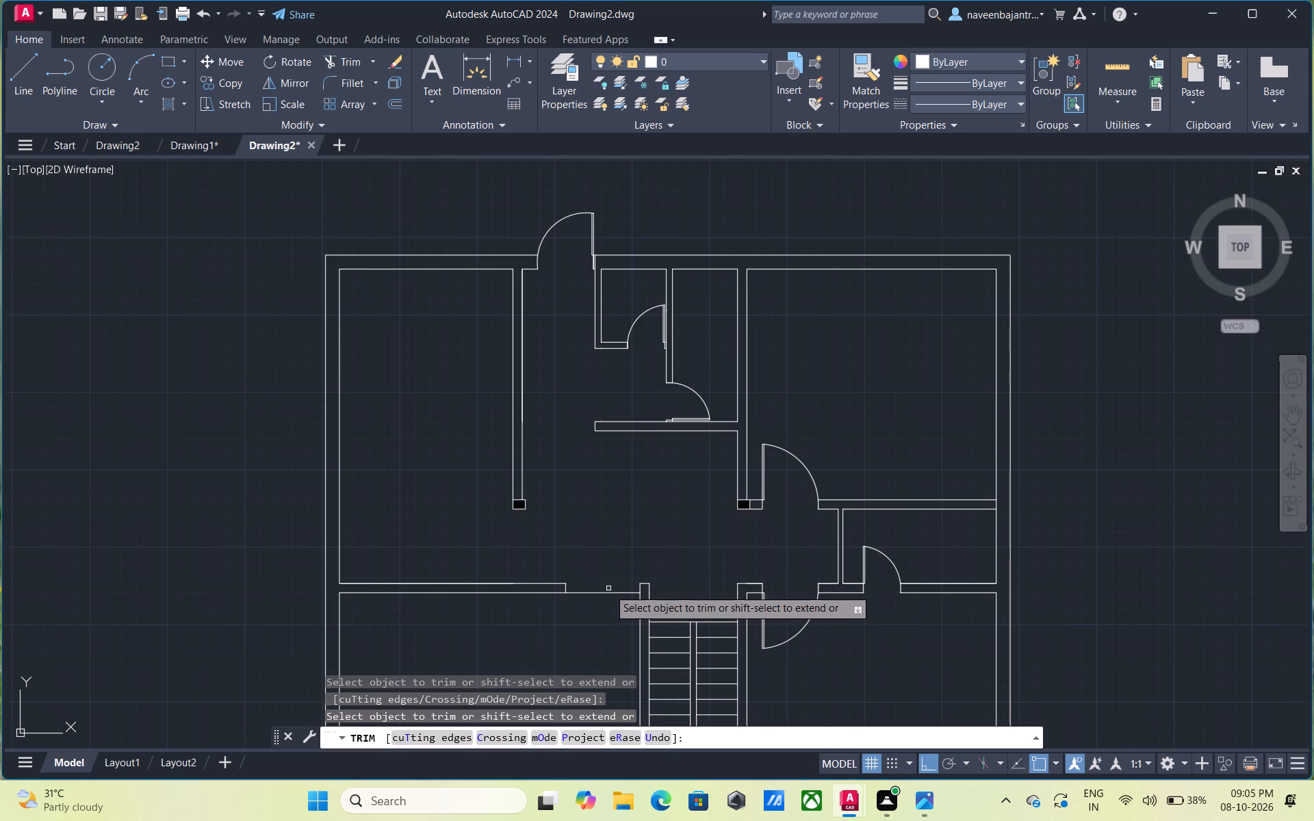
click(608, 593)
scroll(608, 622, down, 2)
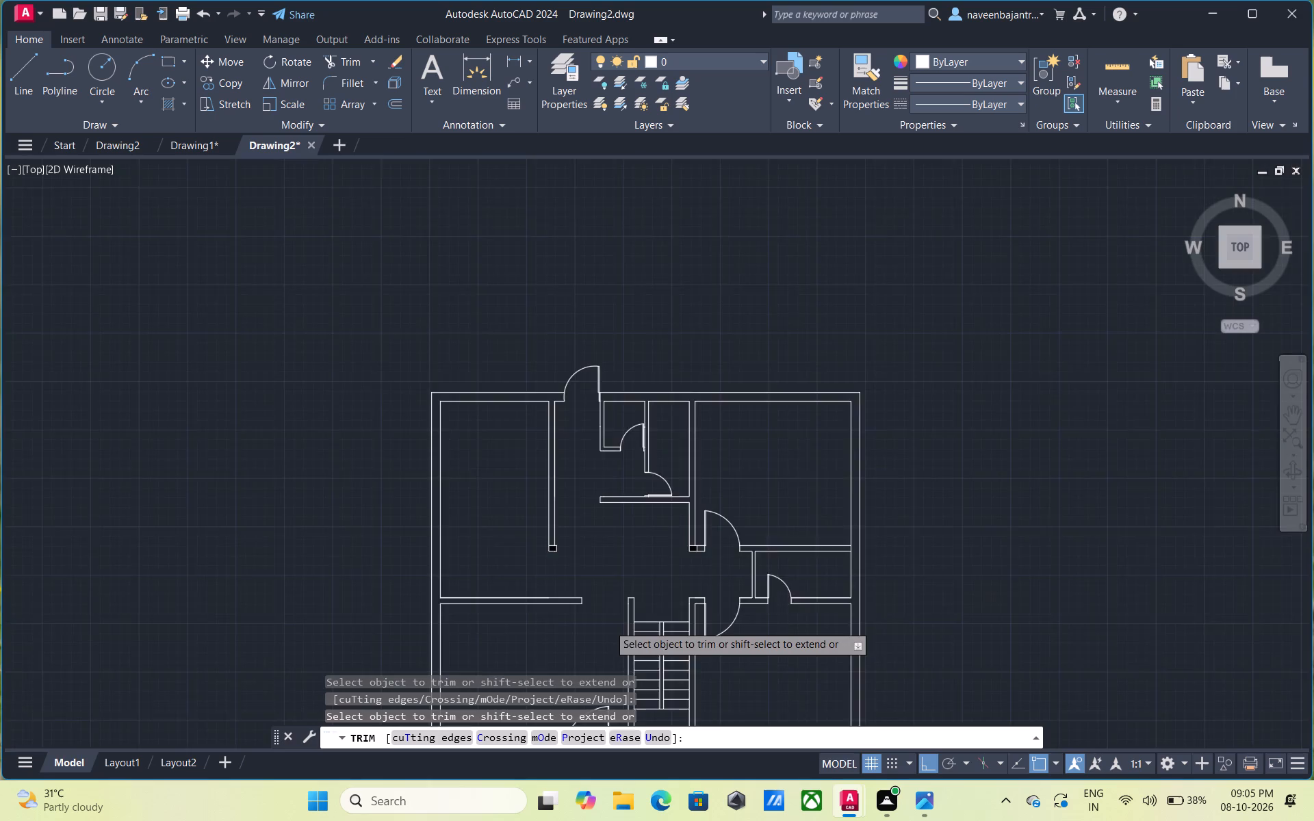
middle_drag(699, 647, 732, 577)
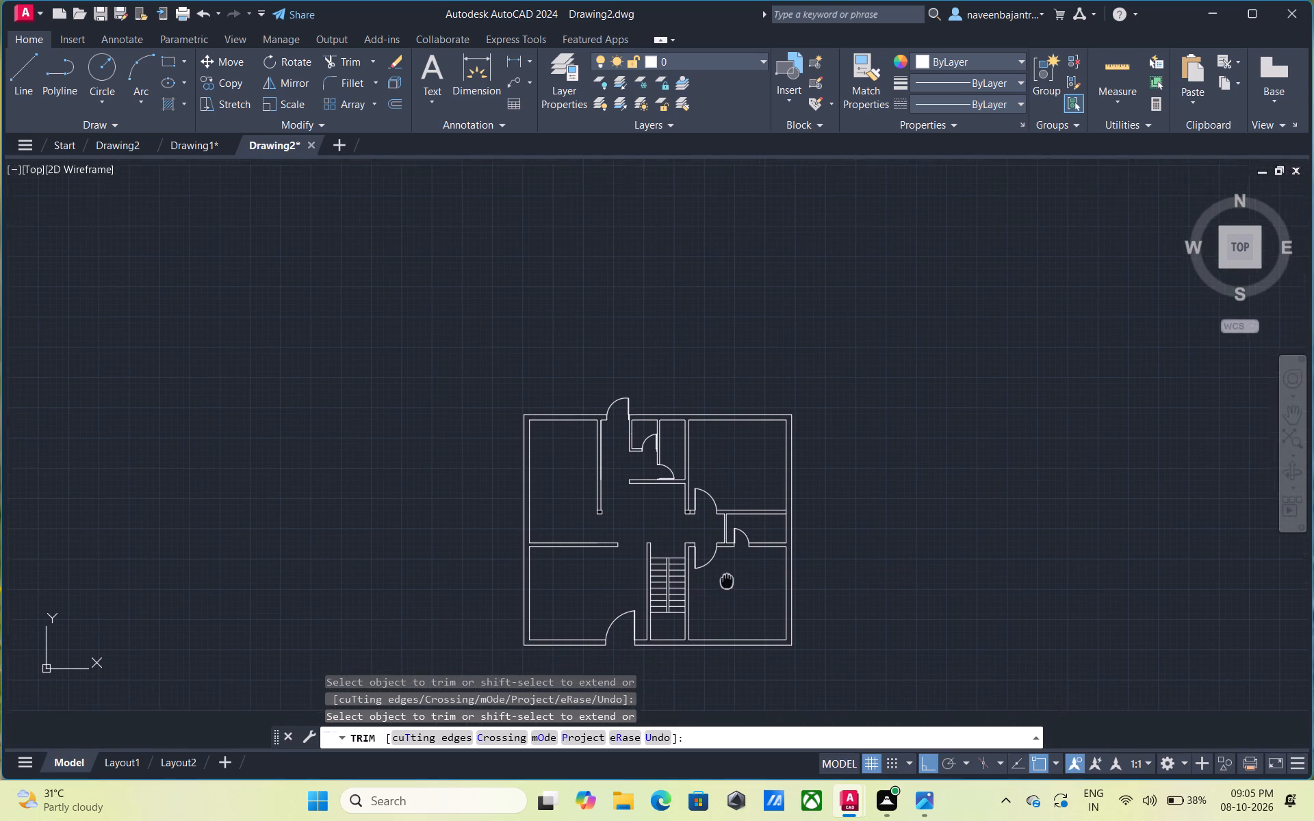
middle_drag(732, 577, 732, 576)
scroll(732, 576, up, 1)
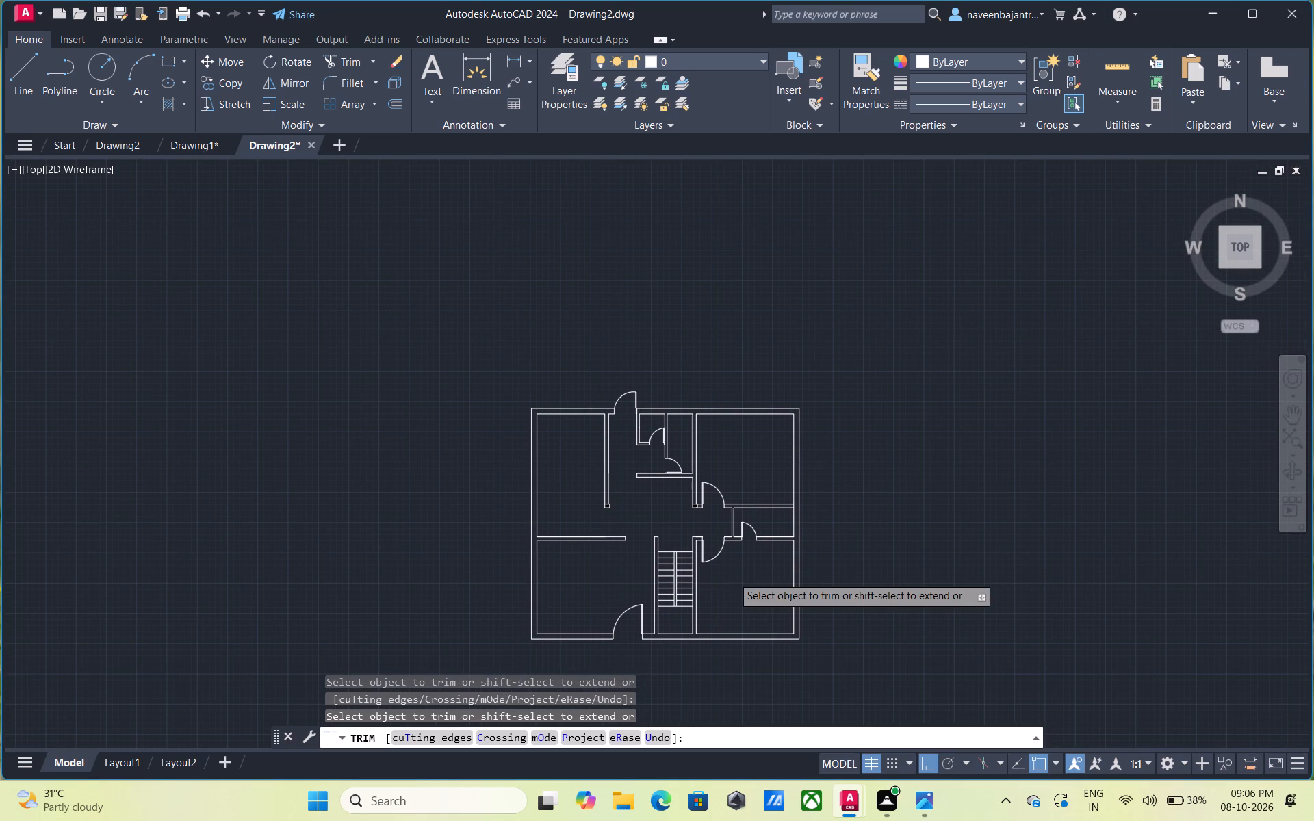
scroll(732, 576, down, 1)
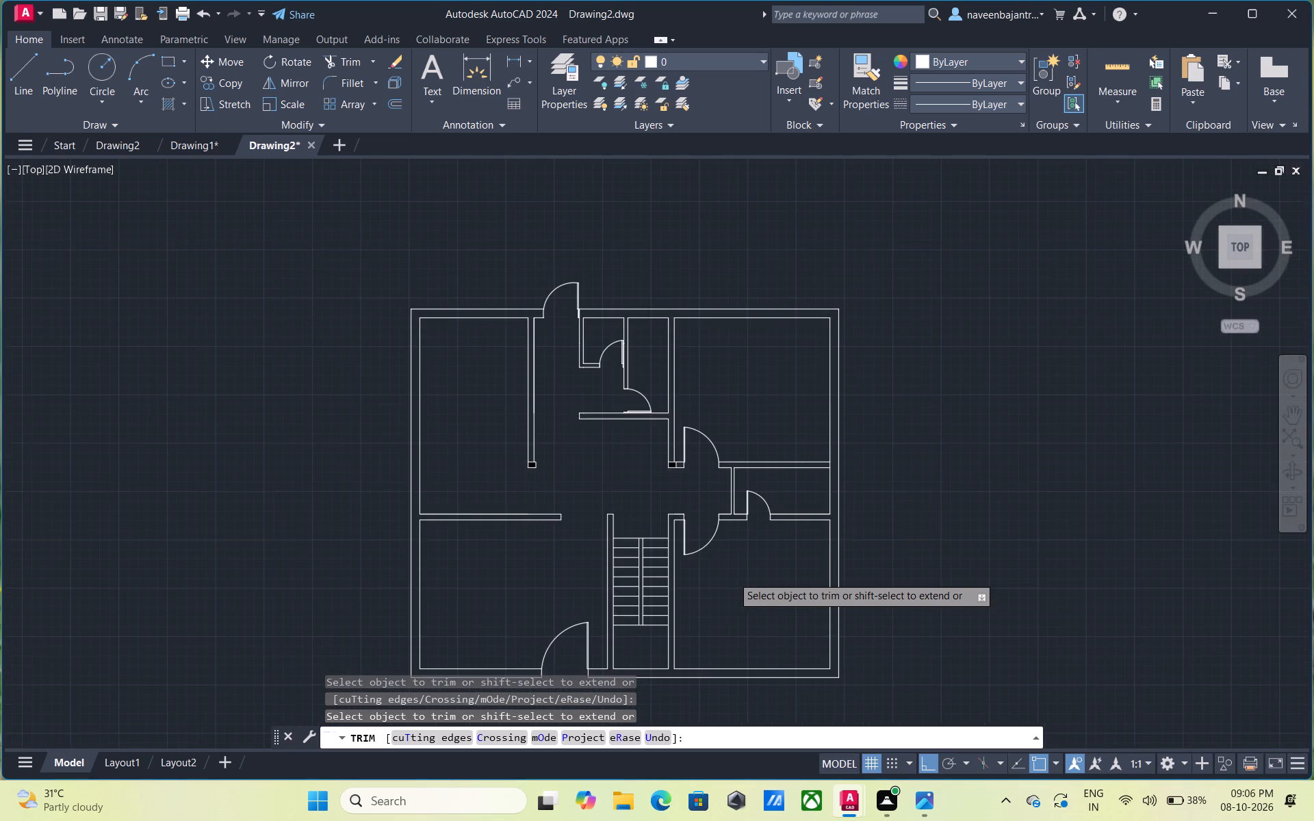
key(Escape)
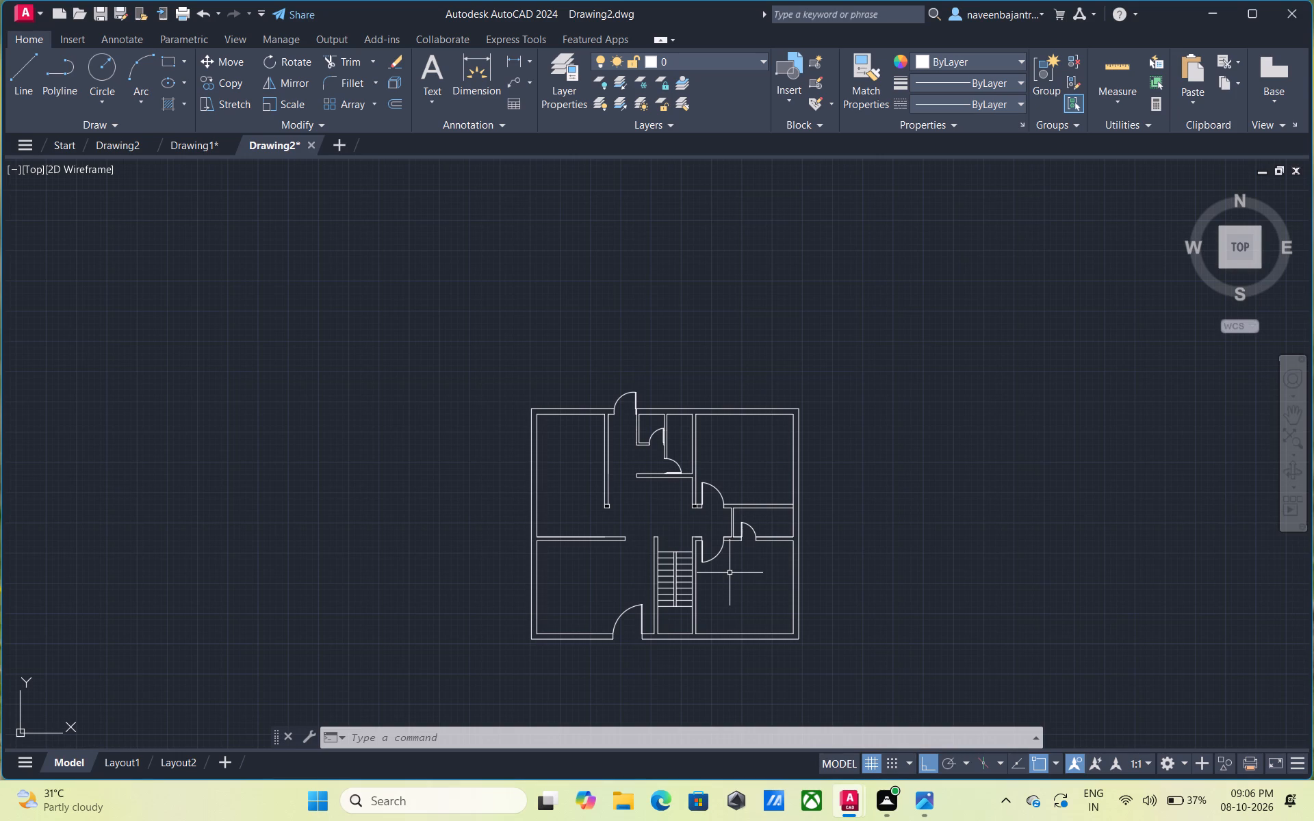
Examine the floor plan around the new opening, the staircase and hall, and the northwest room.
scroll(730, 573, up, 2)
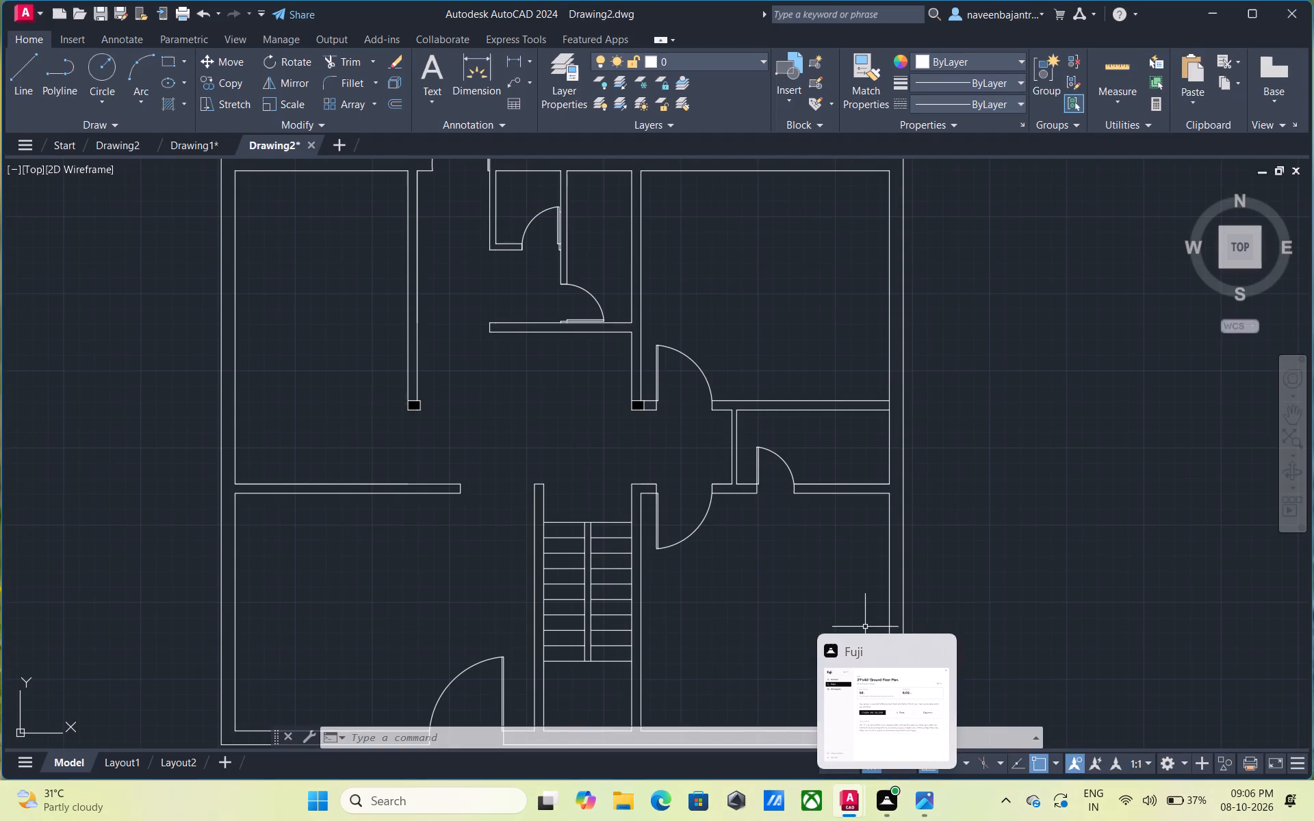
scroll(898, 588, down, 1)
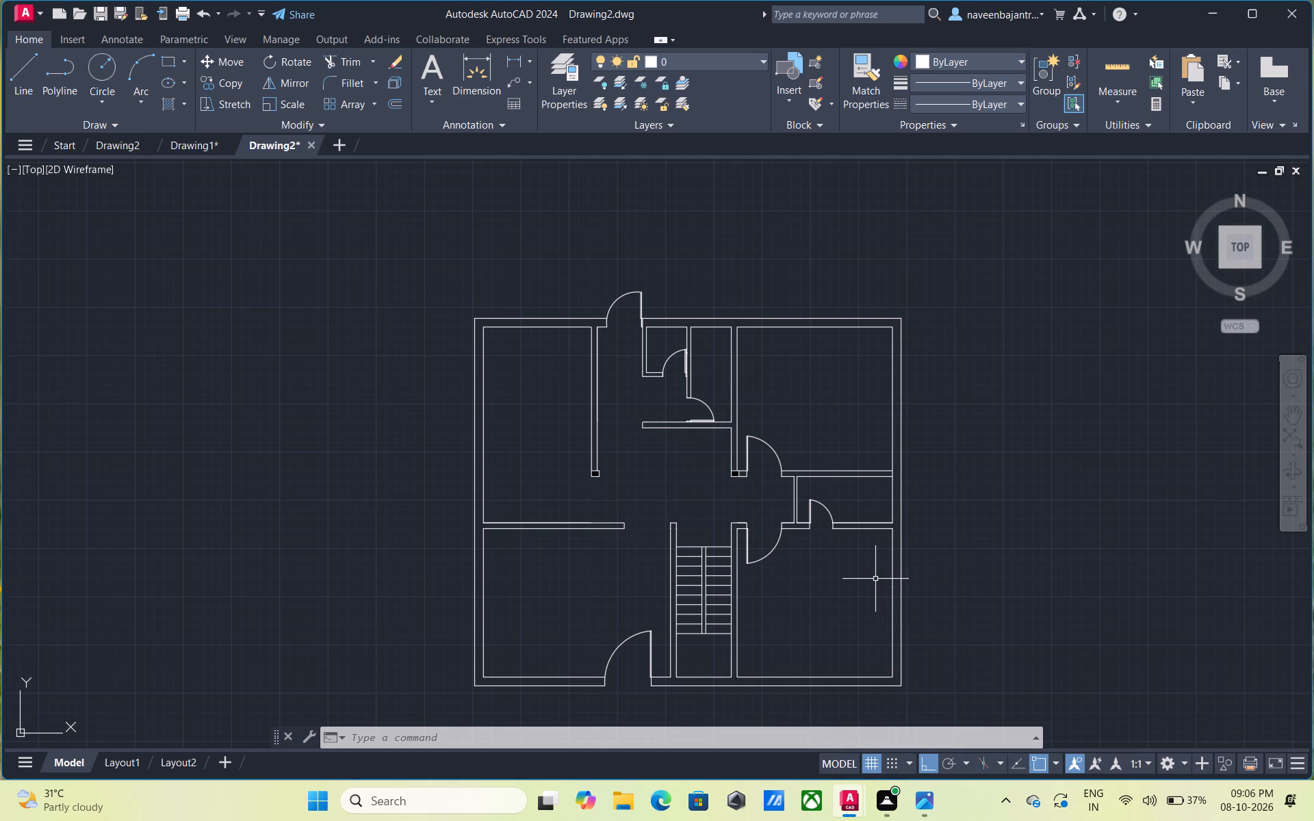
scroll(875, 579, down, 1)
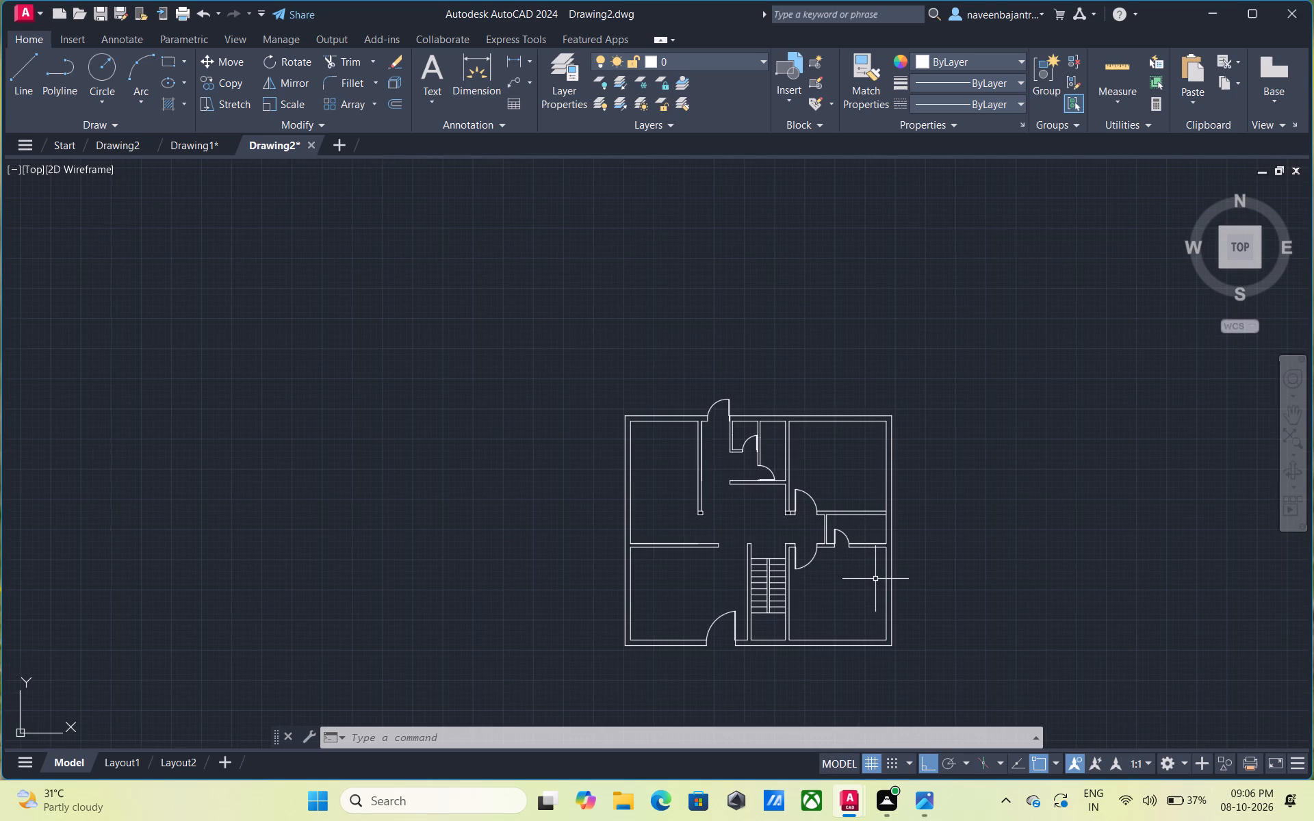
scroll(875, 579, up, 3)
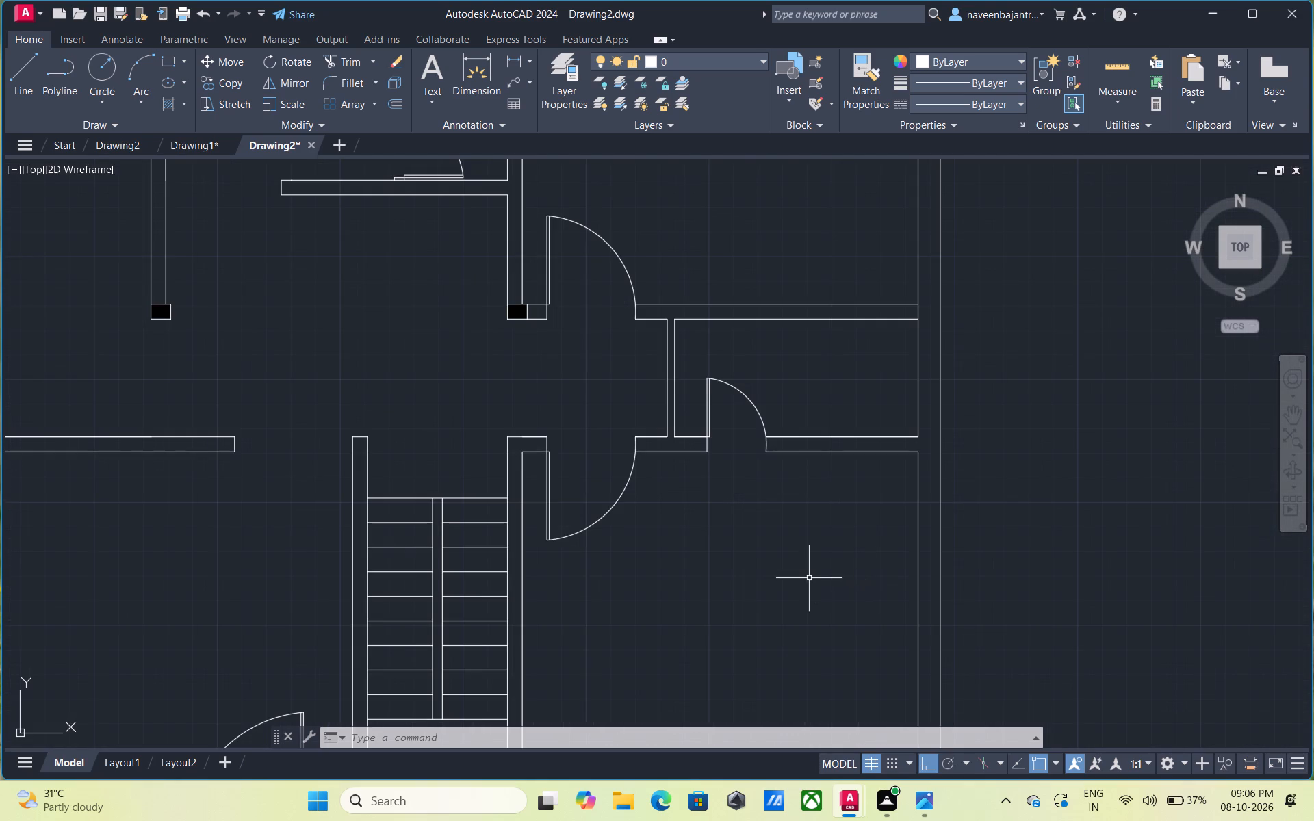
middle_drag(808, 578, 924, 567)
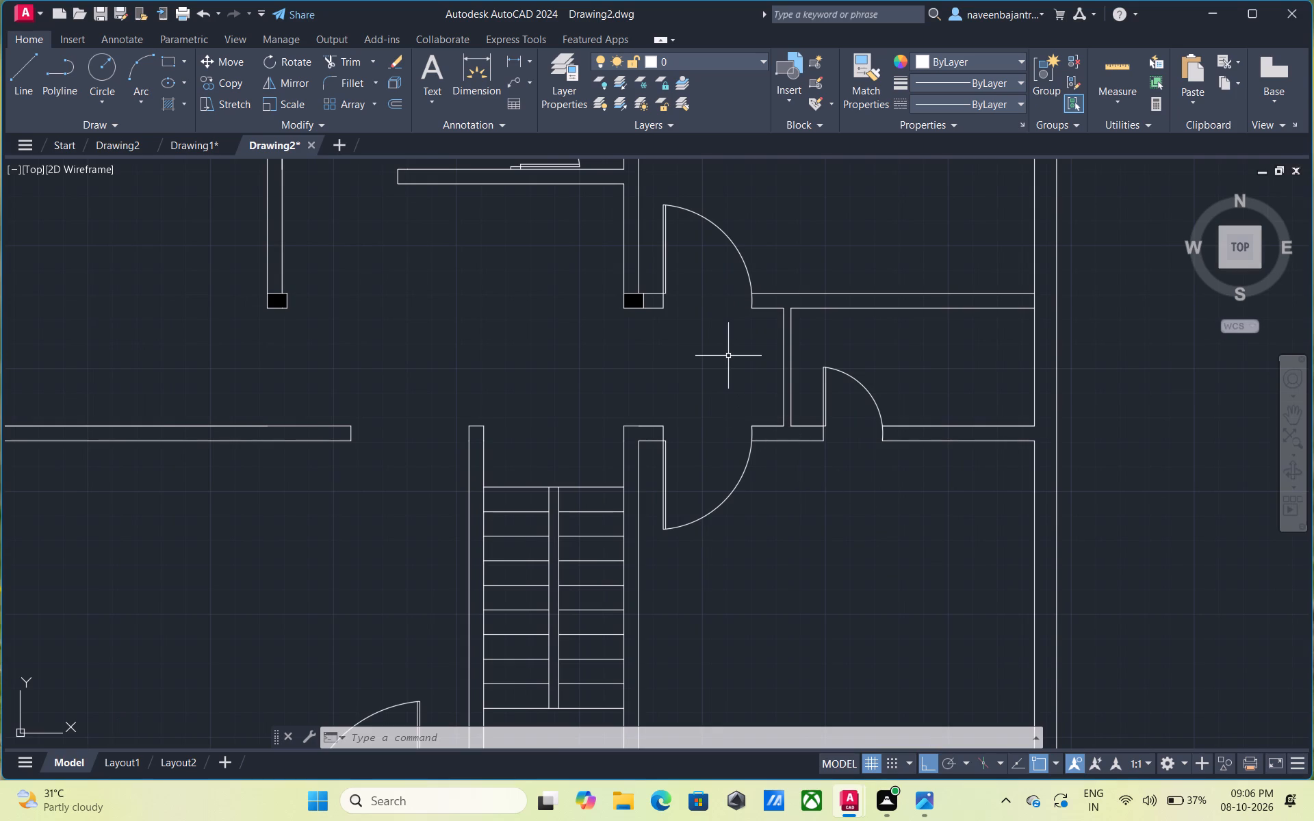
scroll(728, 355, down, 1)
scroll(728, 355, up, 1)
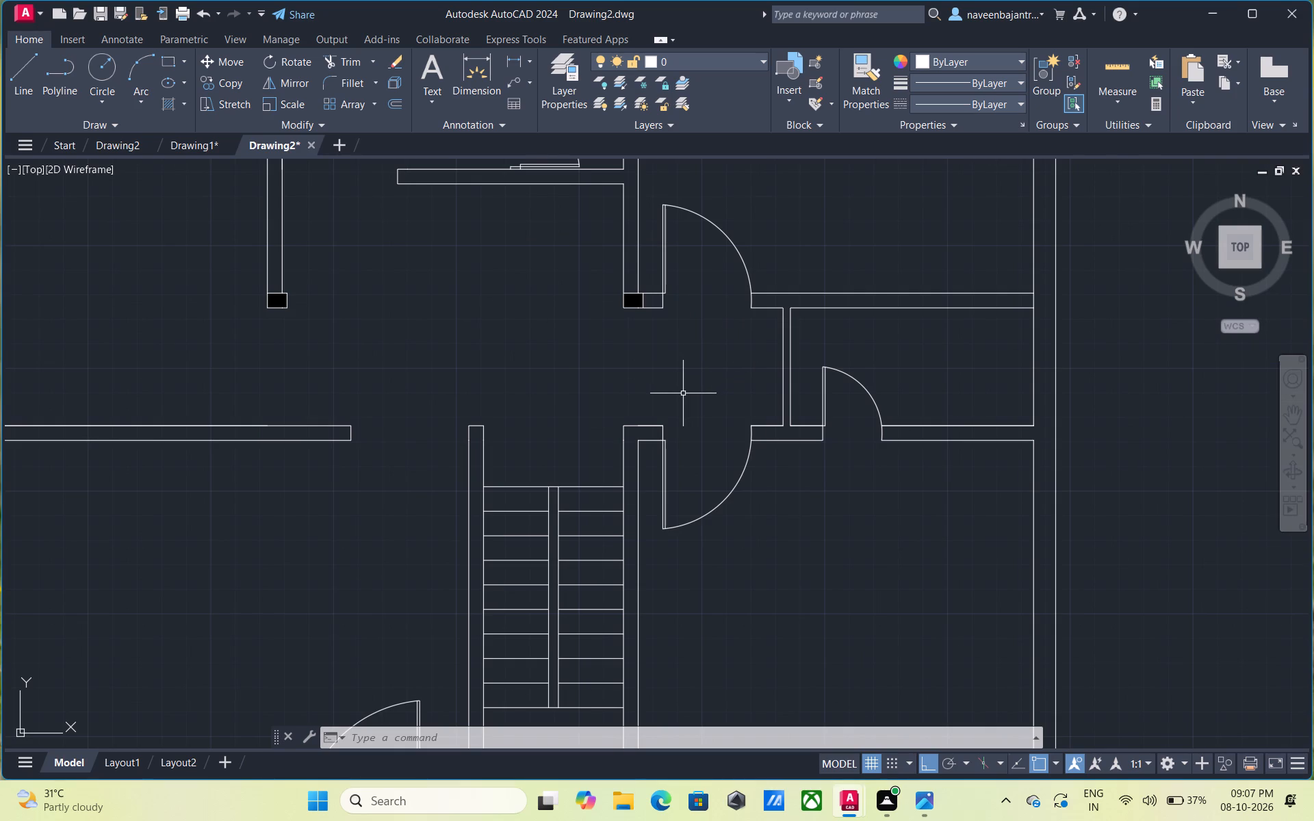
scroll(563, 355, down, 3)
middle_drag(534, 341, 615, 410)
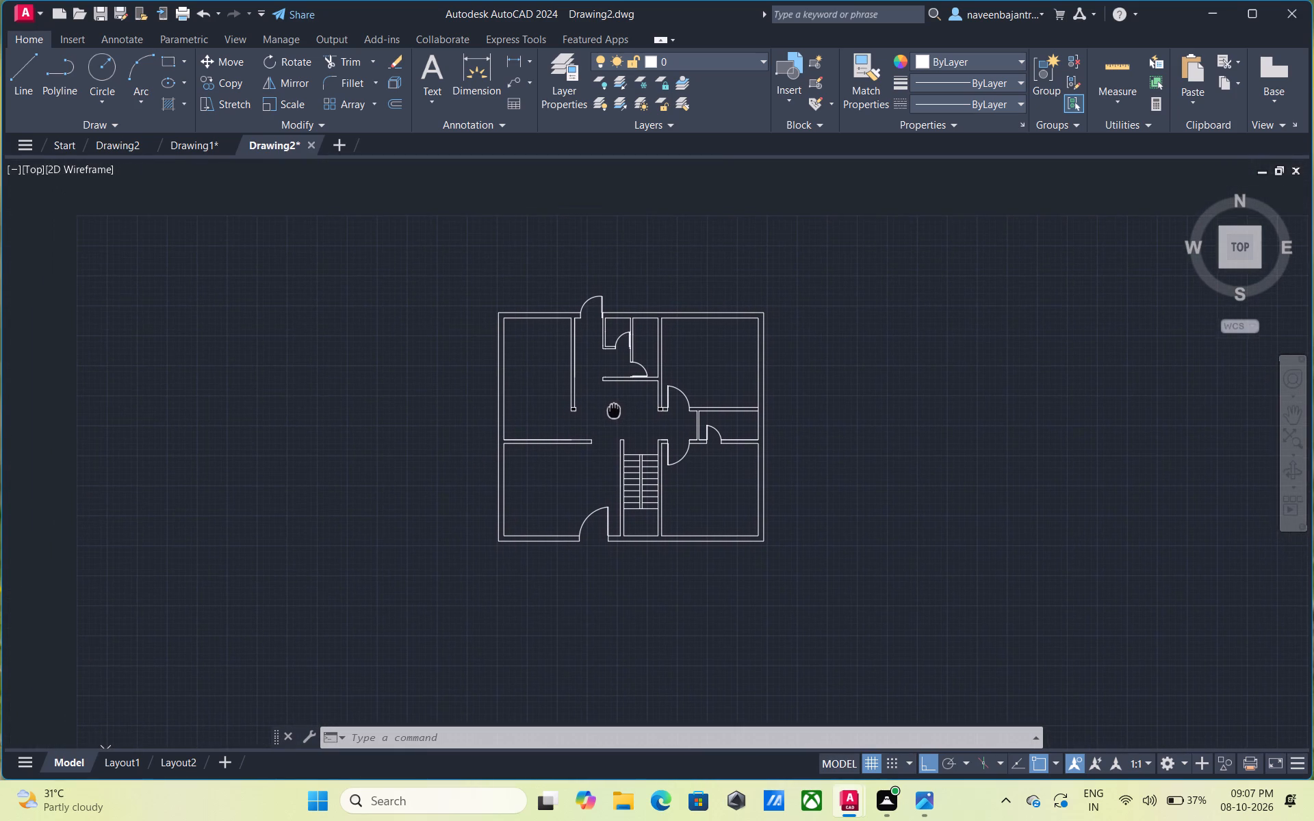
middle_drag(615, 410, 617, 415)
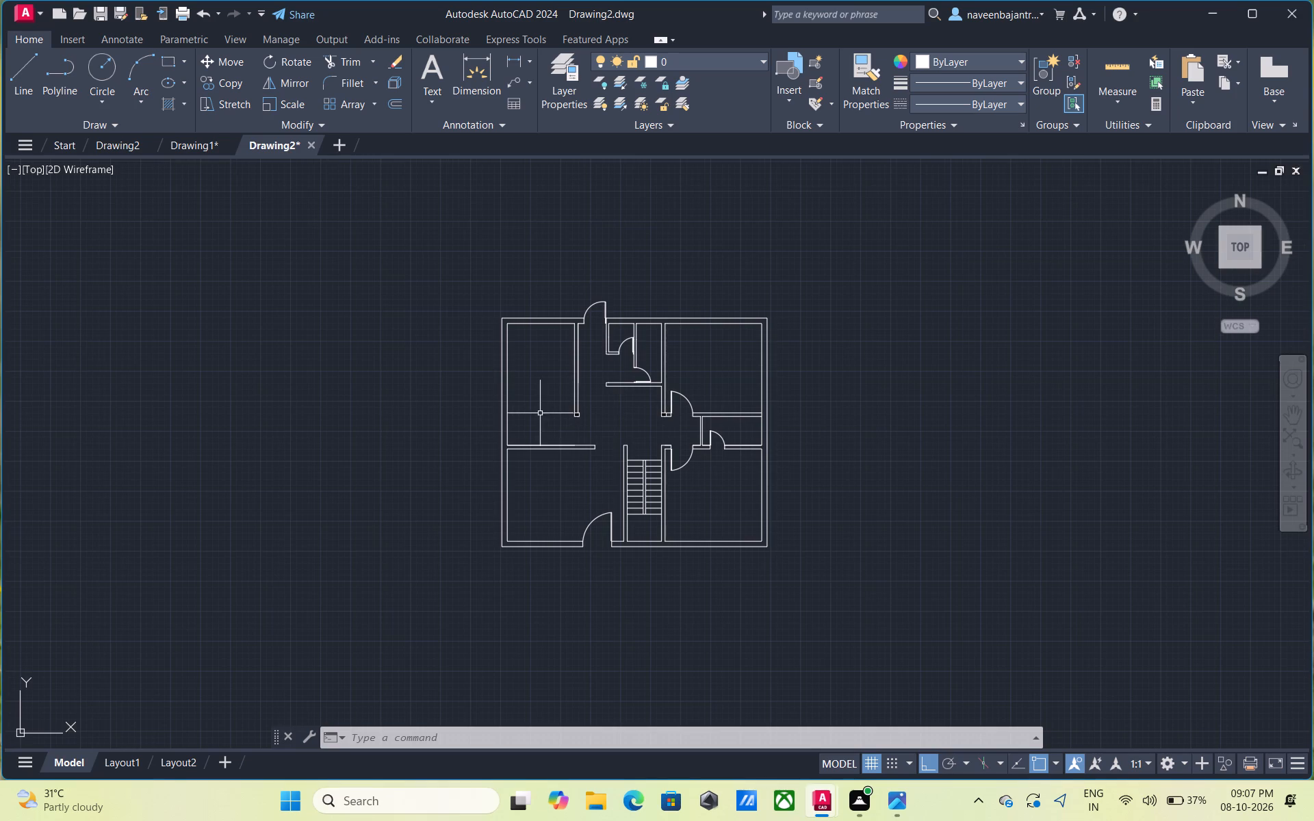
scroll(540, 413, up, 2)
middle_drag(545, 352, 552, 447)
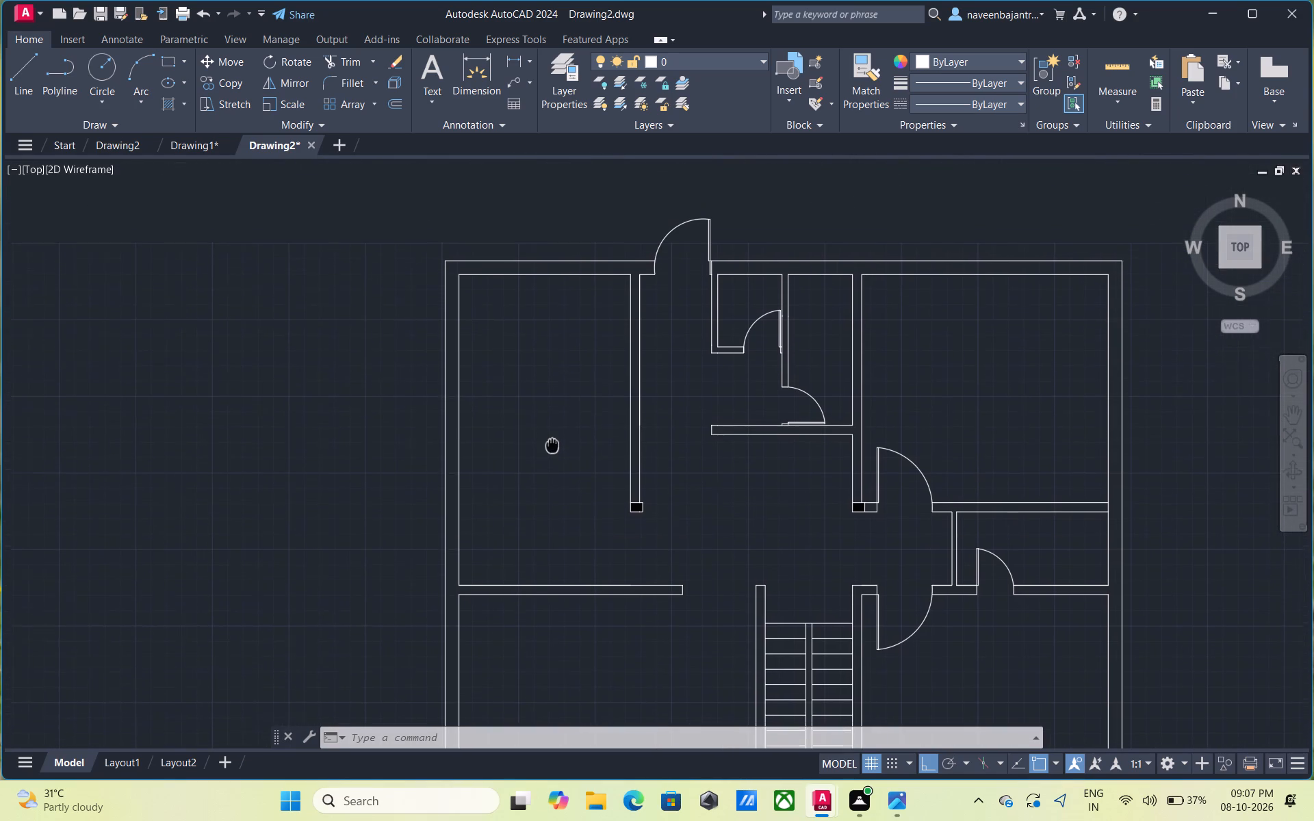
middle_drag(552, 447, 552, 456)
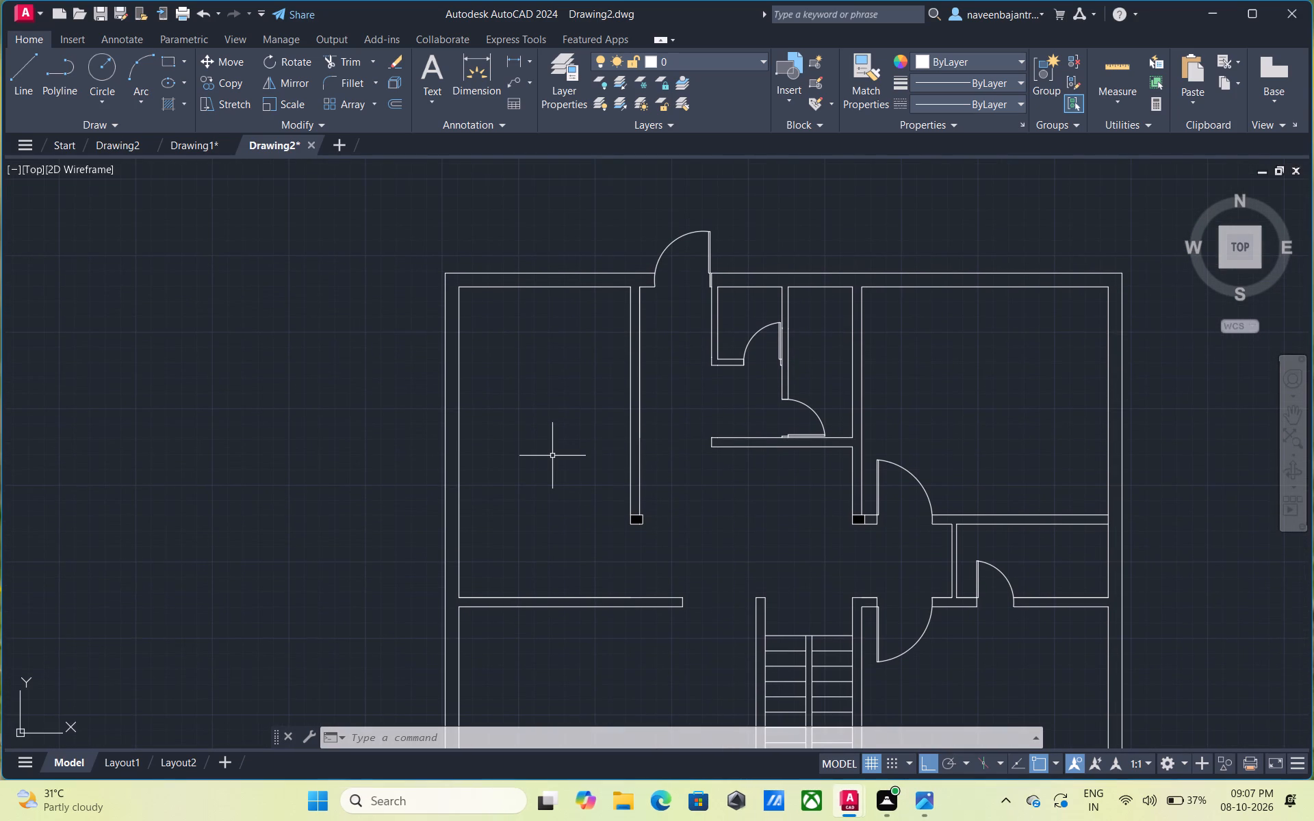
middle_drag(515, 343, 515, 356)
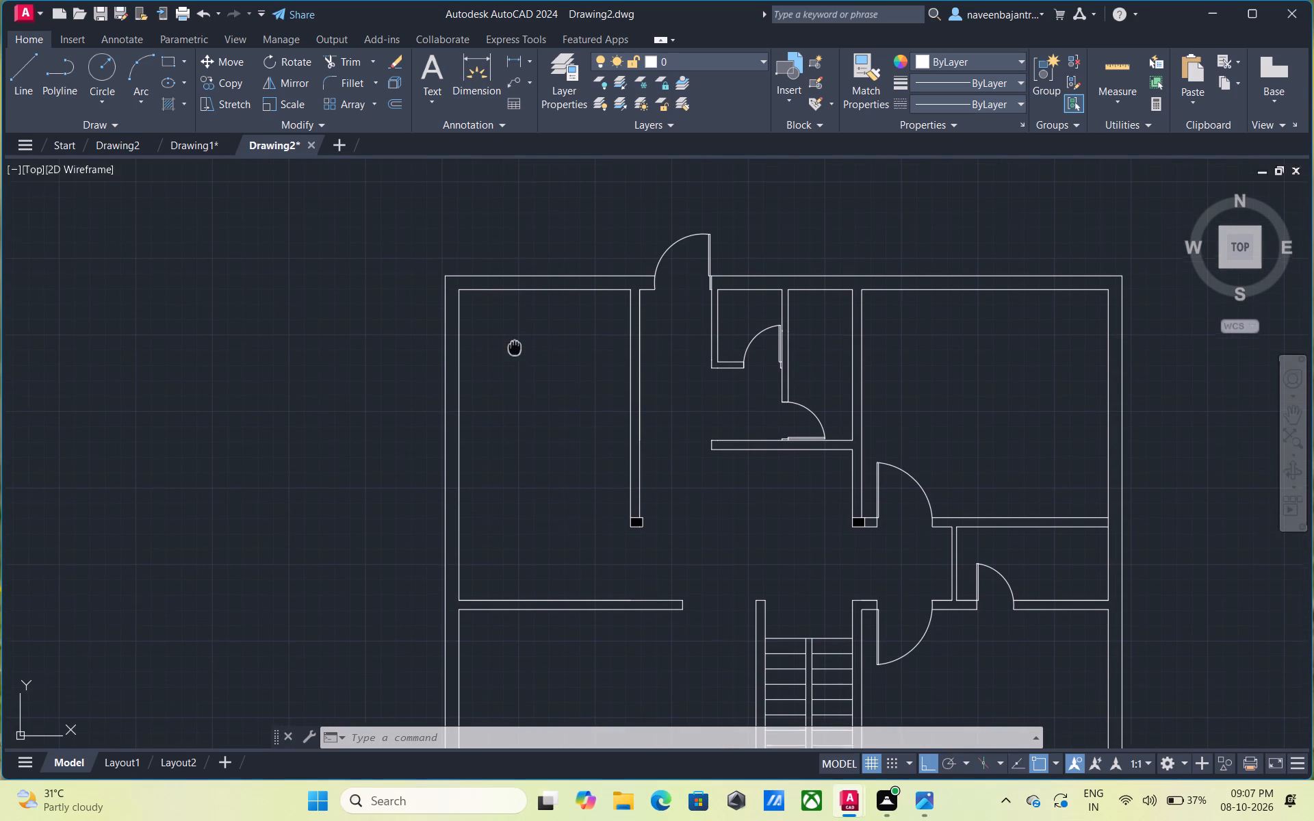
middle_drag(515, 356, 518, 416)
scroll(518, 416, up, 1)
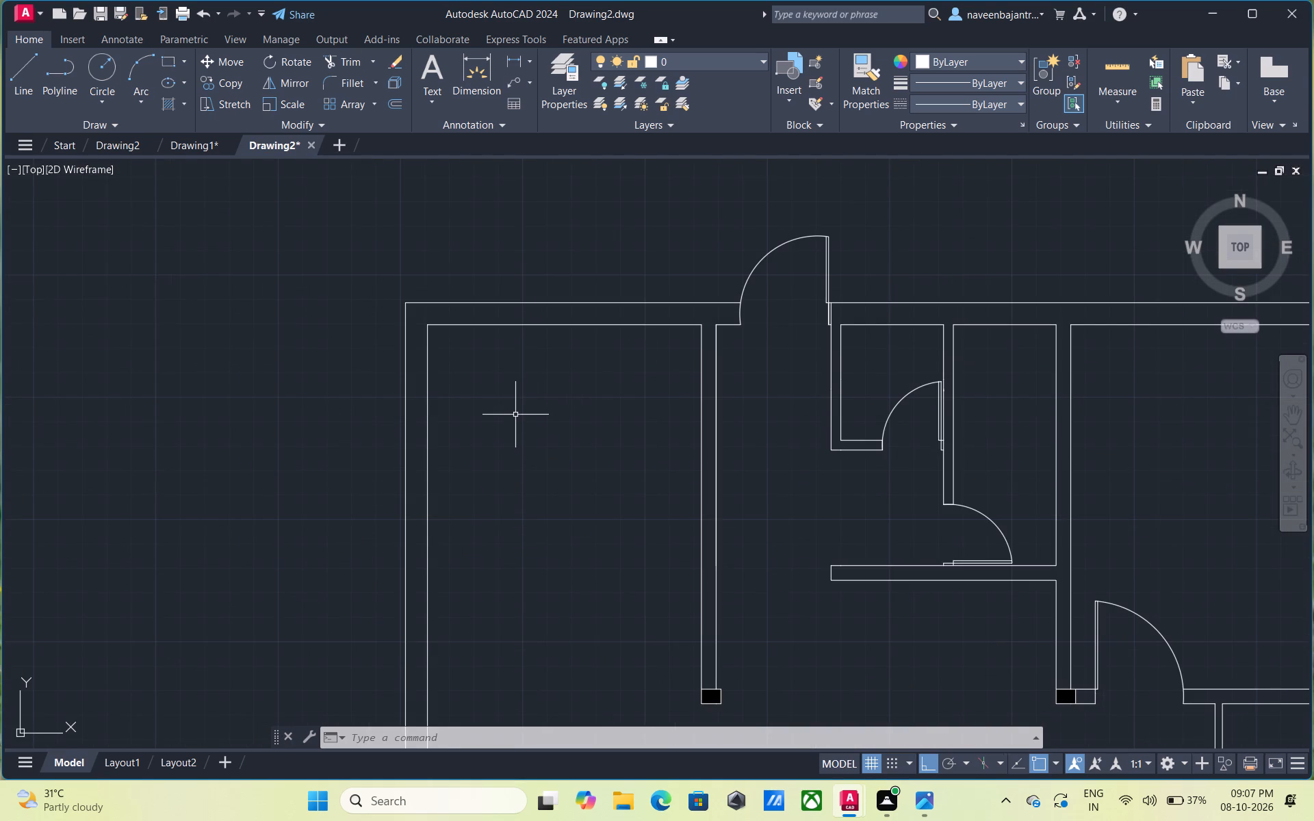
Draw a line across the northwest room's north wall from the midpoint of its inner edge, and trim the part extending outside.
text(l)
key(space)
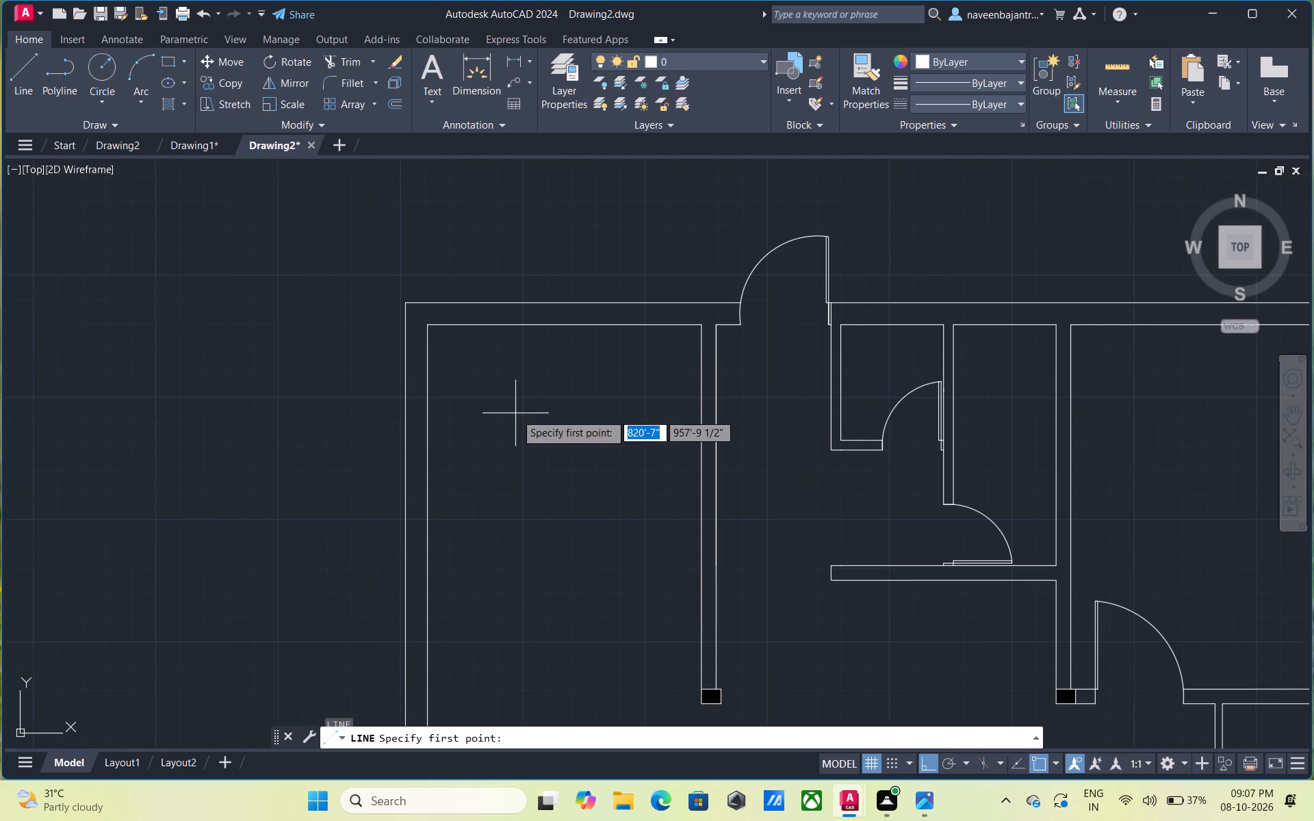
click(561, 328)
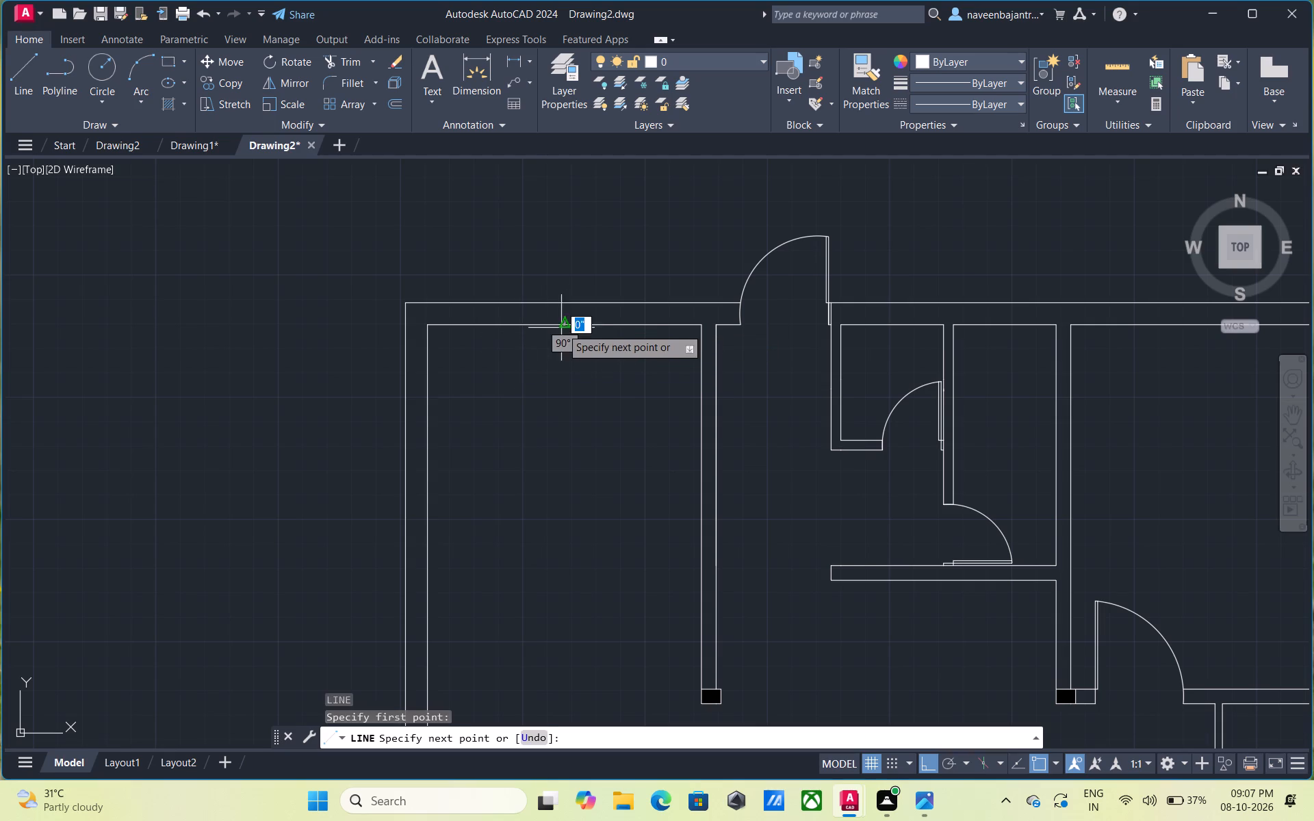
click(563, 289)
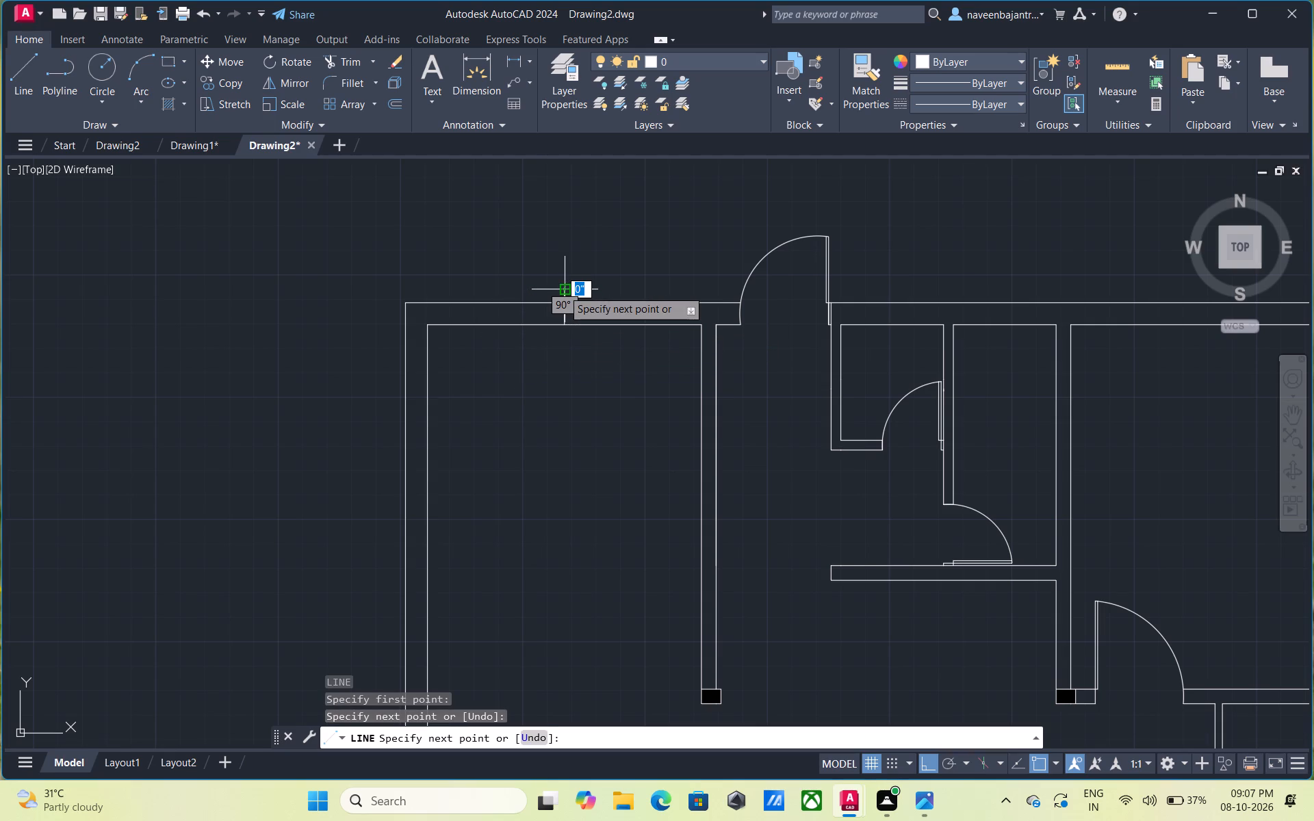
key(Escape)
text(tr)
key(space)
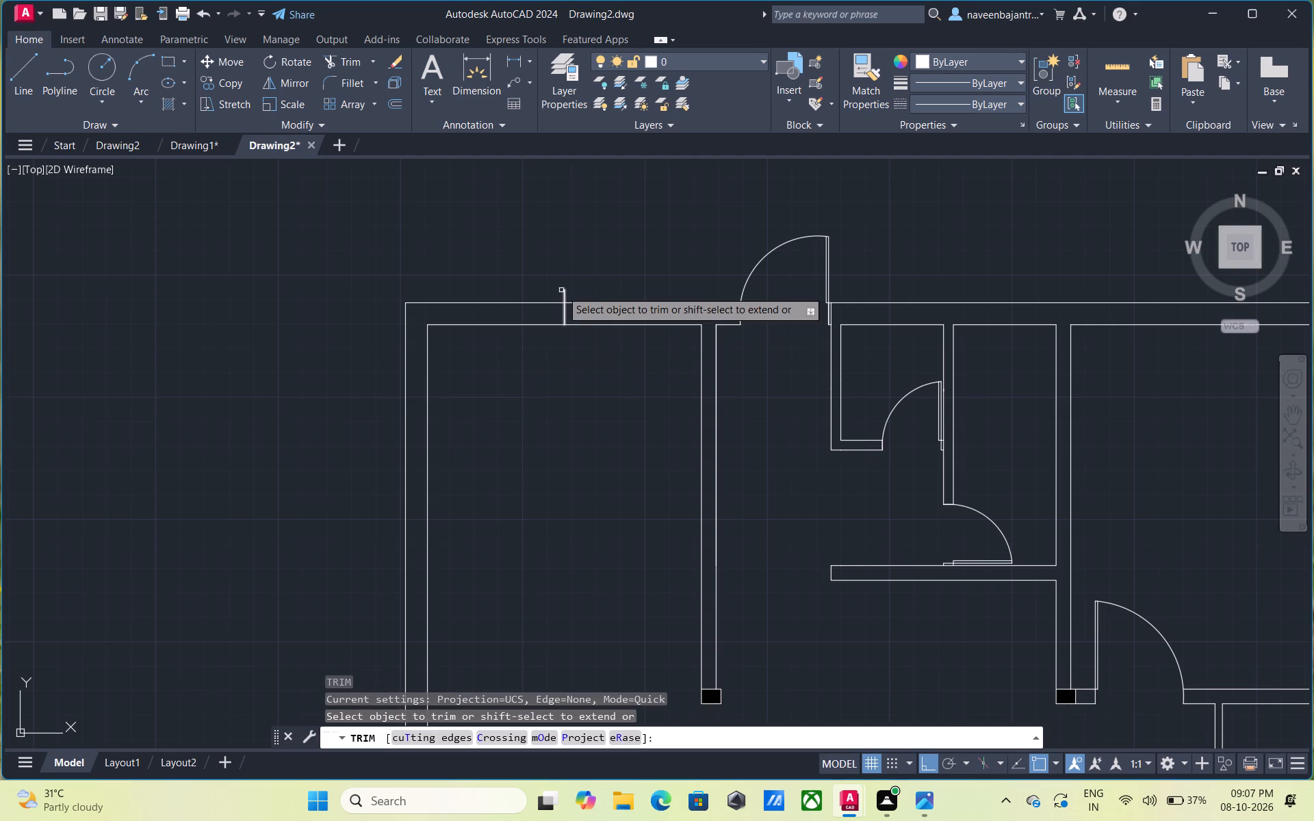
click(563, 294)
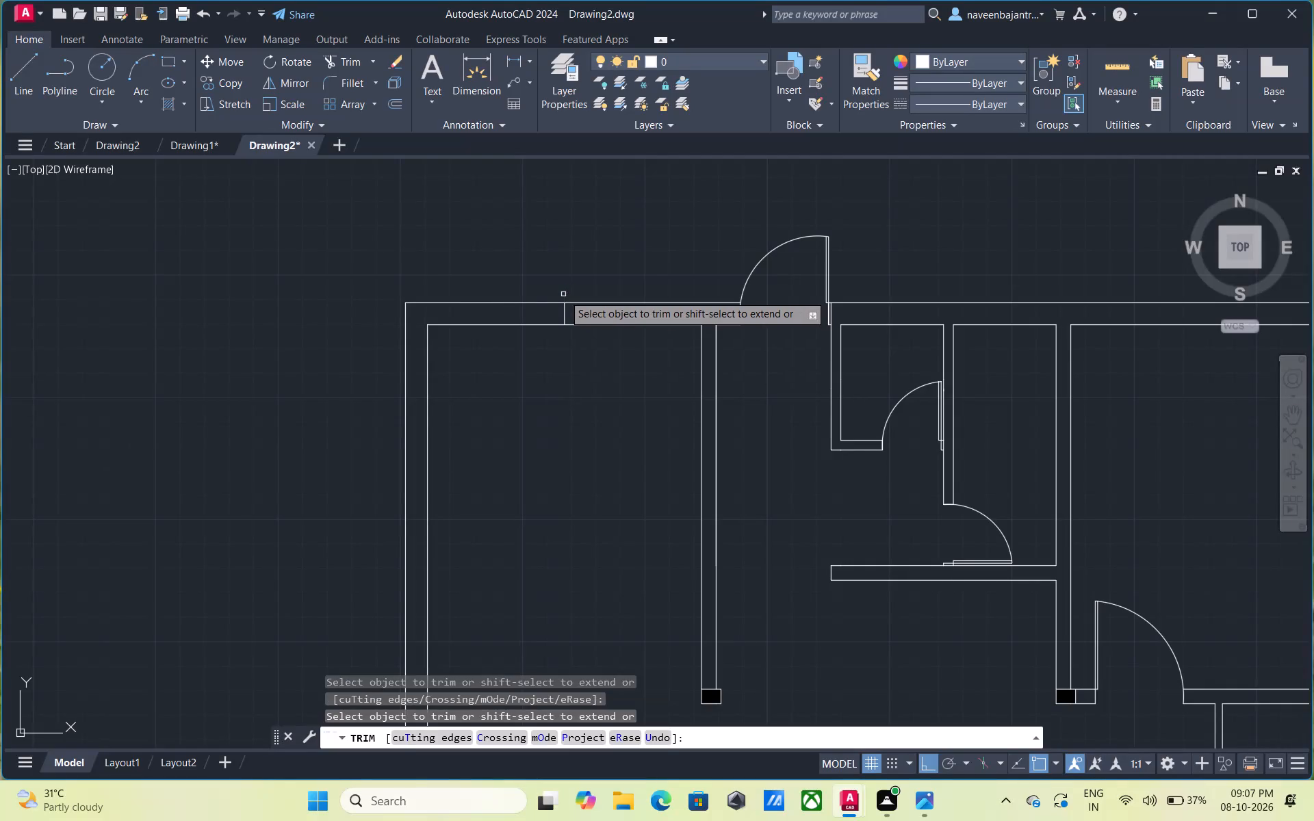
key(Escape)
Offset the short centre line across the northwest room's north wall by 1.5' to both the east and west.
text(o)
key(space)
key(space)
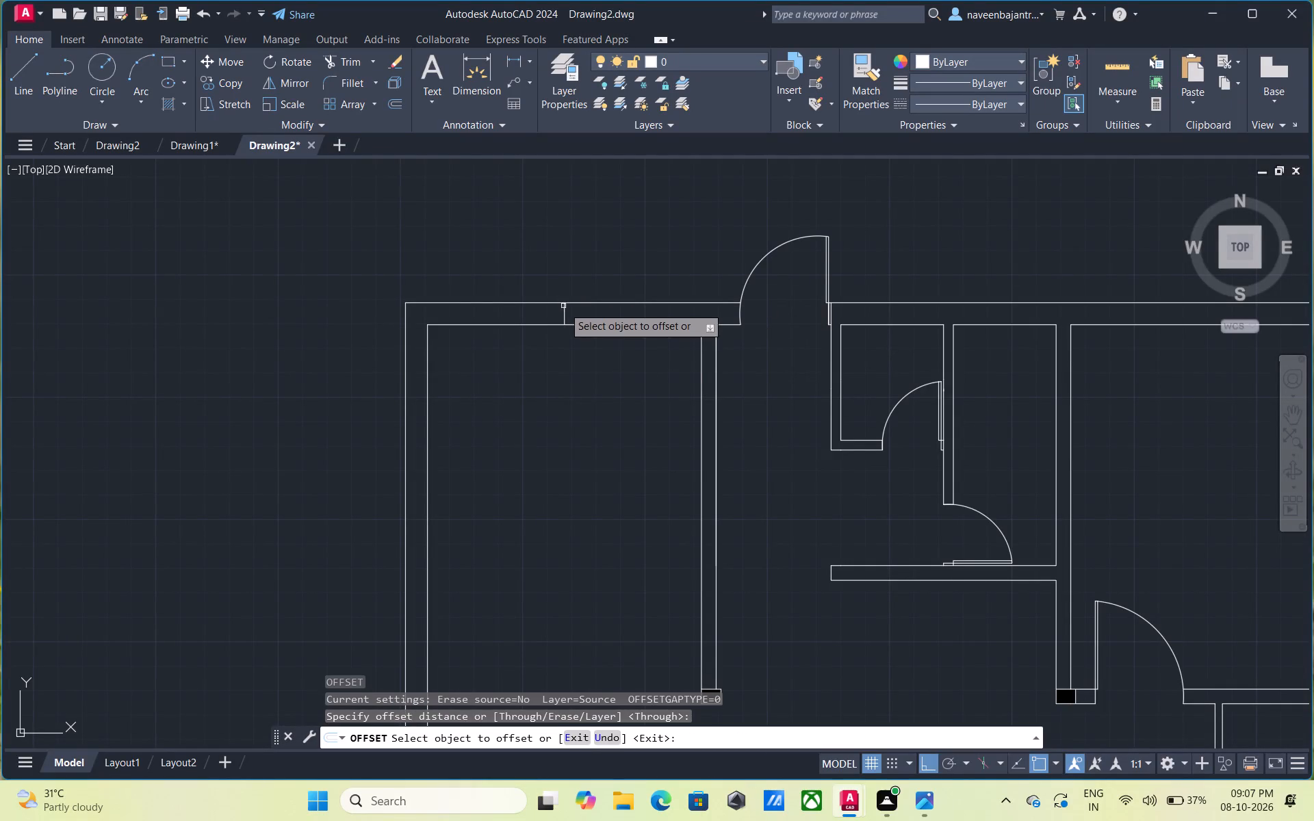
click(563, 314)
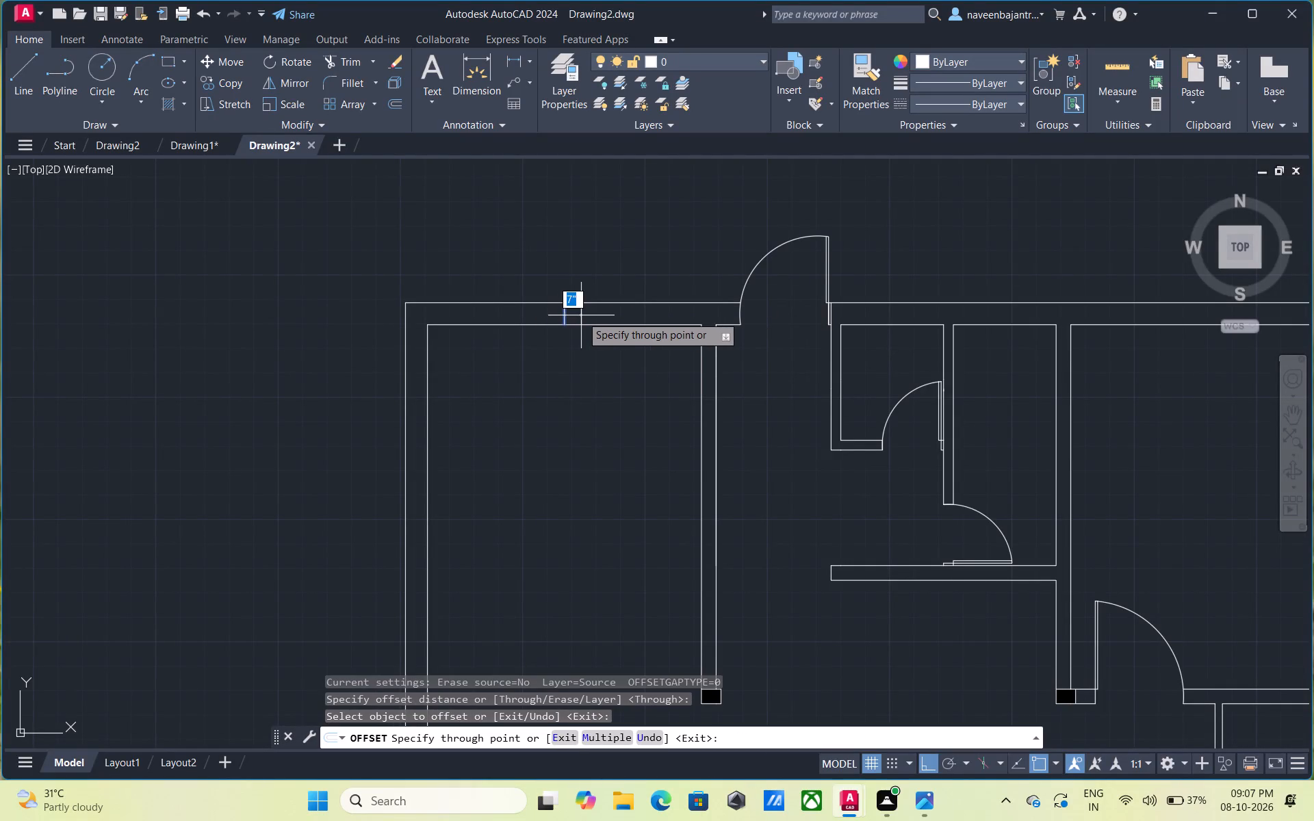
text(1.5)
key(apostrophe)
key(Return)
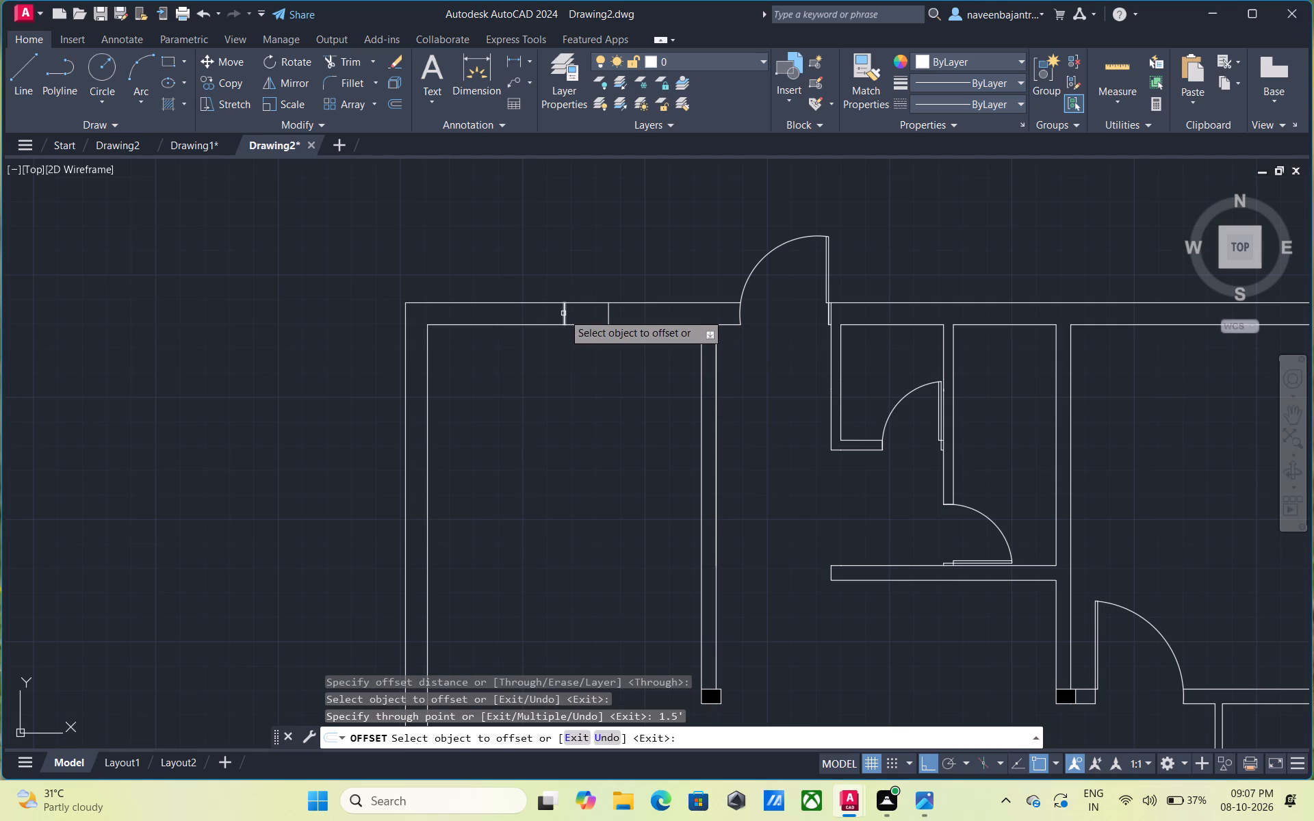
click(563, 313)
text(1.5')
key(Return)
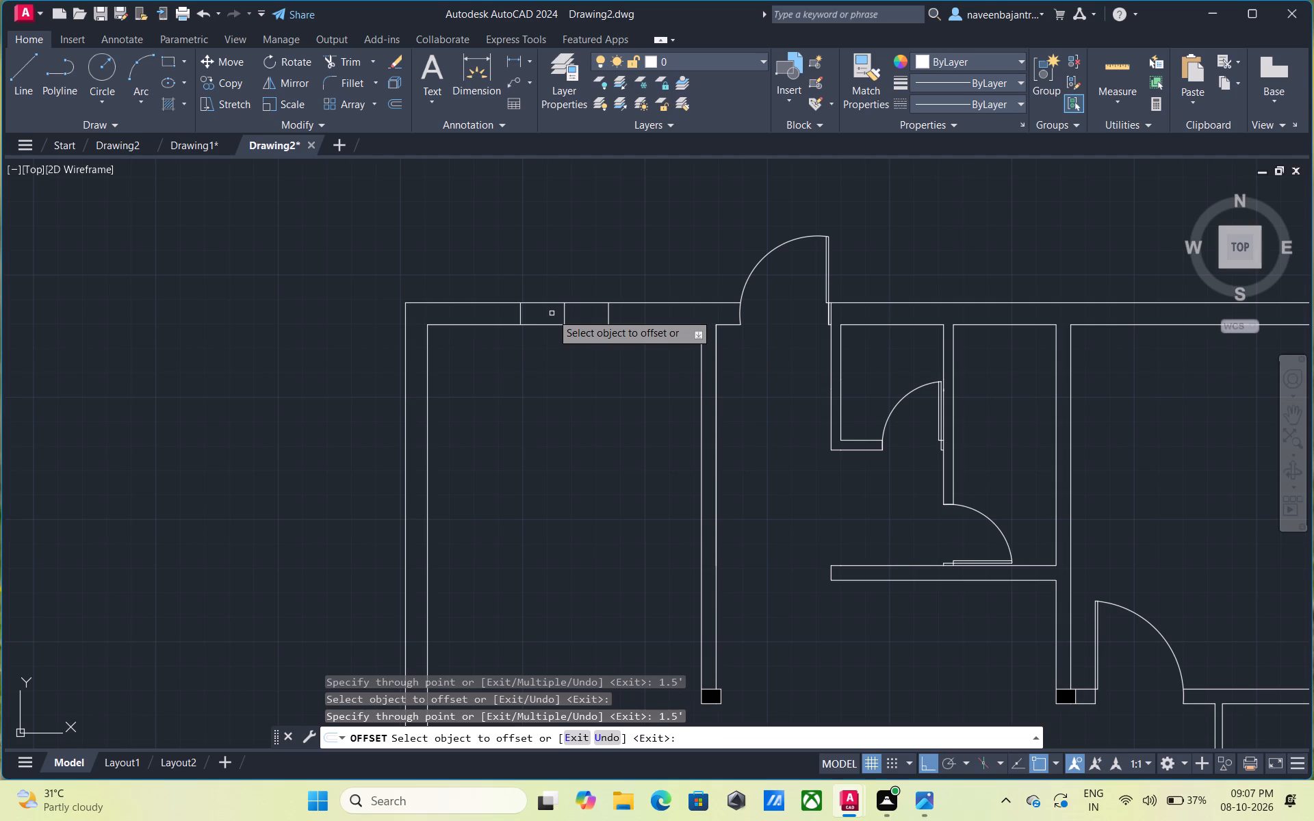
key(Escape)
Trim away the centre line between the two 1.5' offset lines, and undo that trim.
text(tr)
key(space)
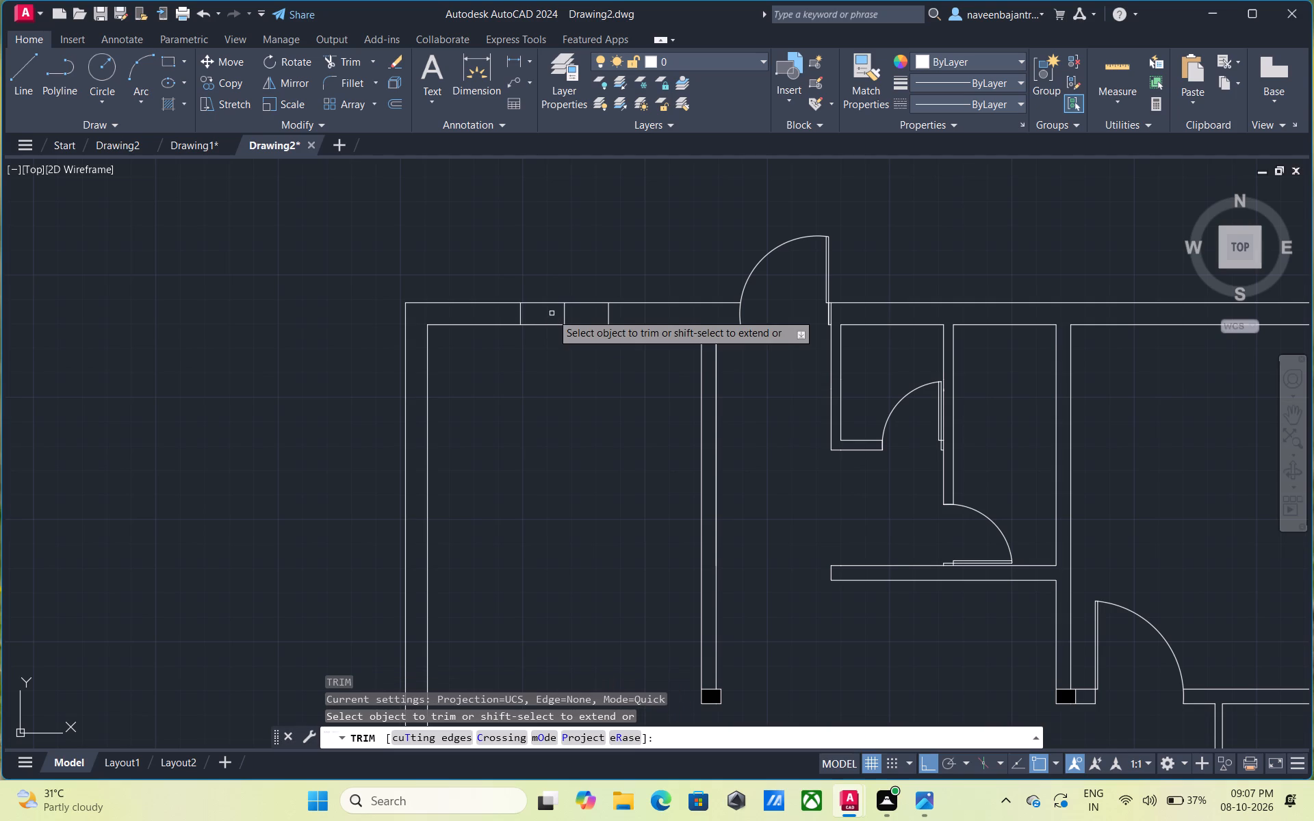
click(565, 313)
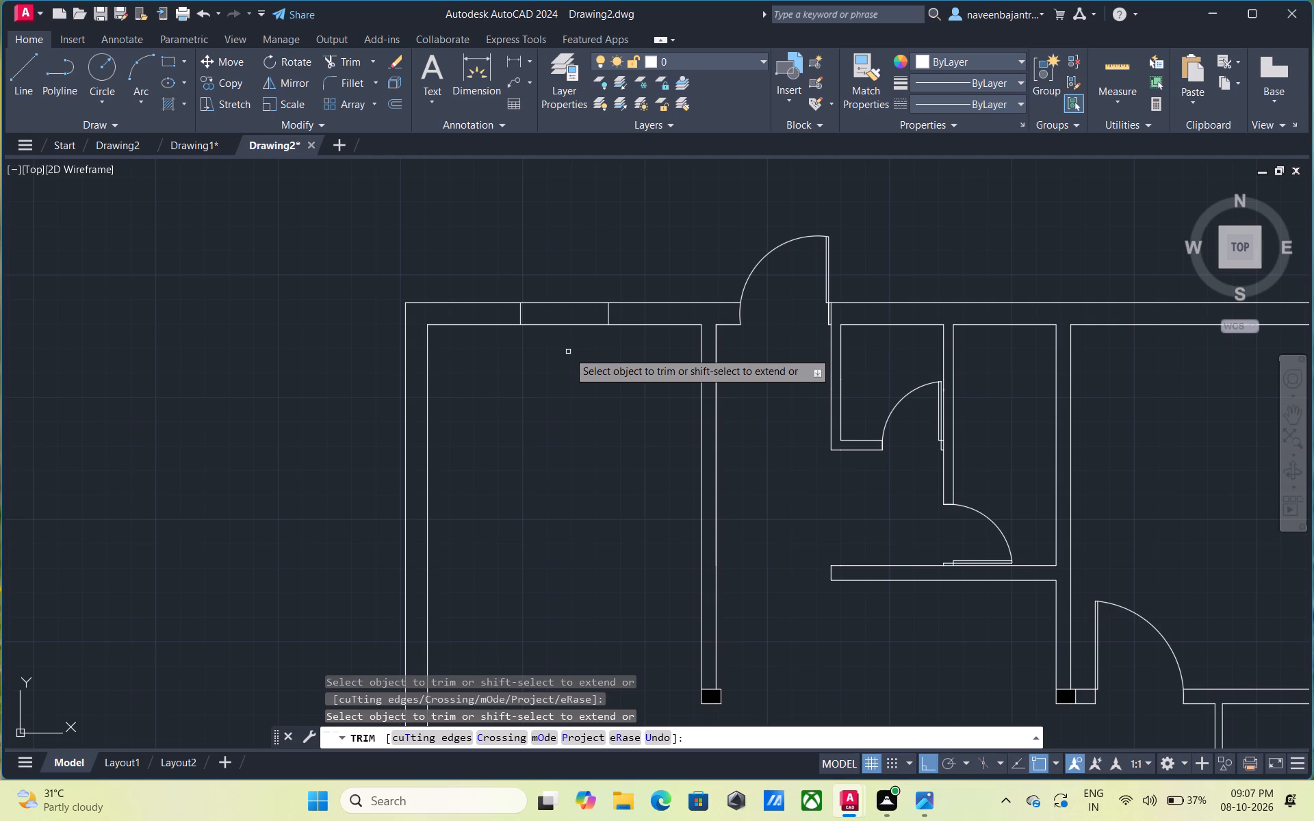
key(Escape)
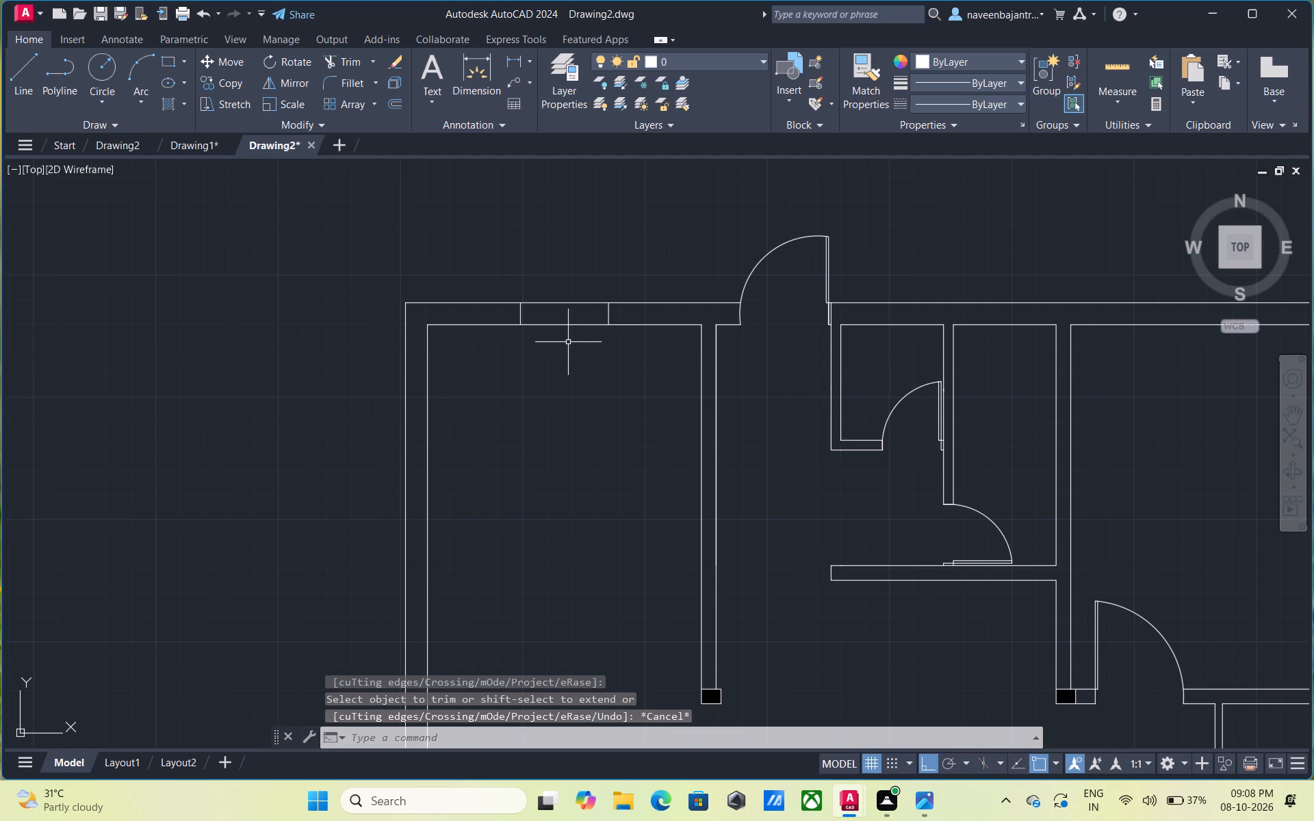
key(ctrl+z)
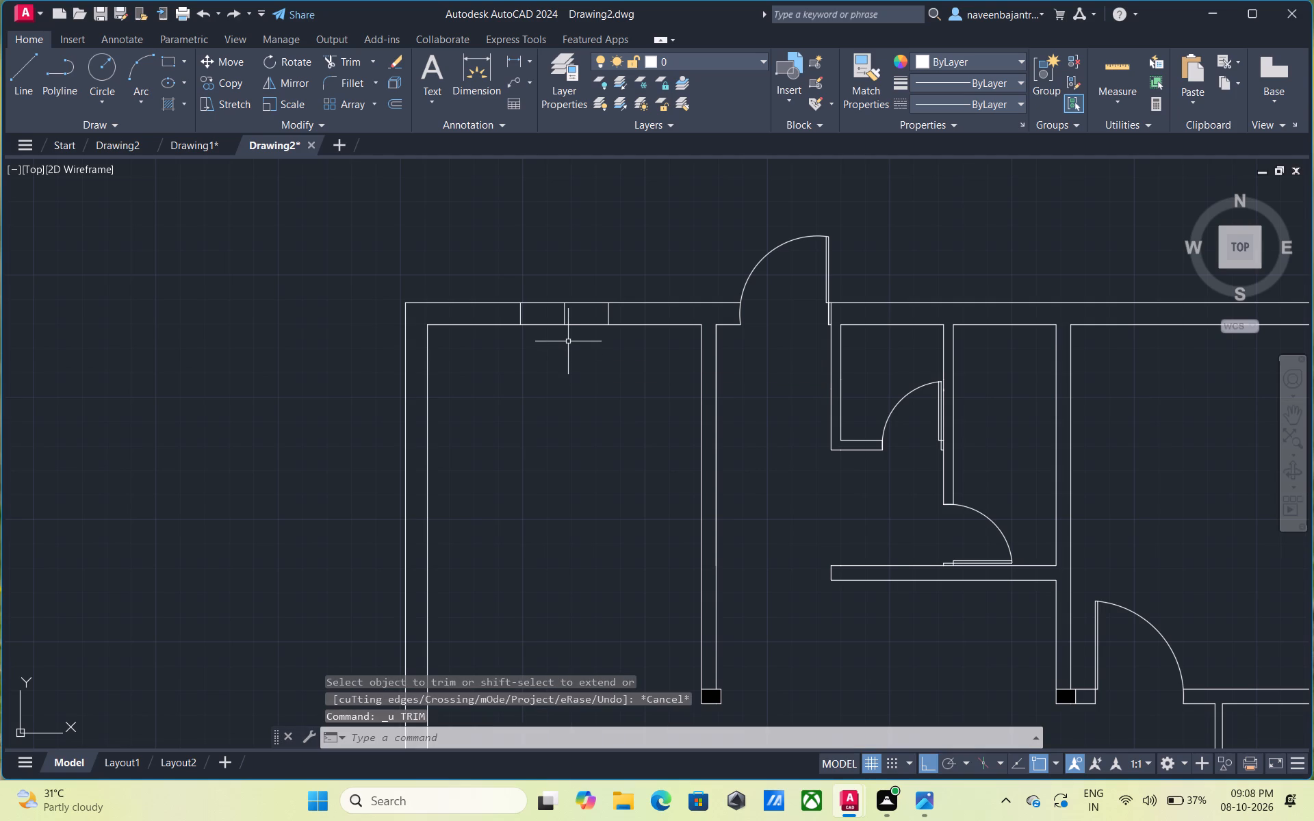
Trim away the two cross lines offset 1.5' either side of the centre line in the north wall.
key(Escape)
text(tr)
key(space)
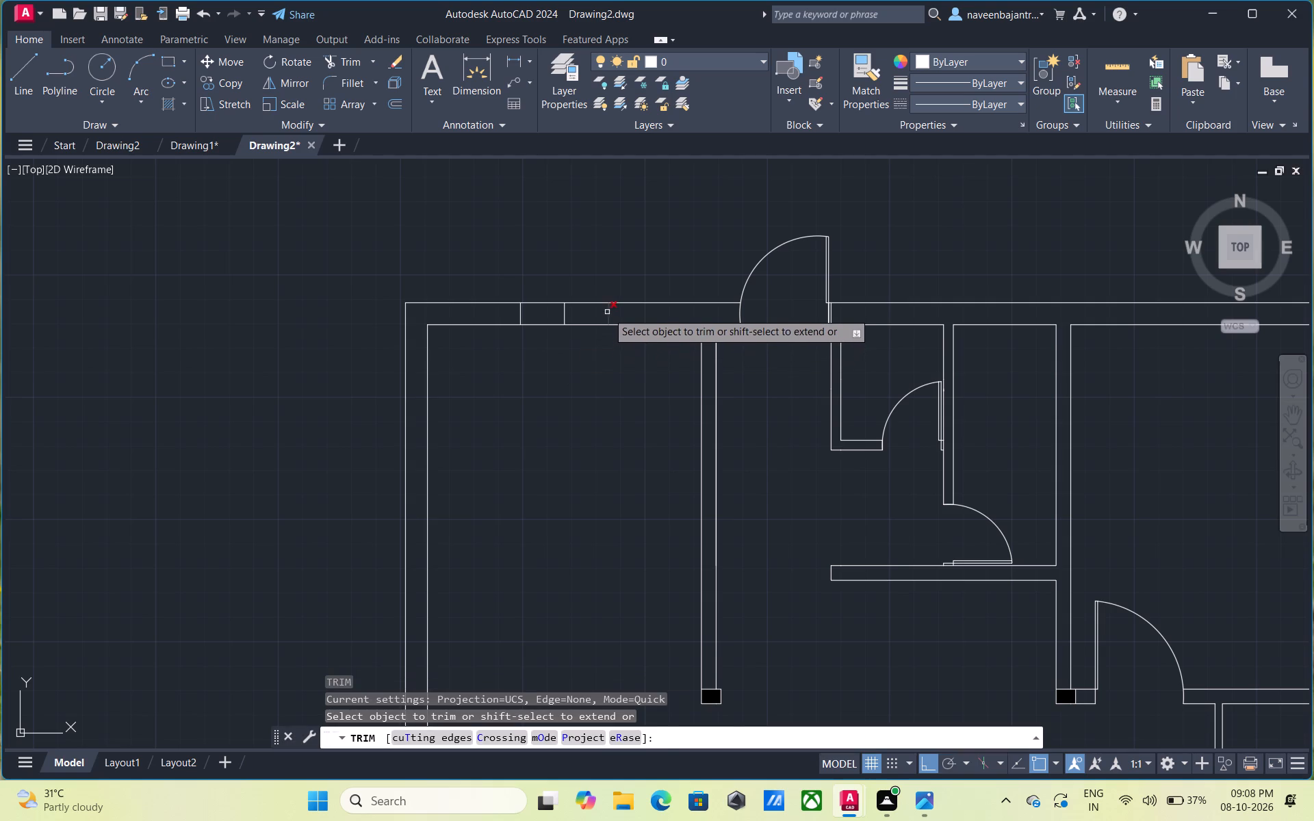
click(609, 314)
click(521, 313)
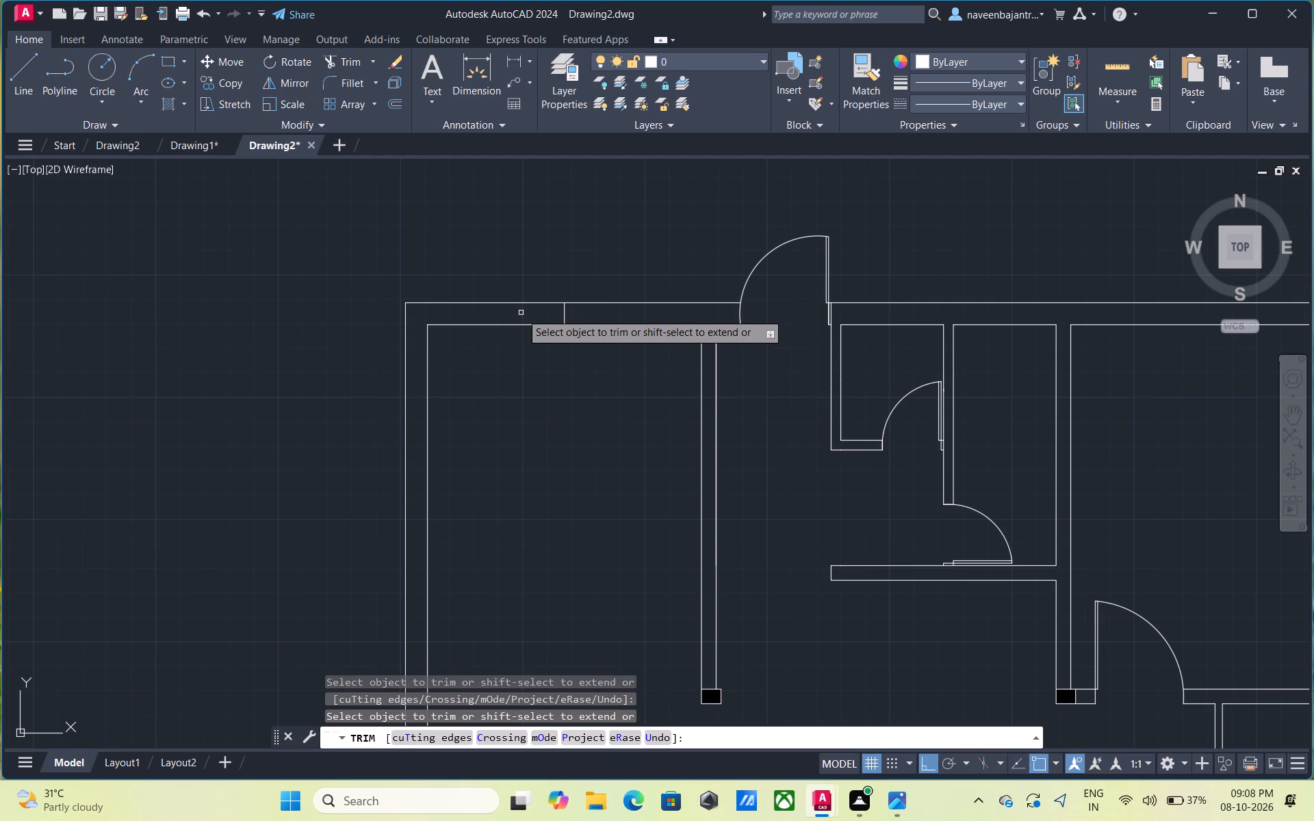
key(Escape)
Offset the centre line across the northwest room's north wall by 2' to both the east and west.
text(o)
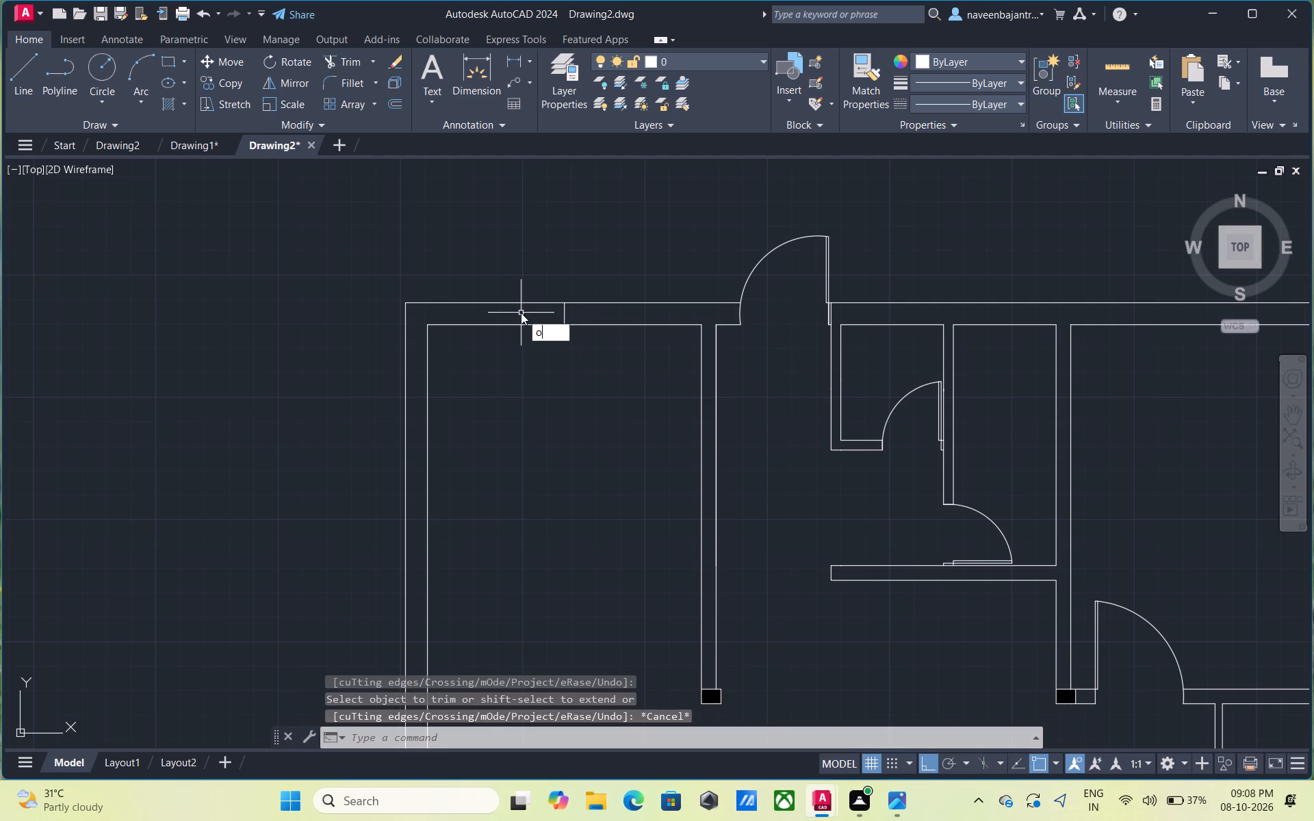
key(space)
key(space)
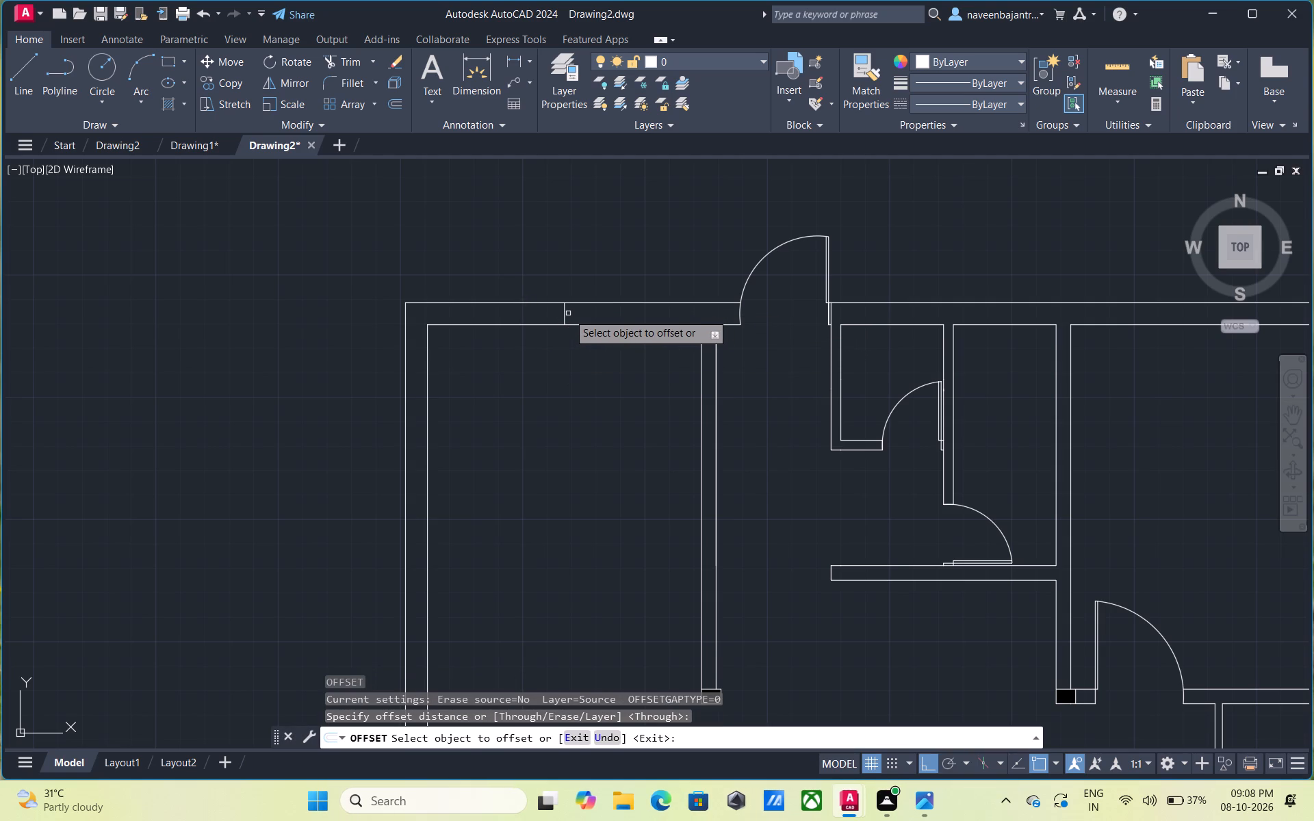
click(565, 315)
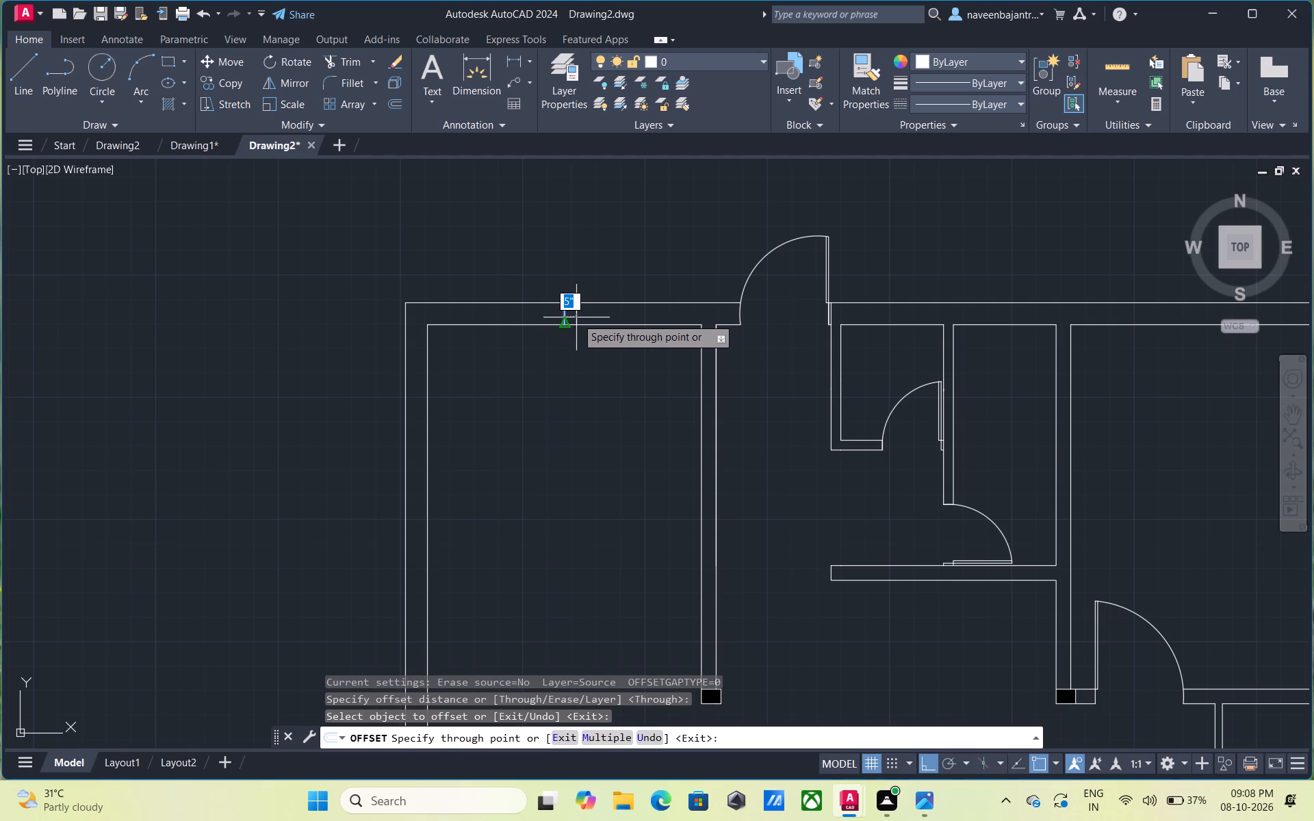
key(2)
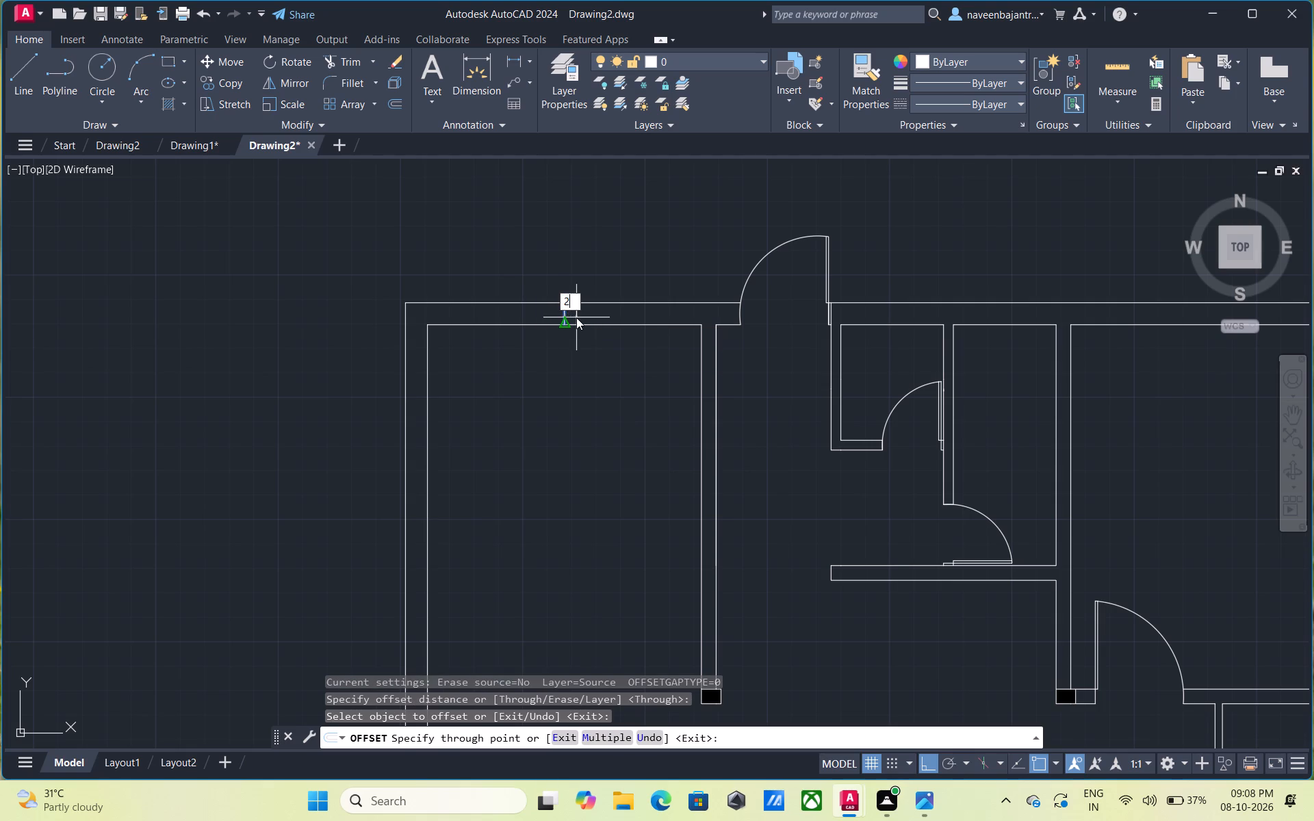
key(shift+quotedbl)
key(BackSpace)
key(apostrophe)
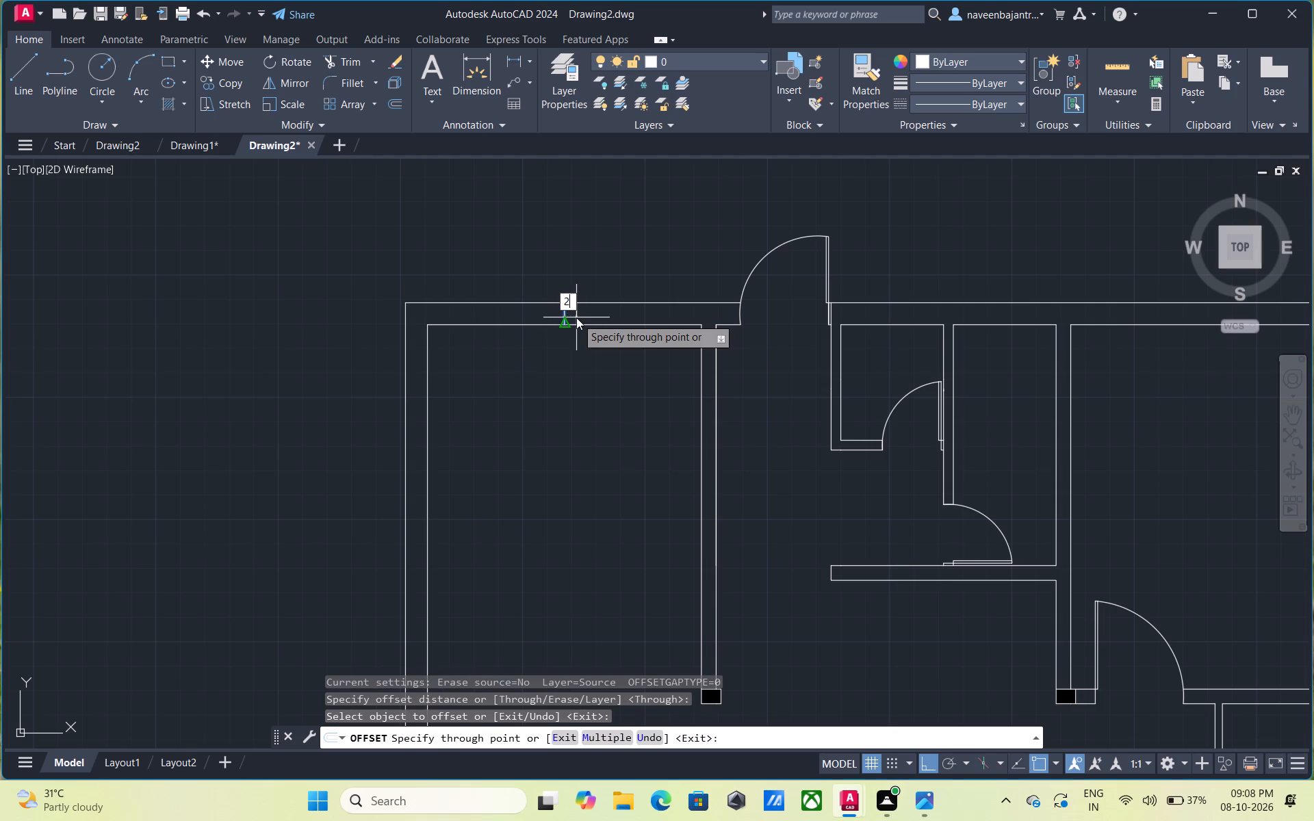
key(Return)
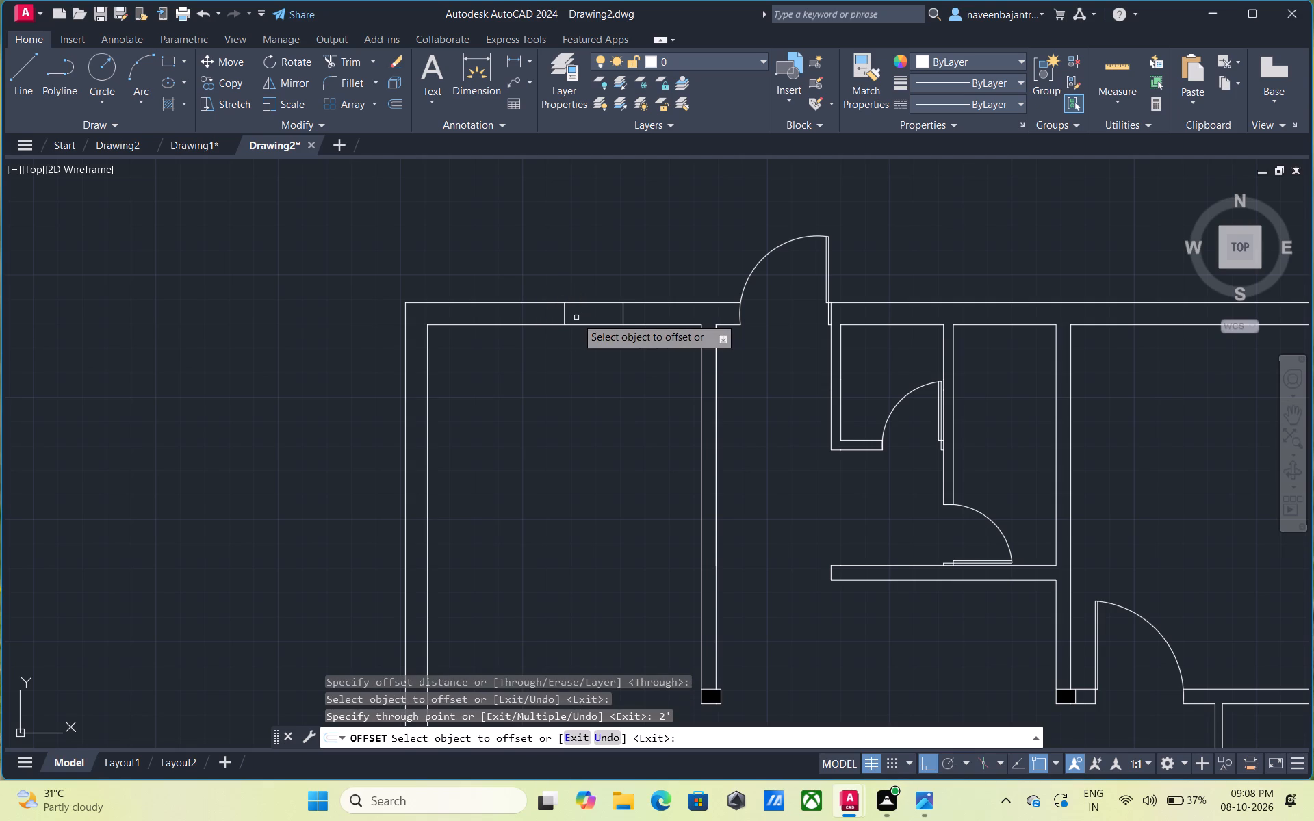
click(564, 317)
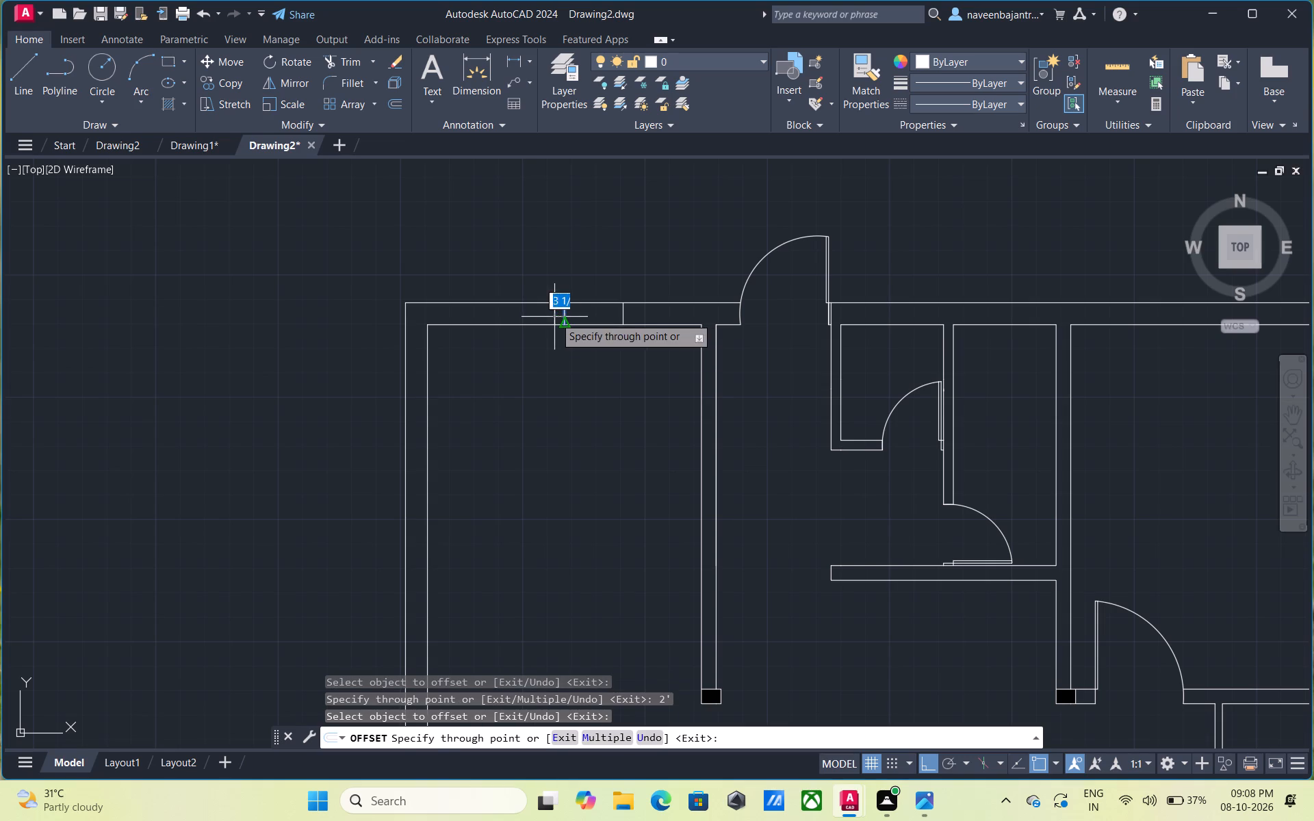
text(2')
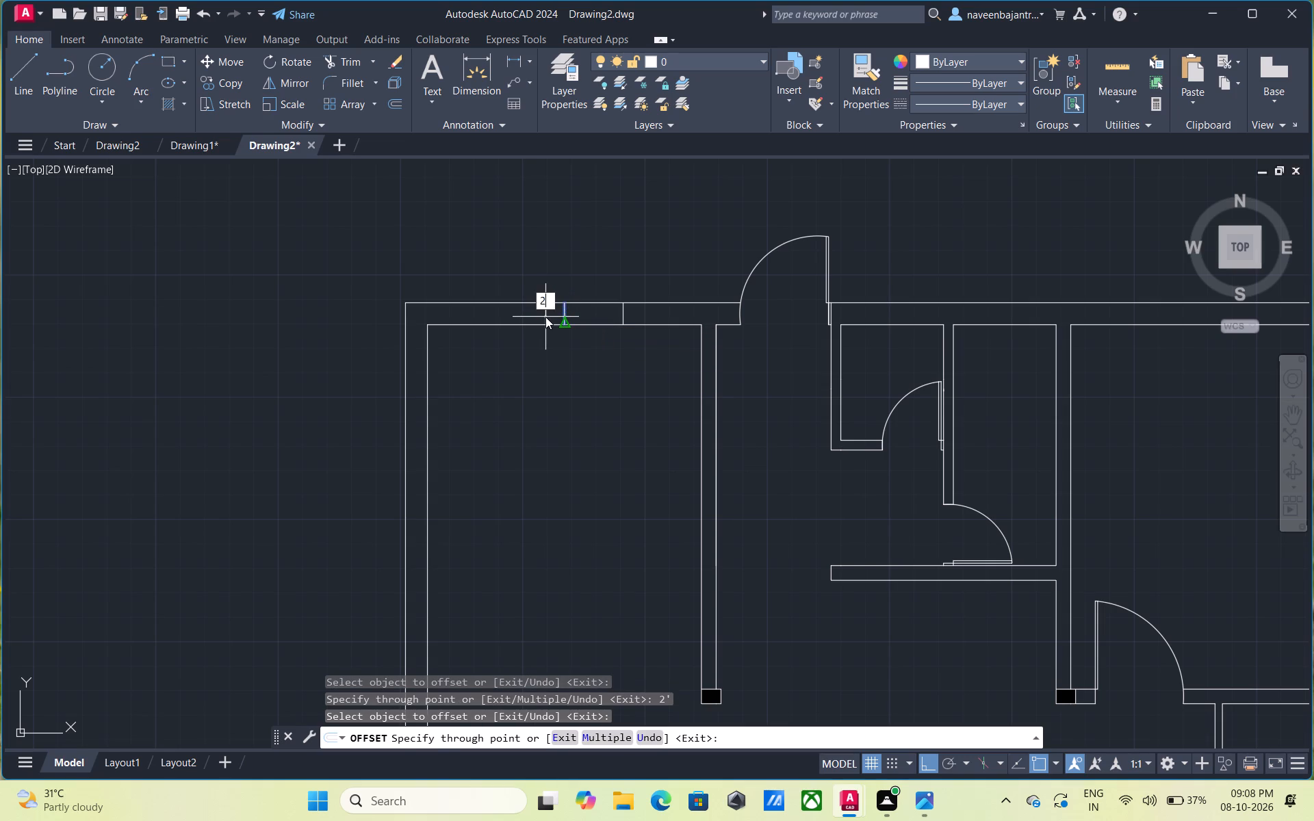
key(Return)
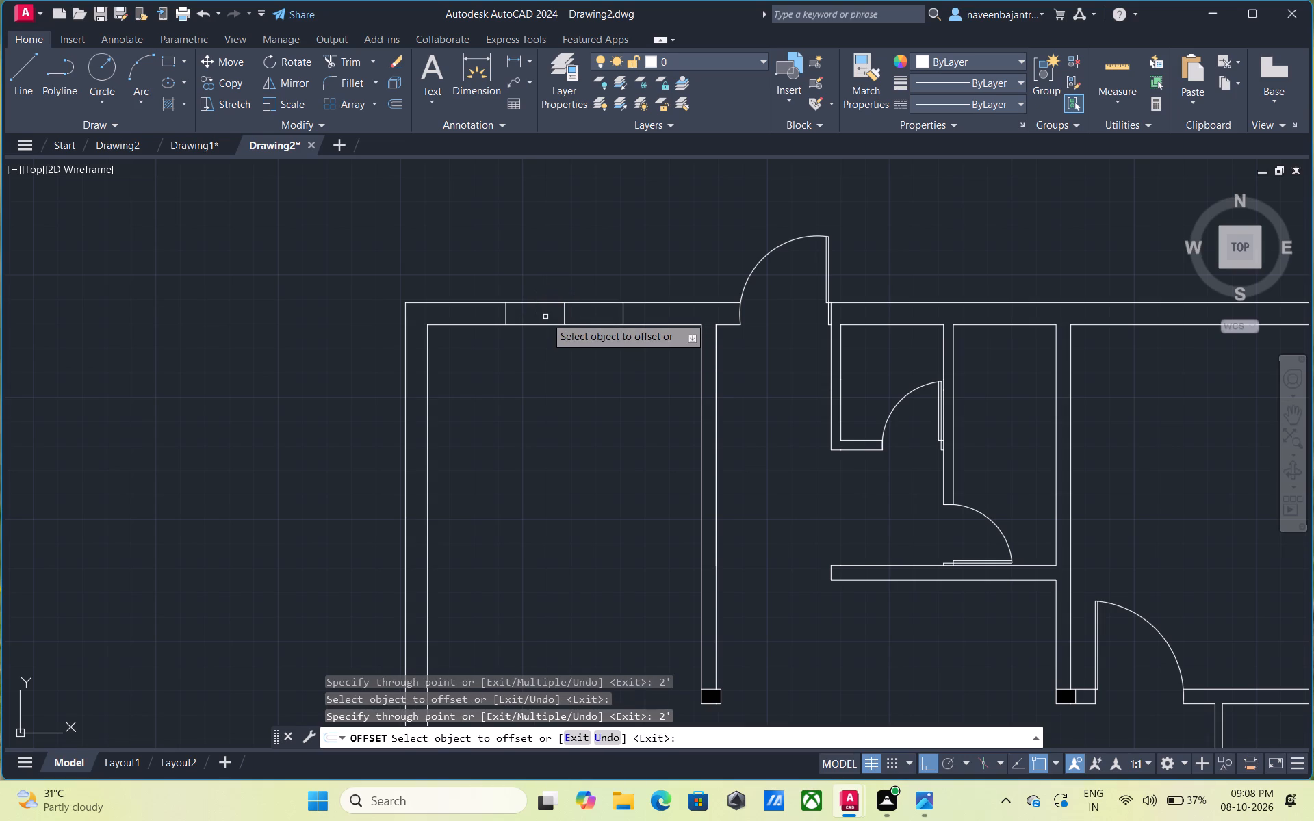
key(Escape)
Trim away the centre line between the two 2' offset lines in the north wall.
text(tr)
key(space)
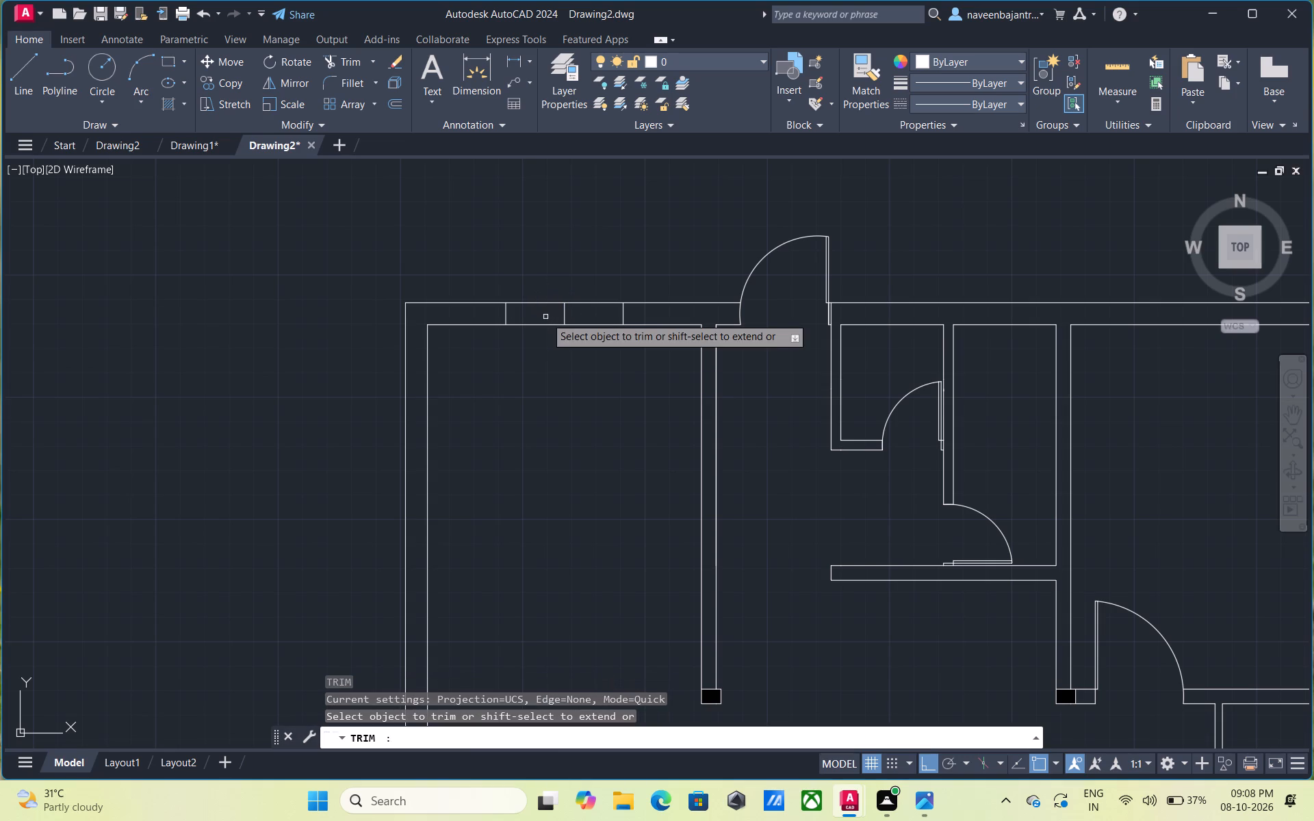
scroll(564, 317, up, 1)
click(564, 317)
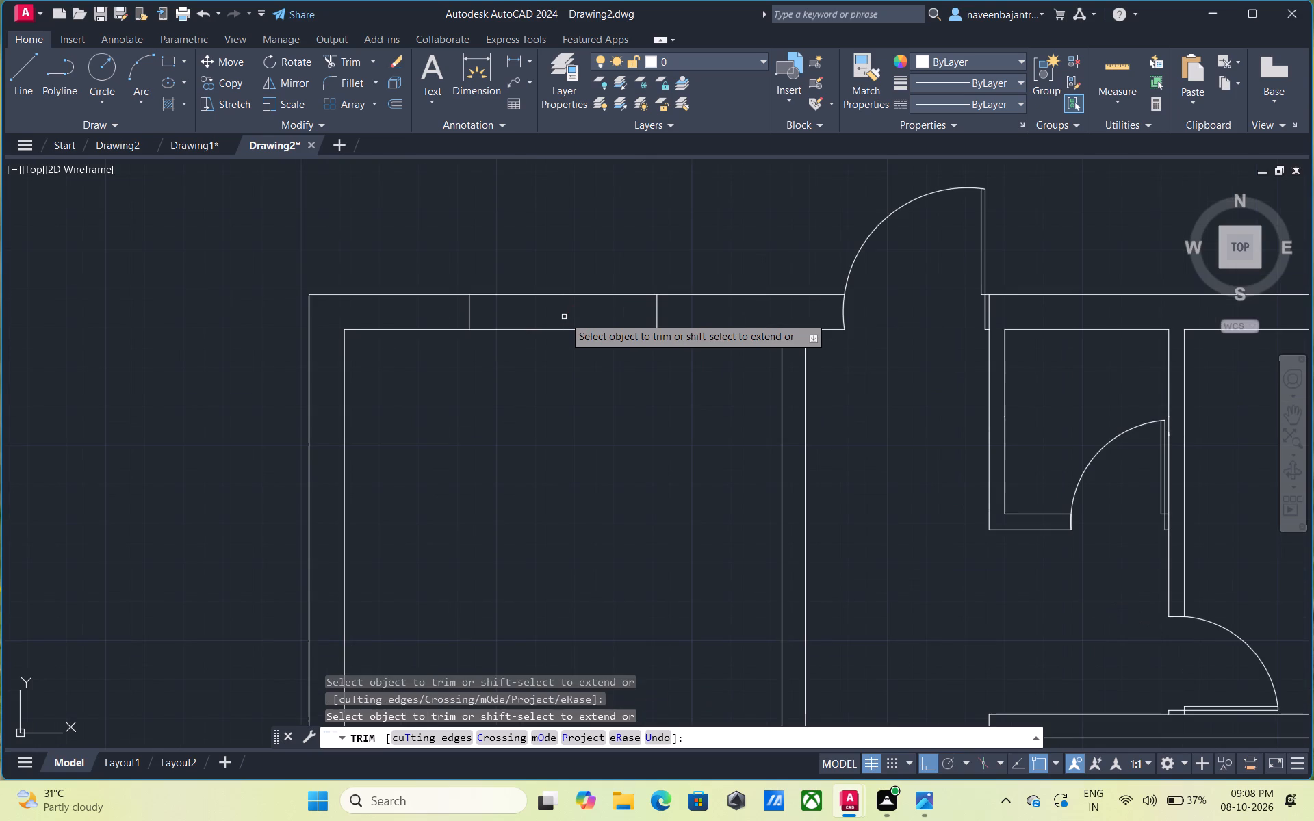
key(Escape)
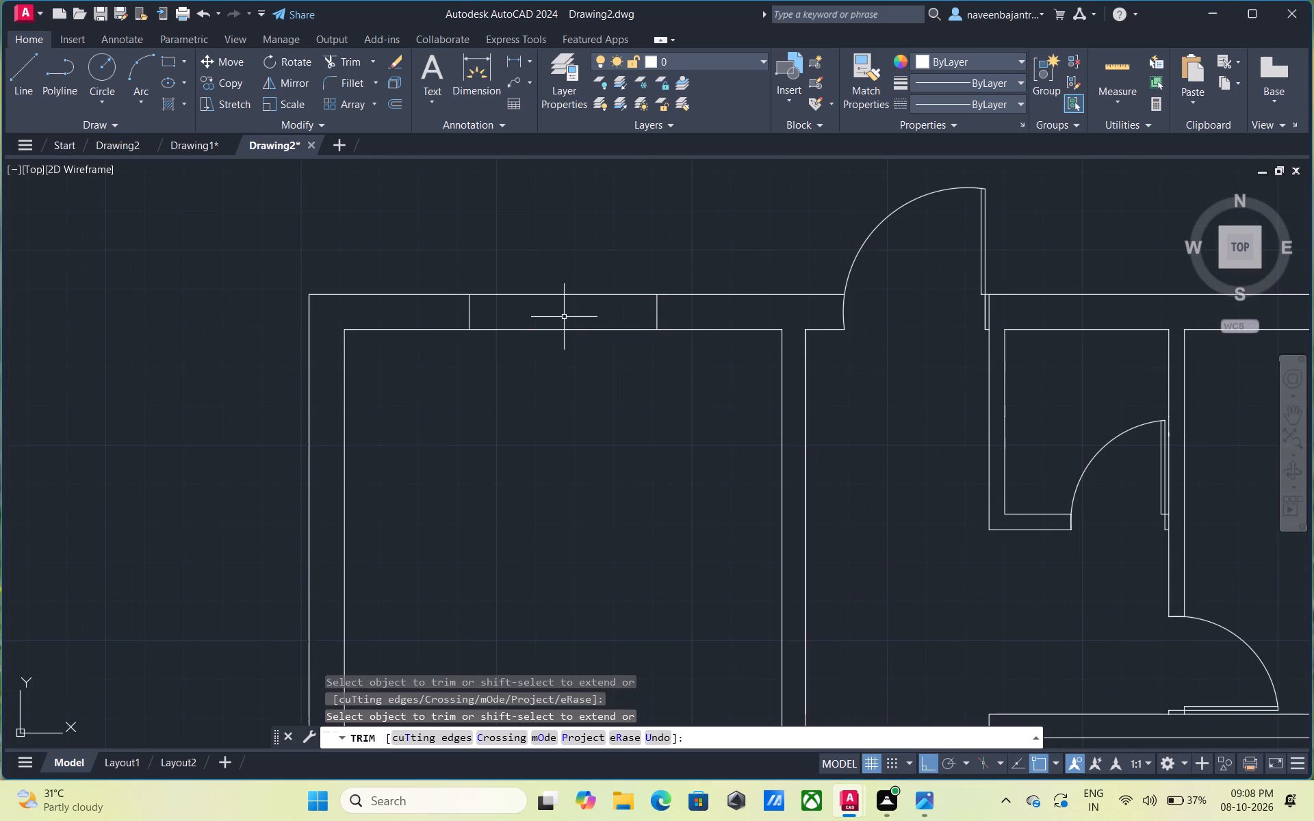
Offset the northwest room's inner north wall line by 4.5" northward into the wall thickness.
text(o)
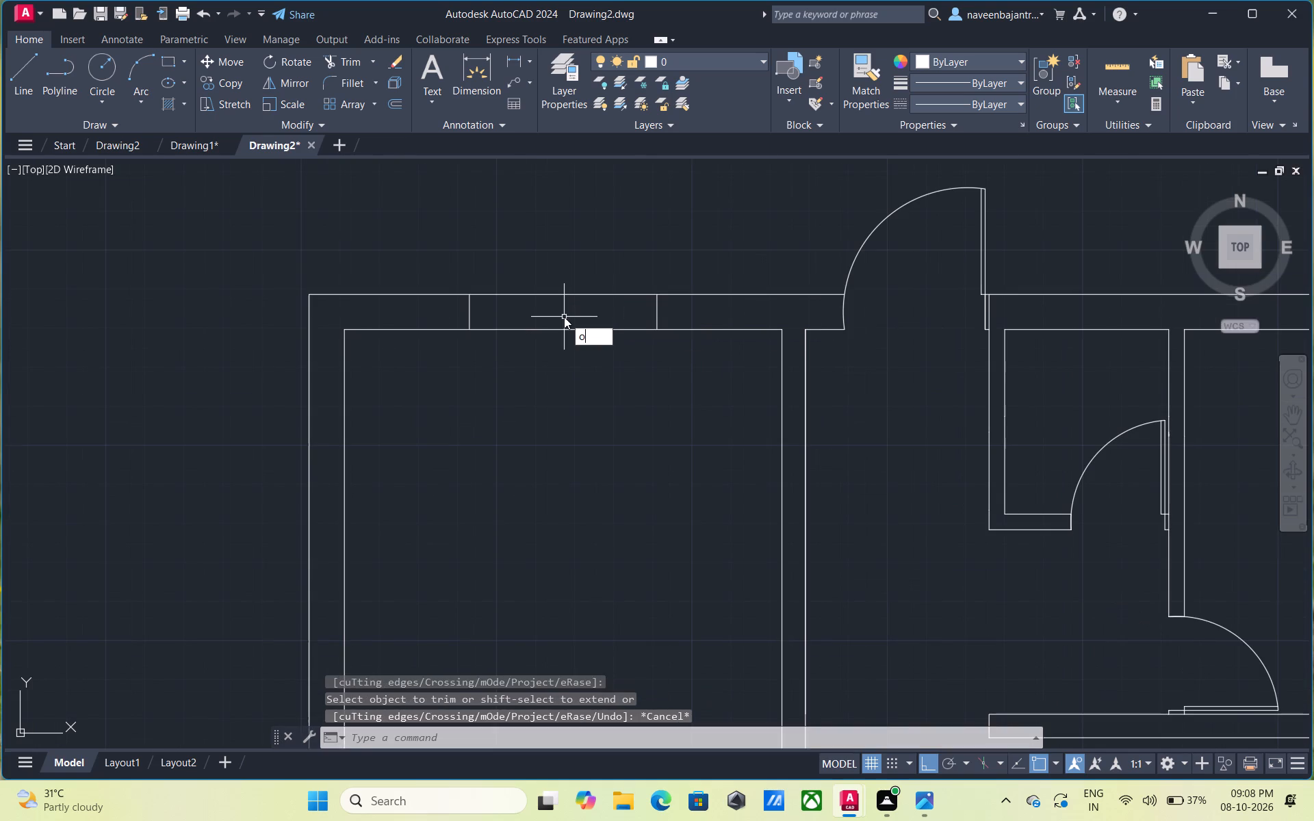
key(space)
key(space)
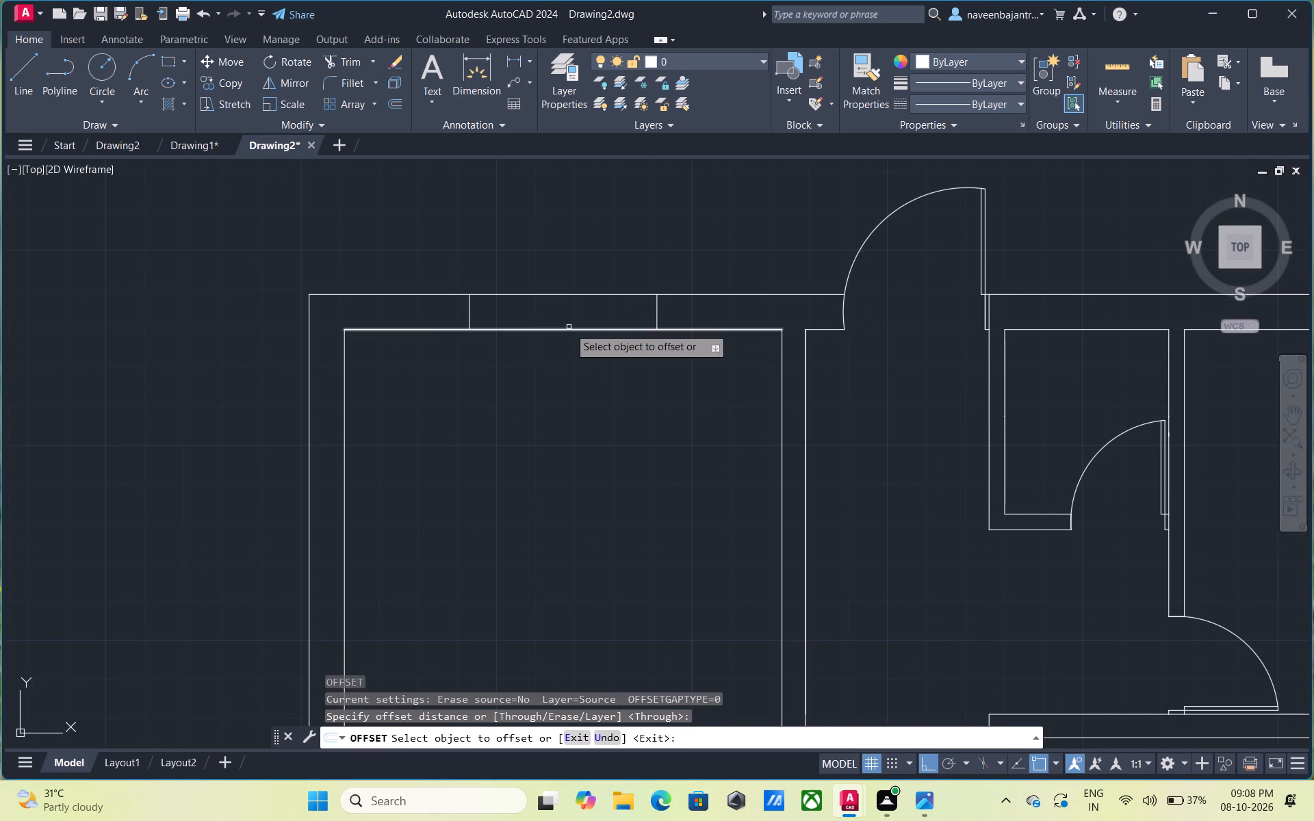
click(570, 327)
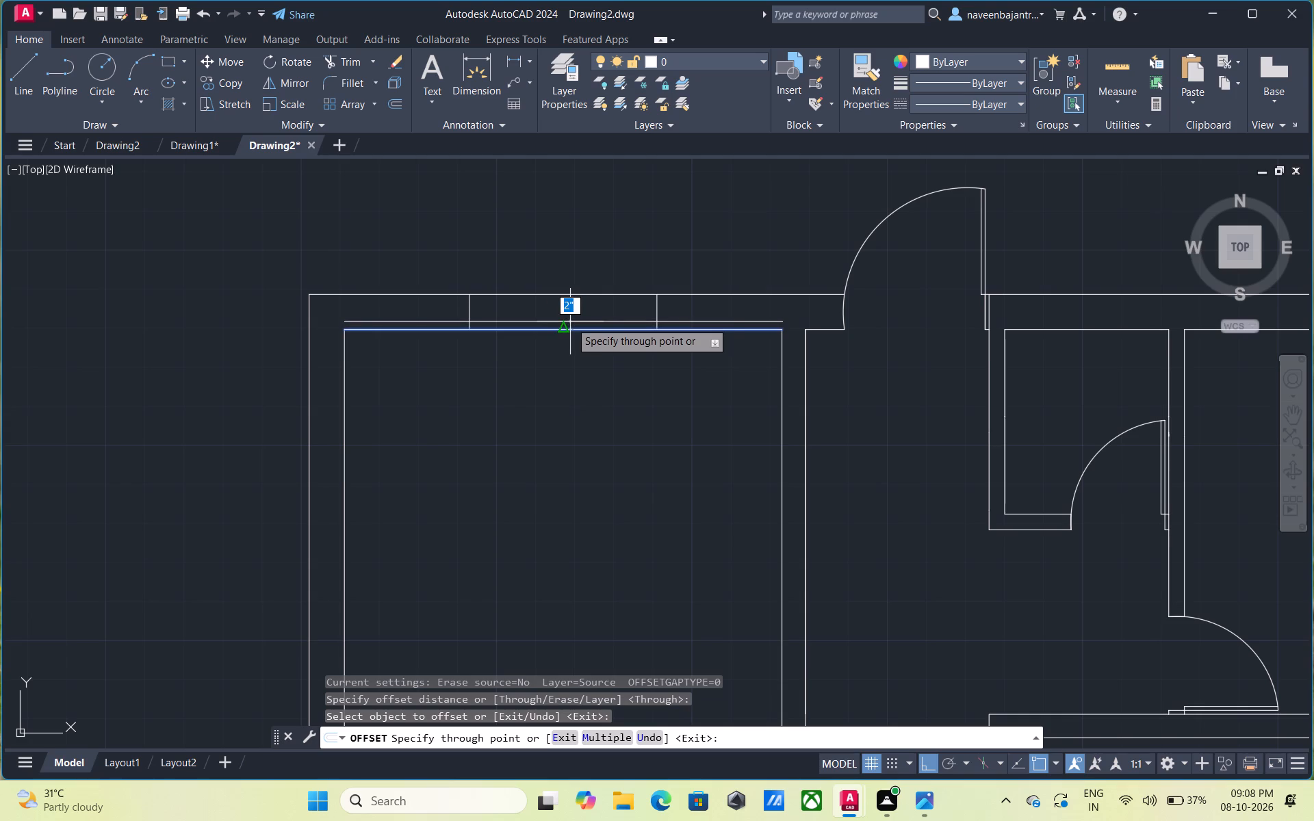
text(4.5)
key(shift+quotedbl)
key(Return)
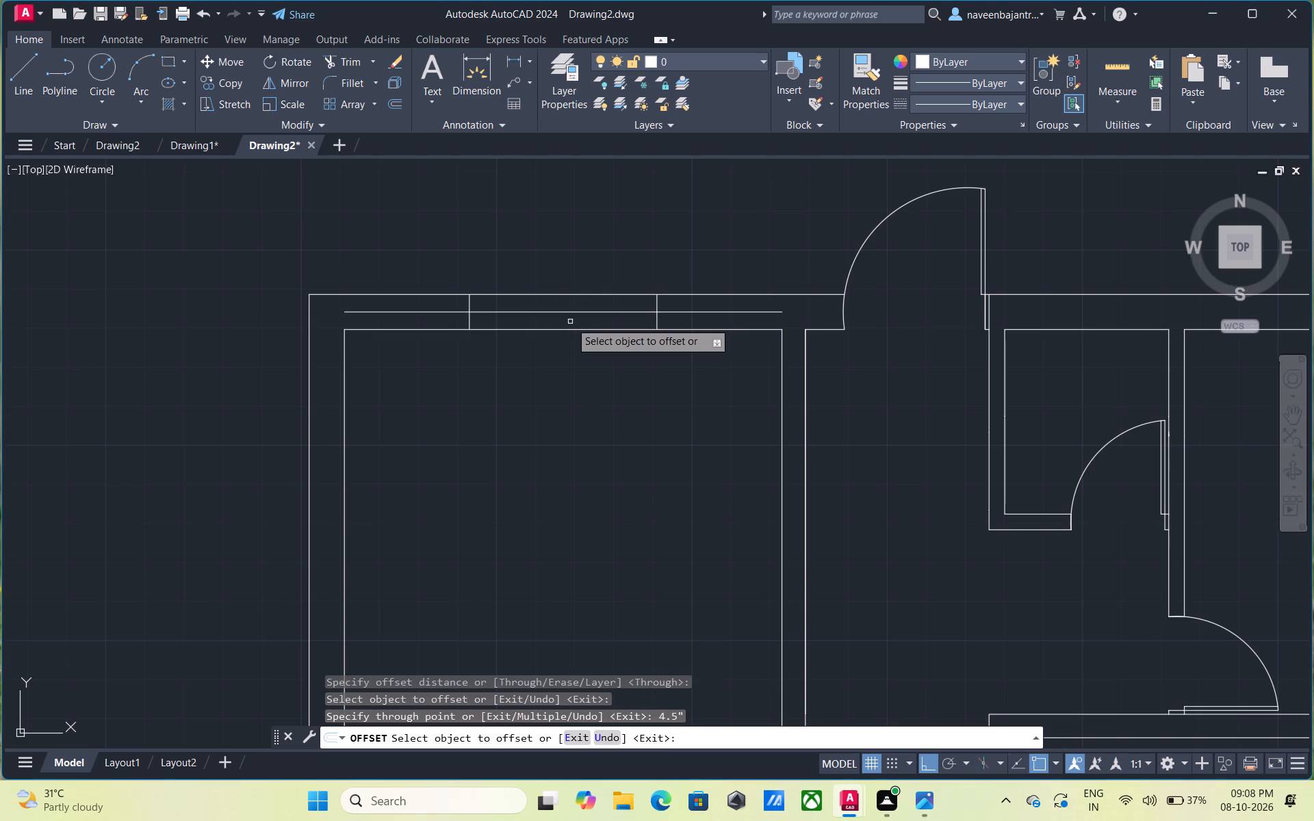
key(Escape)
Trim the 4.5" offset line in the north wall back to the two window jamb lines on both sides.
text(tr)
key(space)
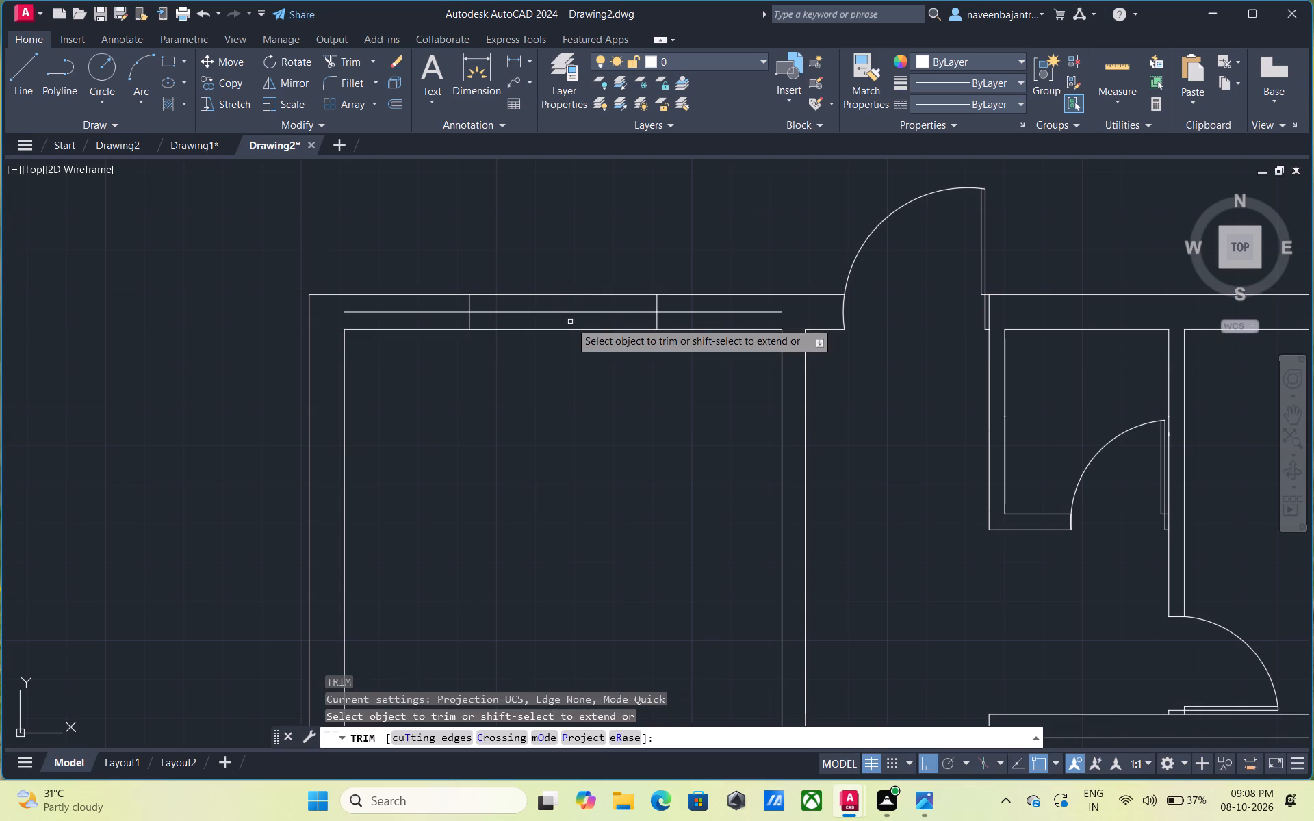
click(725, 309)
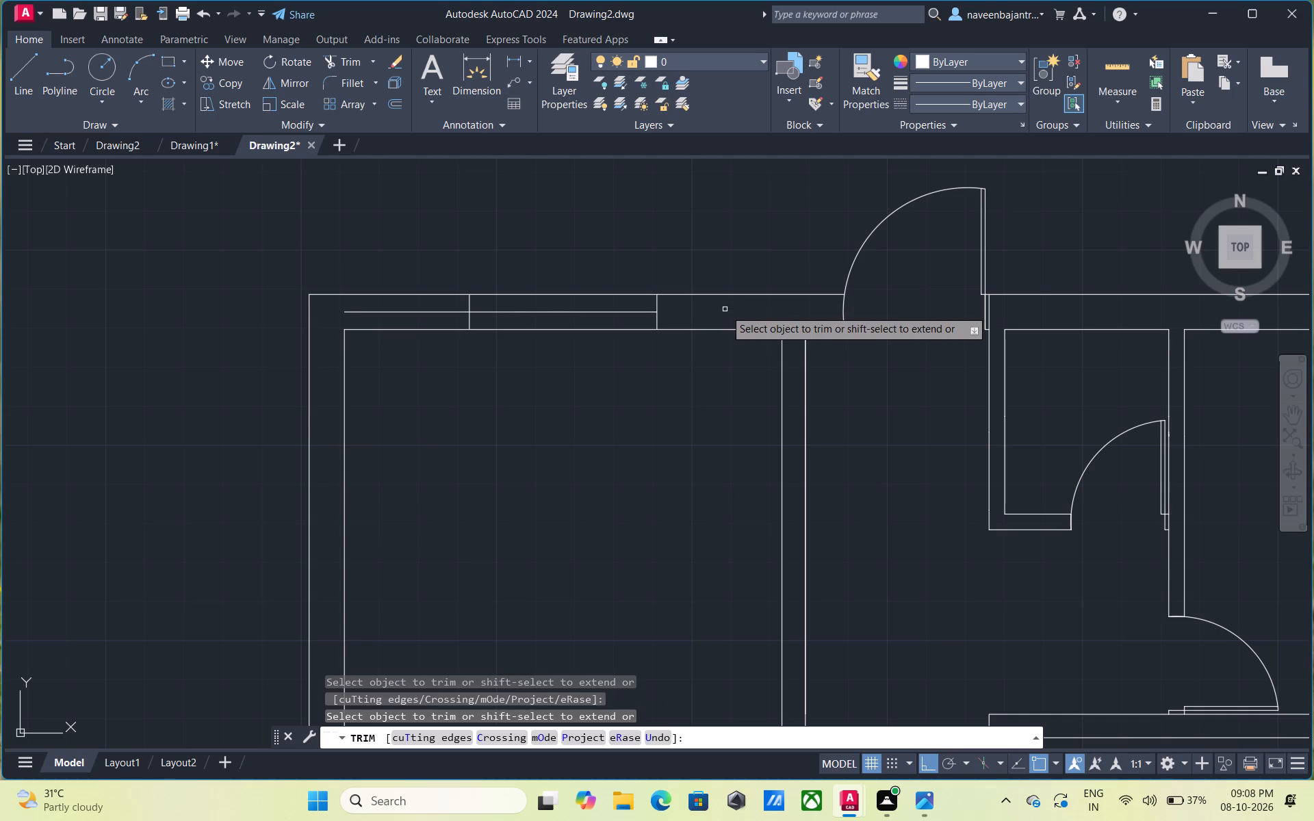
click(431, 314)
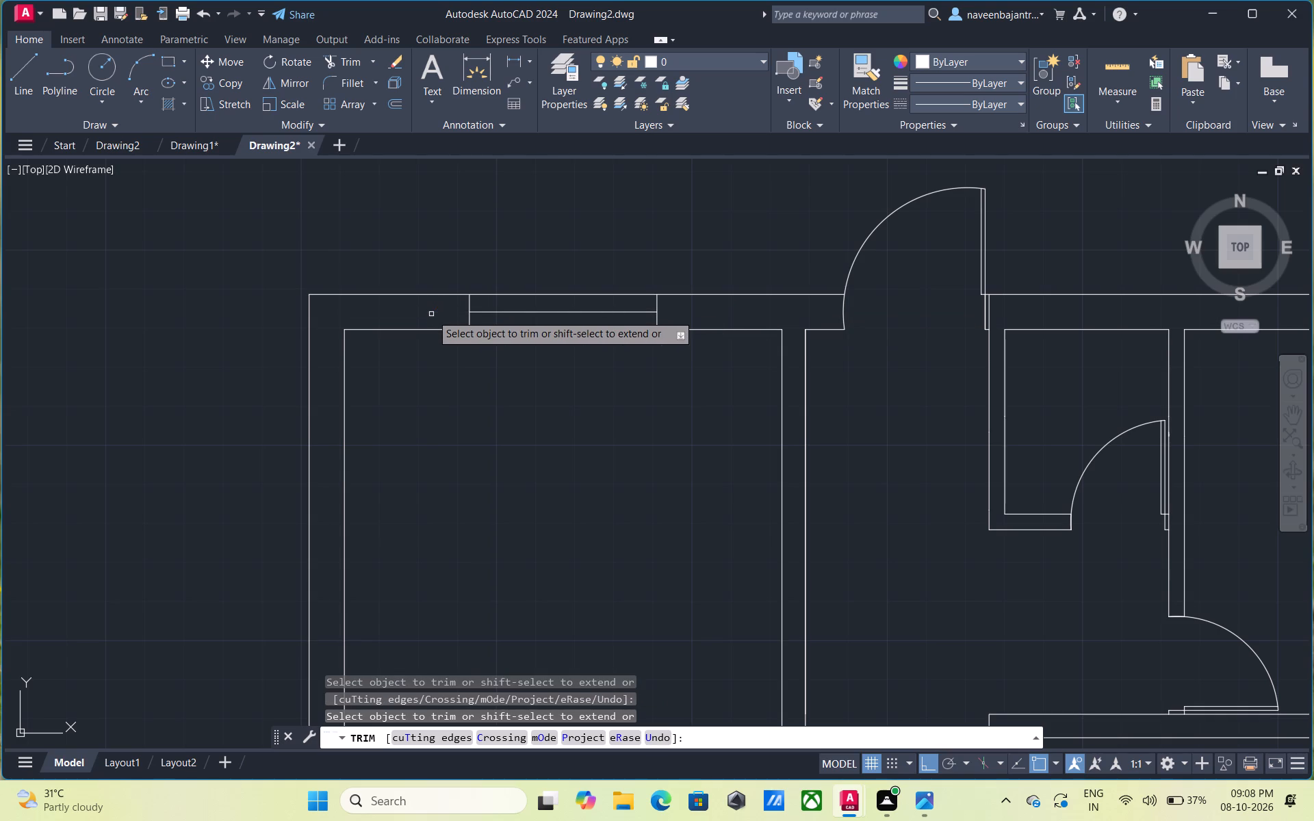
scroll(431, 314, down, 2)
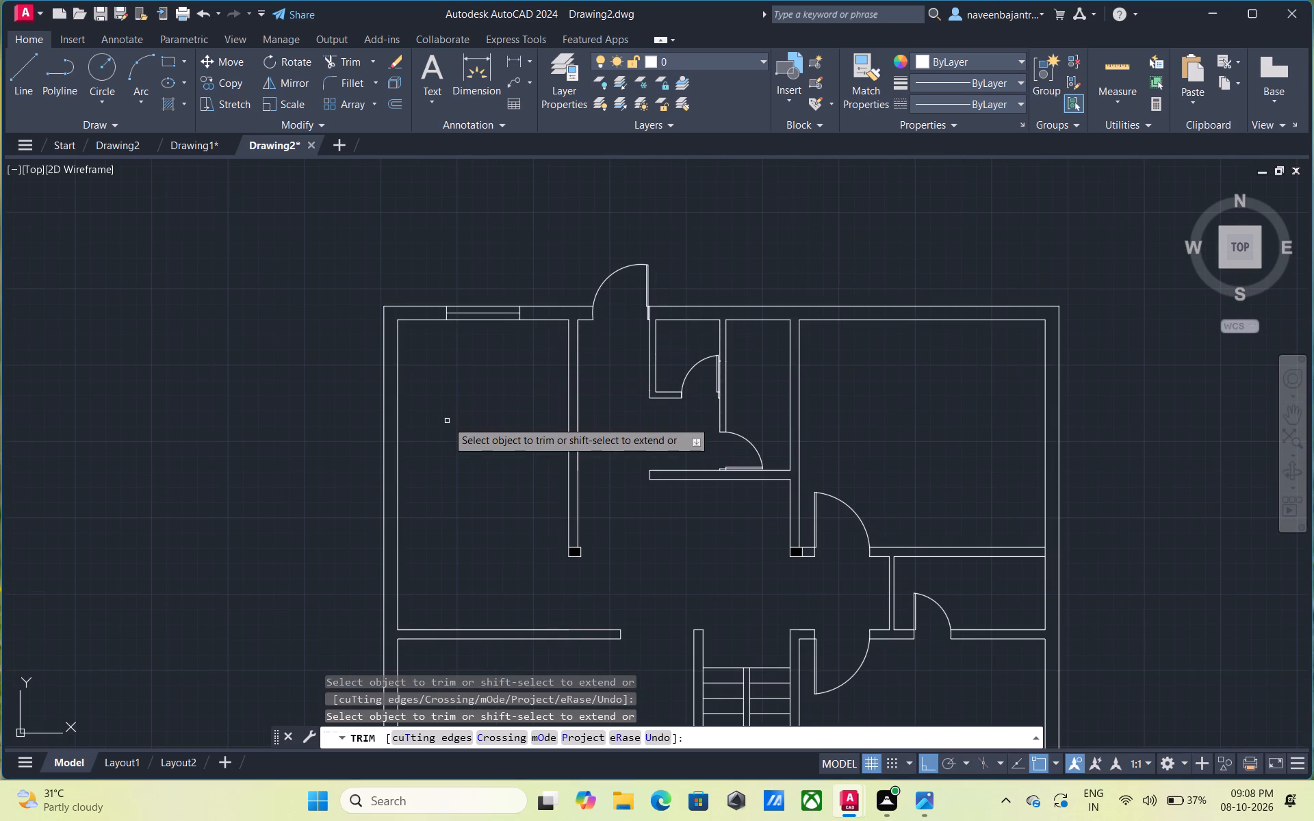
middle_drag(447, 421, 521, 402)
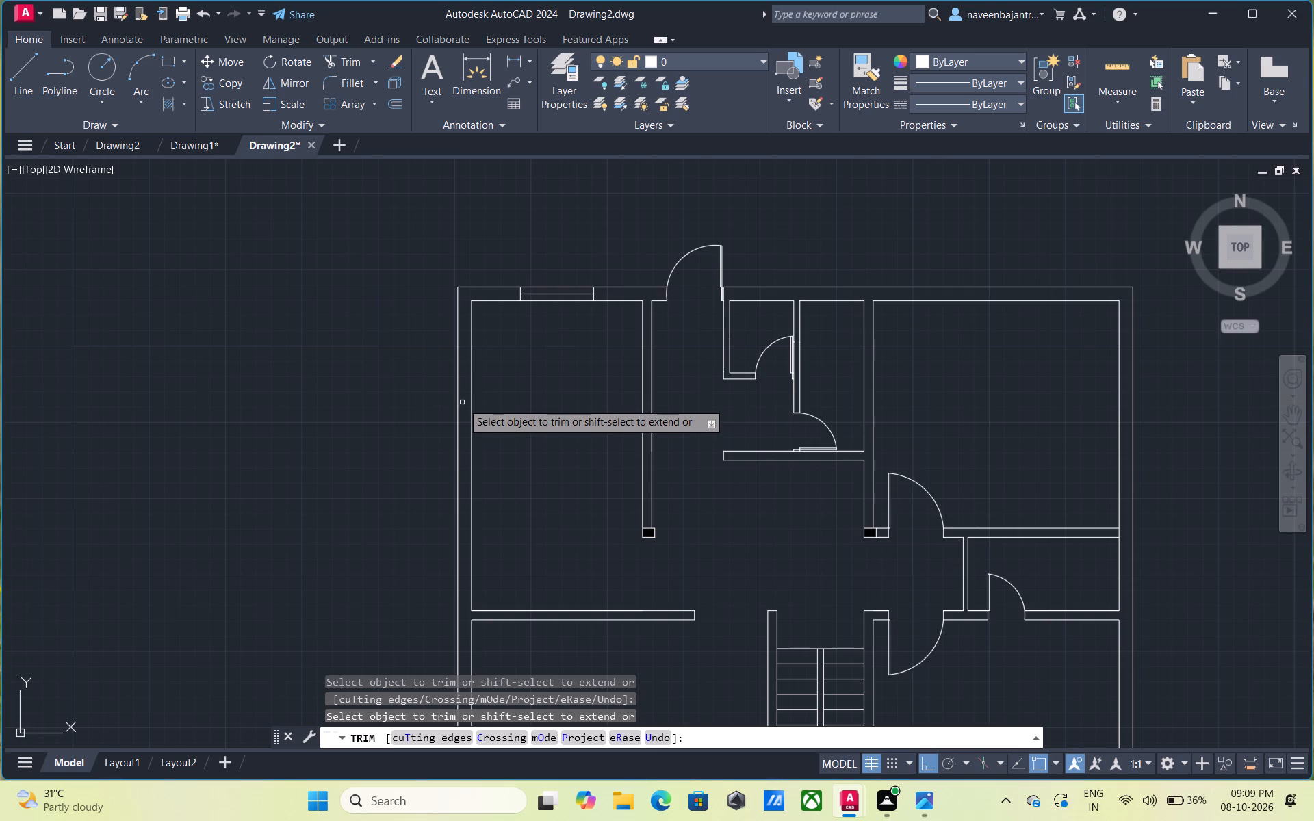
scroll(462, 402, up, 1)
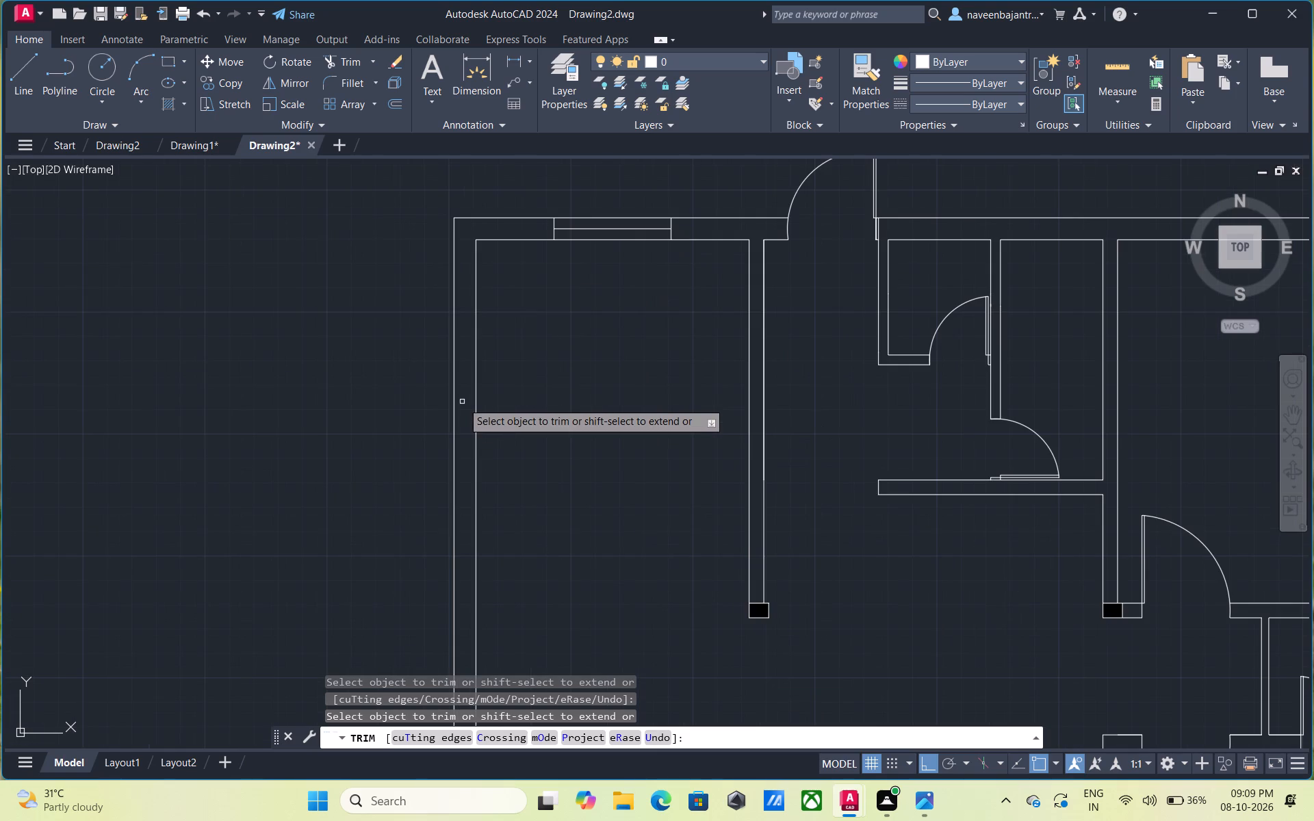
key(Escape)
Draw a horizontal line about 2'-6 1/2" long across the northwest room's west wall, in its northern part.
text(l)
key(space)
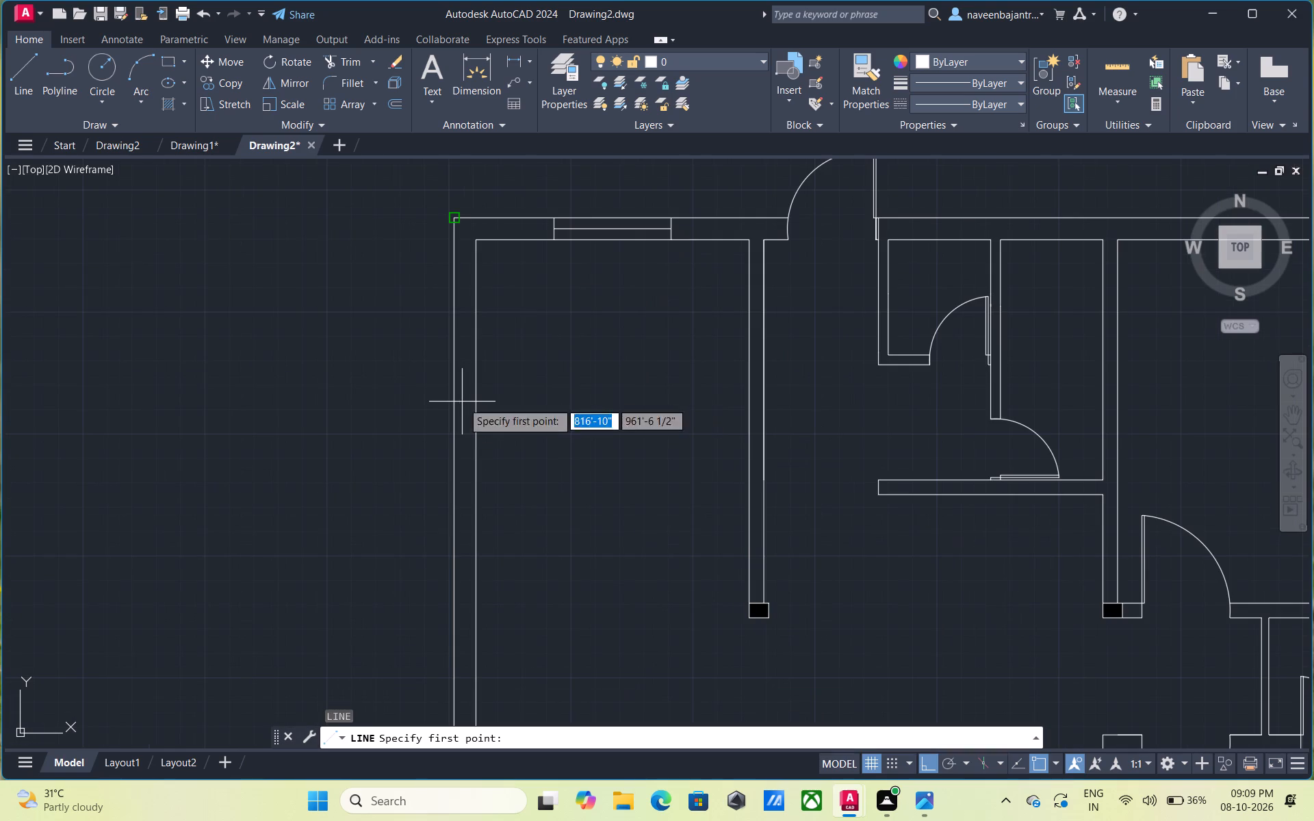
click(423, 314)
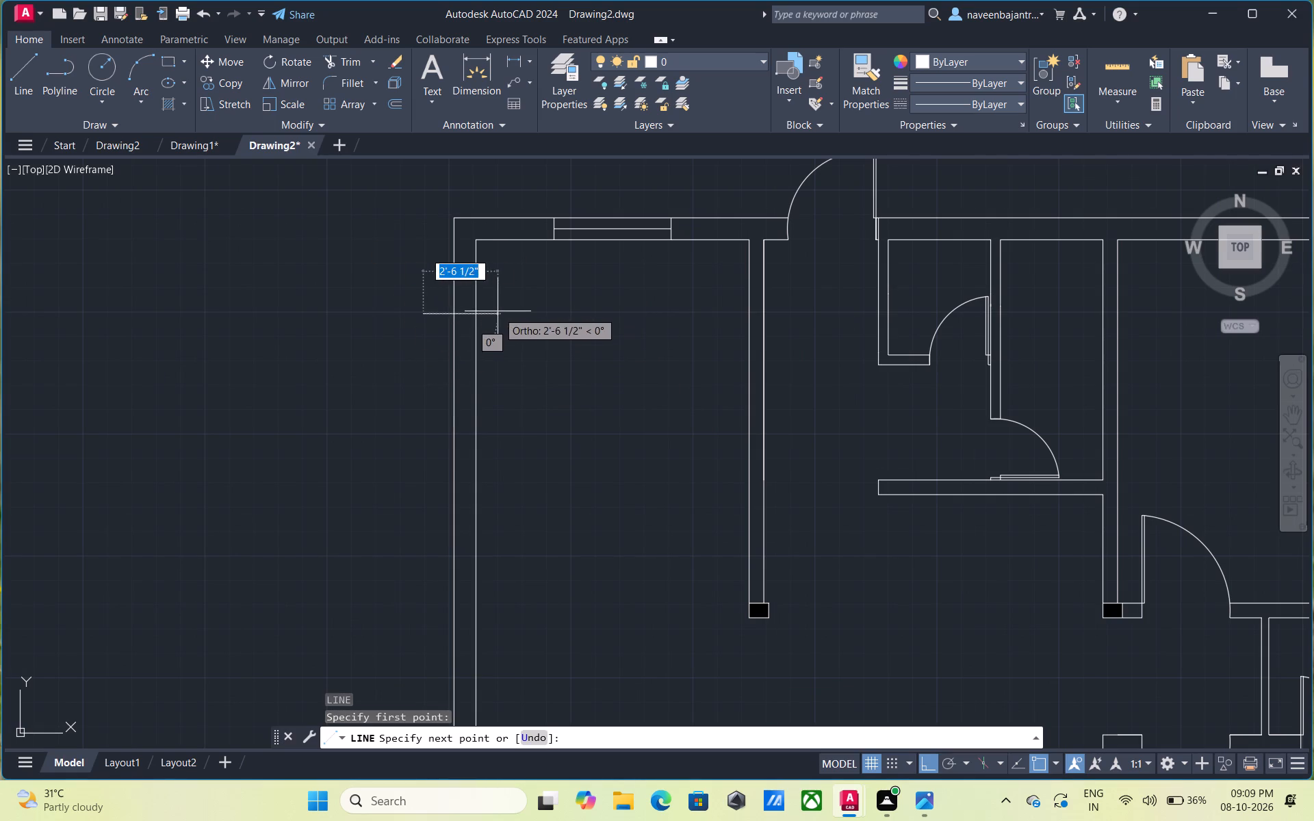
click(498, 311)
key(Escape)
Trim both ends of the cross line that overhang the west wall's inner and outer faces.
text(tr)
key(space)
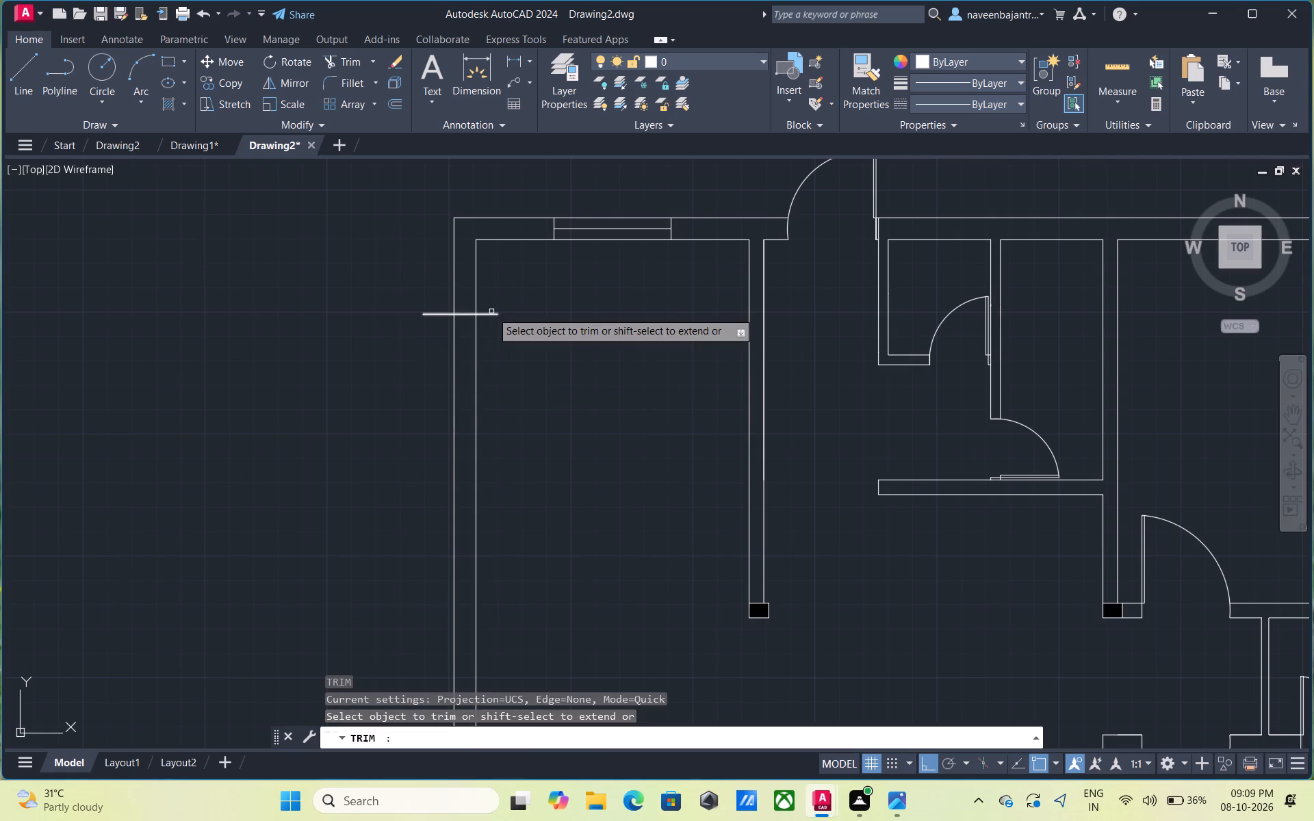
click(489, 313)
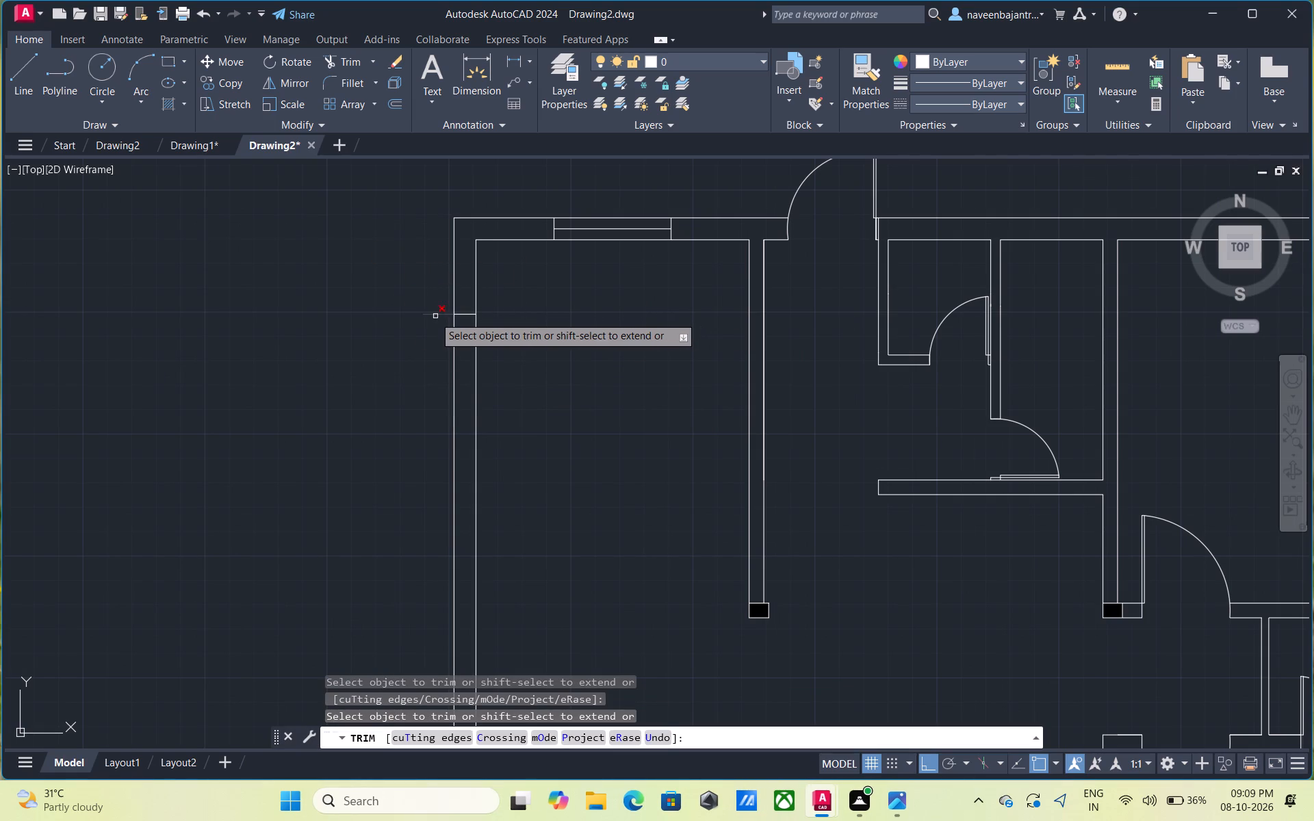
click(434, 316)
key(Escape)
Offset the cross line in the northwest room's west wall by 5' to the south.
text(o)
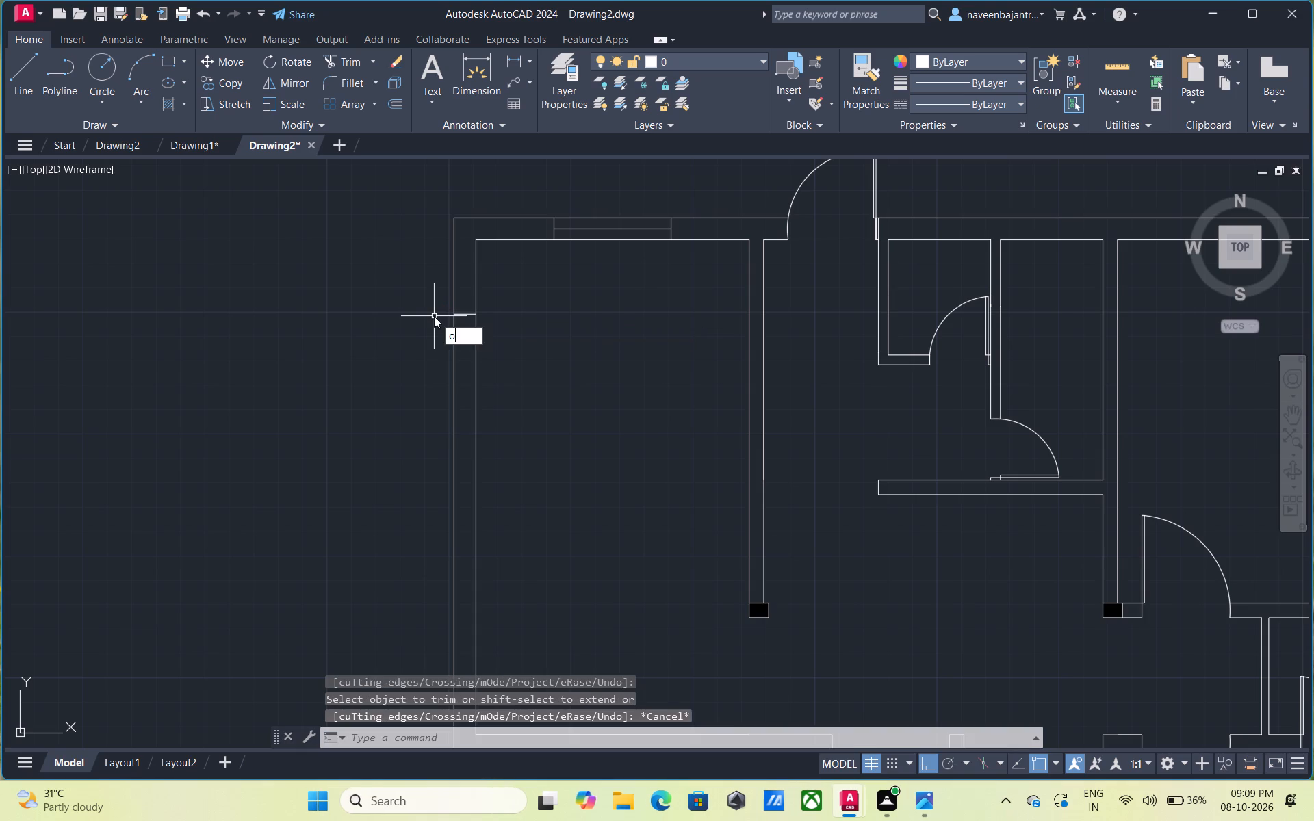
key(space)
key(space)
click(459, 315)
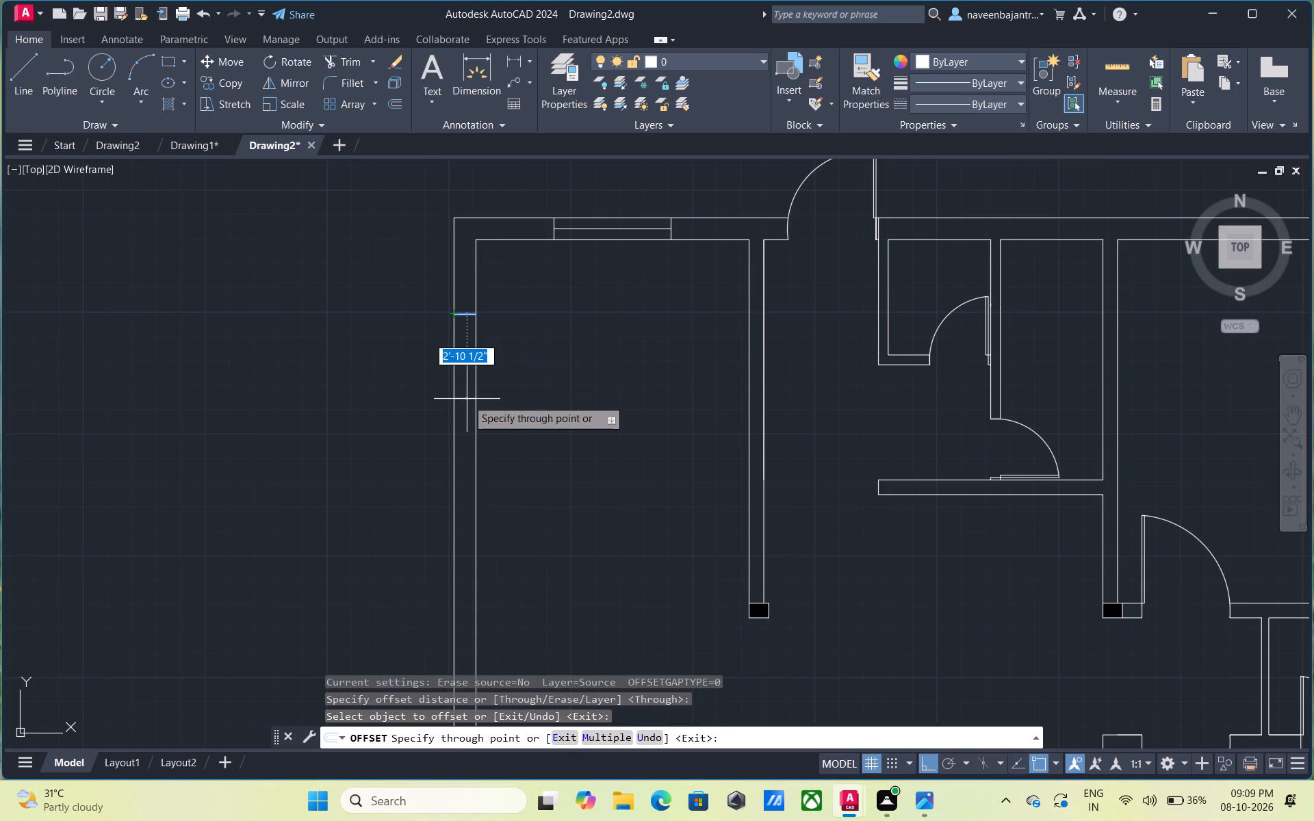
text(5')
key(Return)
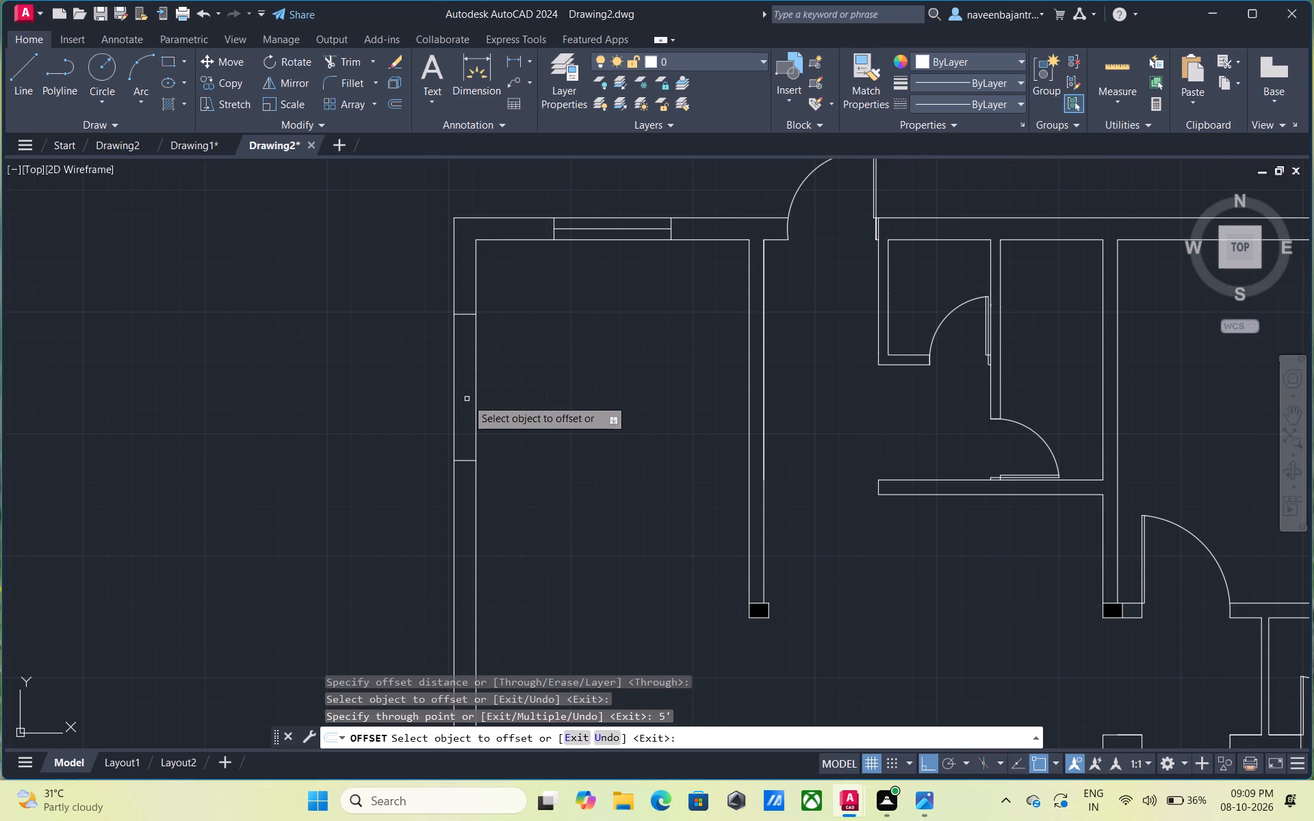
key(Escape)
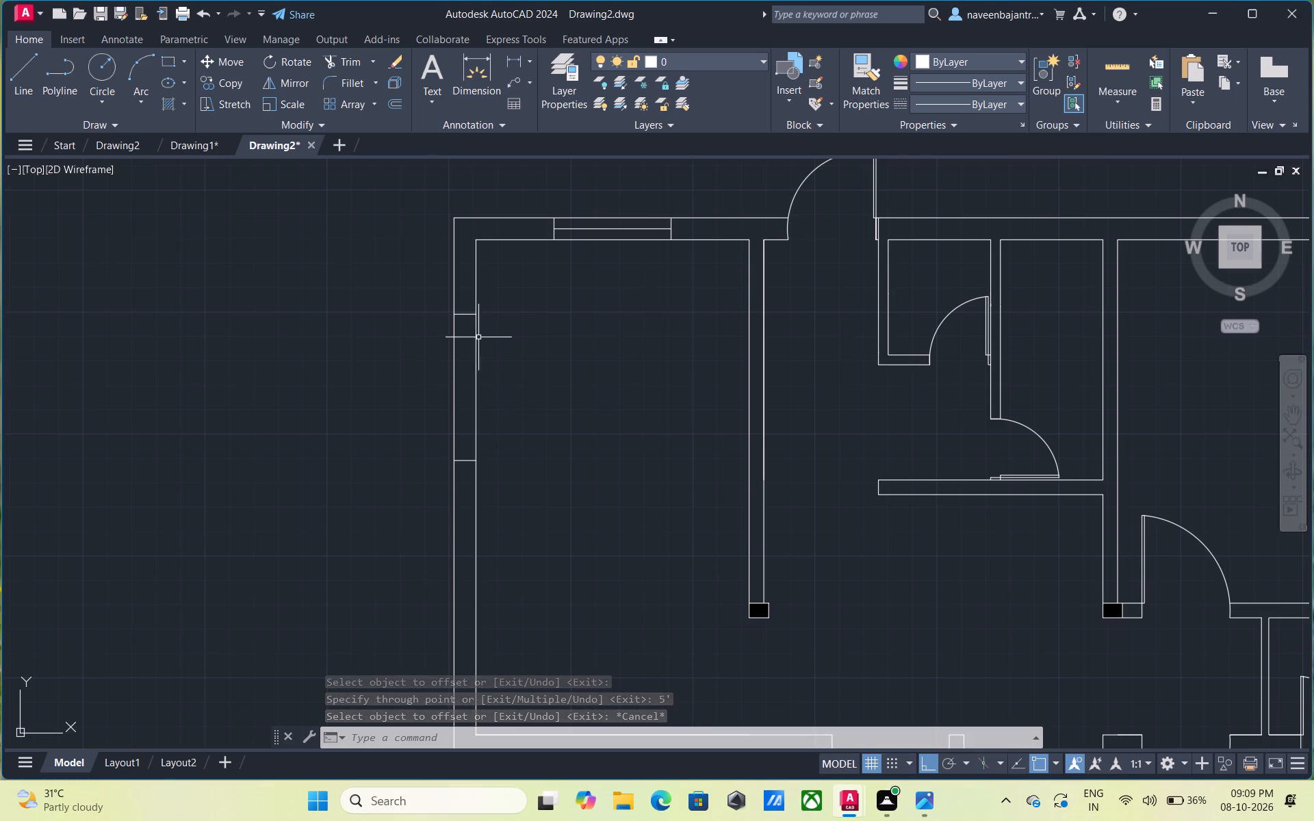
Draw a line along the west wall's inner face between the two window jamb lines.
text(l)
key(space)
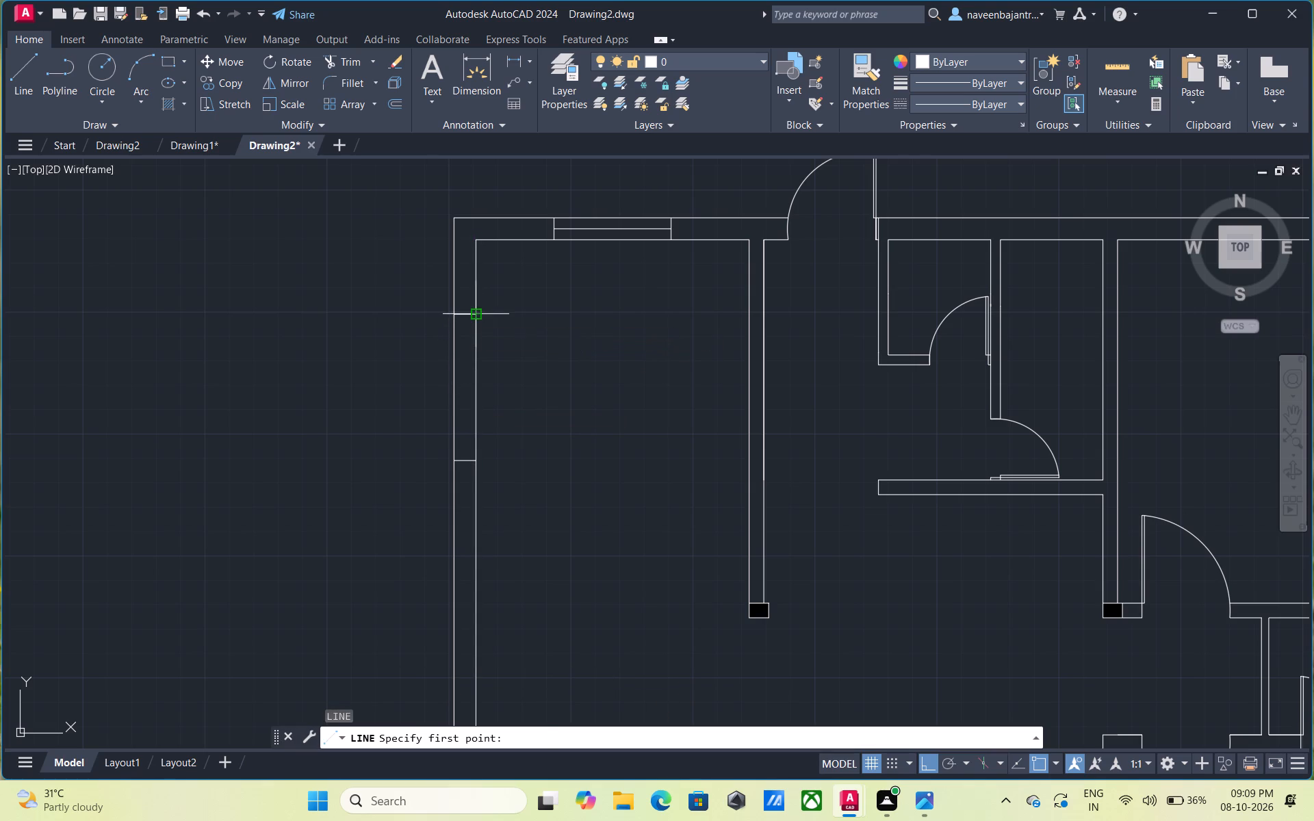
click(475, 317)
click(473, 461)
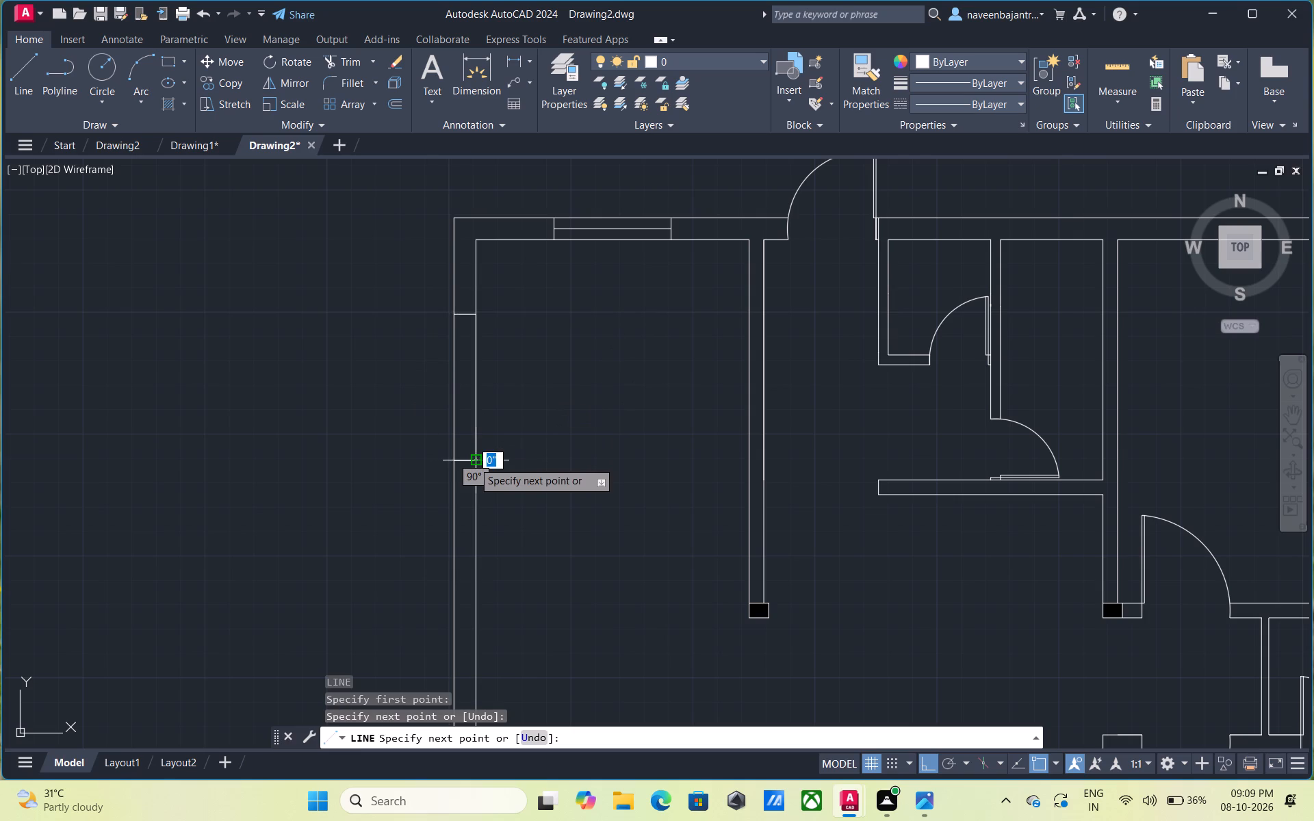
key(Escape)
Offset the line between the west wall's window jambs by 4.5" westward into the wall thickness.
text(o)
key(space)
key(space)
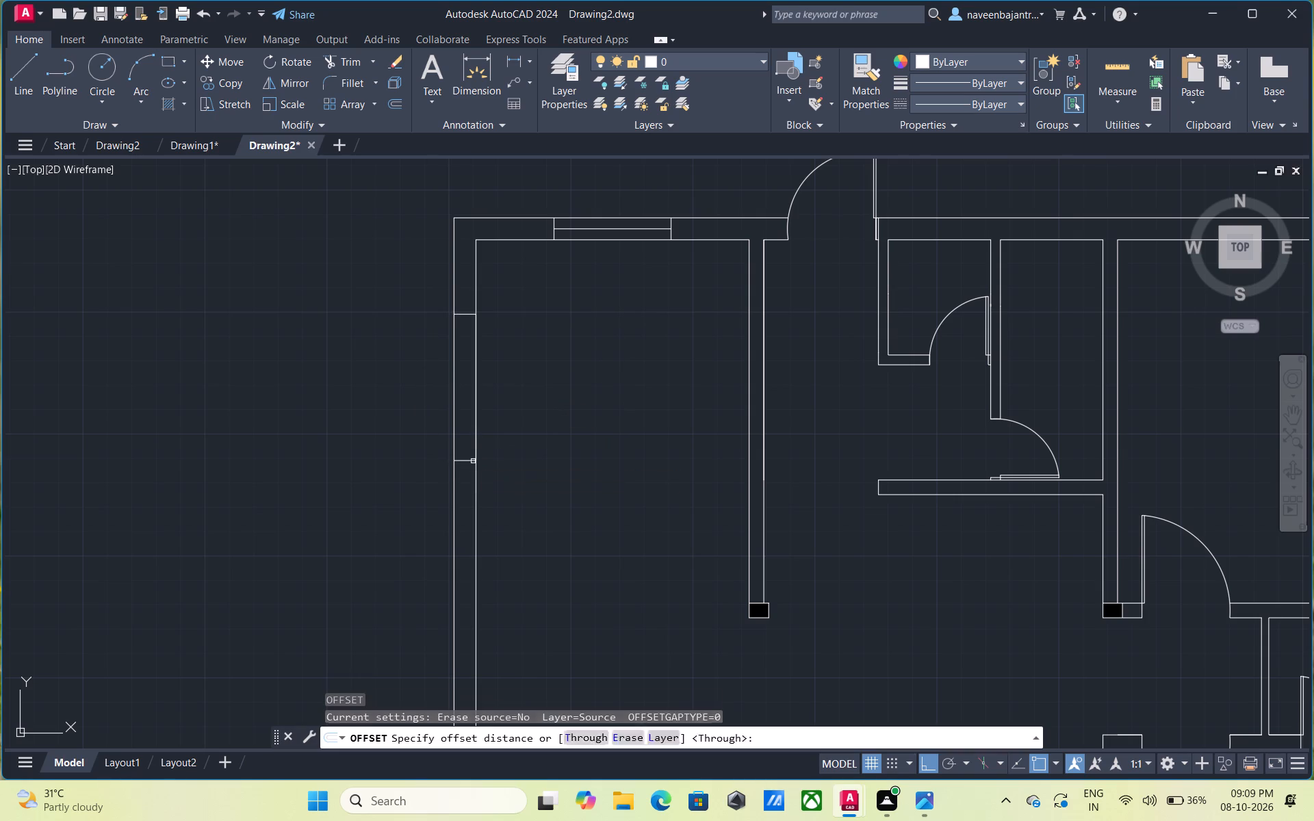
click(475, 417)
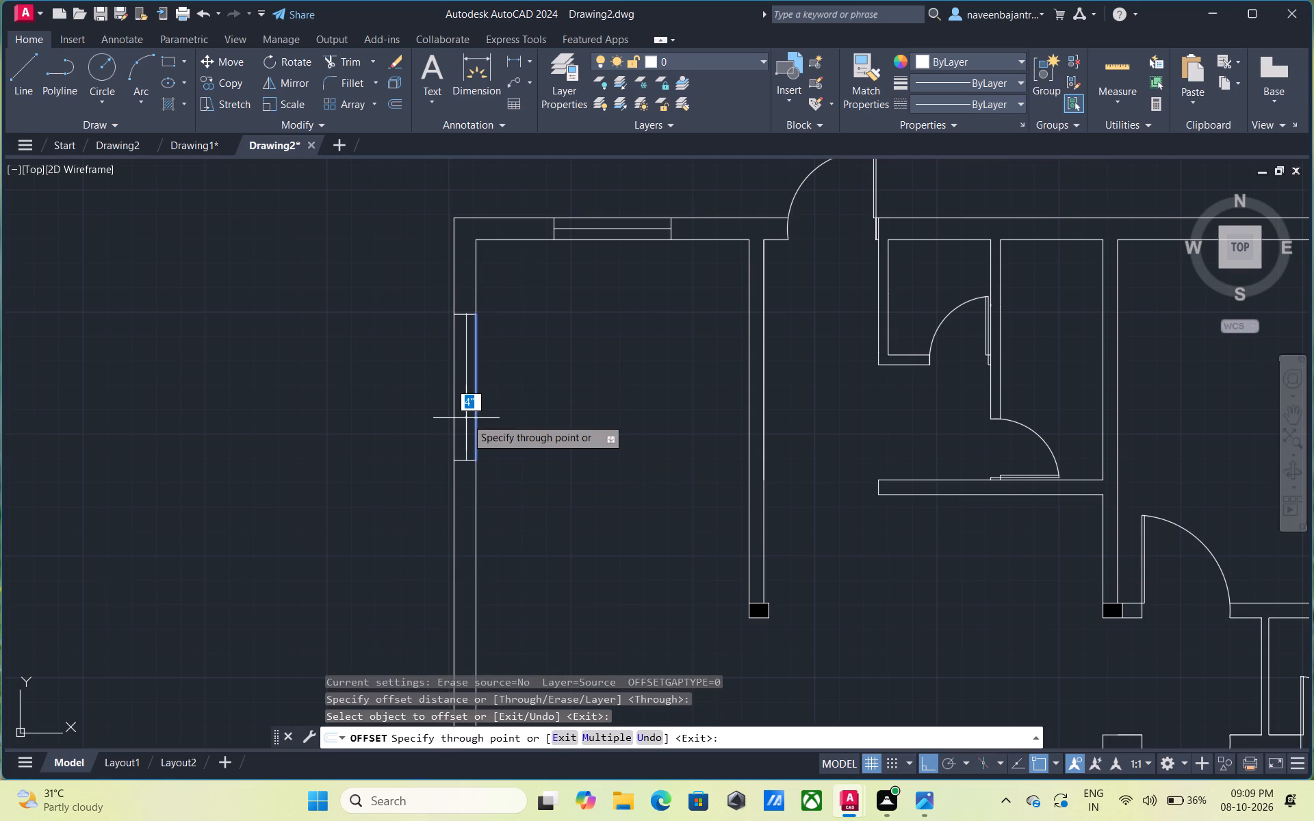
text(4.5)
key(shift+quotedbl)
key(Return)
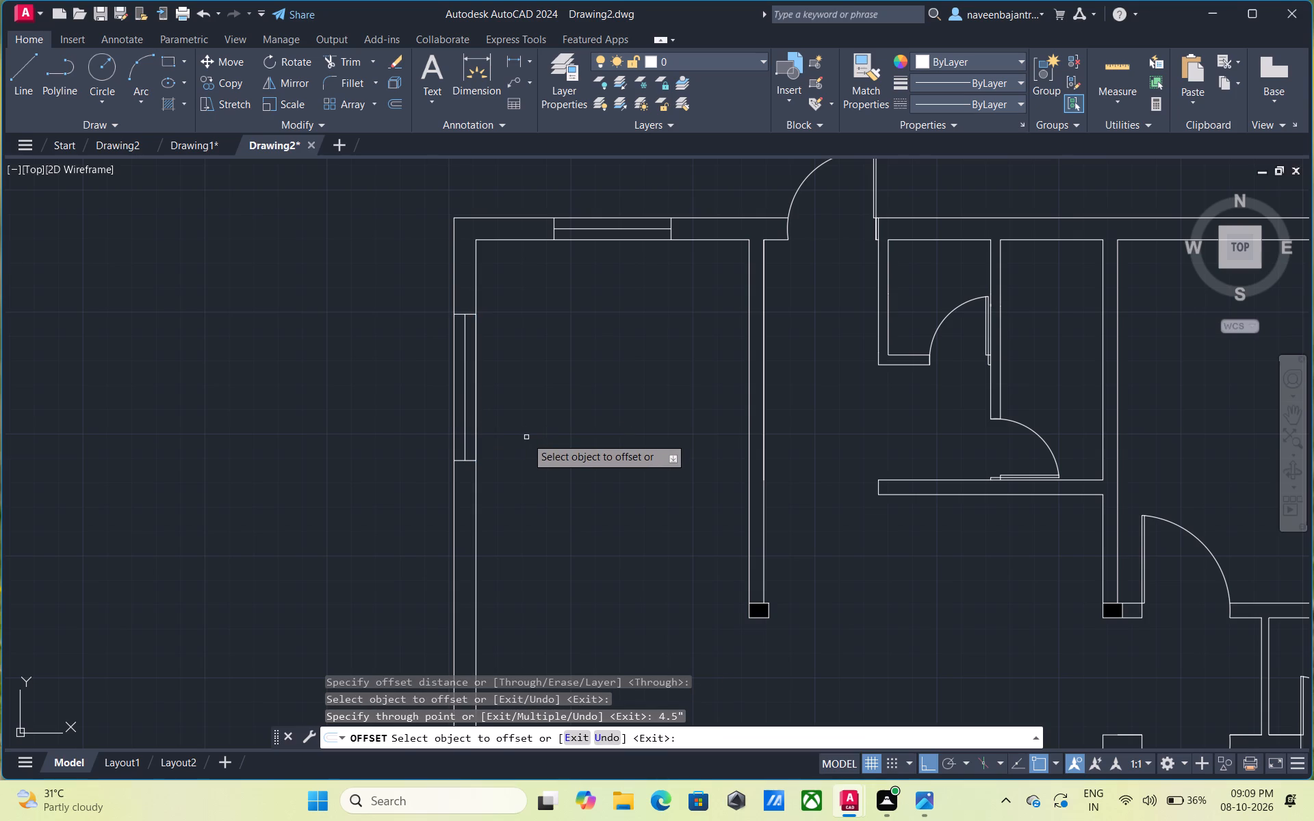
scroll(526, 437, down, 2)
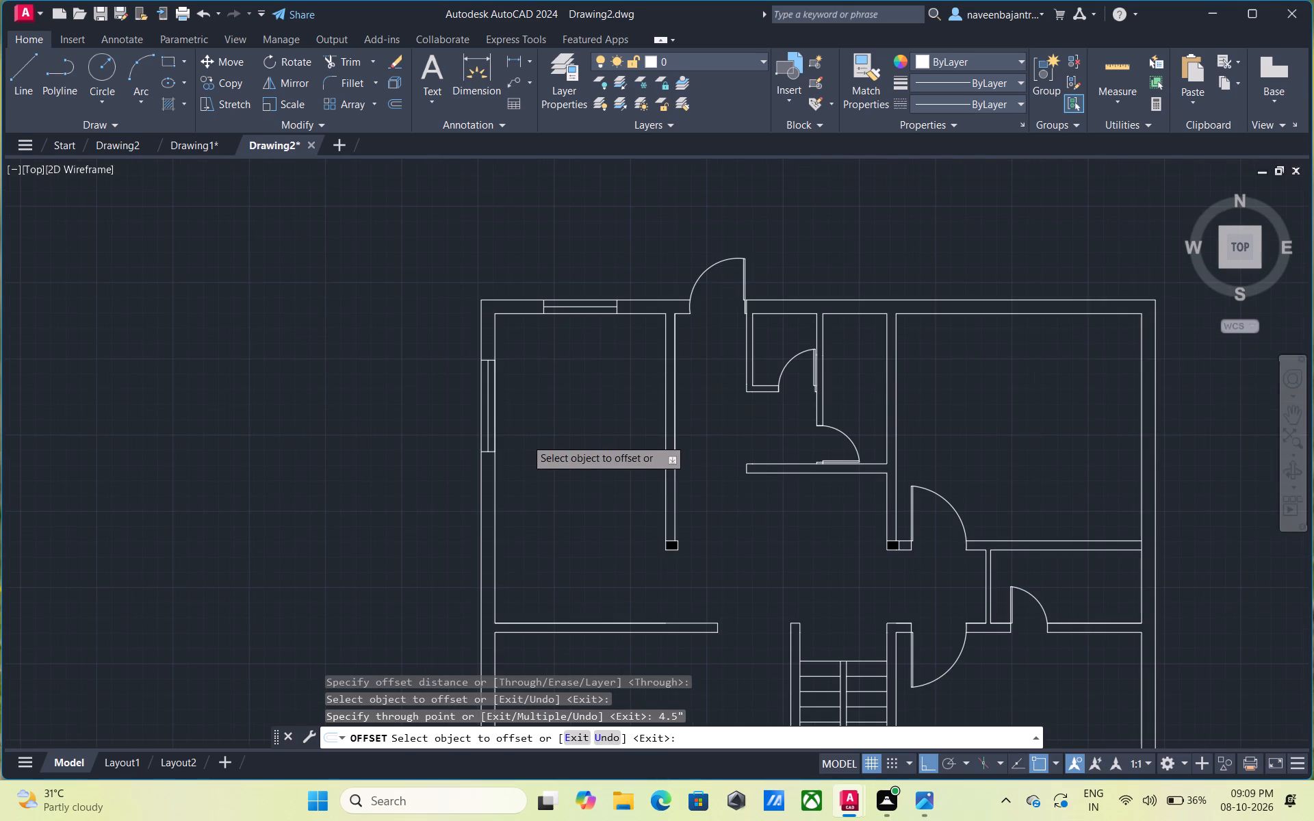
middle_drag(523, 514, 570, 476)
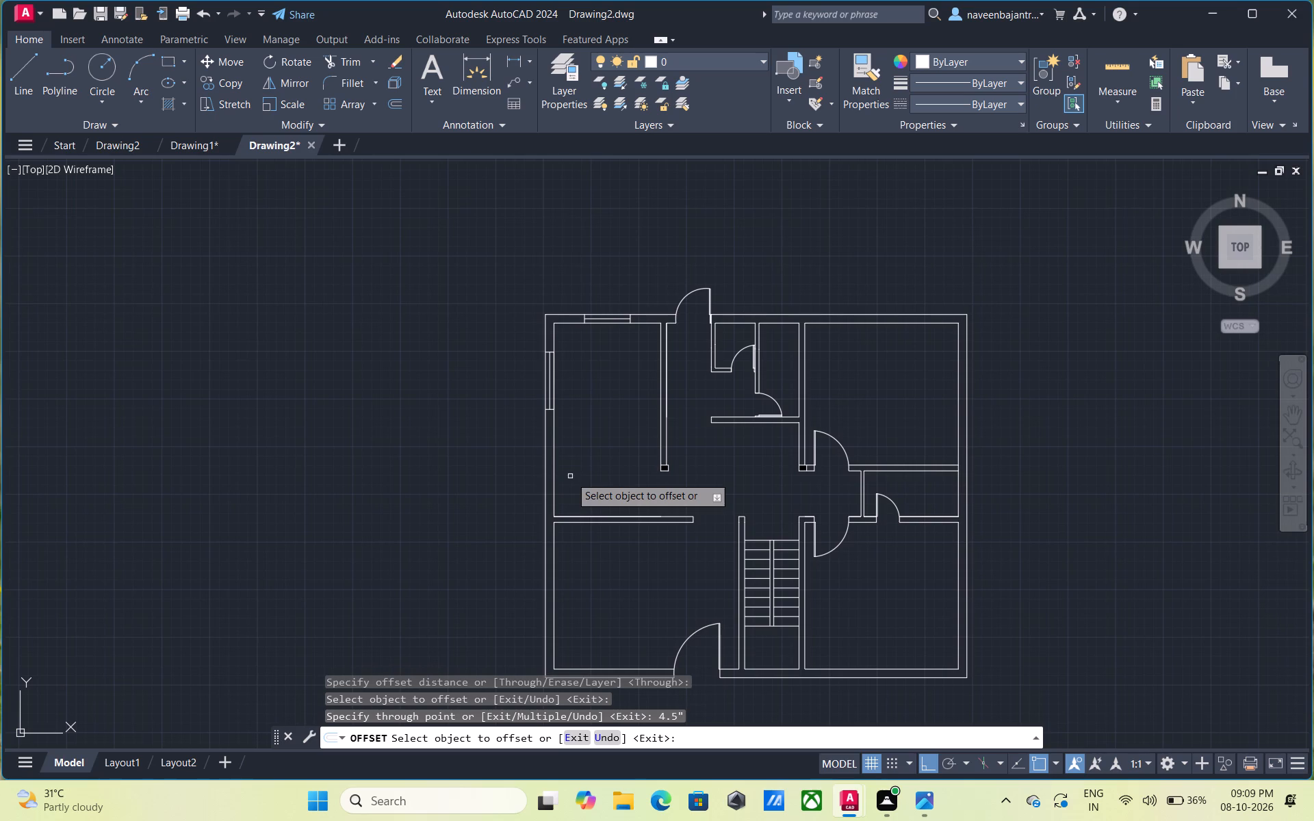
middle_drag(567, 534, 588, 516)
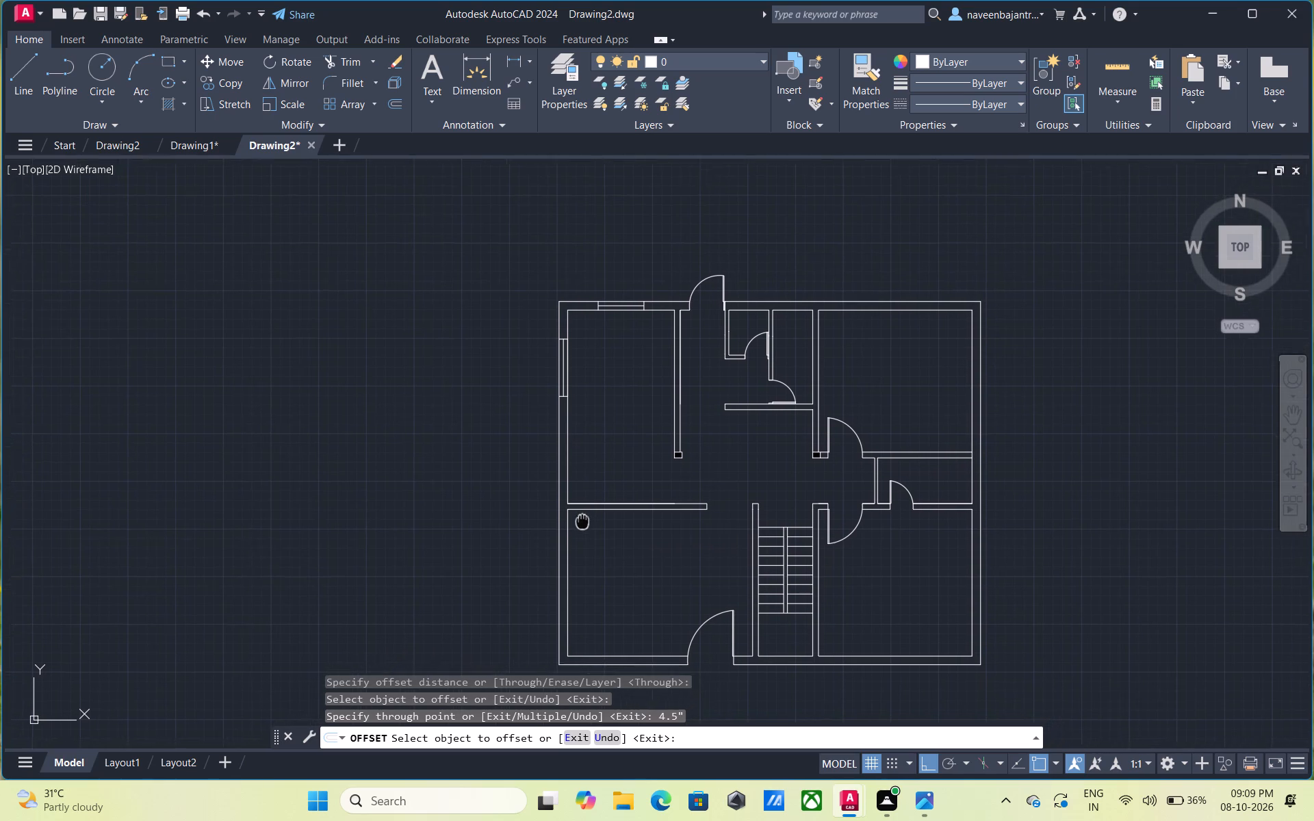
middle_drag(588, 516, 608, 499)
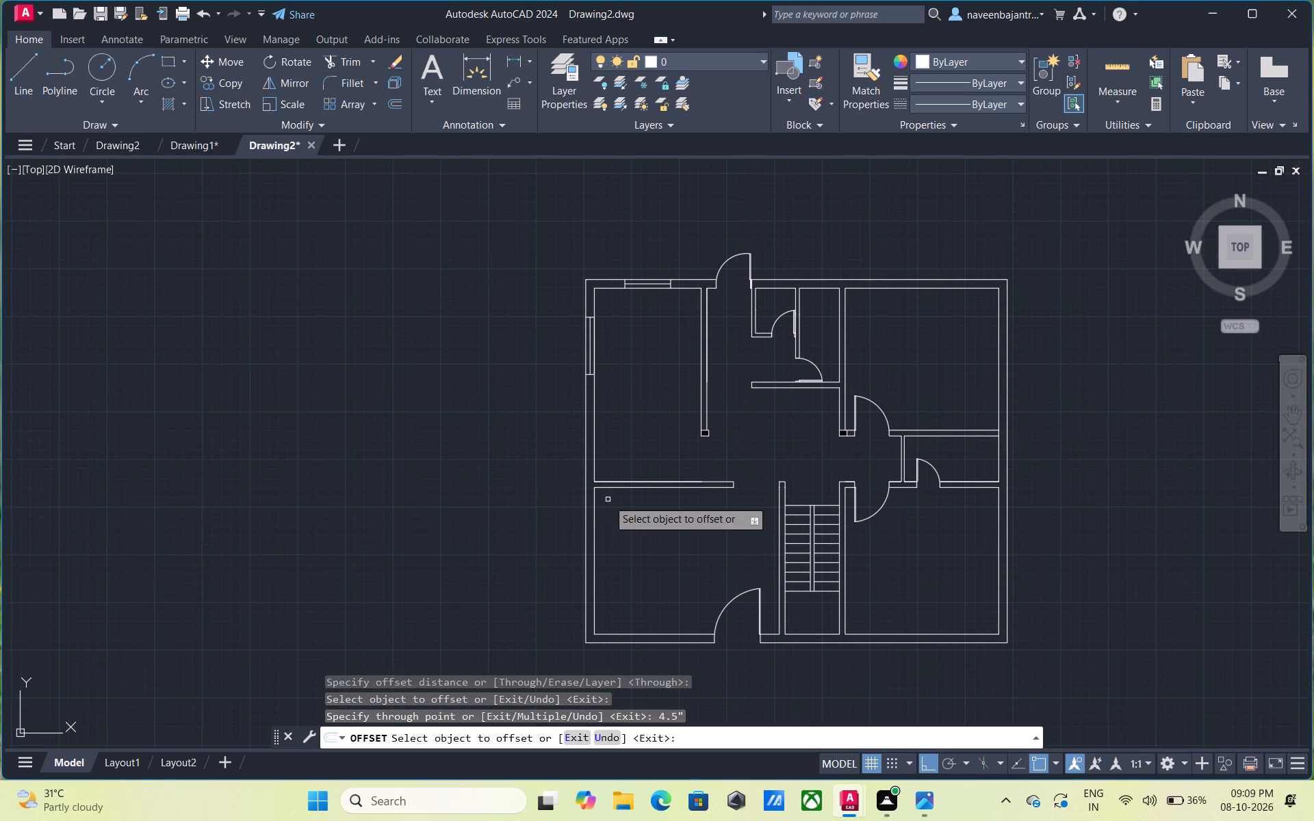
middle_drag(616, 532, 622, 525)
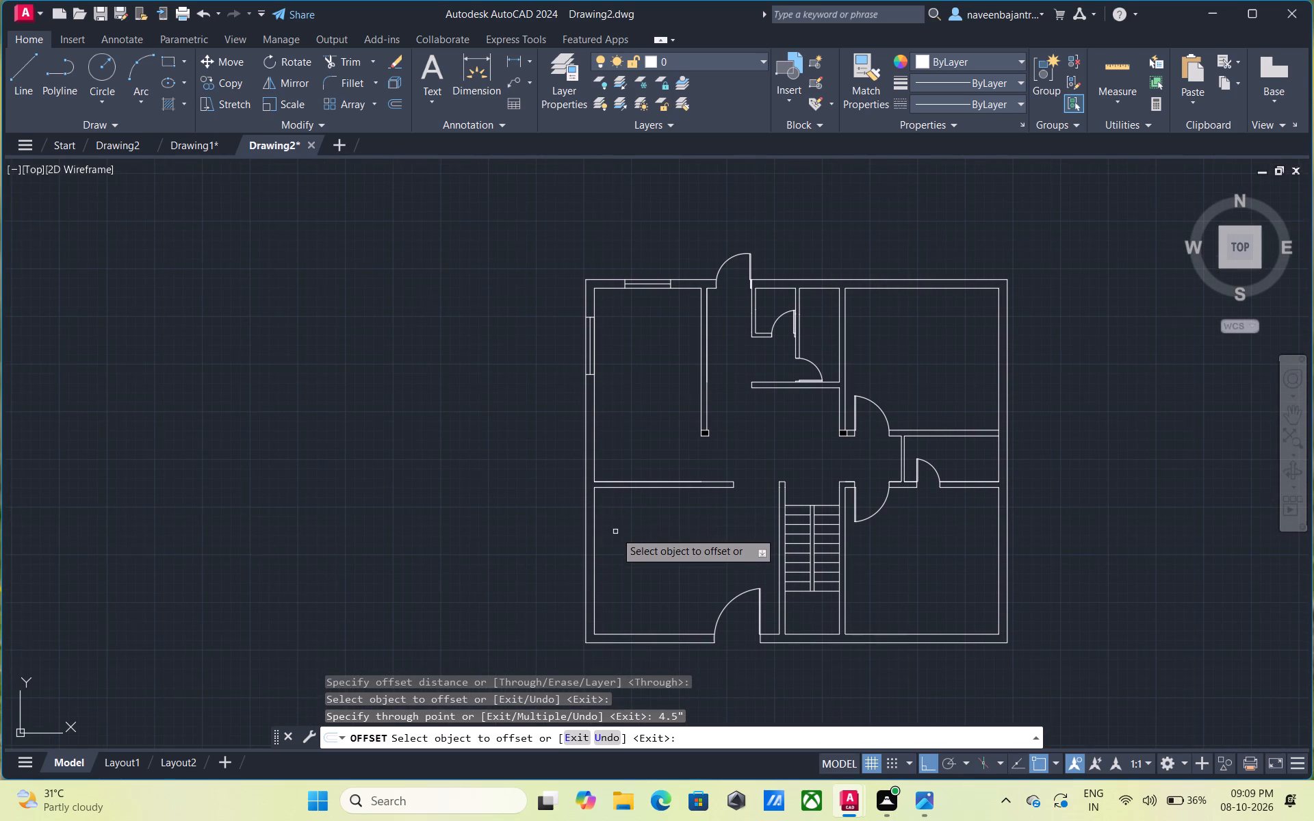
middle_drag(622, 525, 660, 495)
key(Escape)
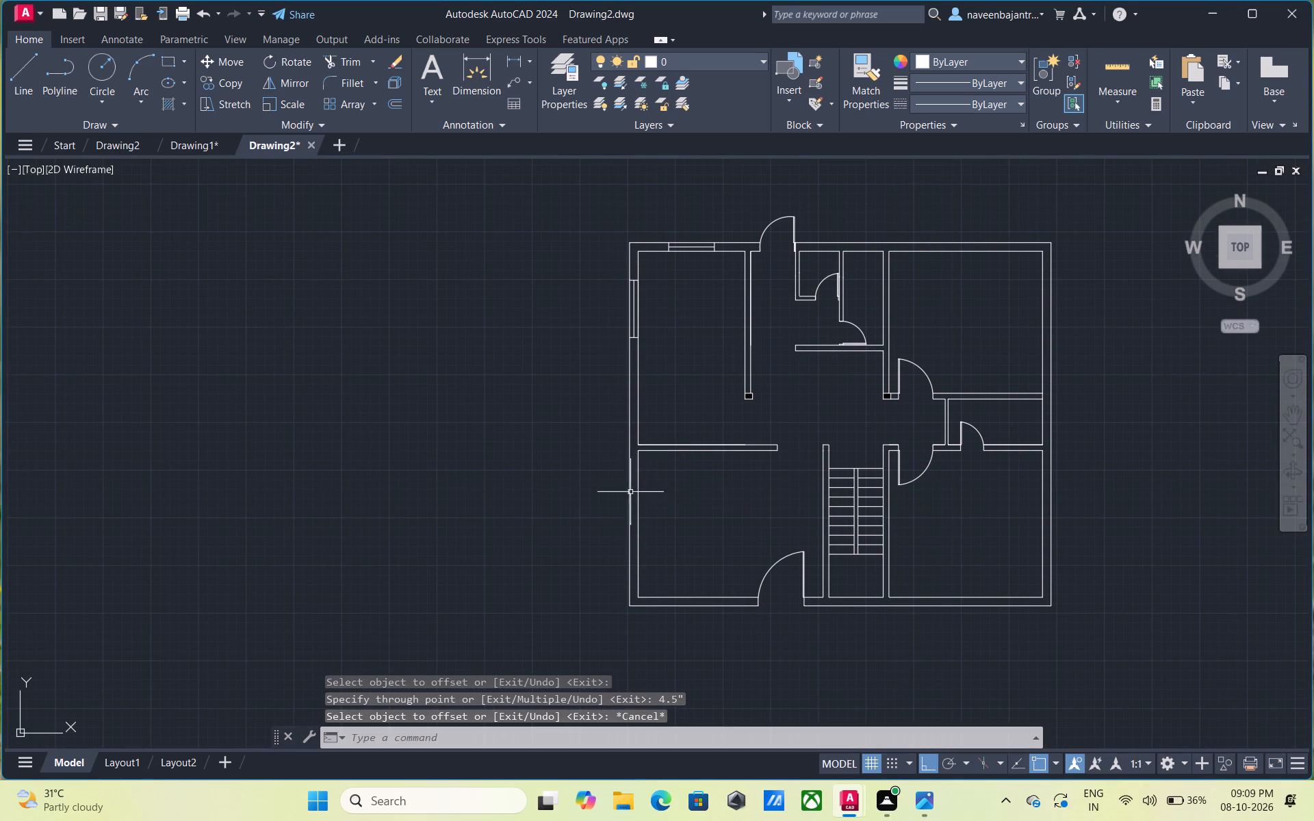
Draw a horizontal line about 2'-5" long westward across the southwest room's west wall from the midpoint of its inner face.
text(l)
key(space)
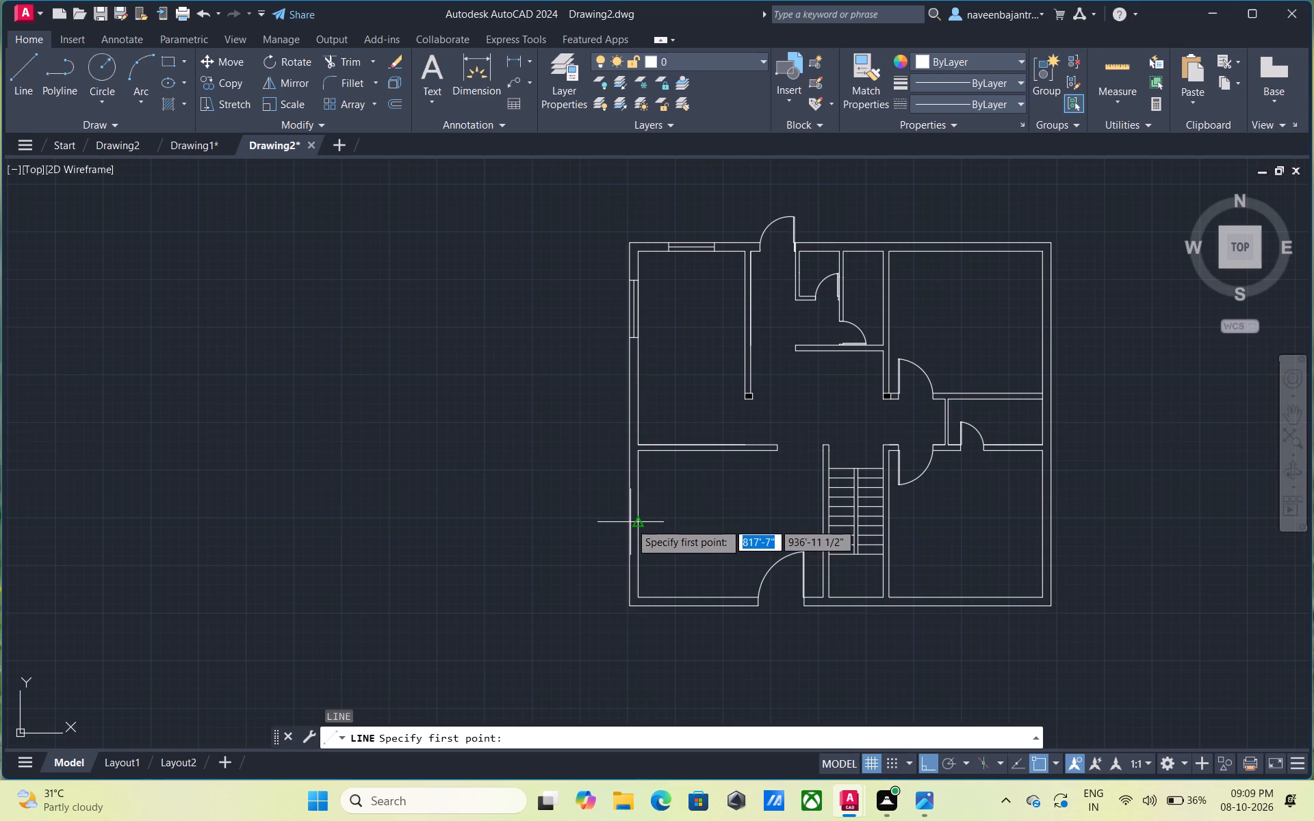
click(640, 524)
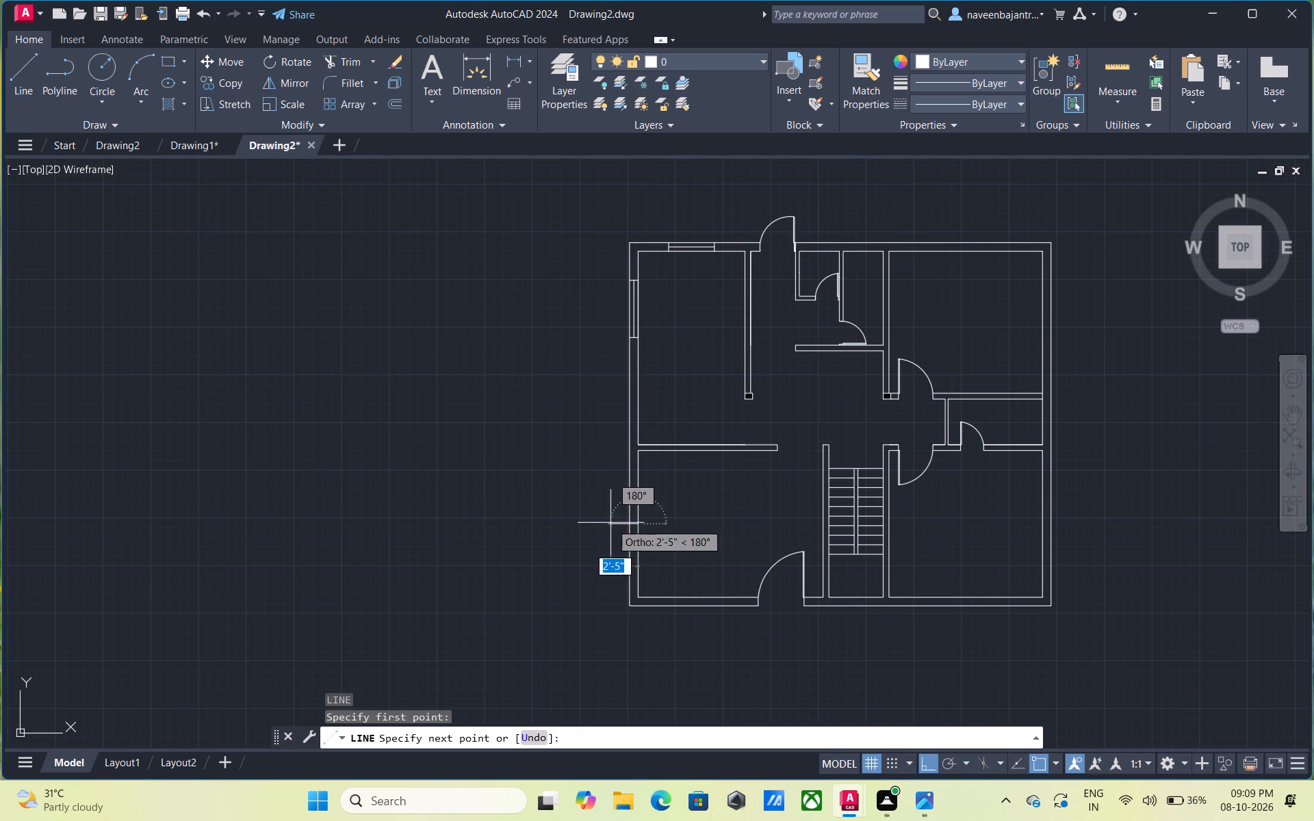
click(609, 523)
key(Escape)
Trim the end of the cross line that extends beyond the outer face of the southwest room's west wall.
text(tr)
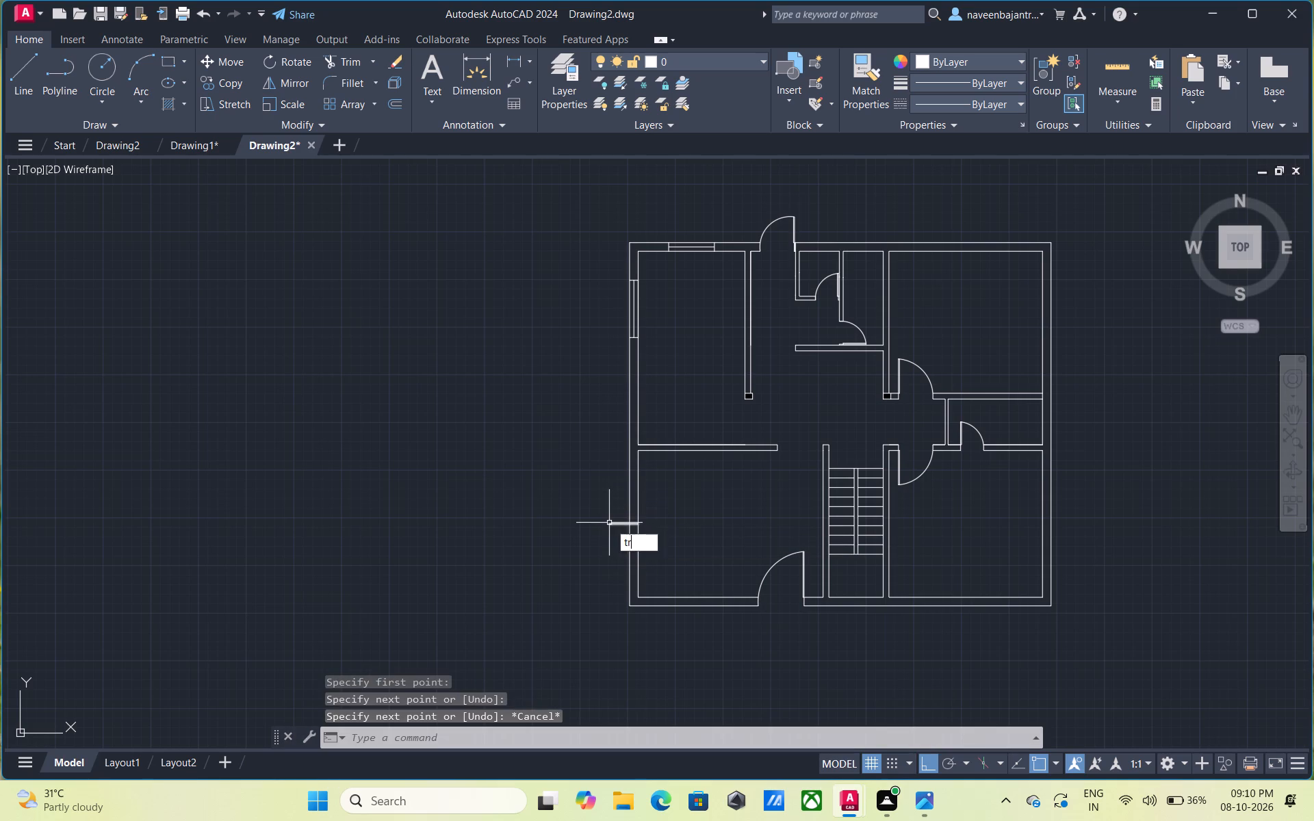
key(space)
click(616, 525)
scroll(616, 525, up, 1)
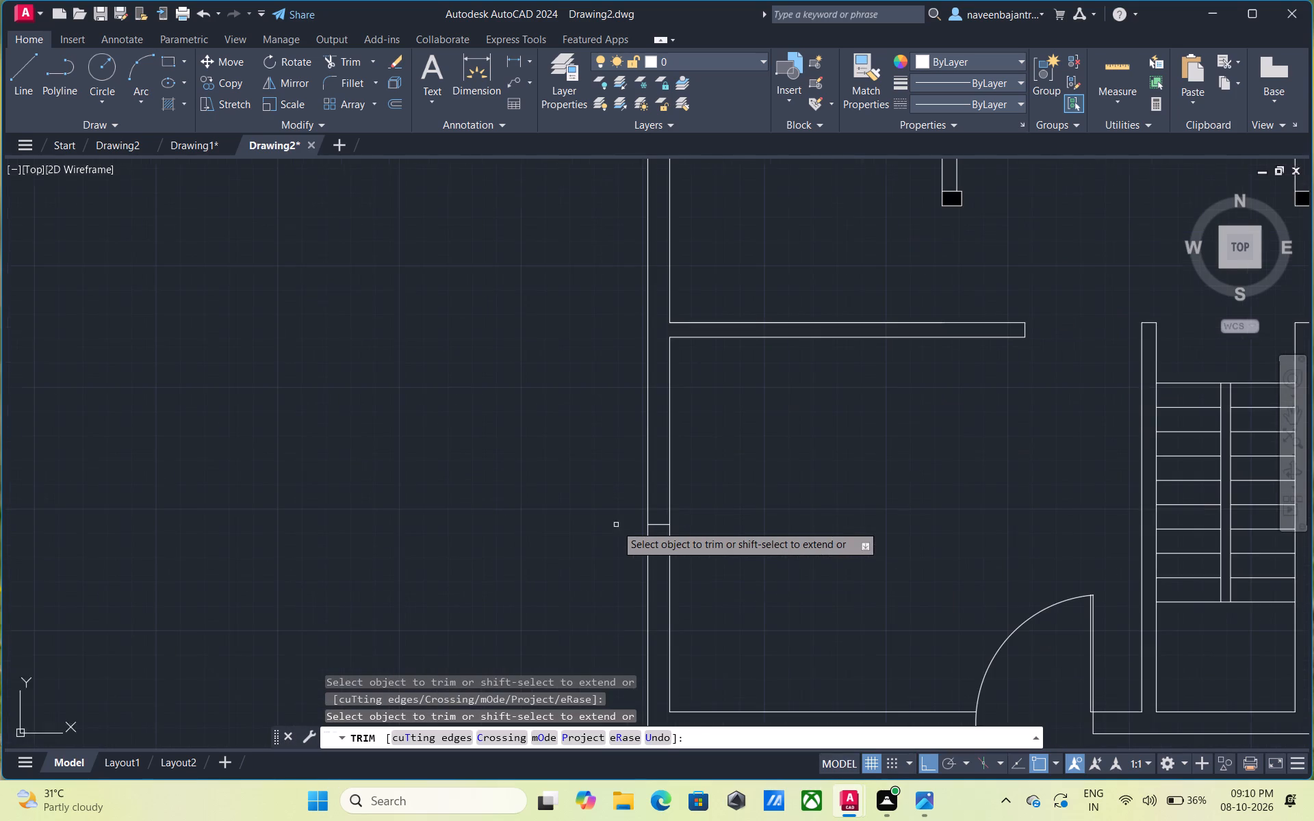
scroll(616, 525, up, 2)
key(Escape)
Offset the cross line in the southwest room's west wall 2.5' north and 2.5' south to form the window jambs.
text(o)
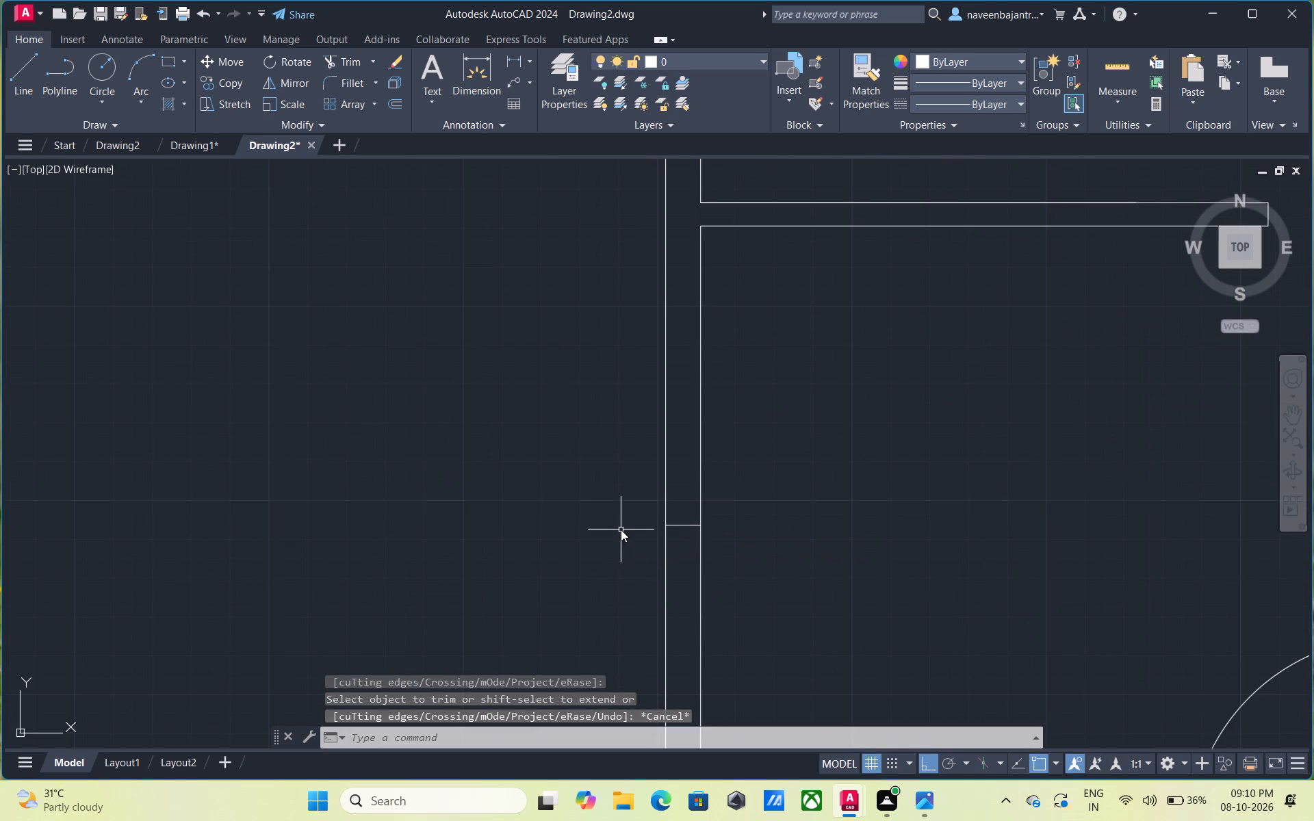
key(space)
key(space)
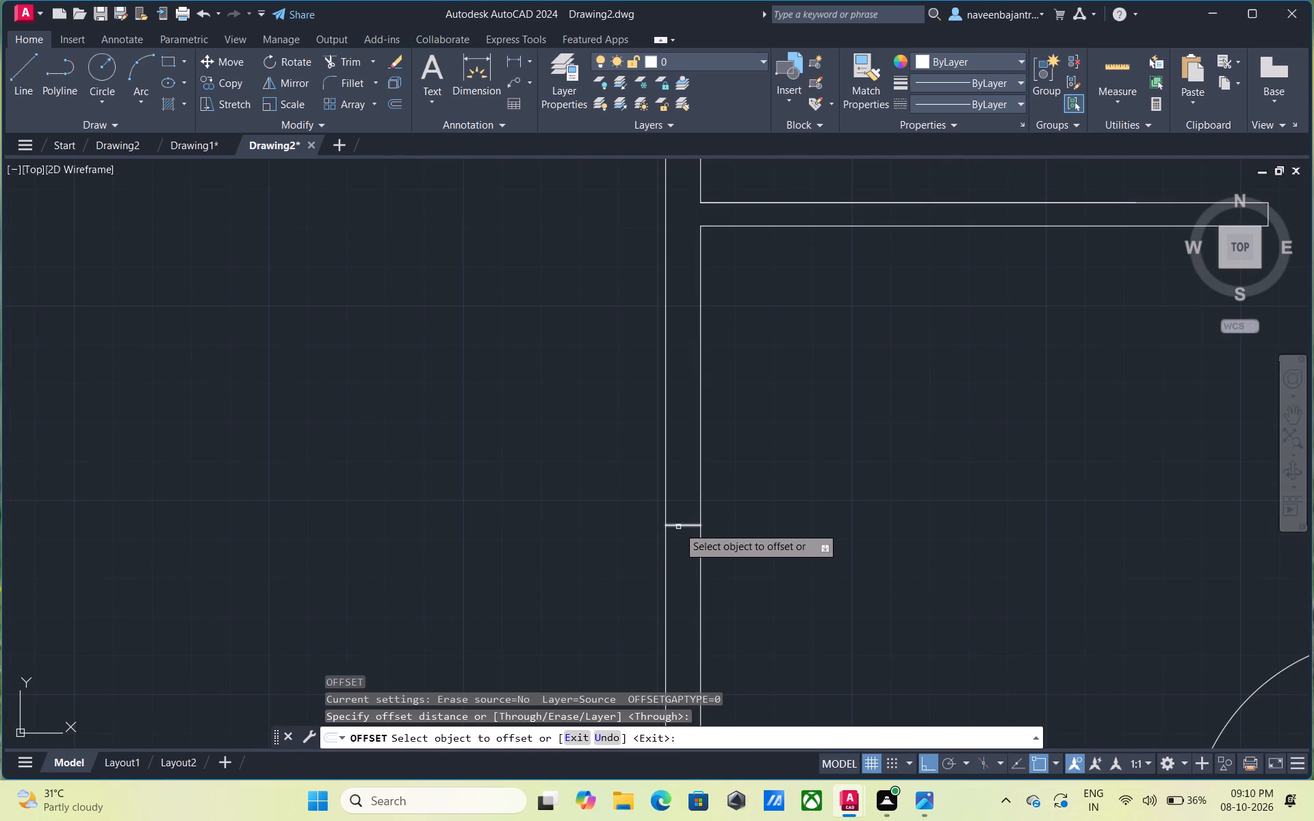
click(681, 525)
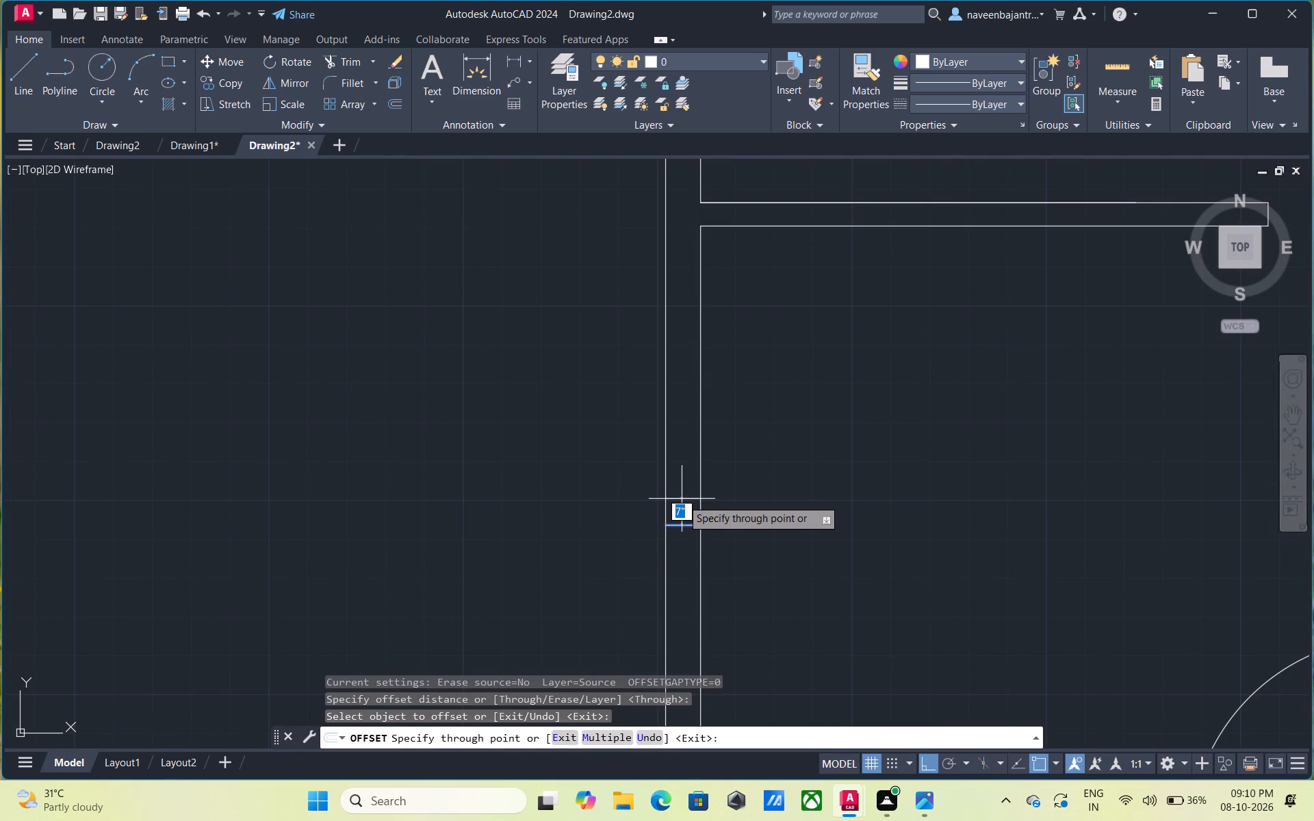
text(2.5)
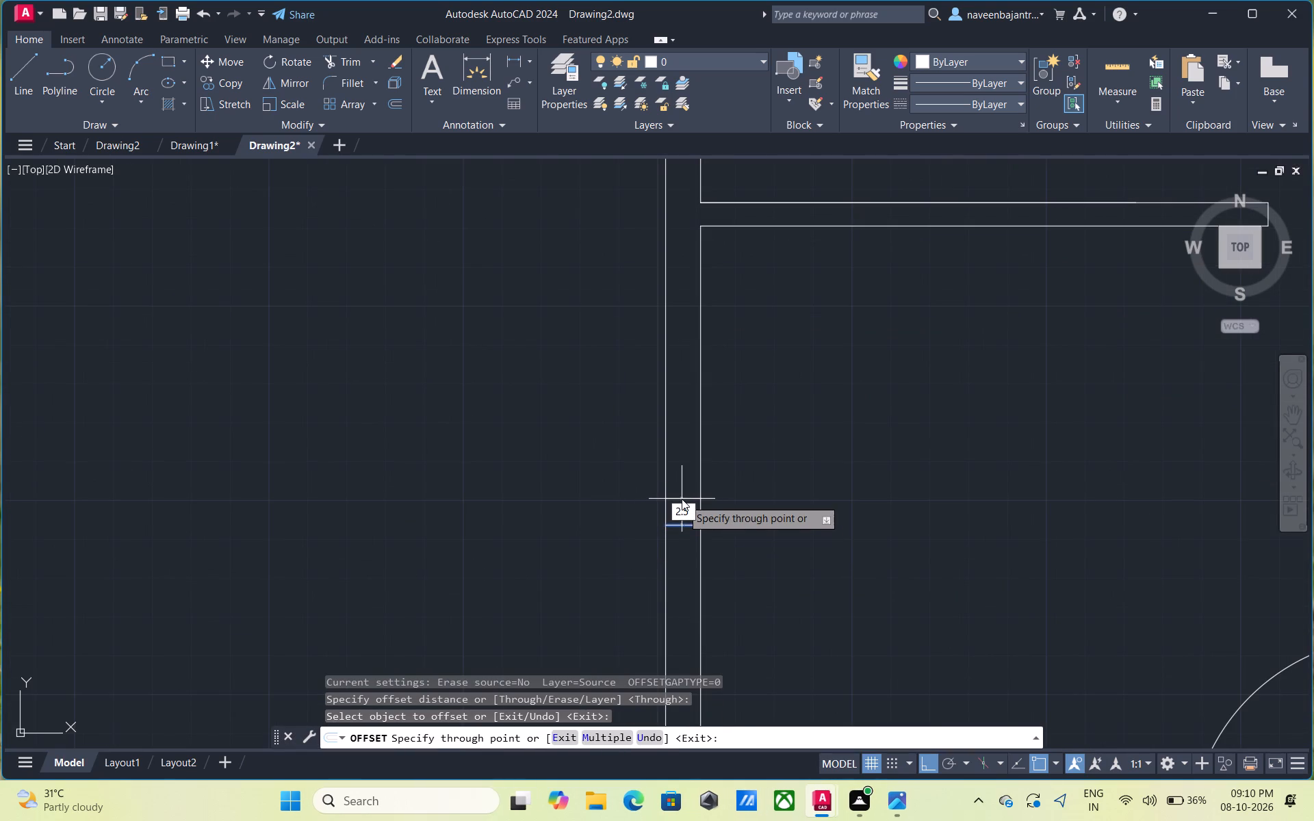
key(apostrophe)
key(Return)
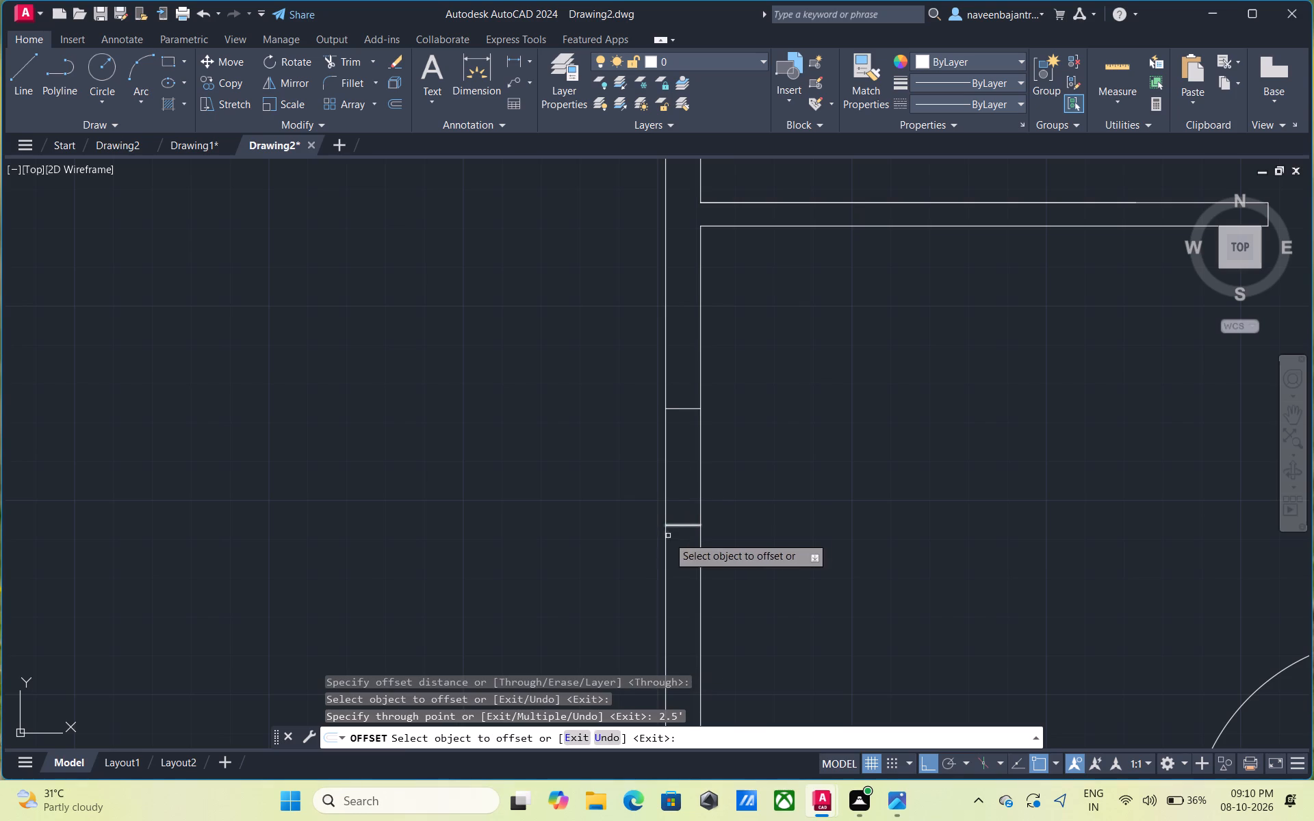
click(683, 525)
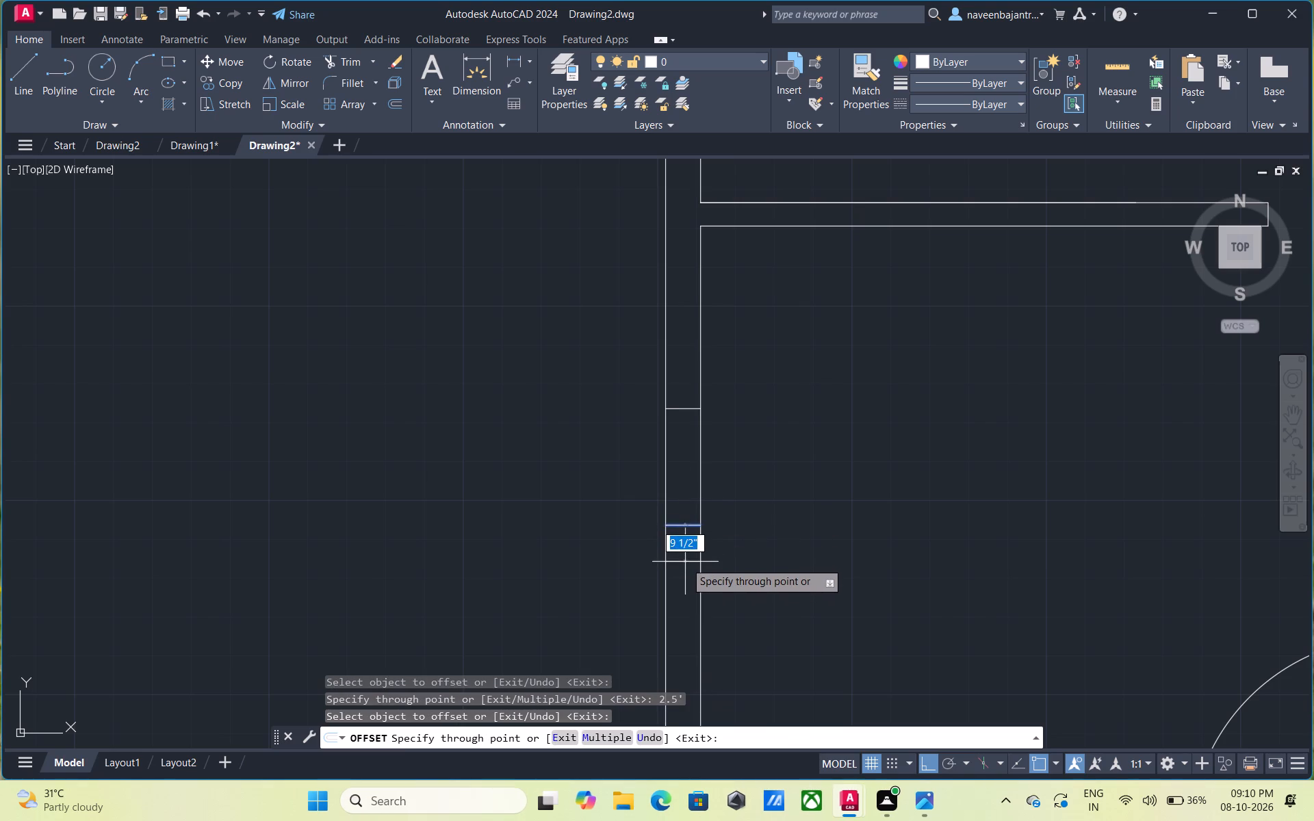
text(2.5)
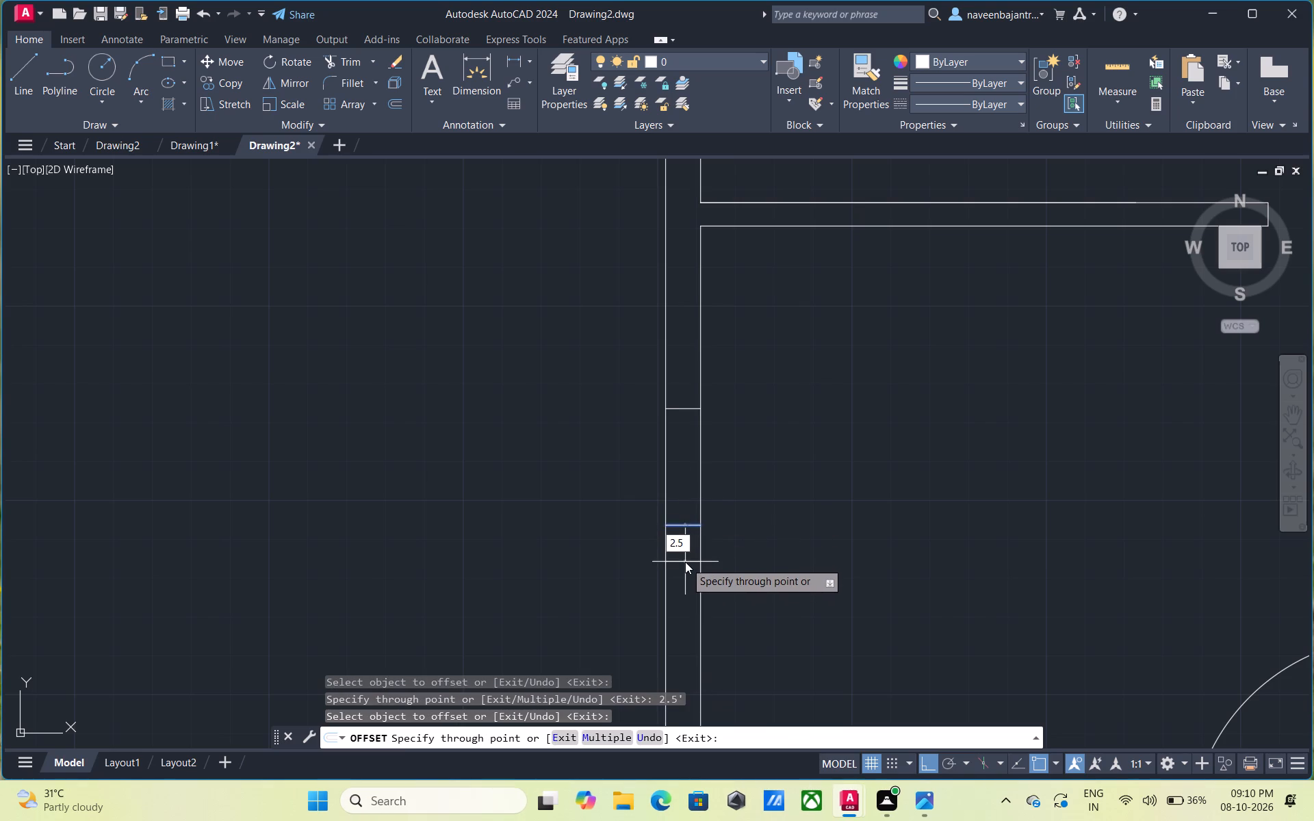
key(apostrophe)
key(Return)
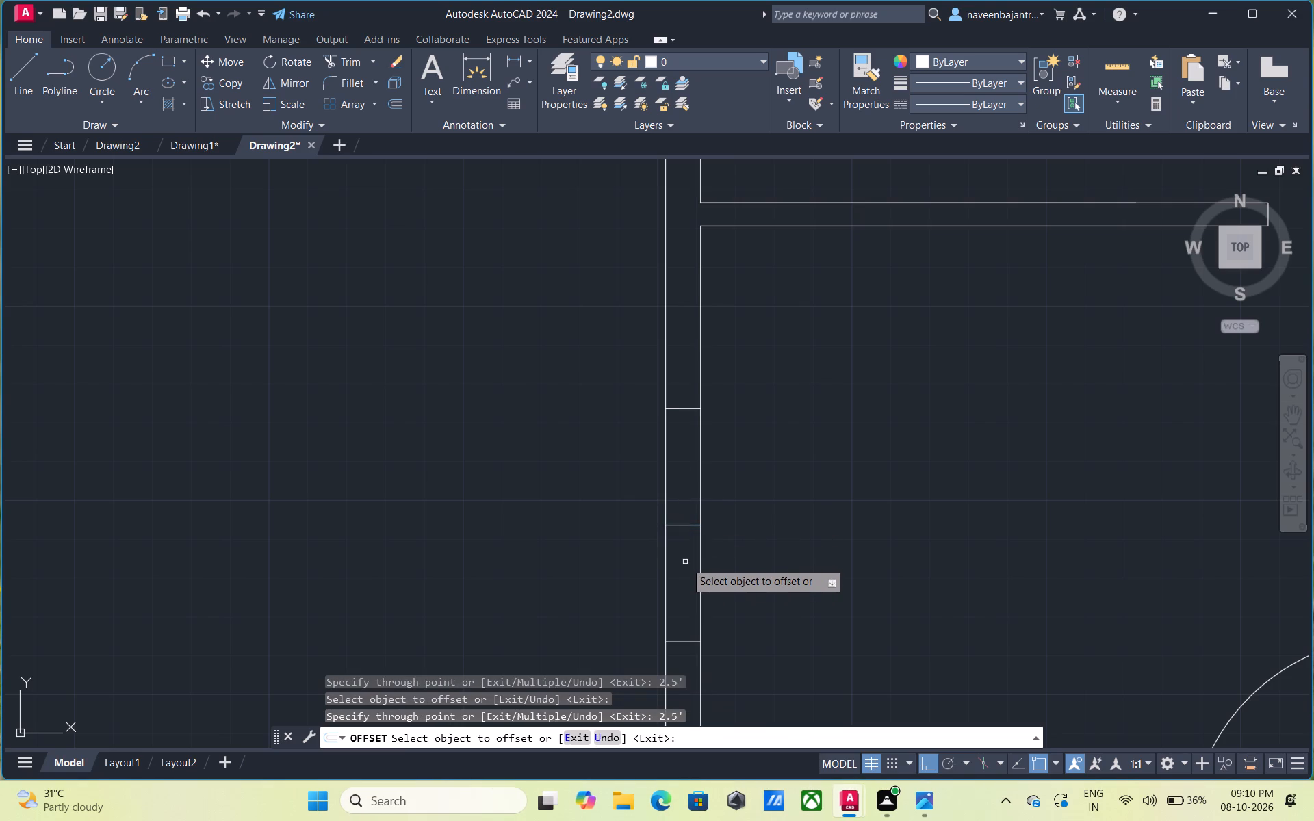
key(Escape)
Remove the middle cross line between the two window jambs in the southwest room's west wall with Trim.
text(tr)
key(space)
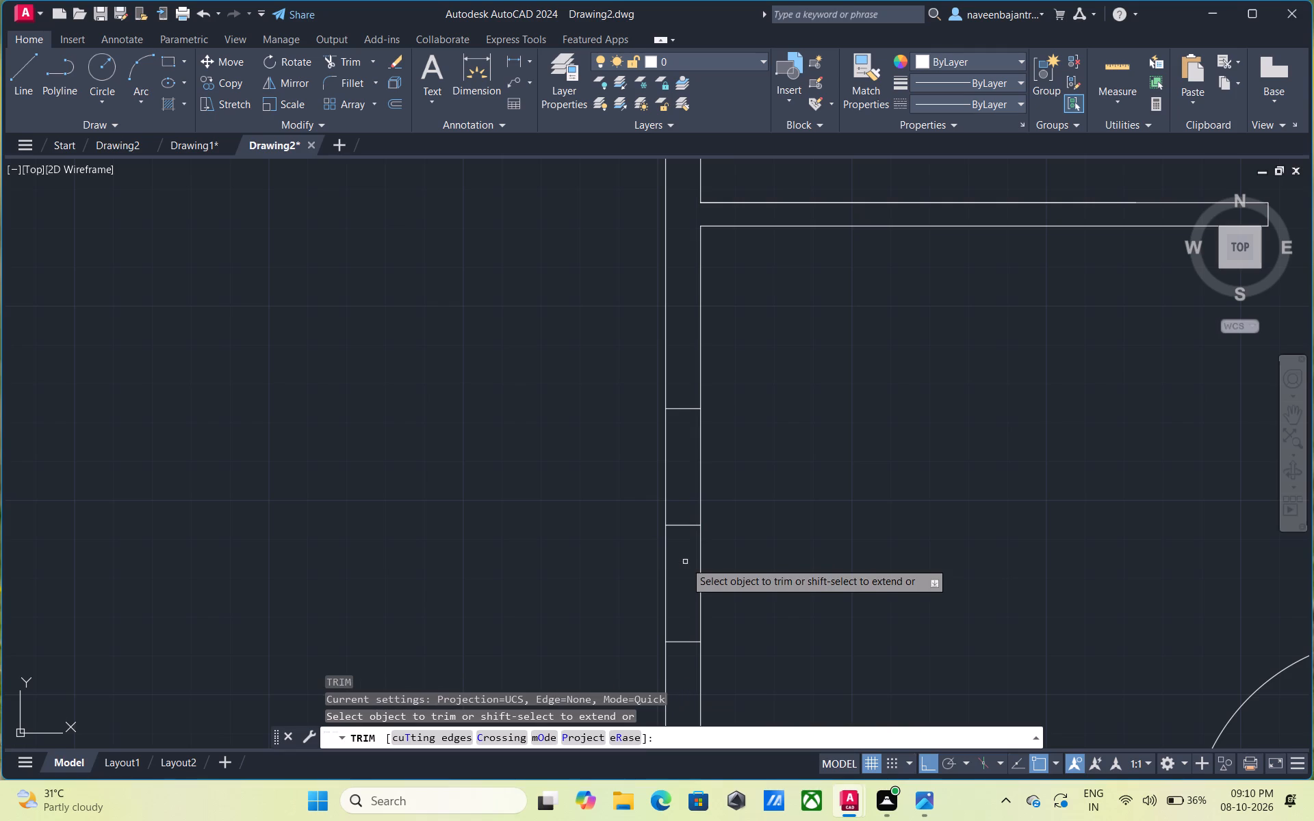
click(683, 525)
key(Escape)
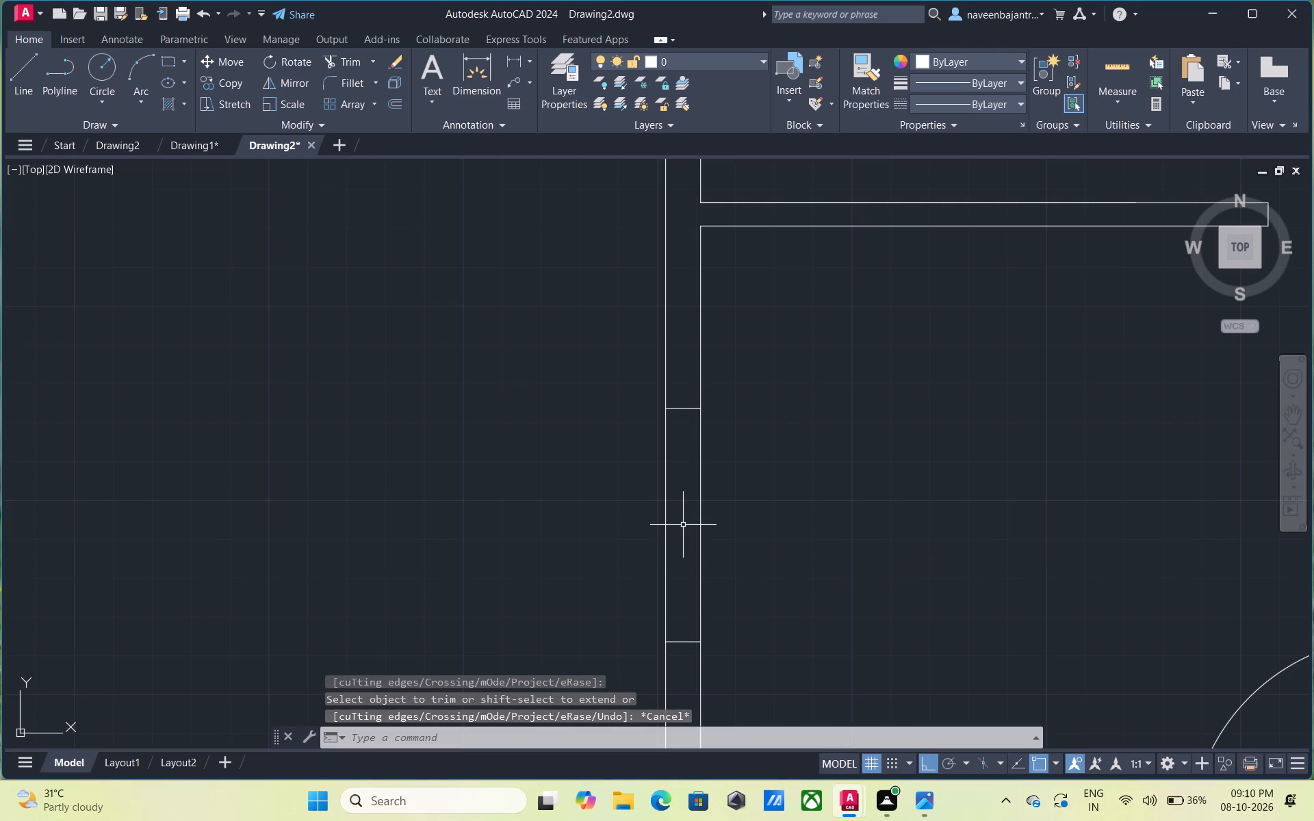
Offset the inner face line of the southwest room's west wall 4.5" westward into the wall thickness.
text(o)
key(space)
key(space)
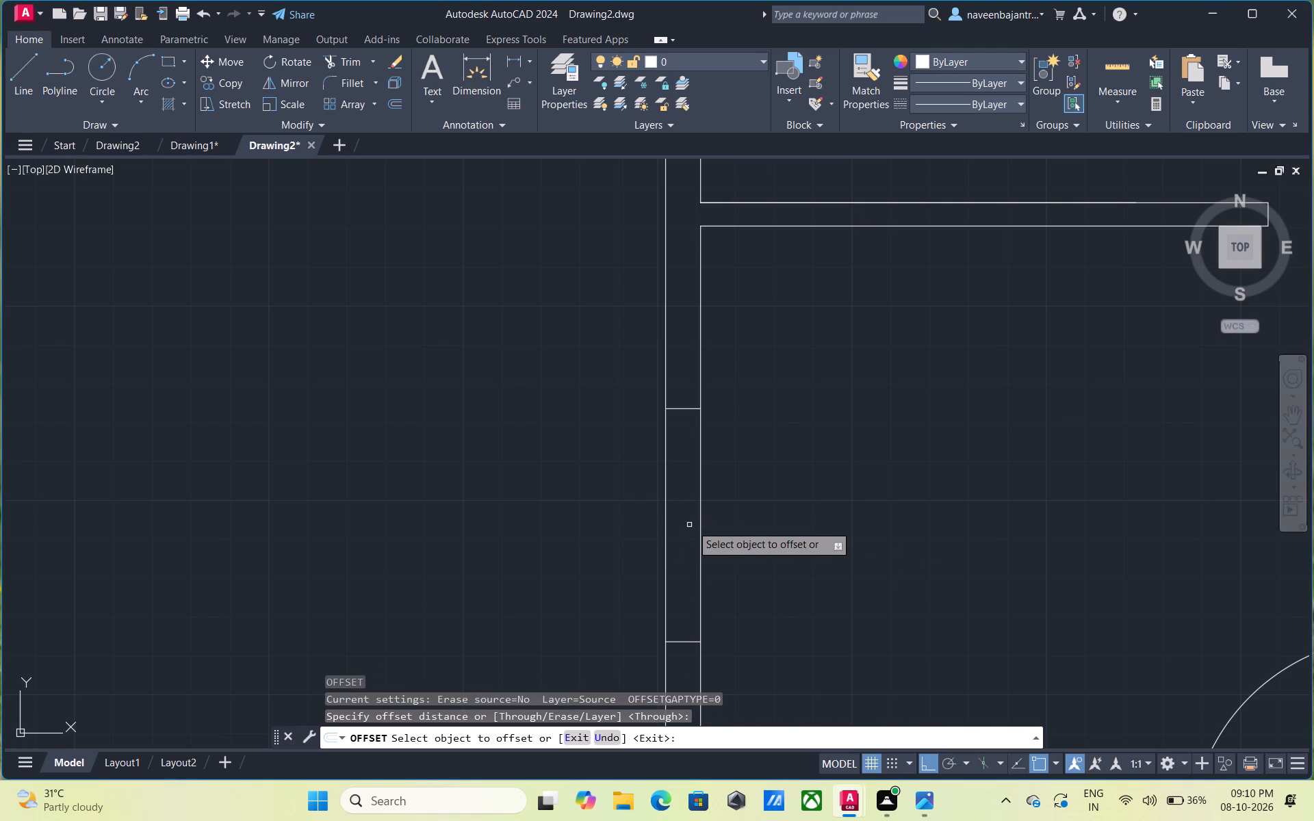
click(702, 527)
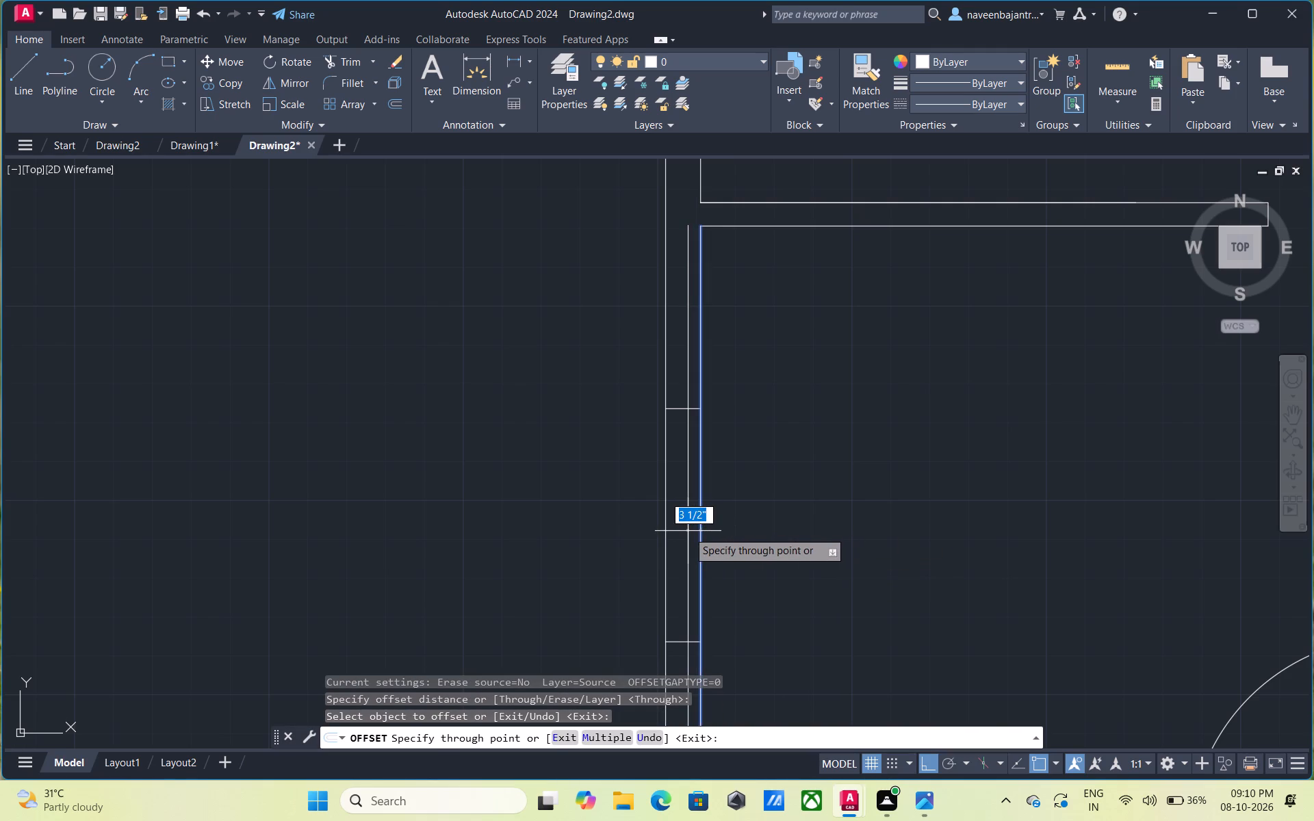
text(4.5)
key(shift+quotedbl)
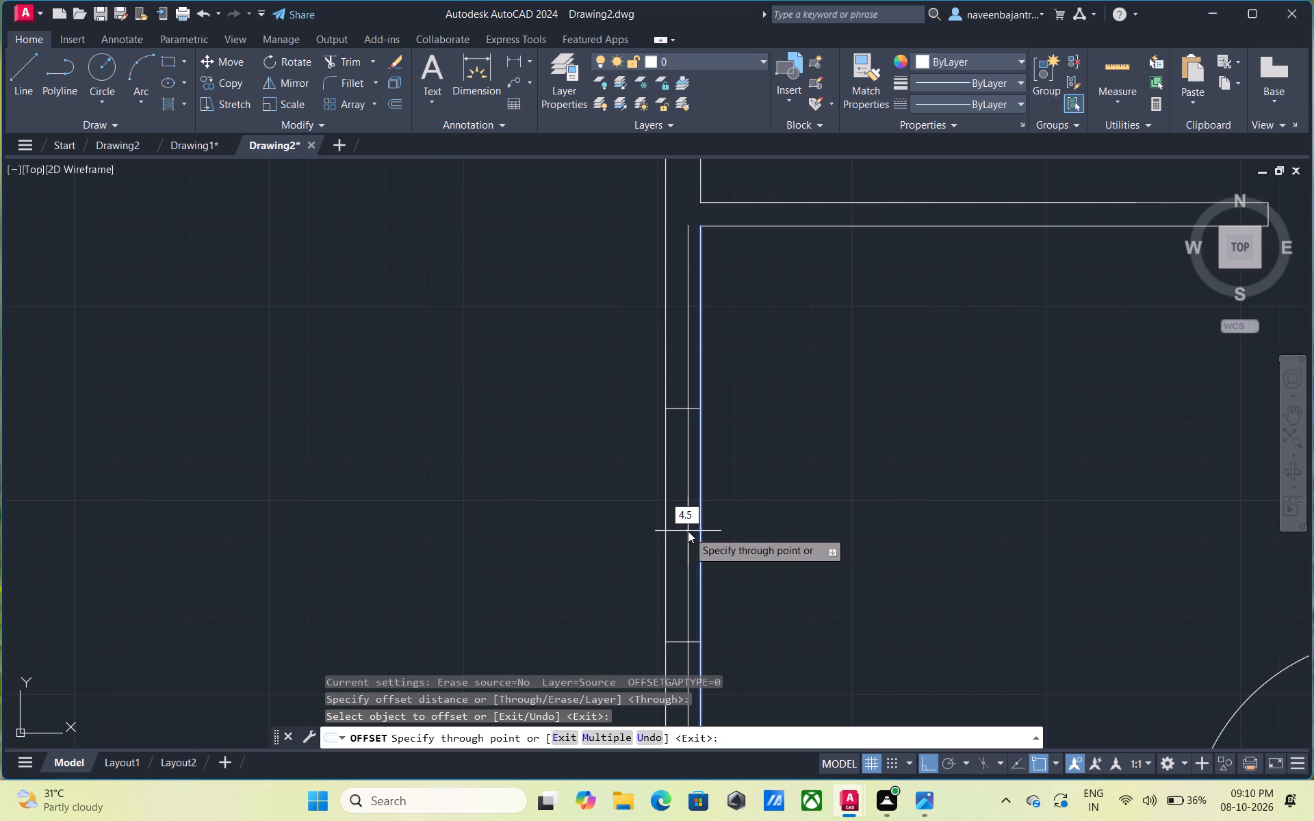
key(Return)
key(Escape)
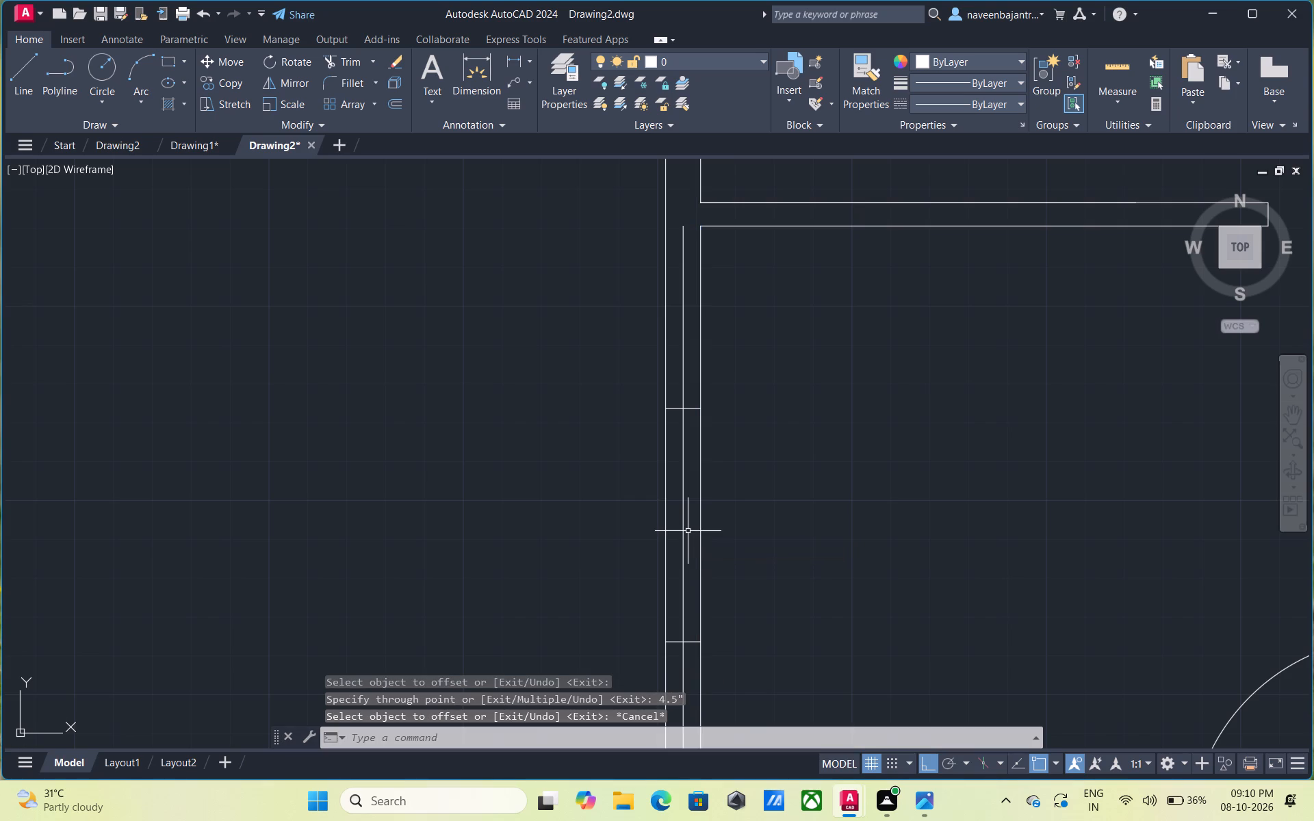
Trim the offset centre line north and south of the window jambs in the southwest room's west wall.
text(tr)
key(space)
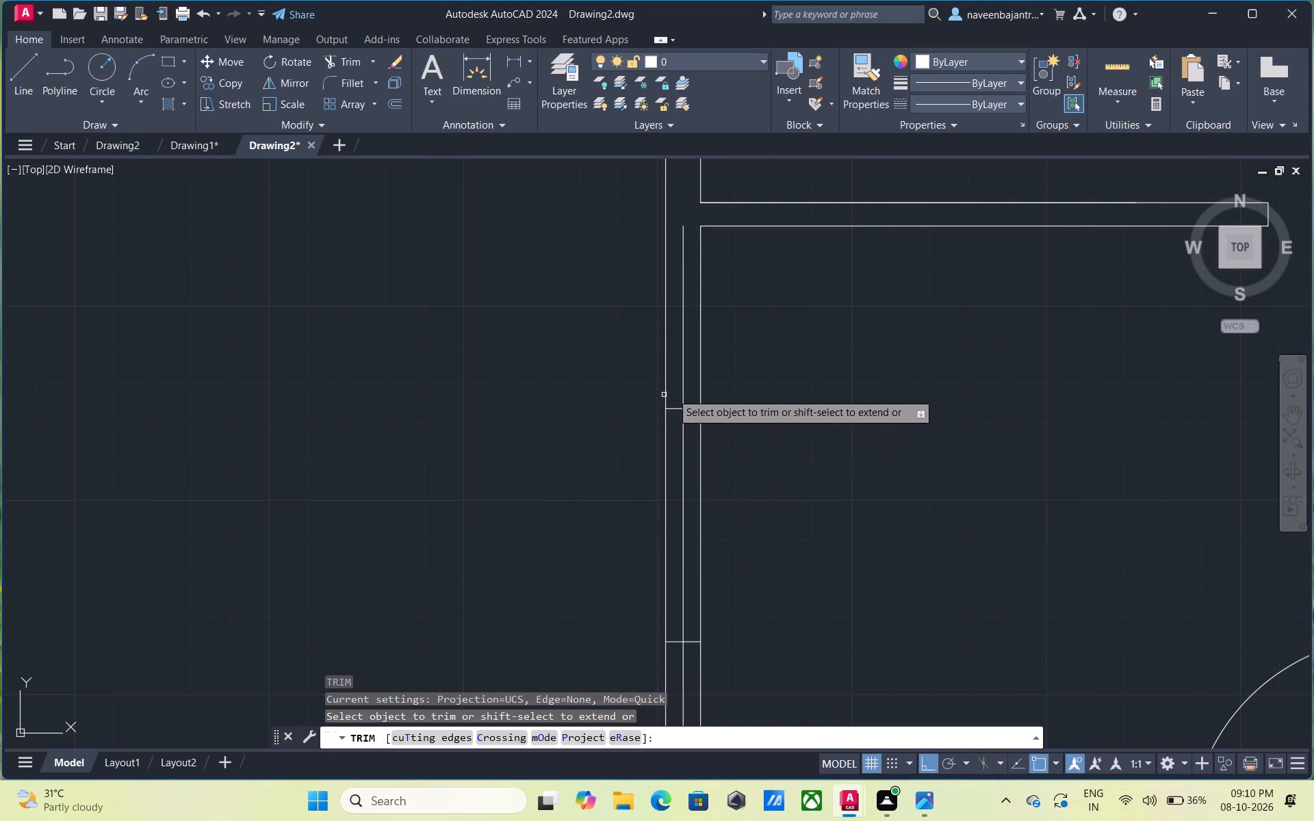
click(684, 388)
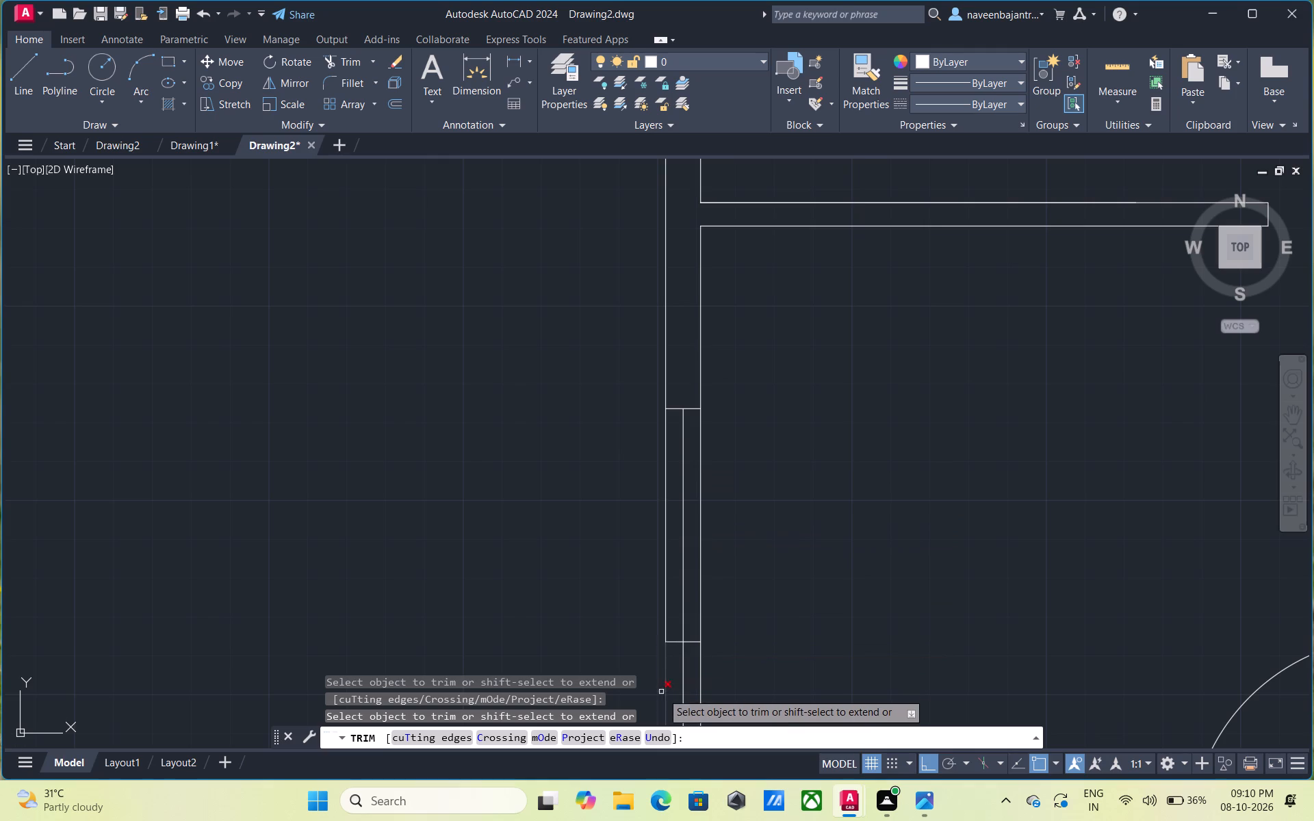
click(682, 685)
scroll(682, 685, down, 3)
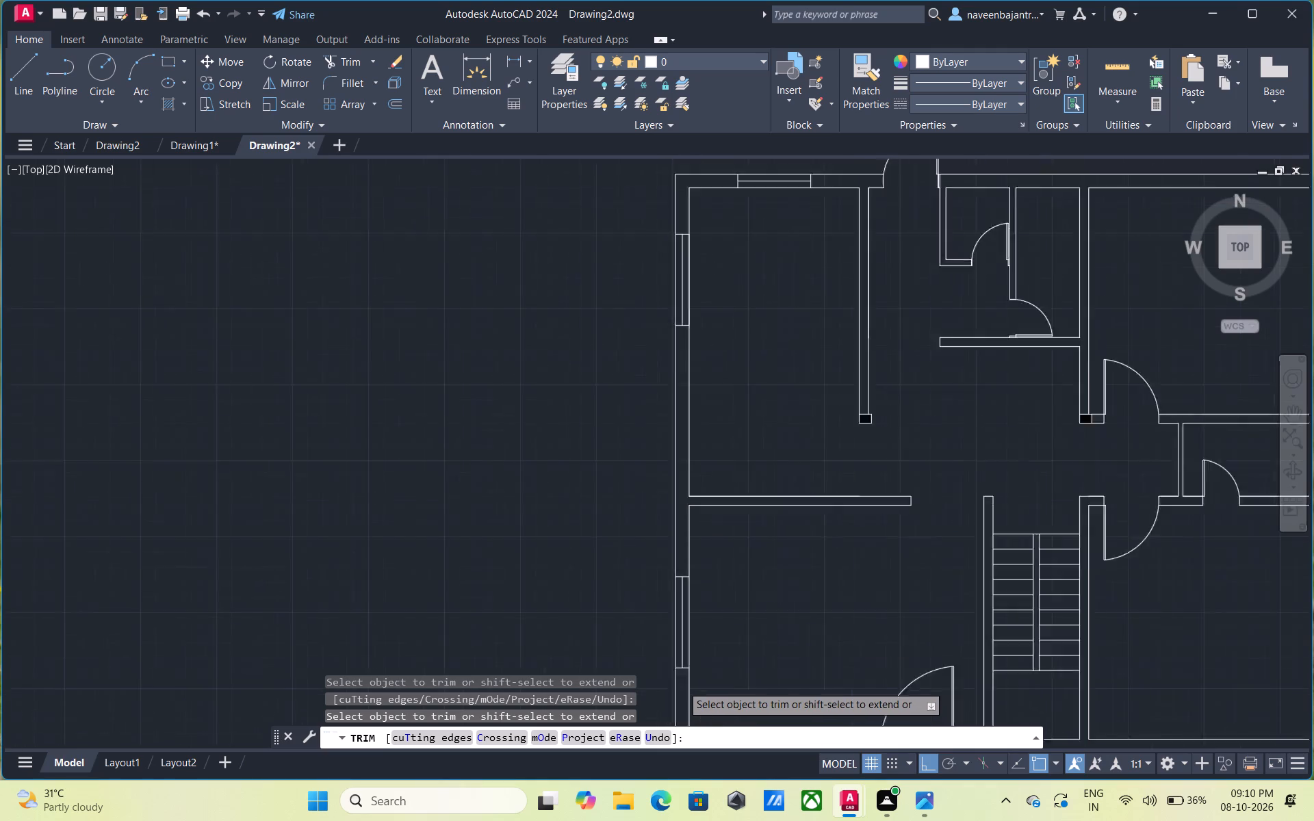
scroll(682, 685, down, 1)
middle_drag(710, 668, 655, 631)
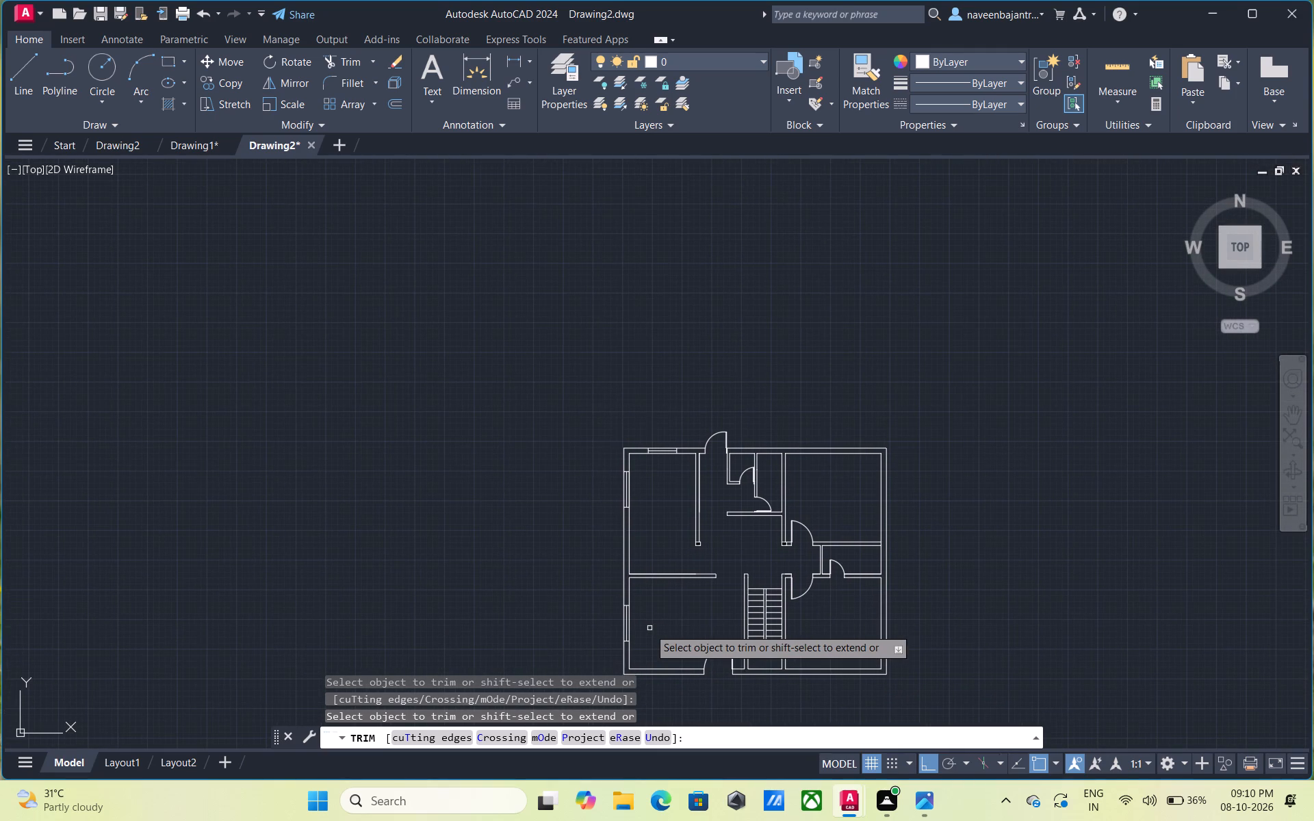
key(Escape)
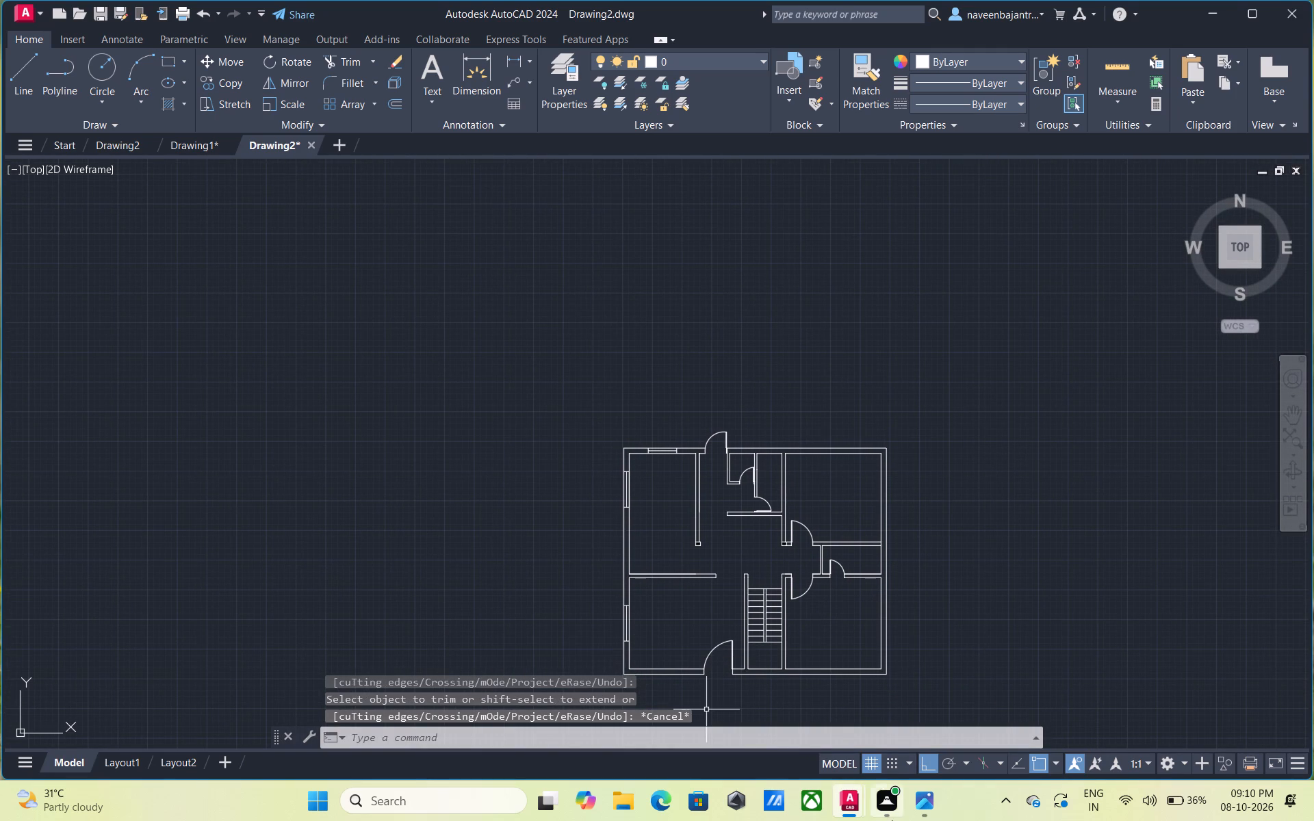
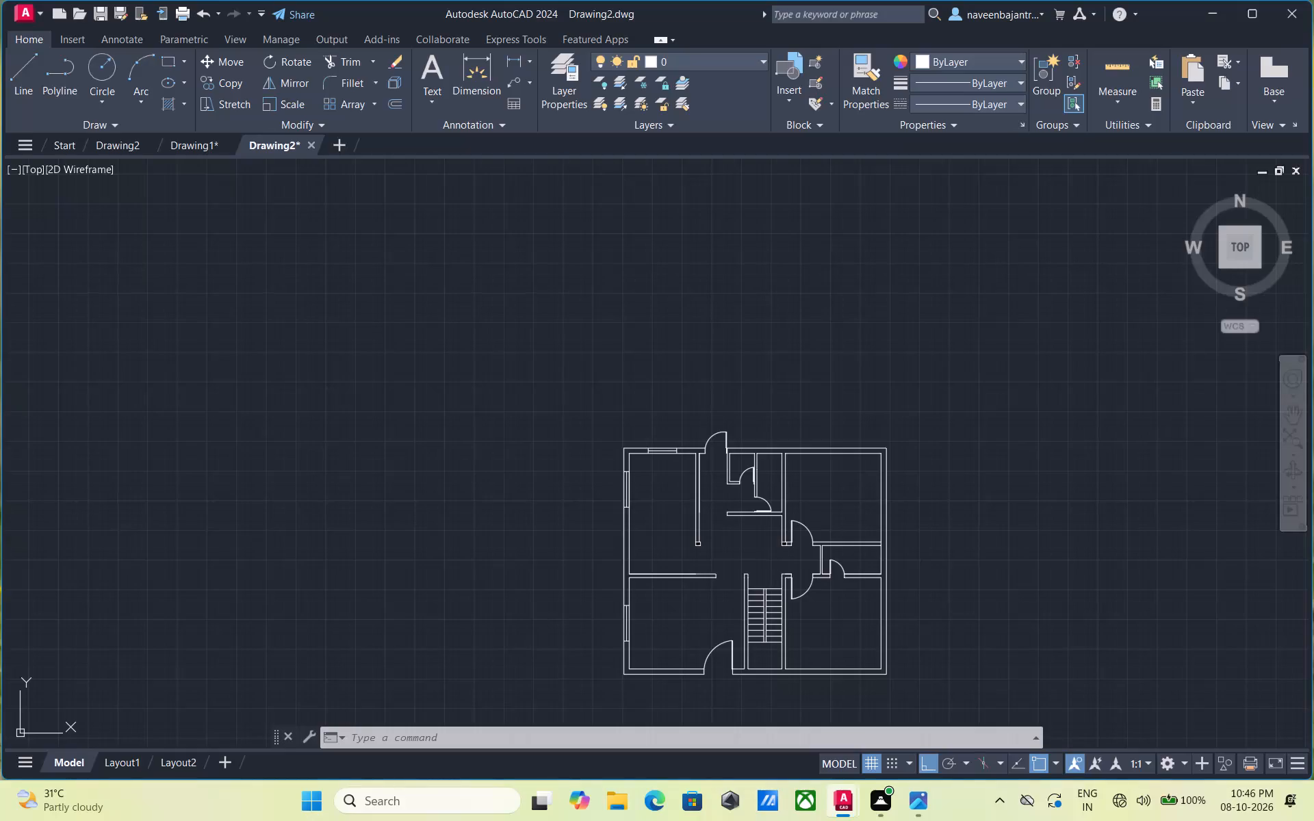
Open DesignCenter over the floor plan to access the sample block libraries.
scroll(690, 479, up, 1)
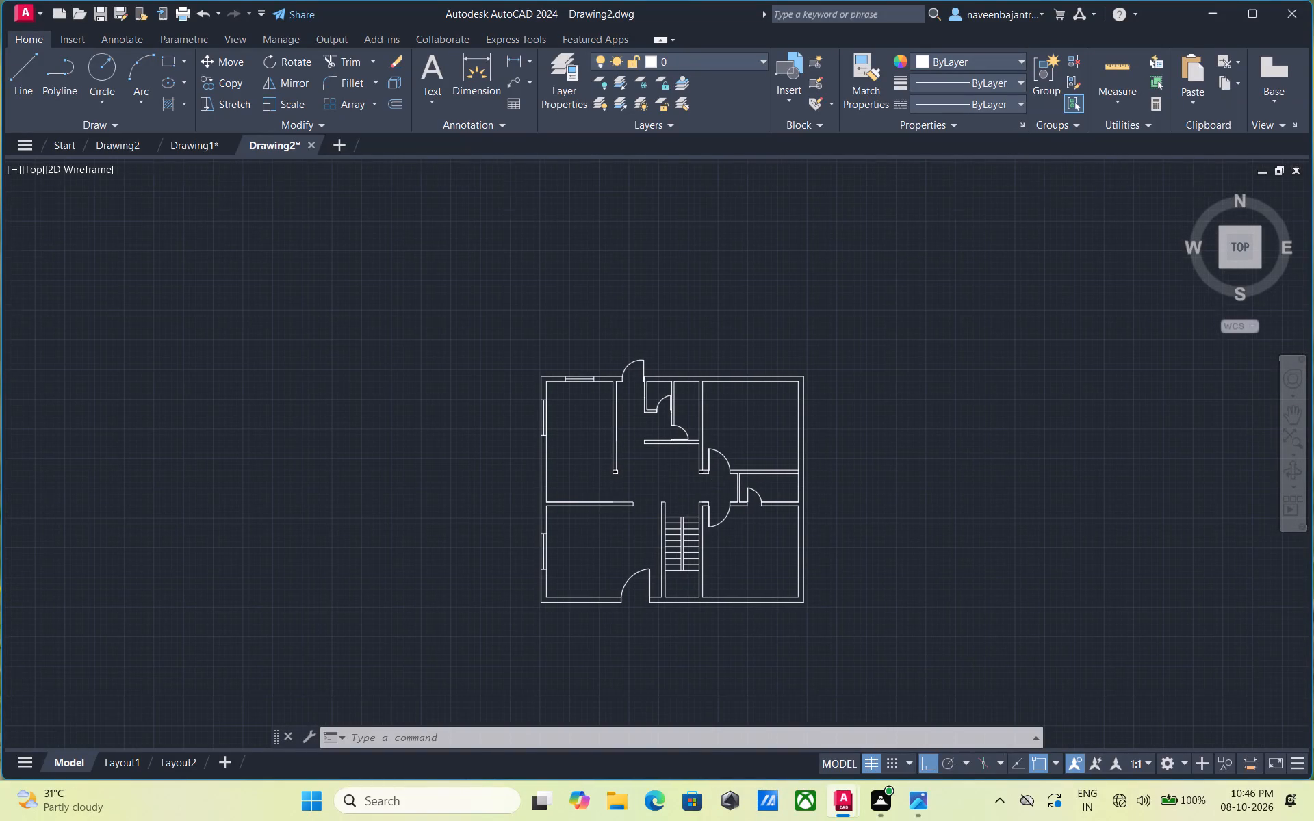
scroll(690, 479, up, 1)
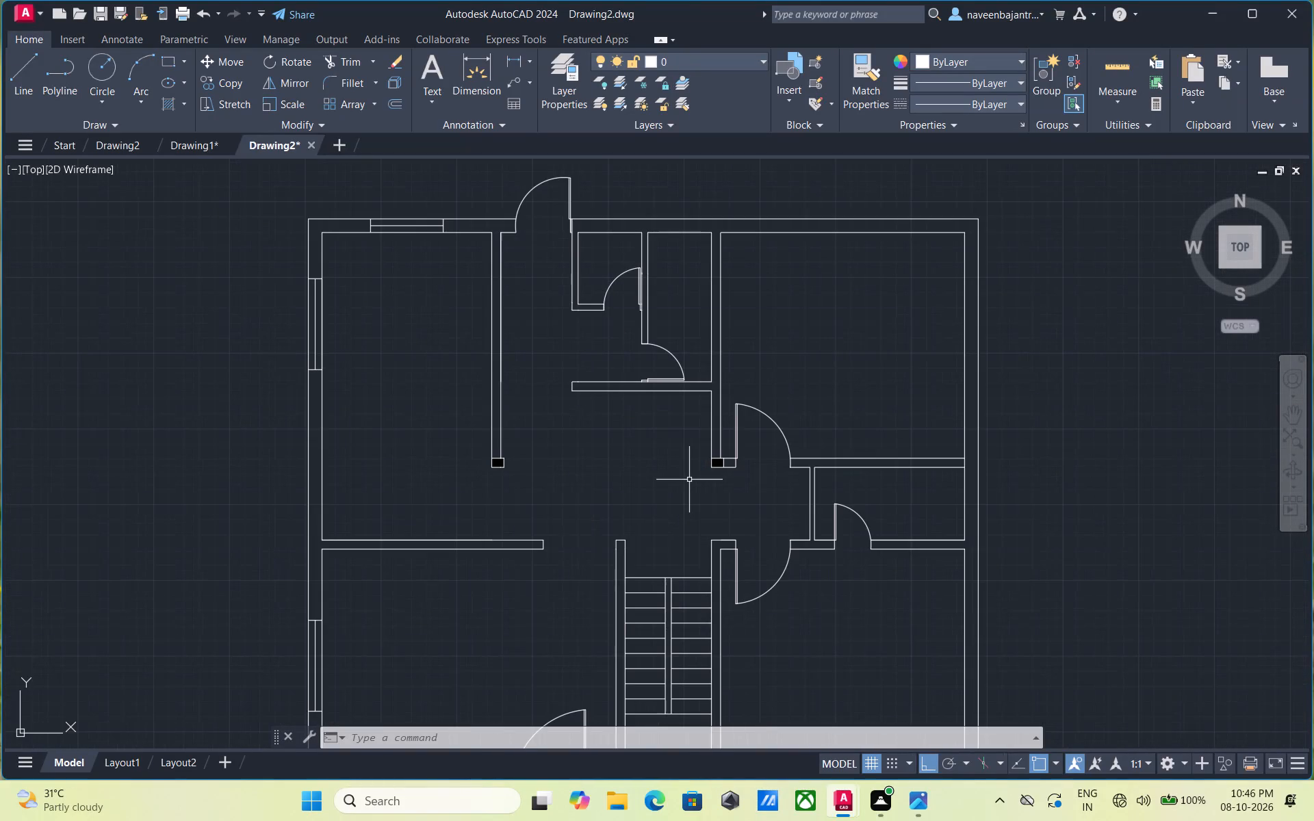
text(dc)
key(space)
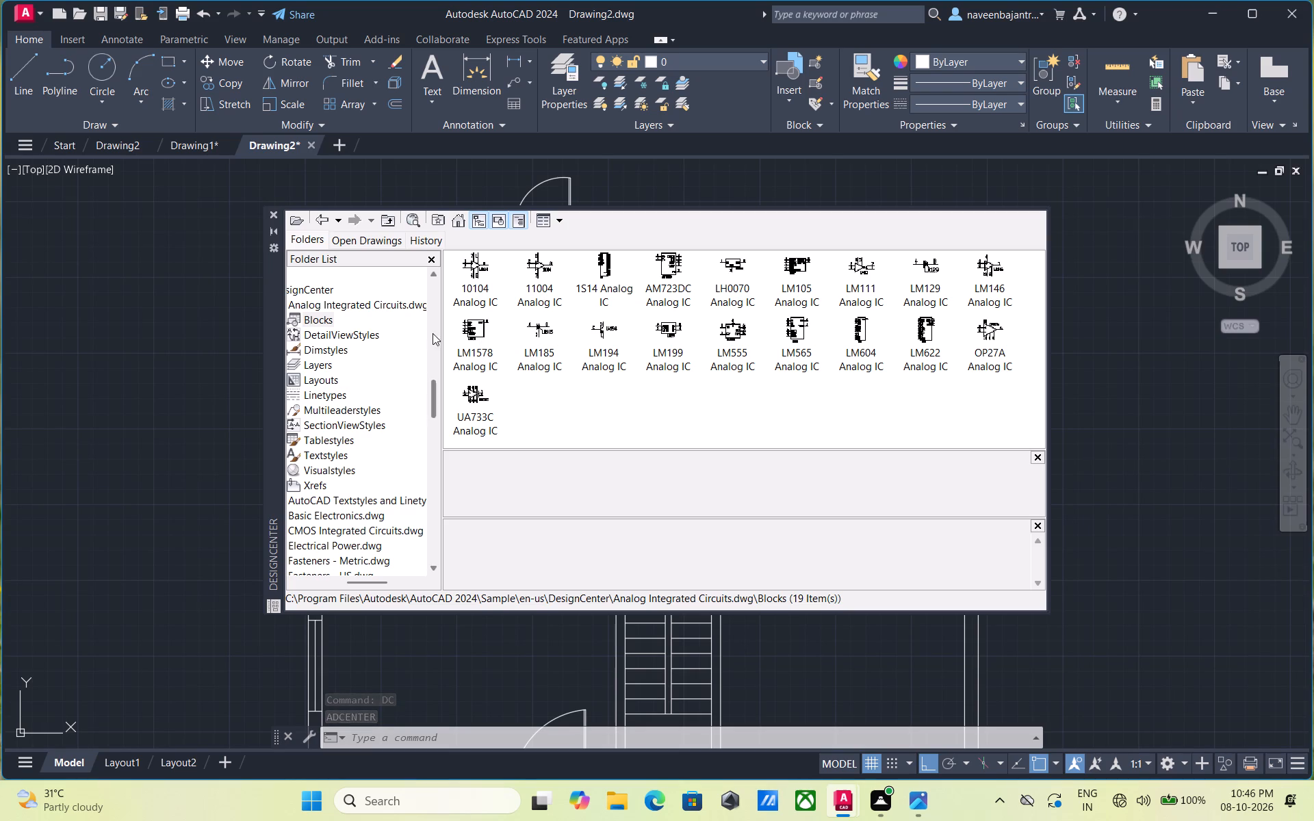
Look through the DesignCenter folder tree for the sample drawings that contain blocks.
scroll(385, 347, down, 6)
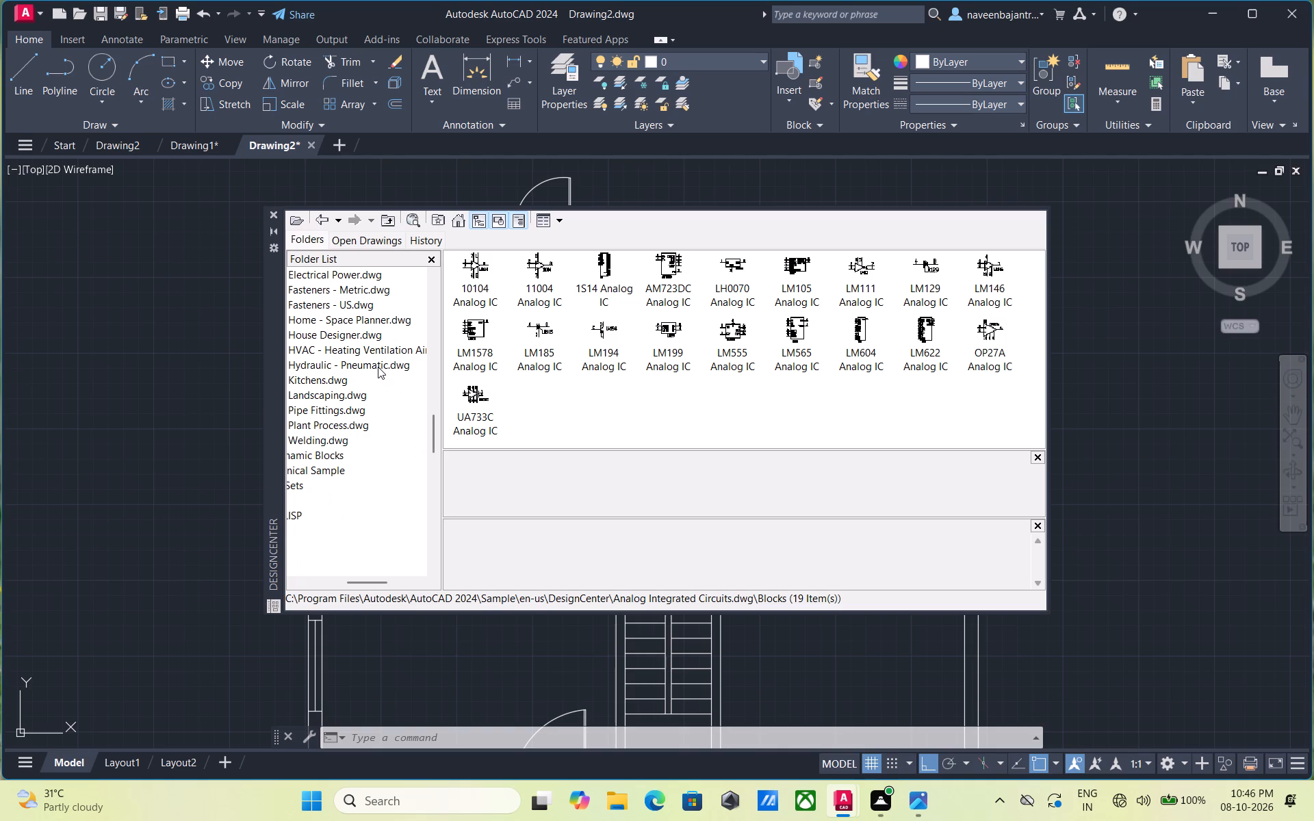
scroll(367, 381, down, 3)
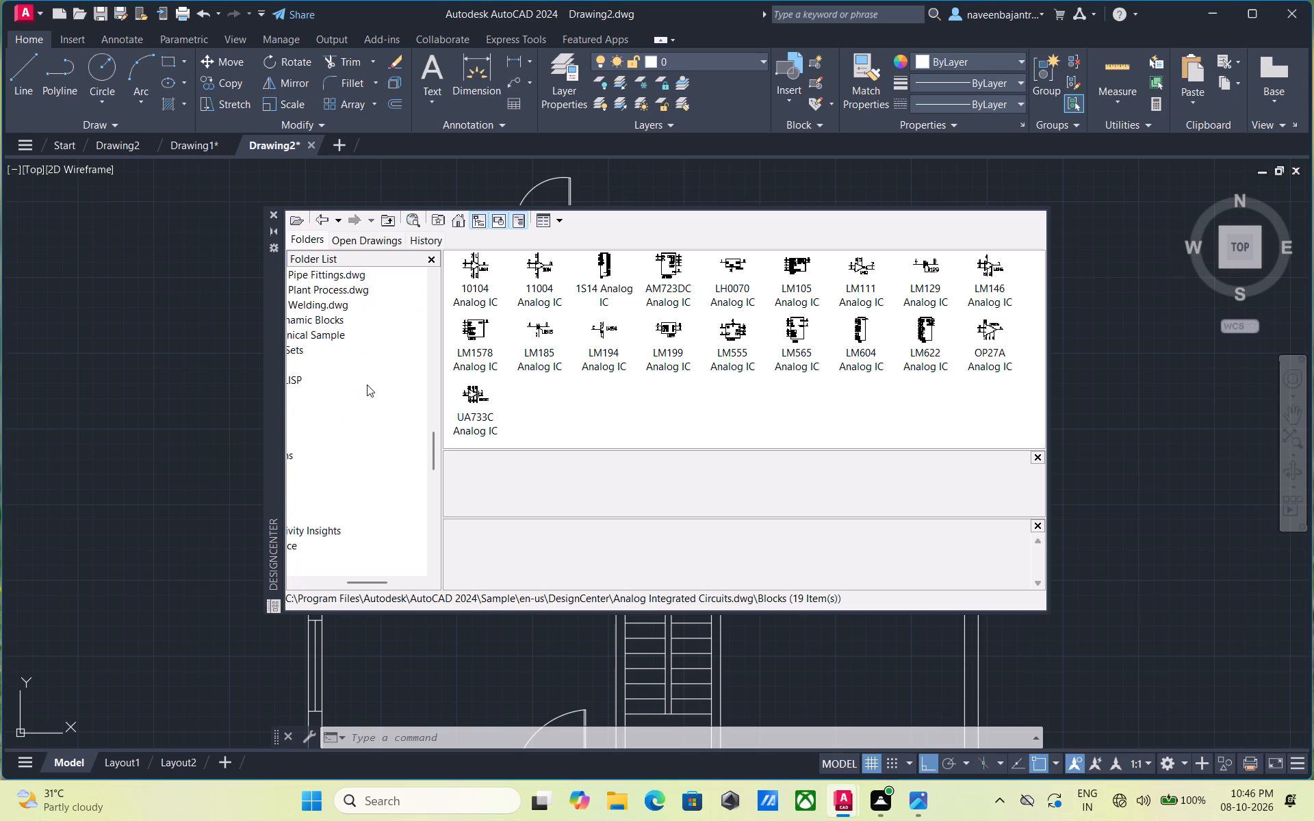
scroll(367, 385, down, 11)
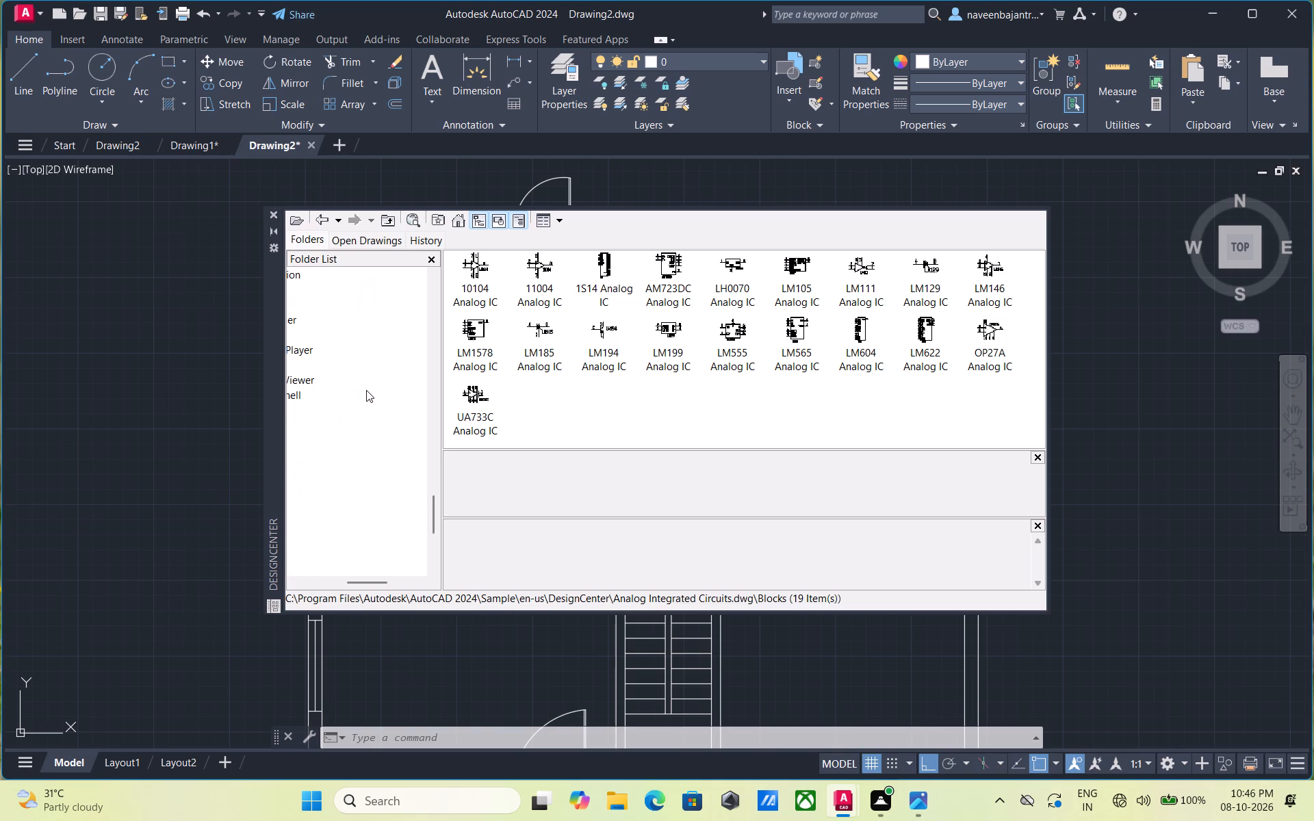
scroll(366, 390, down, 14)
scroll(366, 392, up, 11)
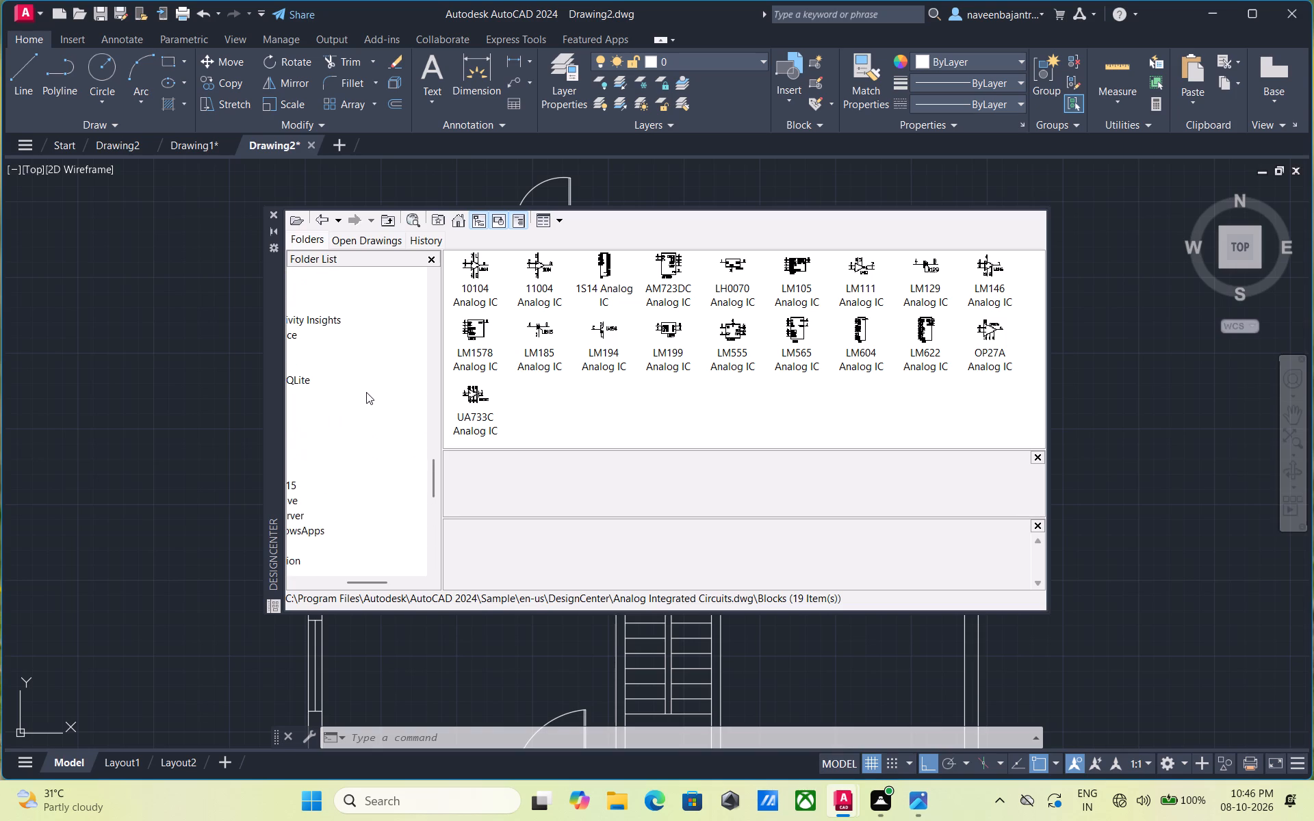
scroll(366, 392, up, 17)
scroll(366, 392, up, 5)
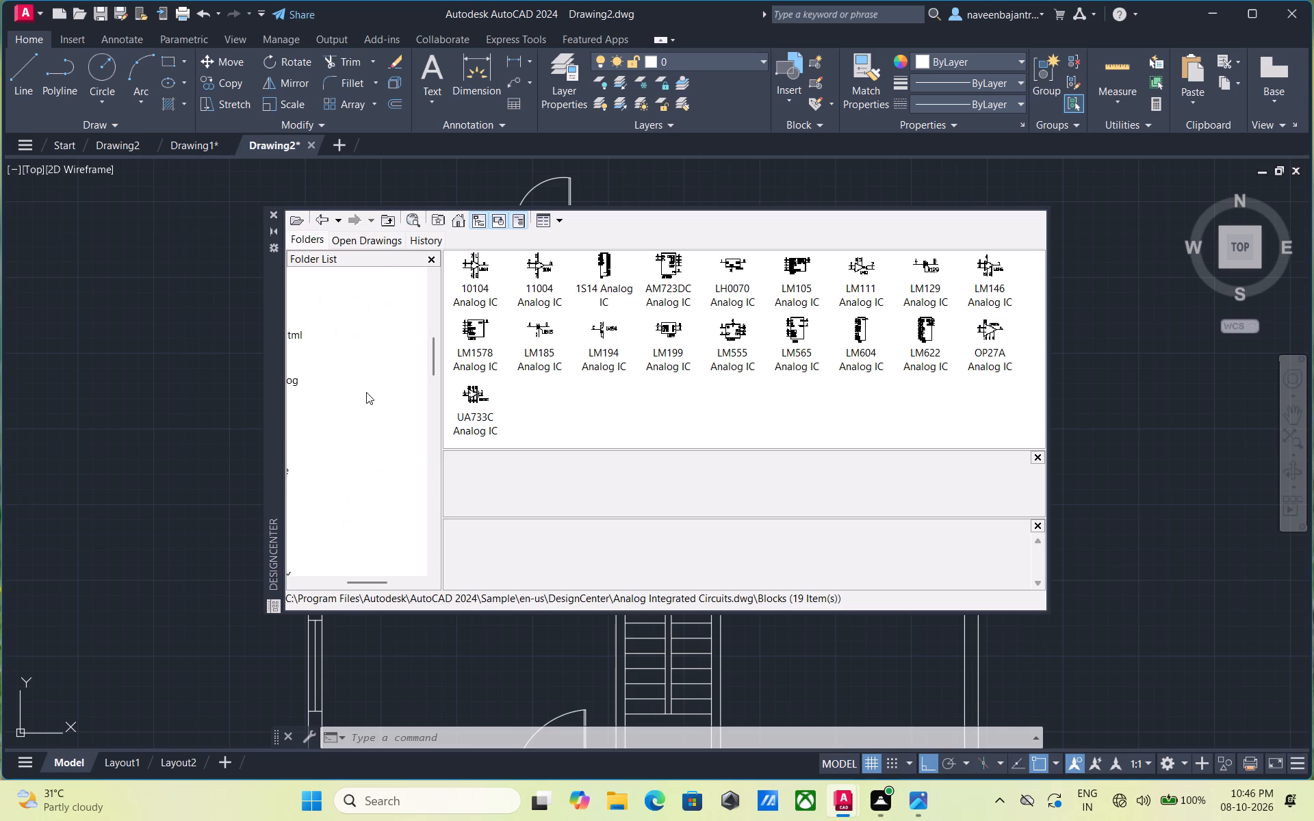
scroll(366, 392, up, 16)
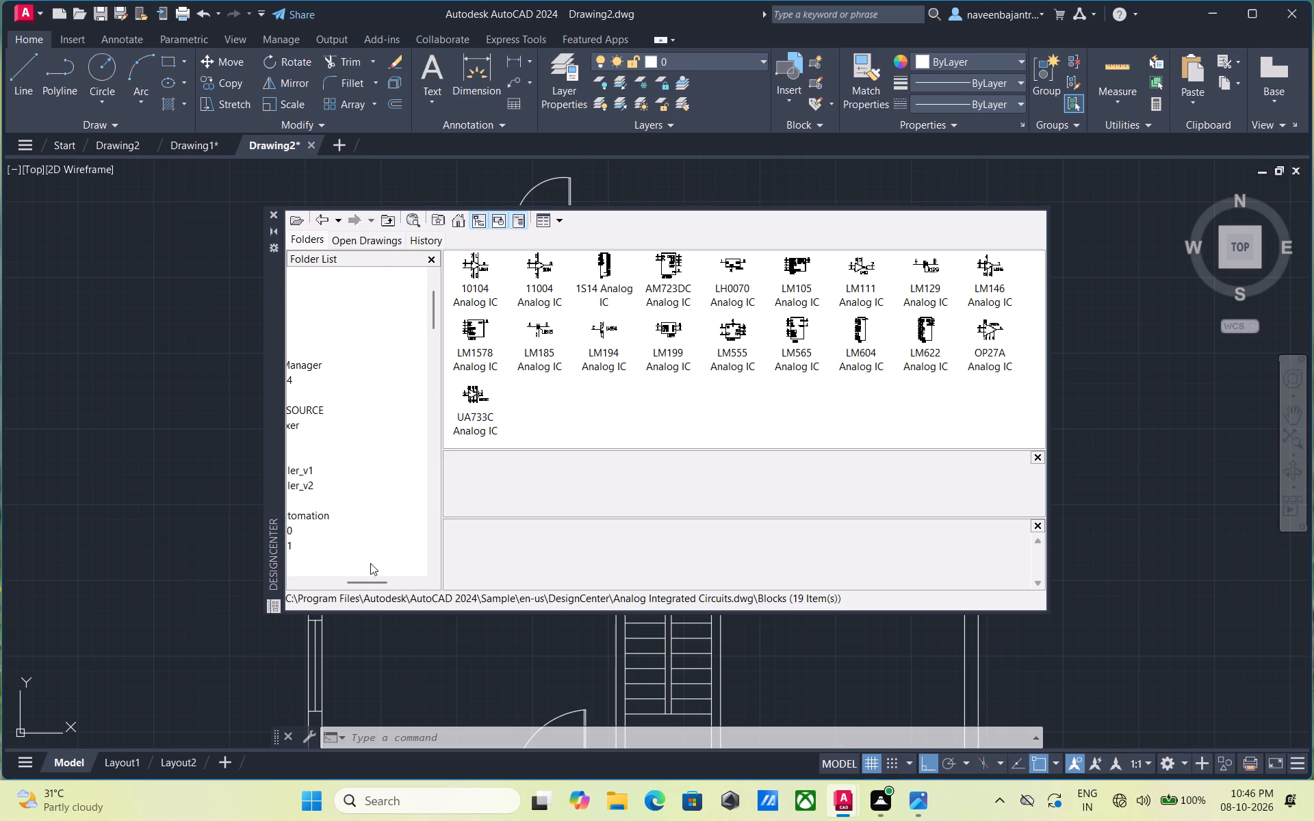
drag(371, 579, 328, 595)
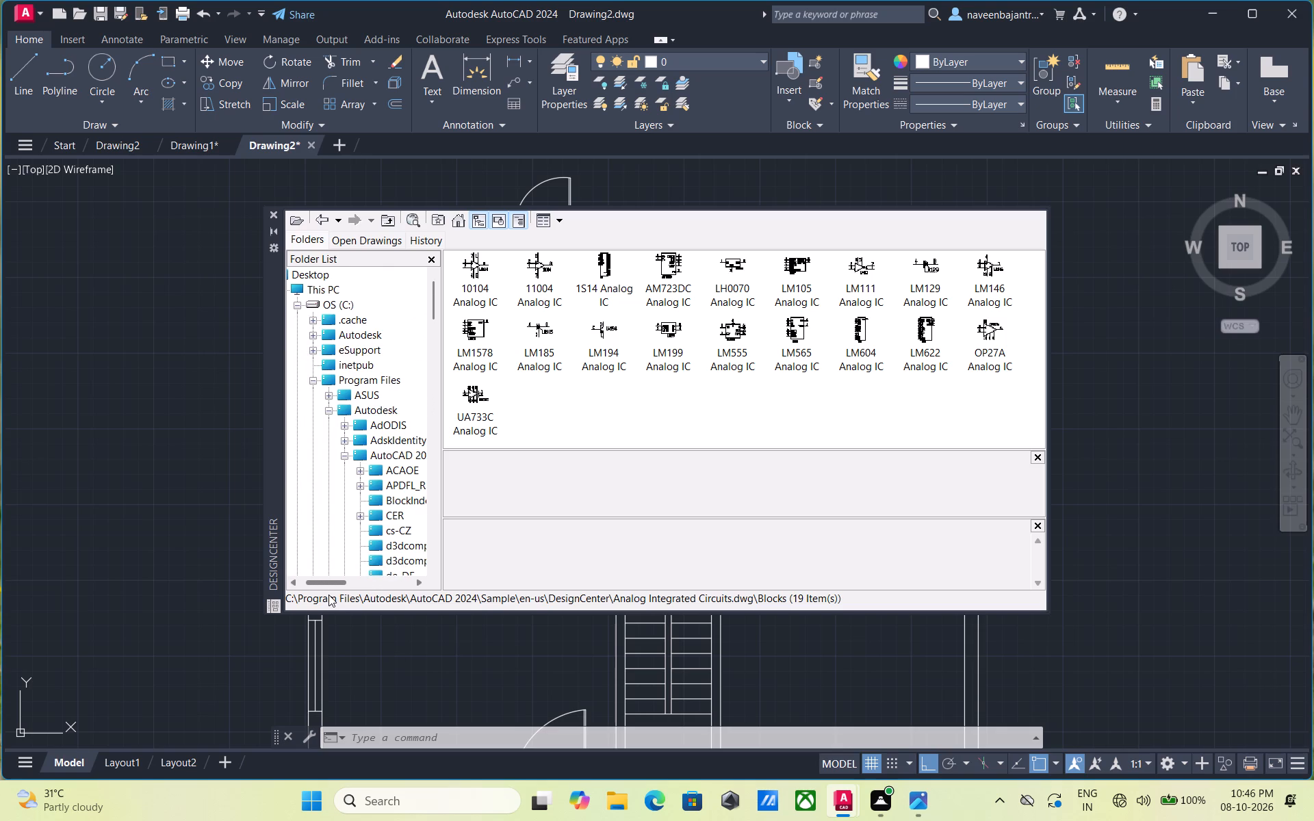
drag(328, 595, 317, 602)
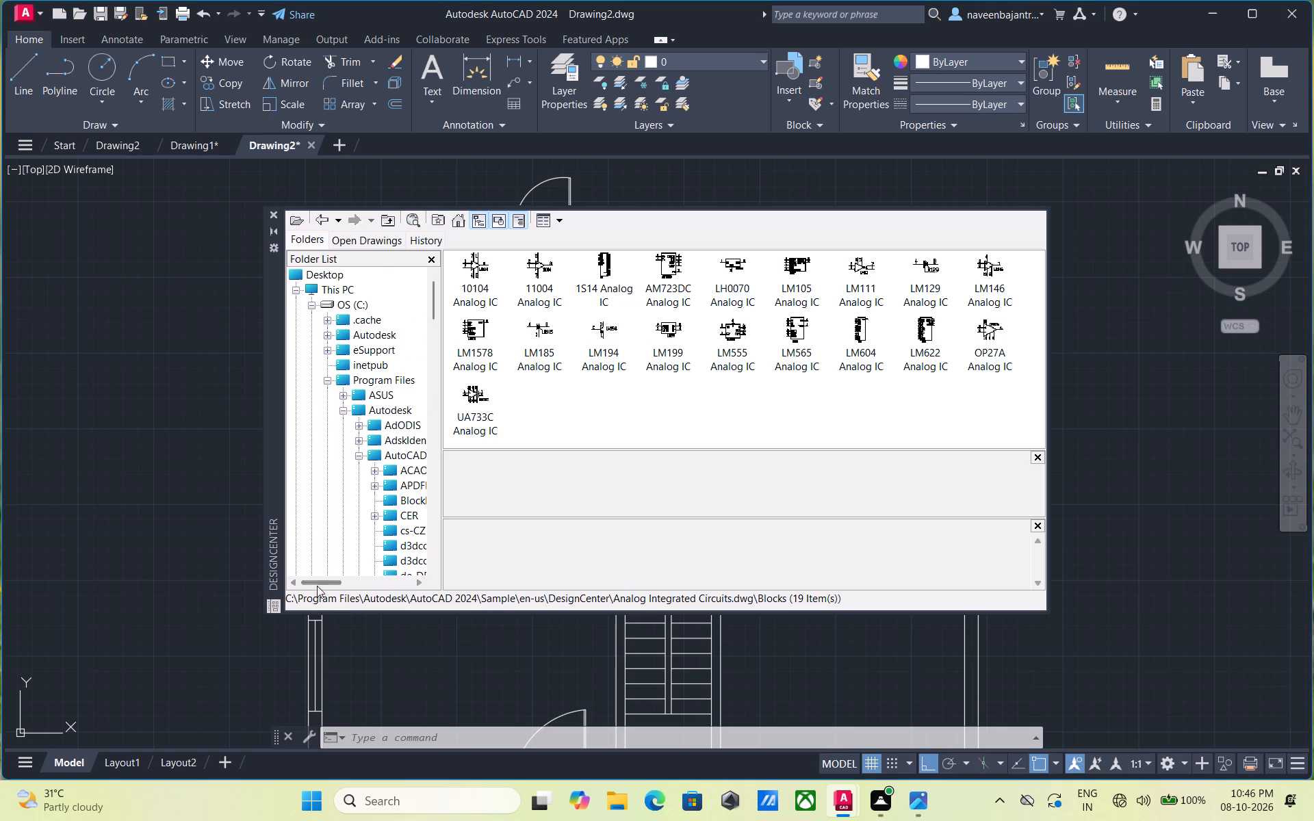
scroll(335, 457, down, 8)
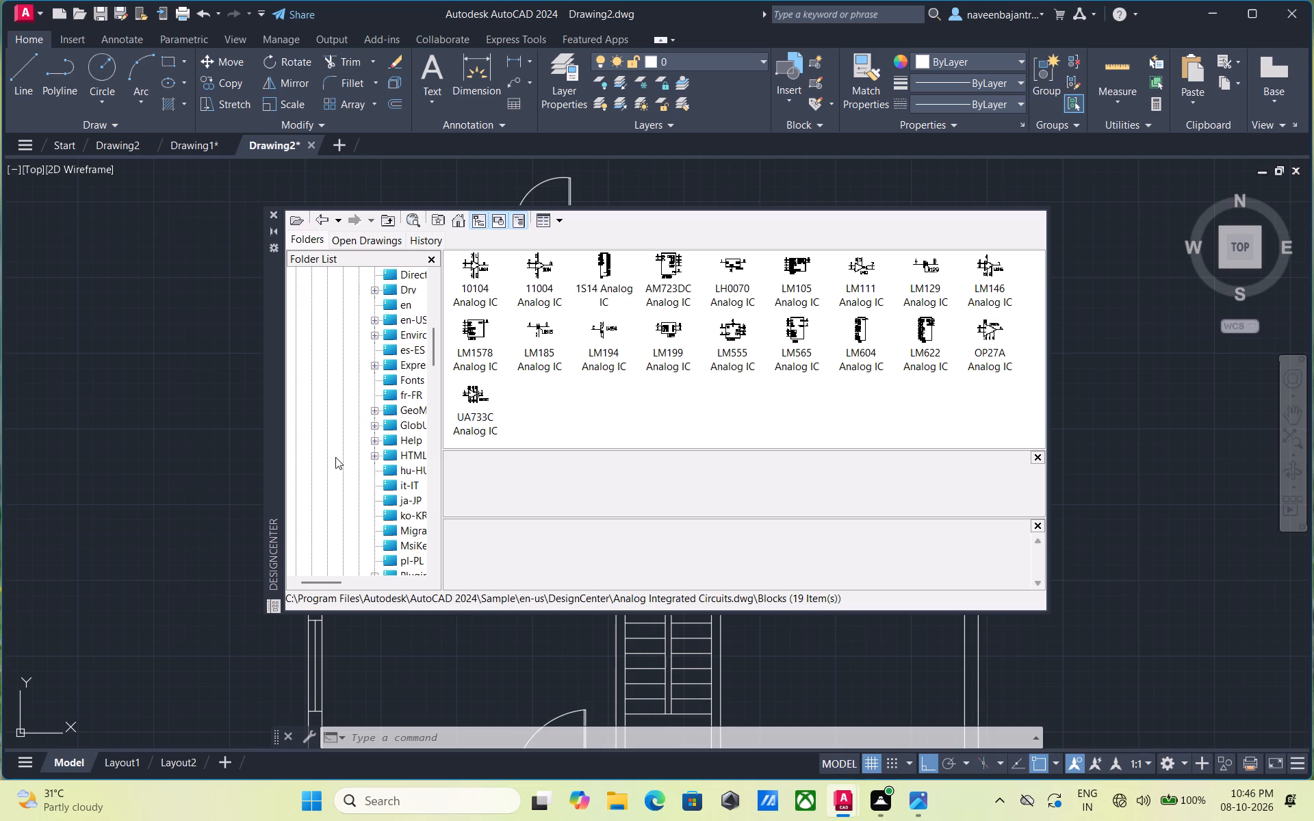
scroll(335, 457, down, 16)
scroll(335, 457, down, 5)
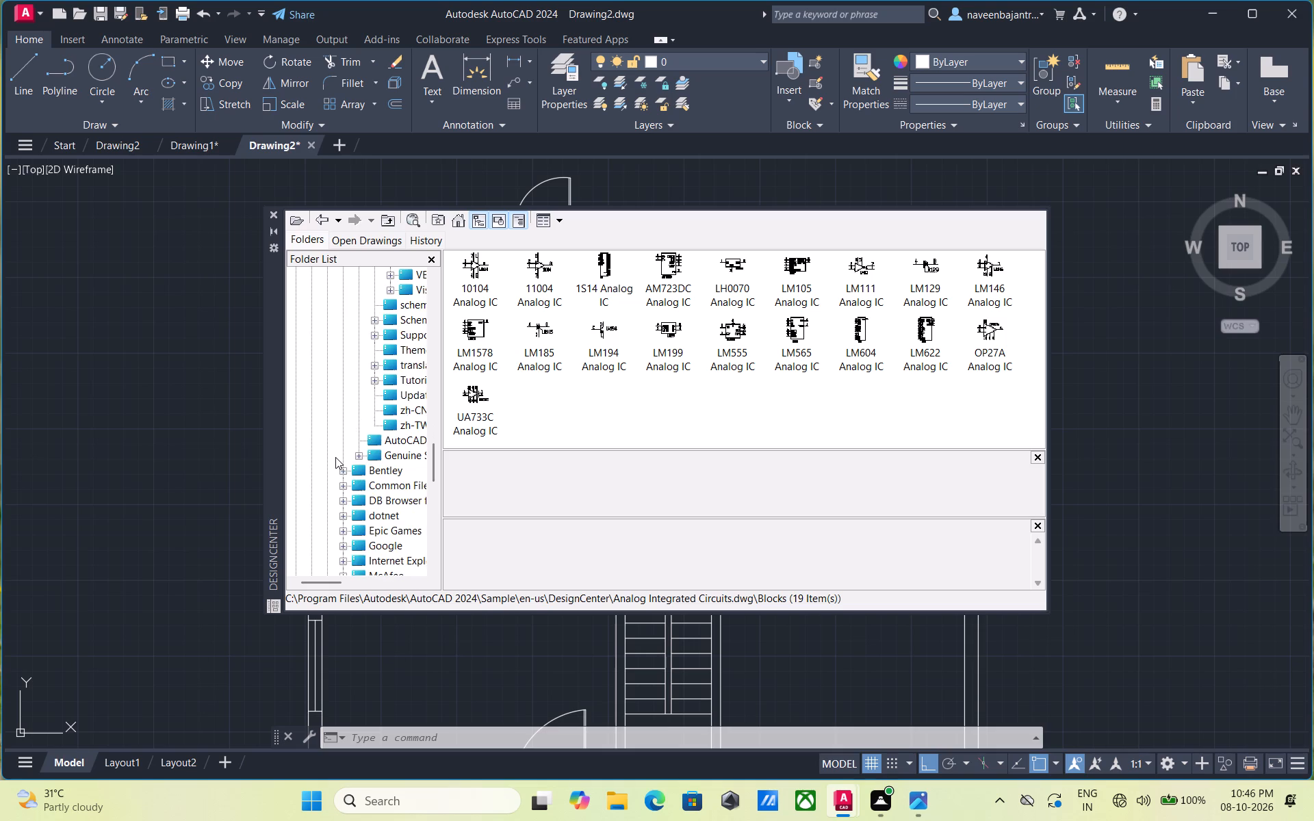
scroll(335, 457, down, 13)
scroll(335, 457, up, 3)
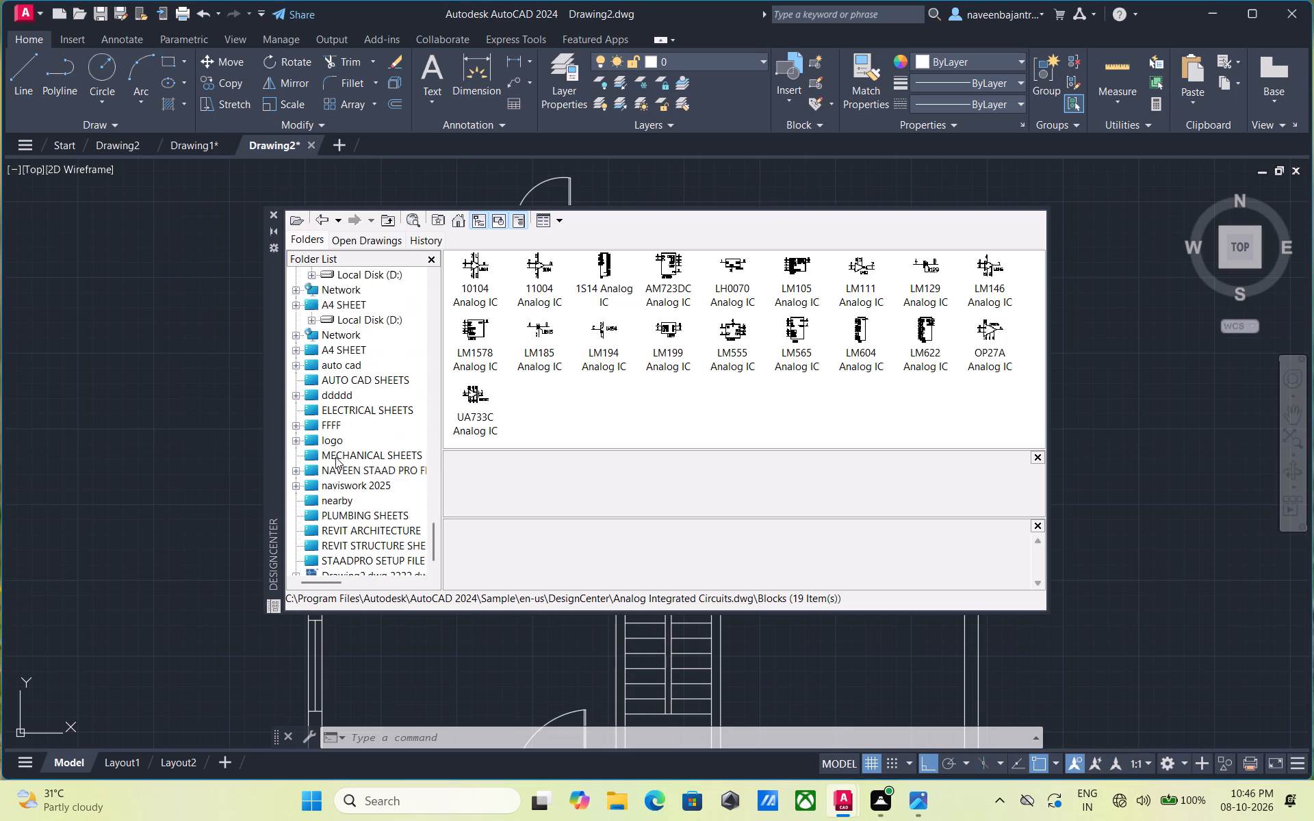
scroll(335, 457, up, 20)
scroll(335, 457, up, 6)
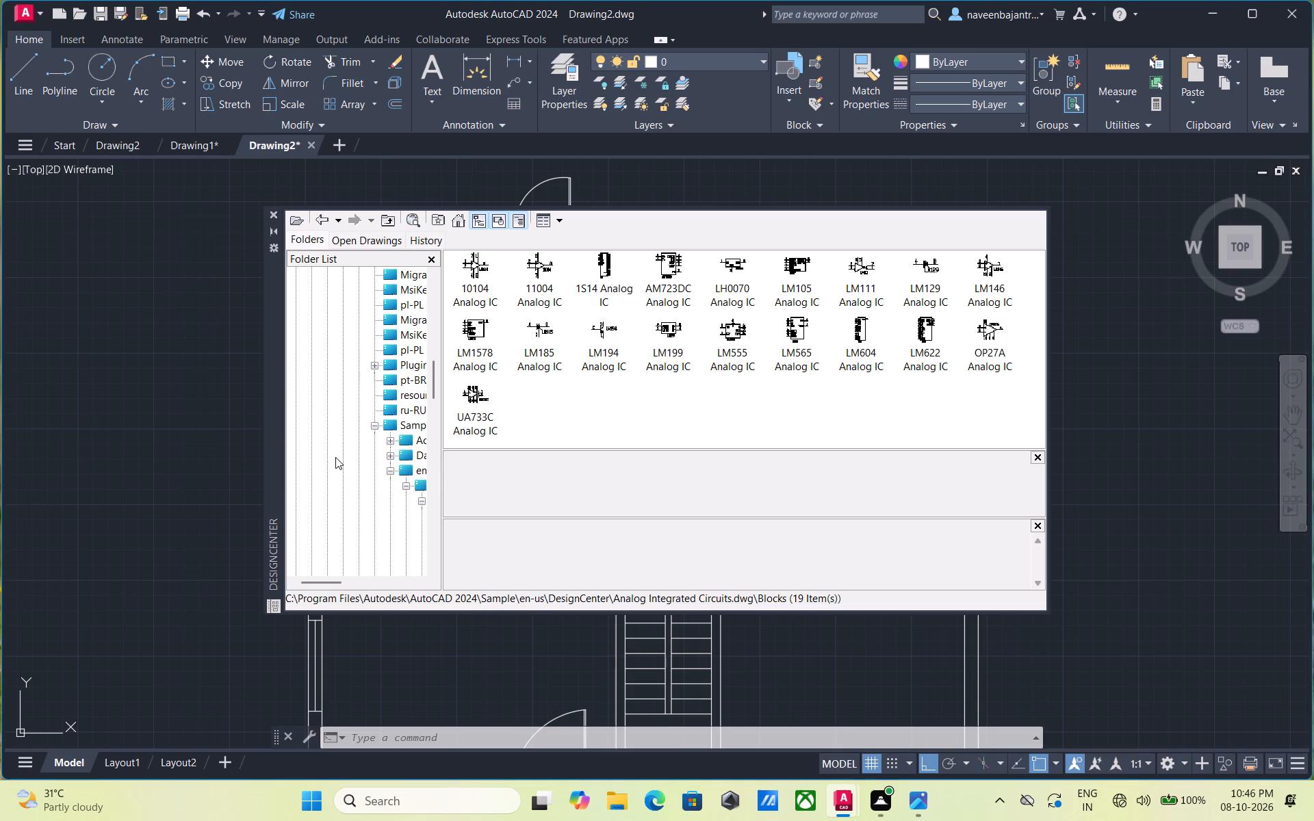
scroll(335, 457, up, 5)
Preview several blocks from Analog Integrated Circuits.dwg, including LM185, LM555, LM565, LM199, AM723DC and 1S14.
click(543, 332)
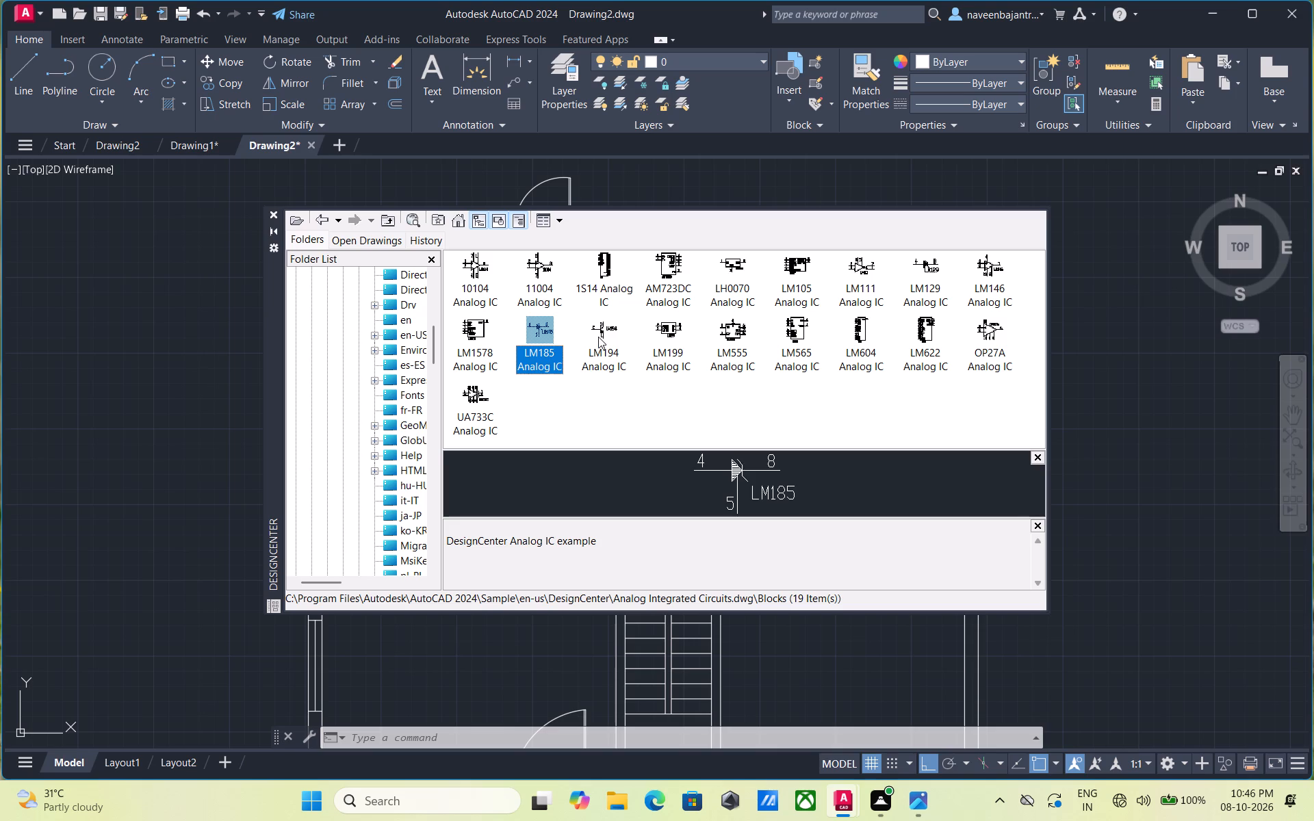
click(599, 337)
click(698, 339)
click(684, 341)
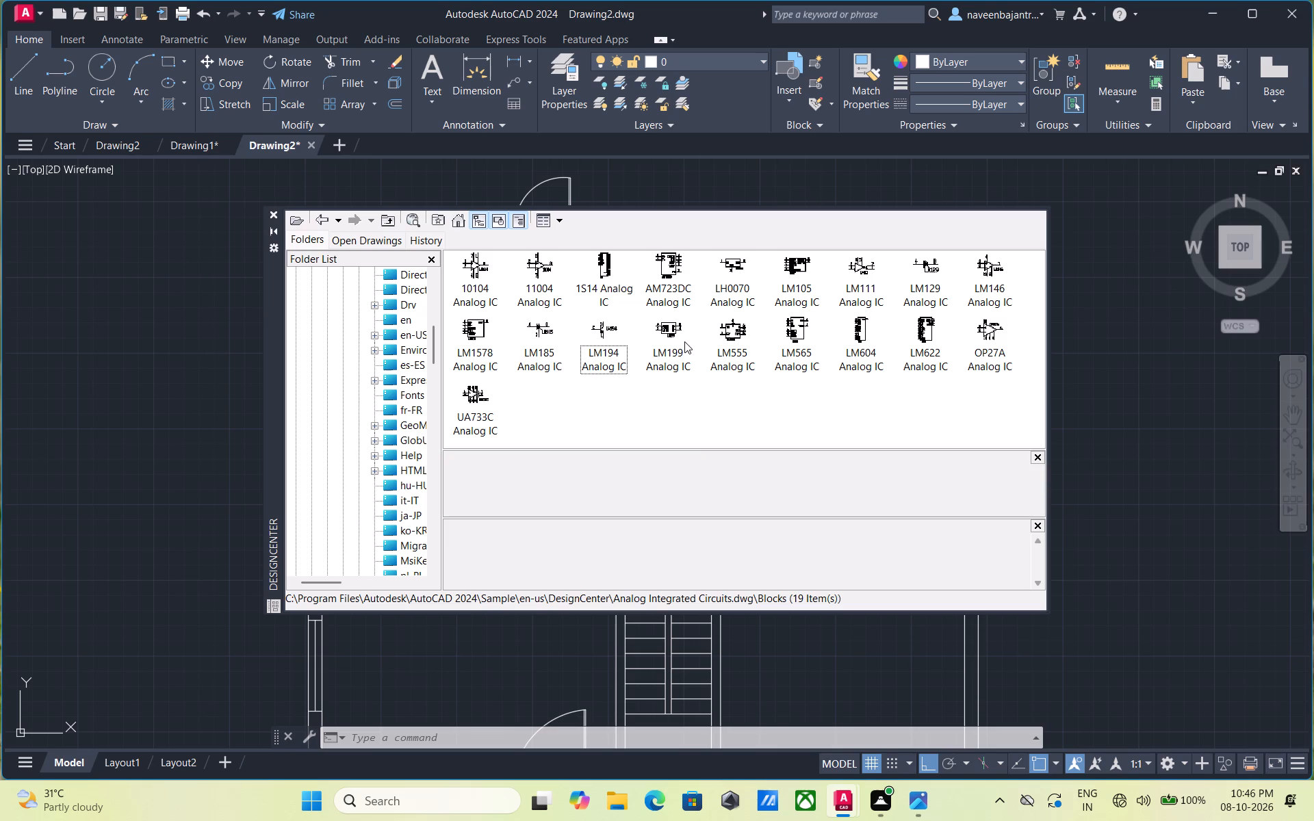
click(728, 343)
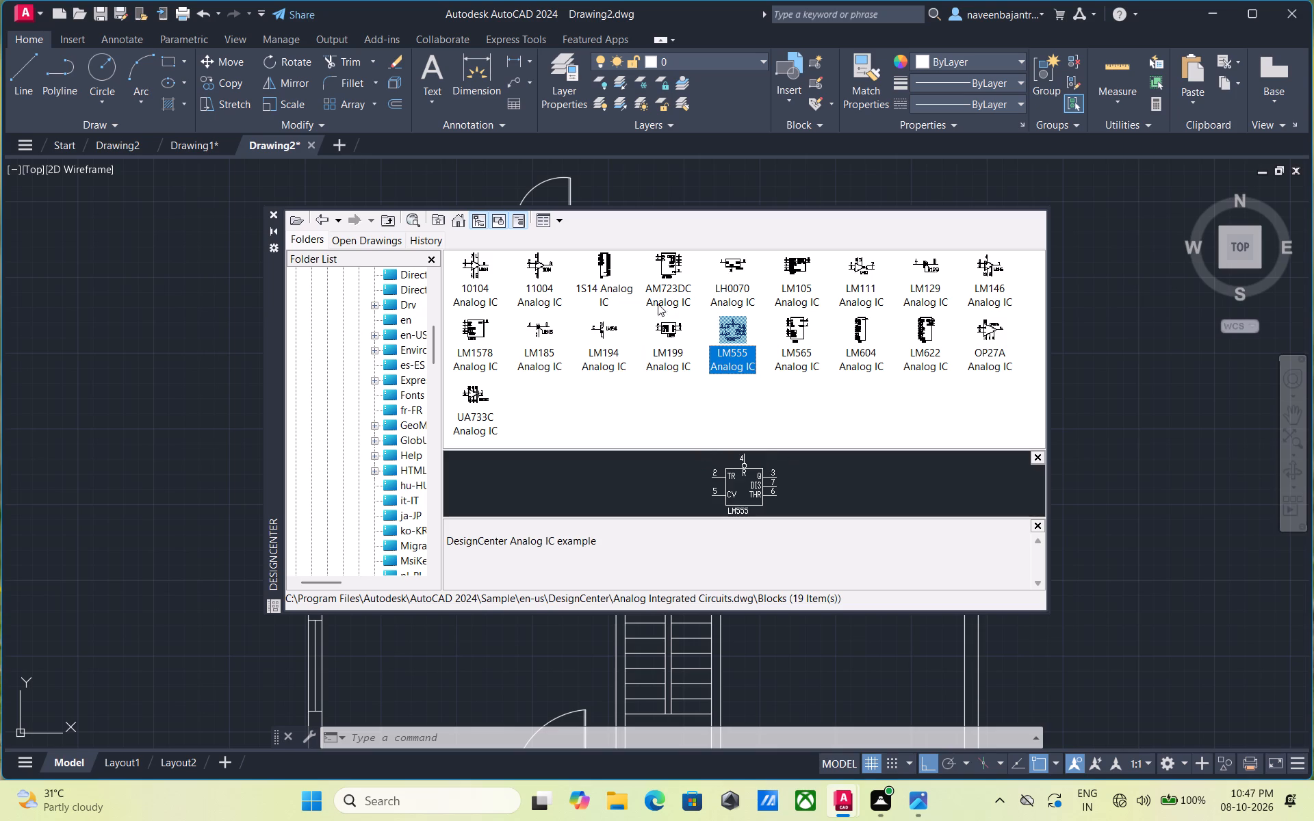
click(786, 326)
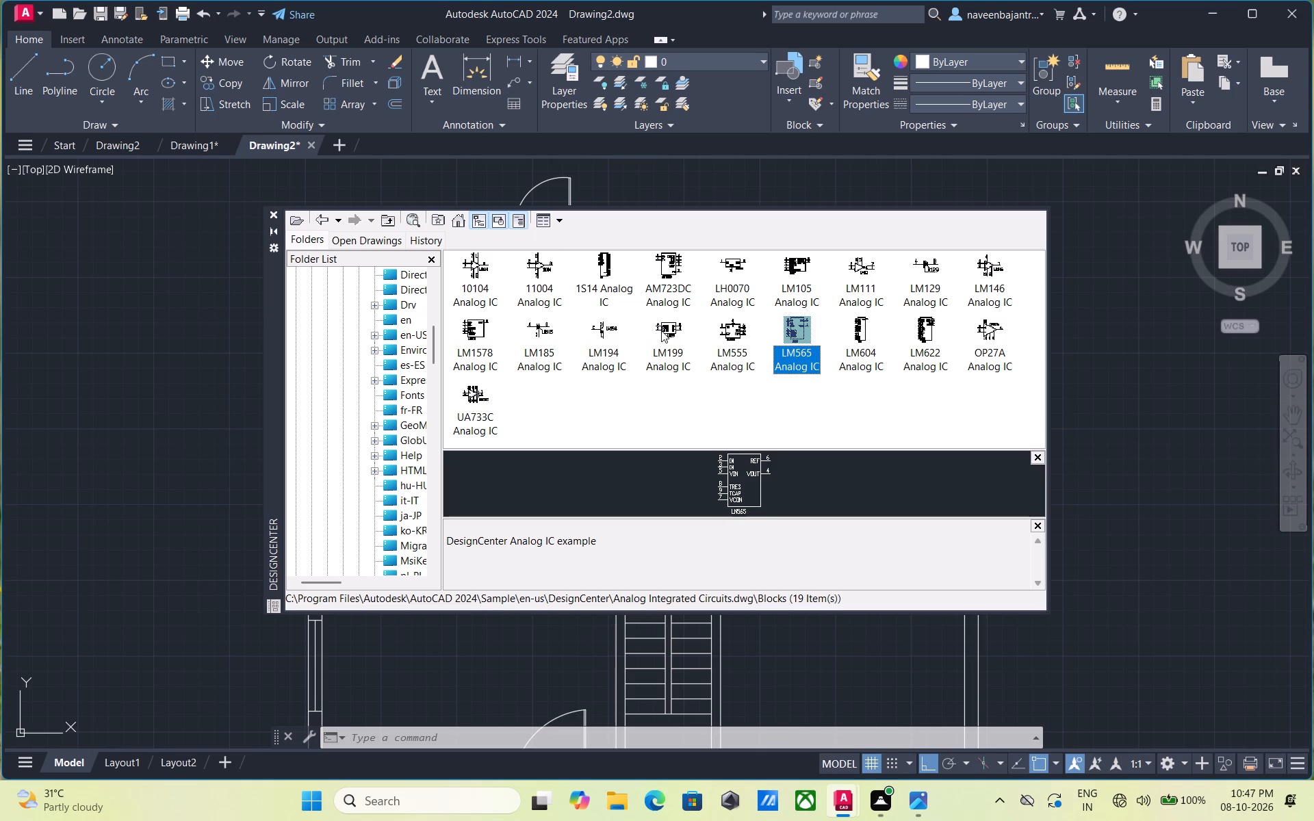
click(661, 330)
click(615, 333)
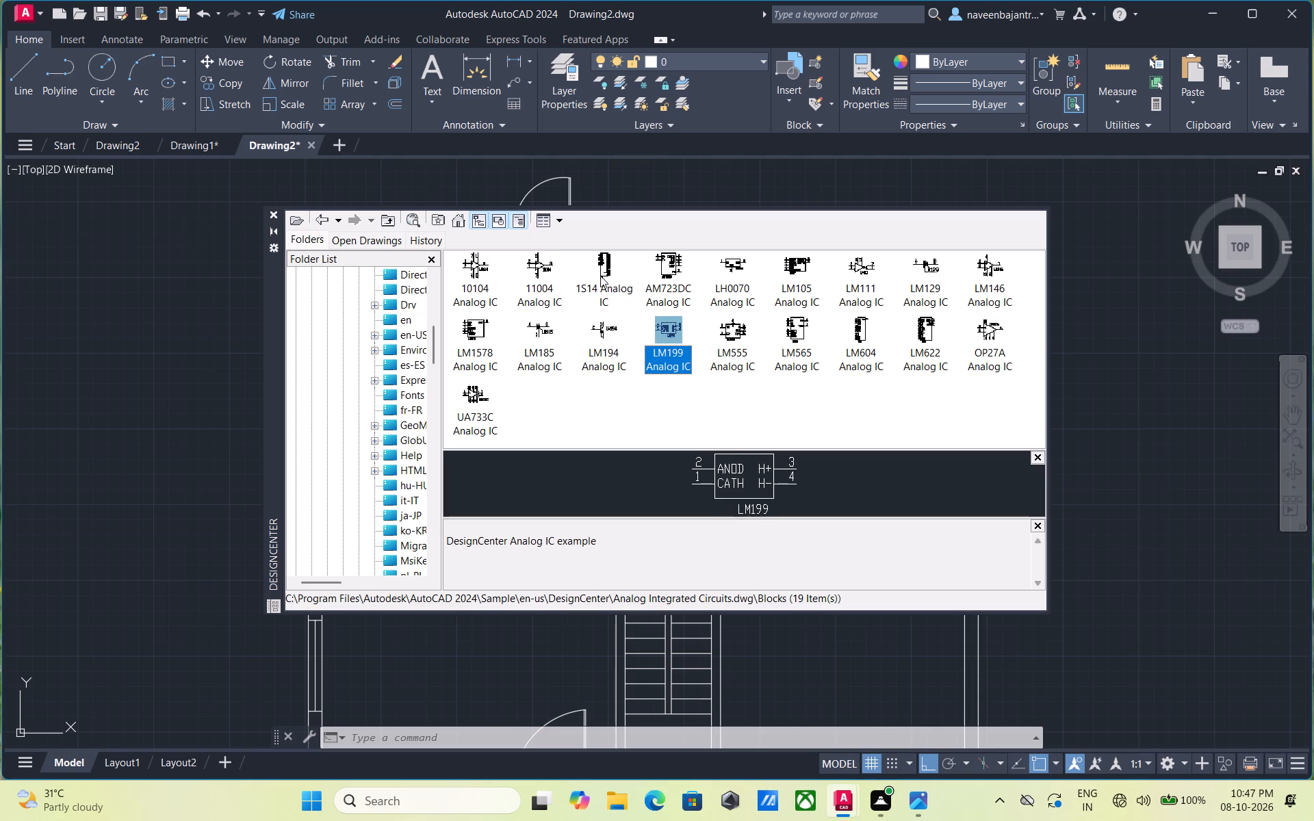
click(600, 276)
click(673, 276)
click(725, 284)
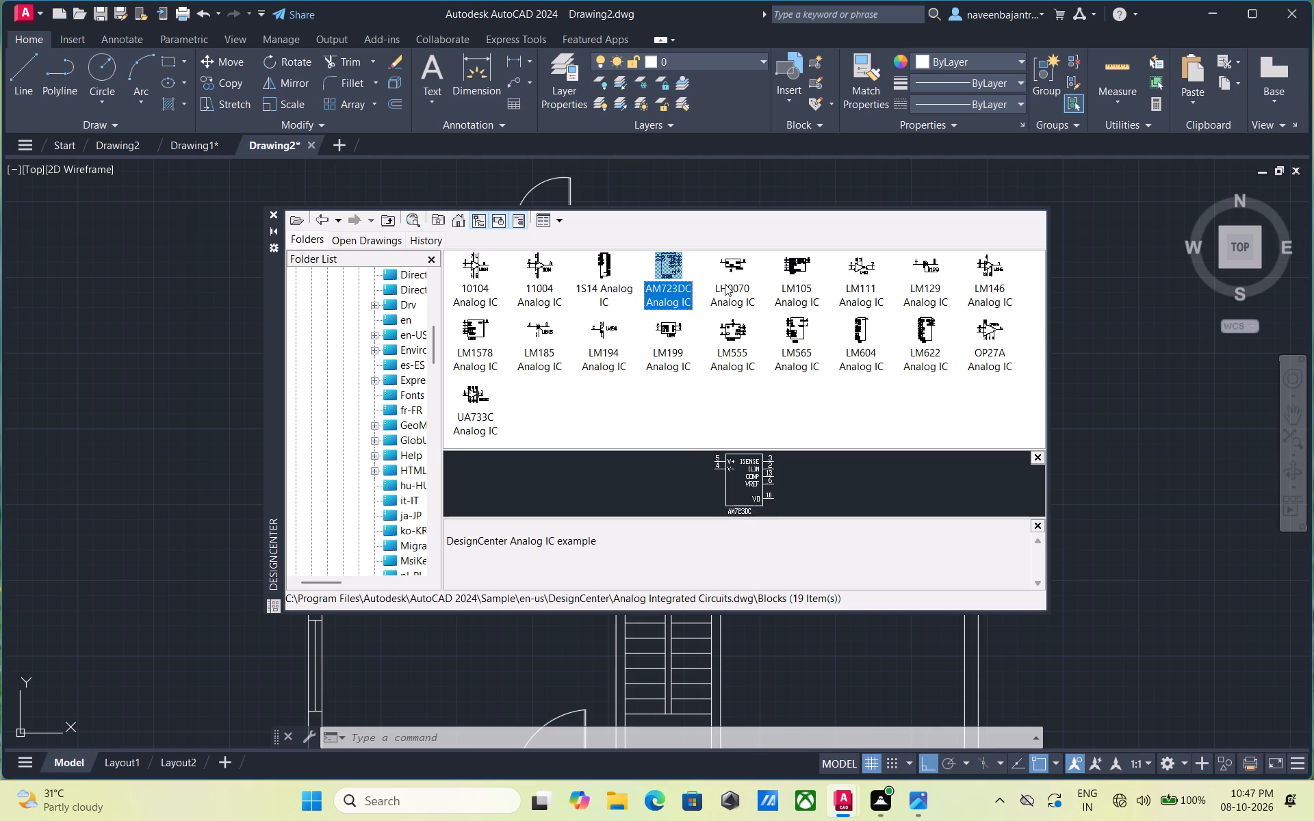
click(604, 284)
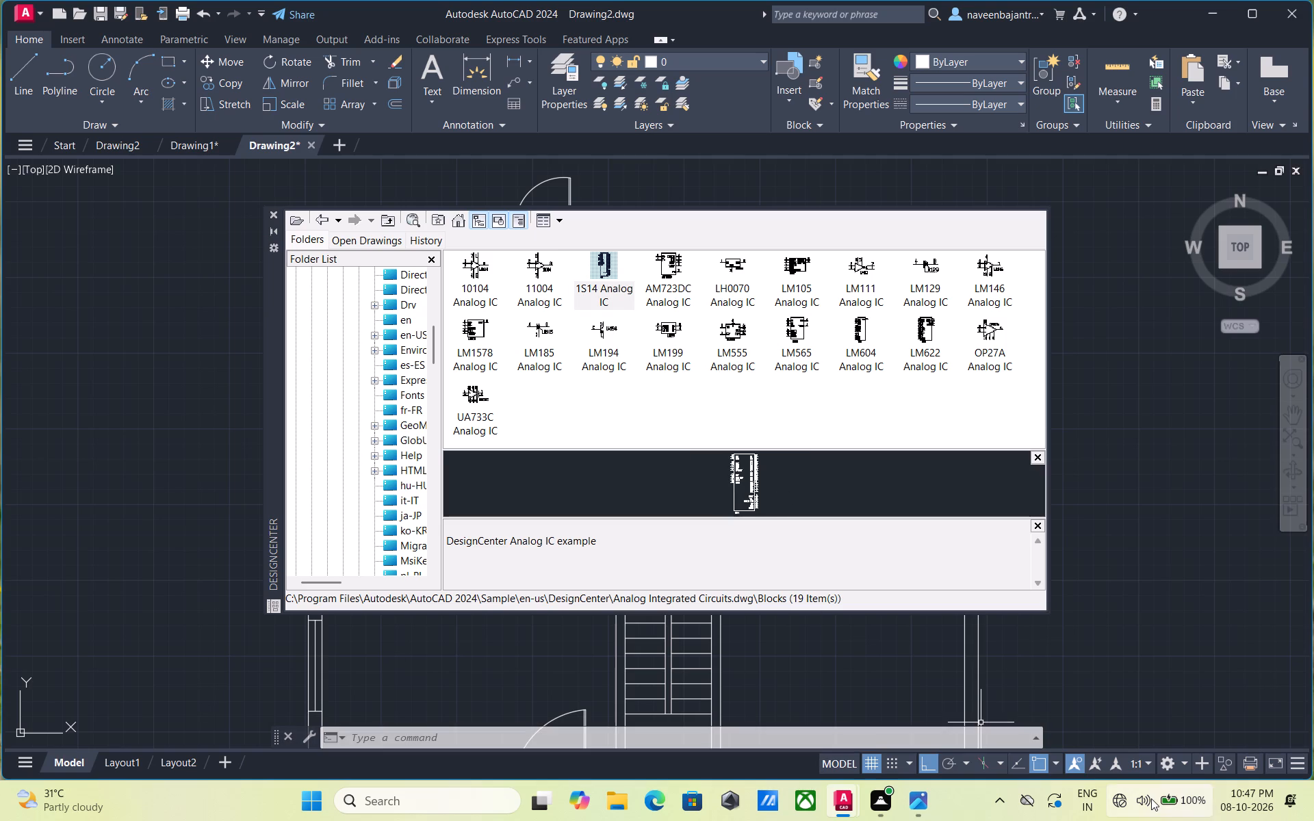
Toggle the Windows Night light setting and return to the drawing.
click(1141, 798)
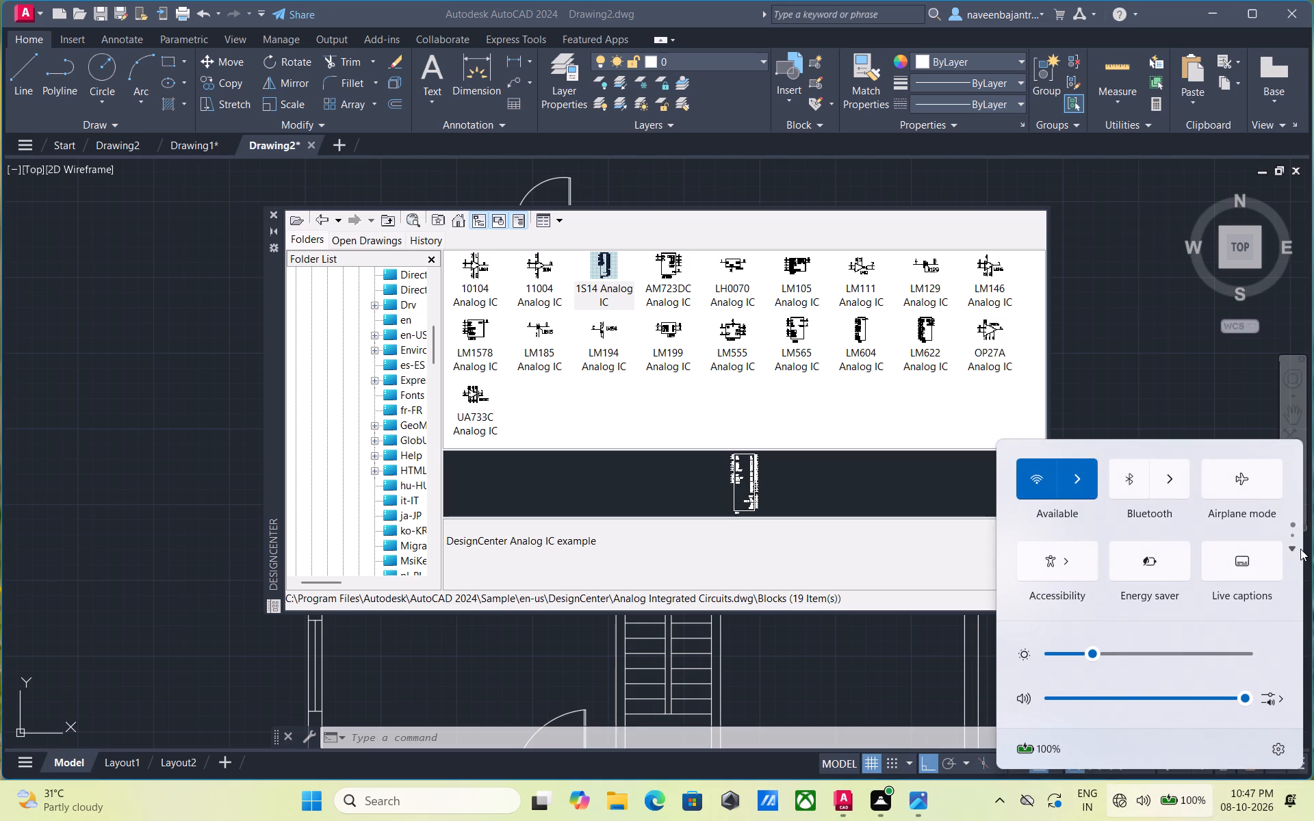
click(1300, 549)
click(1043, 492)
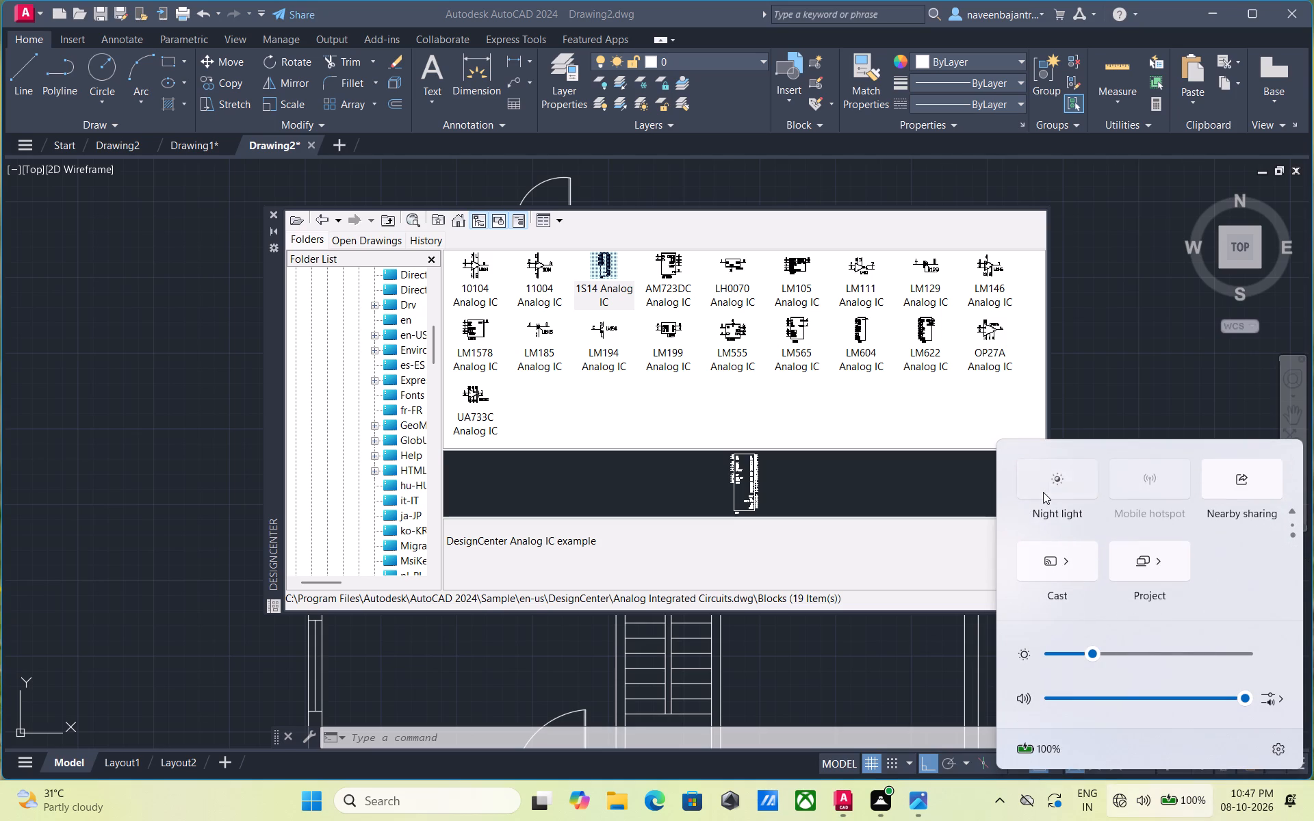
click(853, 458)
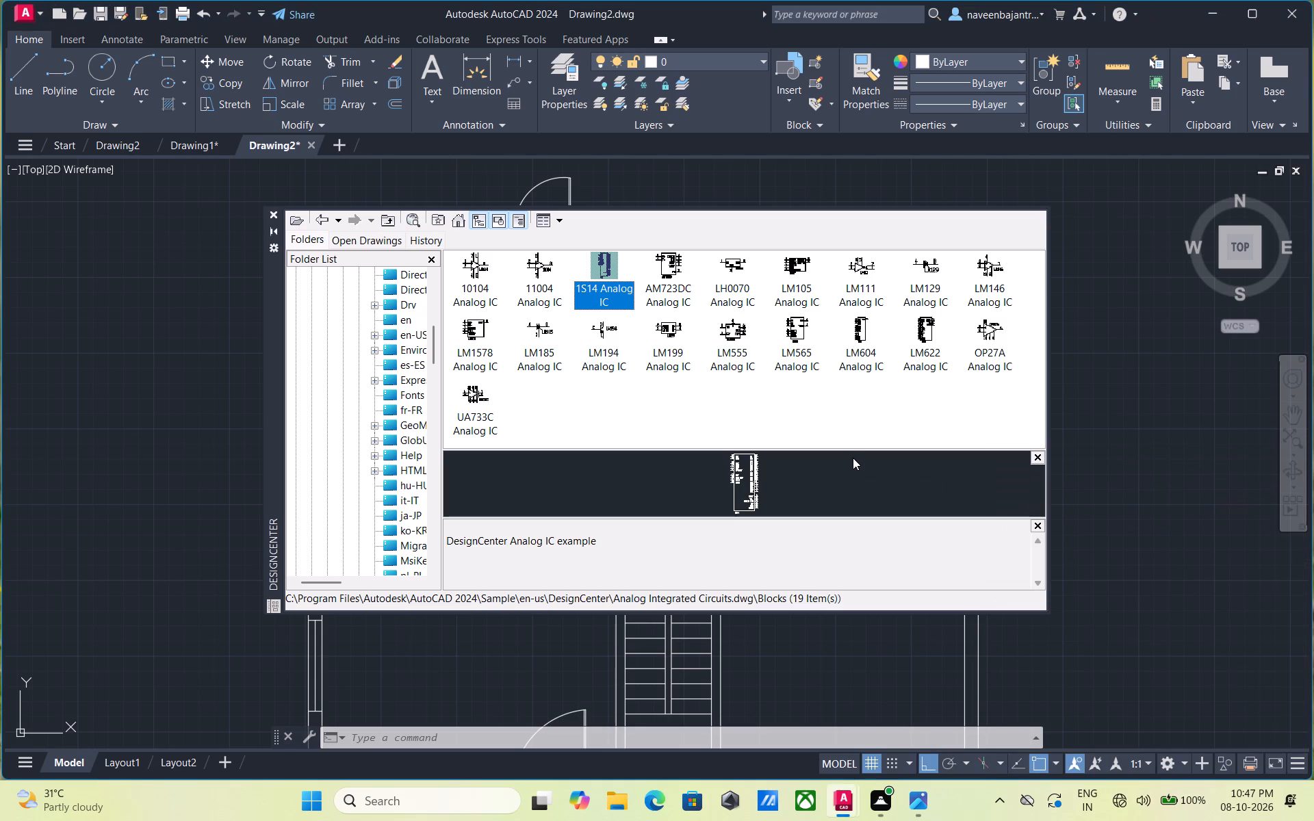
Look through the DesignCenter folder tree around the AutoCAD 2024 Sample folder for other drawings that contain blocks.
scroll(769, 448, up, 2)
scroll(416, 430, down, 5)
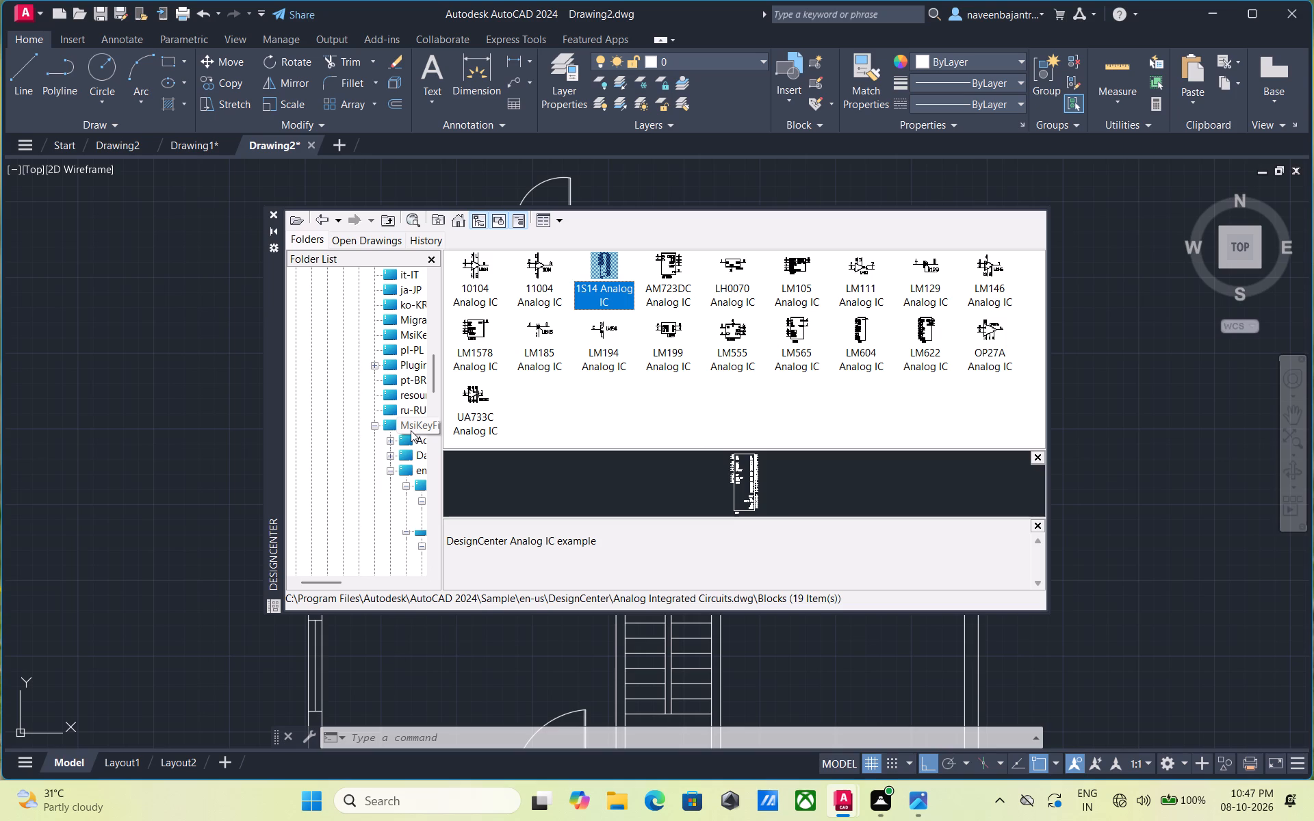
scroll(400, 443, down, 5)
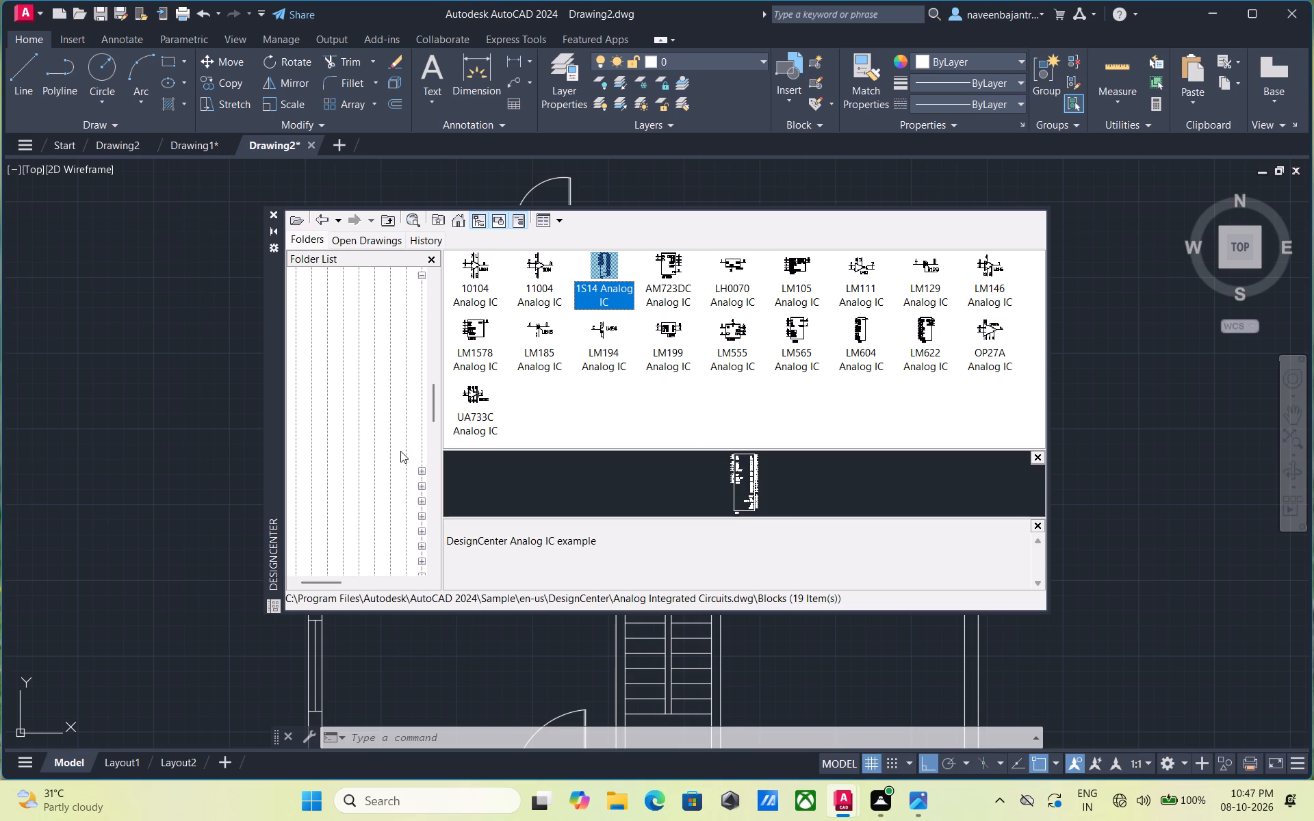
scroll(400, 451, down, 8)
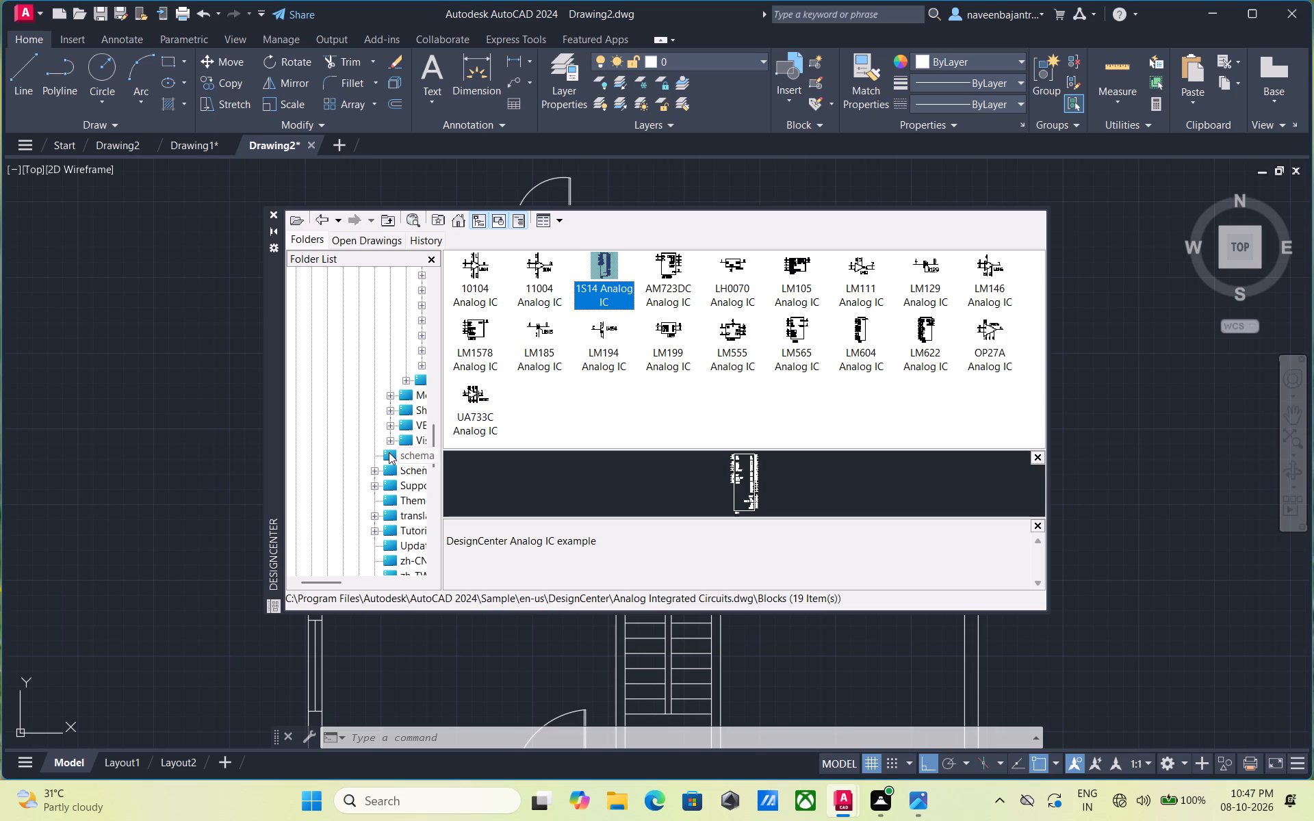
scroll(389, 452, down, 2)
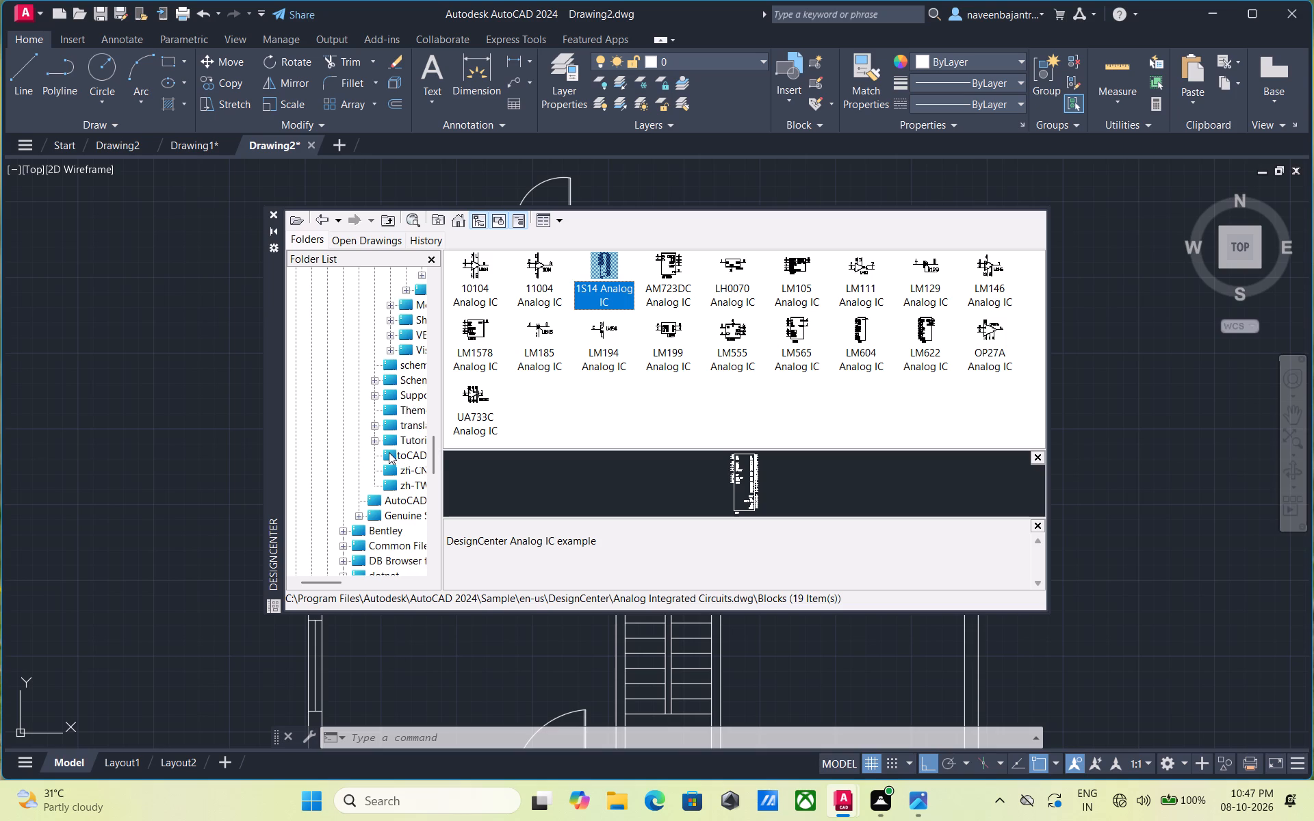
scroll(389, 452, up, 5)
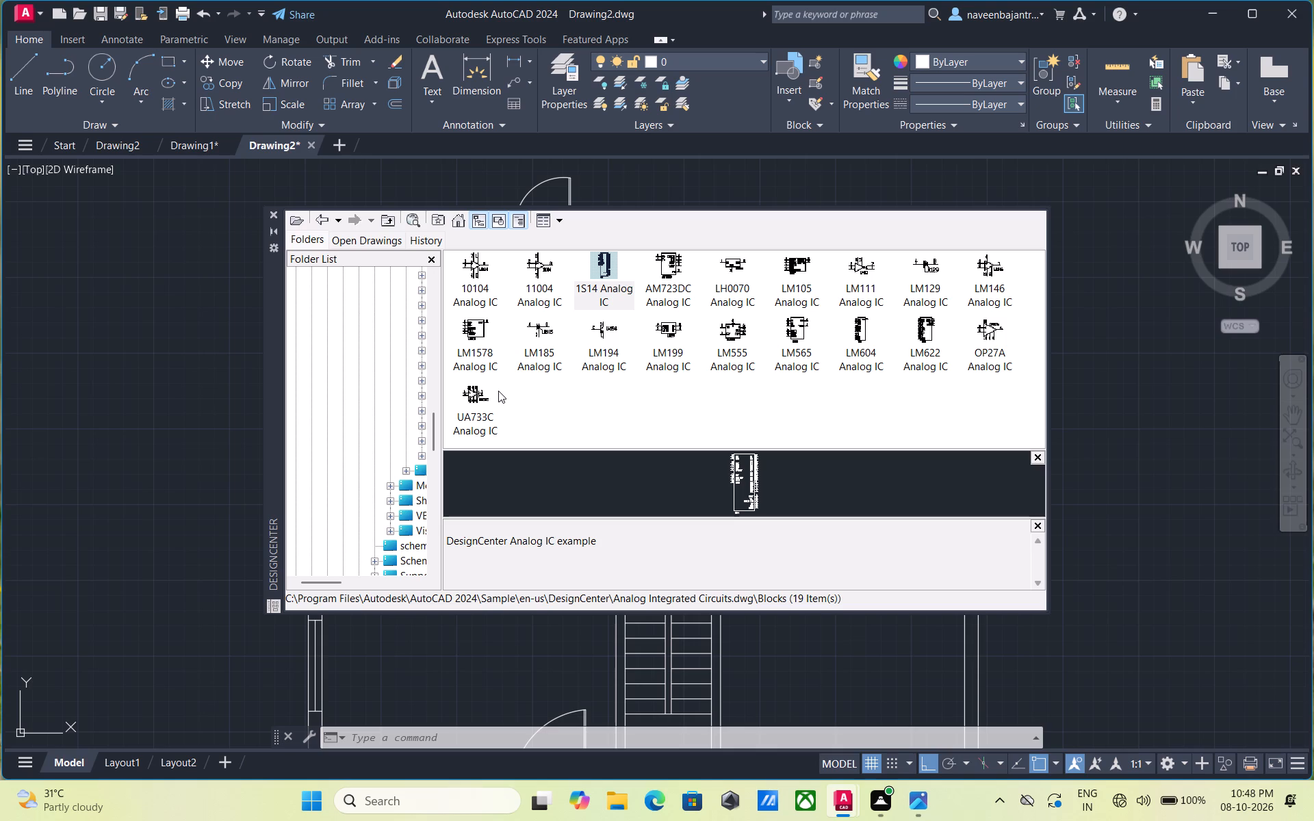
Preview the LM199, LM555 and LM565 Analog IC blocks, checking the insertion settings of LM199 and LM565 without inserting them.
click(676, 327)
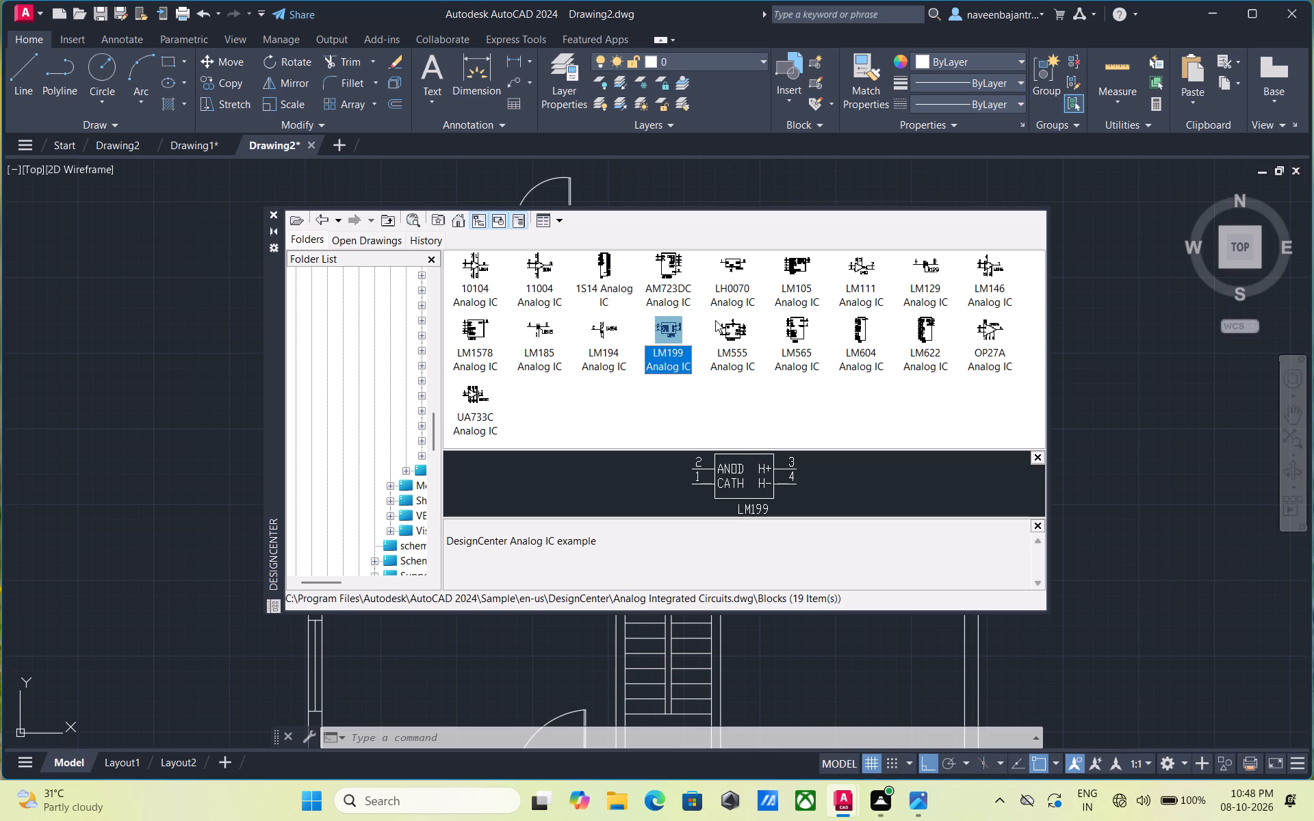
click(740, 328)
double_click(664, 333)
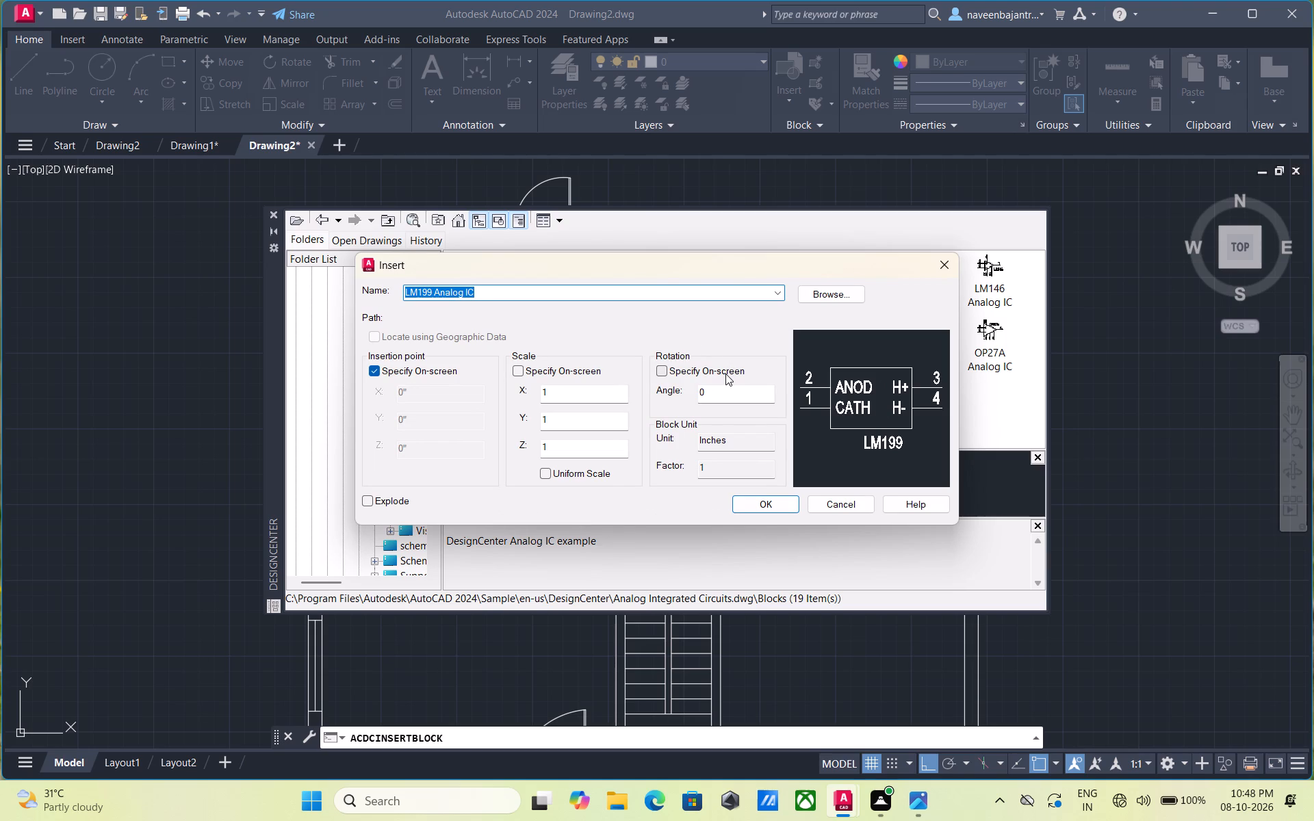
click(946, 262)
double_click(803, 348)
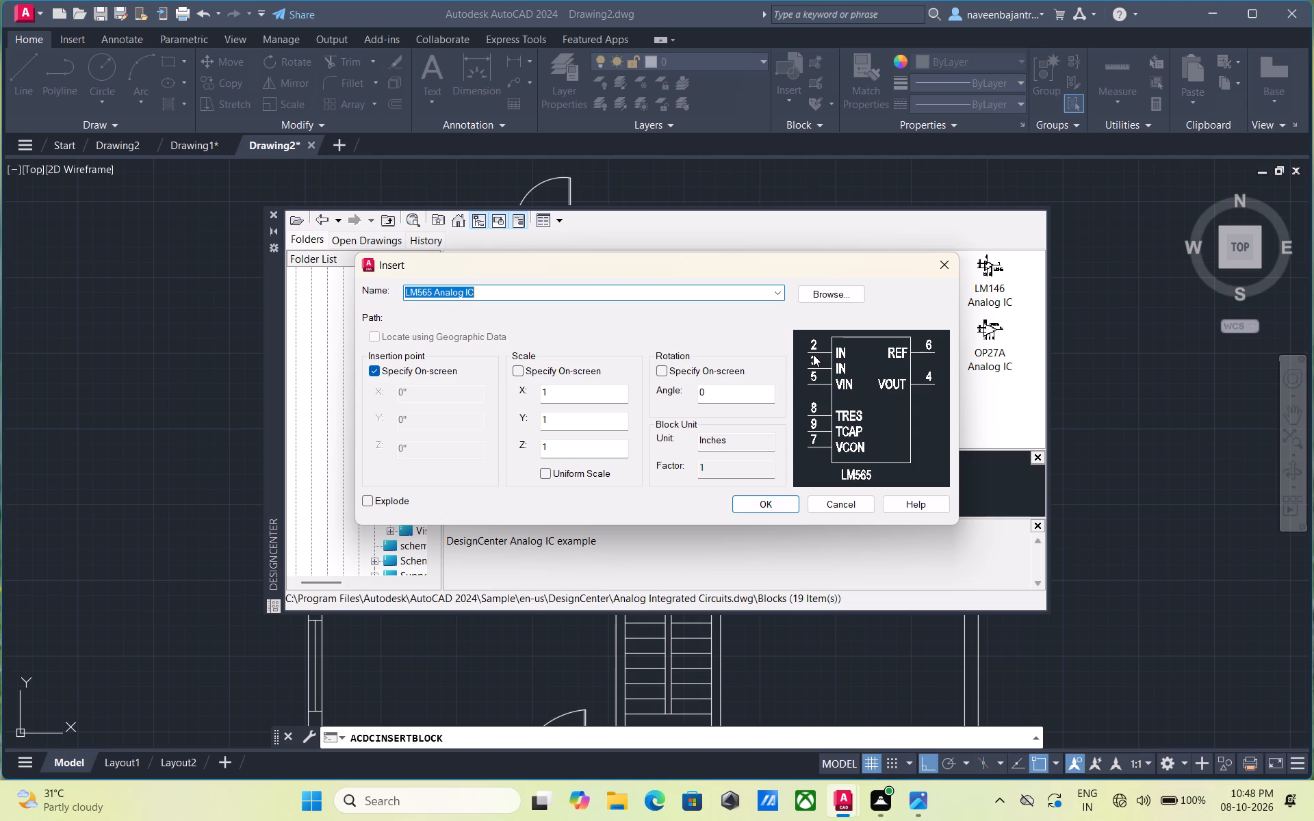
click(957, 272)
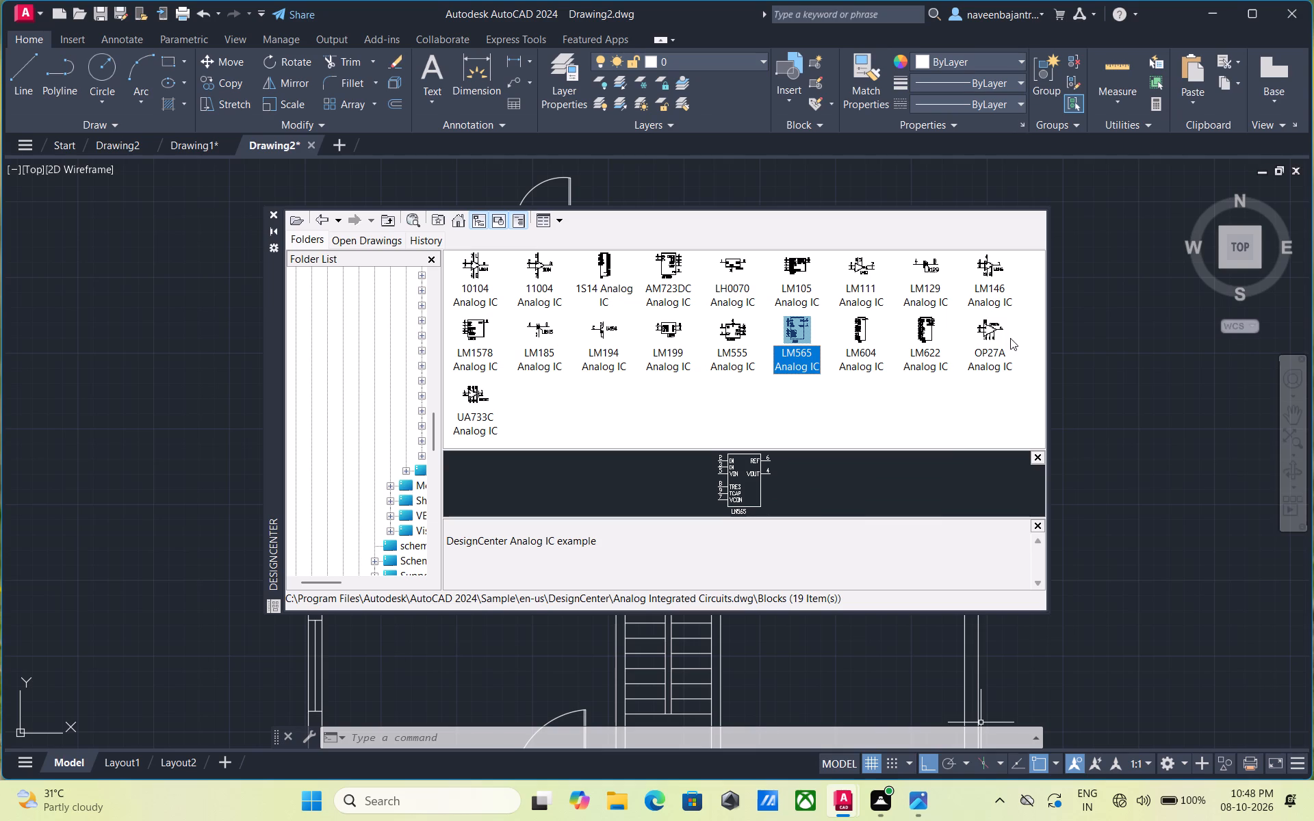
Look through the whole DesignCenter folder tree, from the desktop folders and drawings up to the Program Files branch, for block sources.
scroll(404, 399, down, 2)
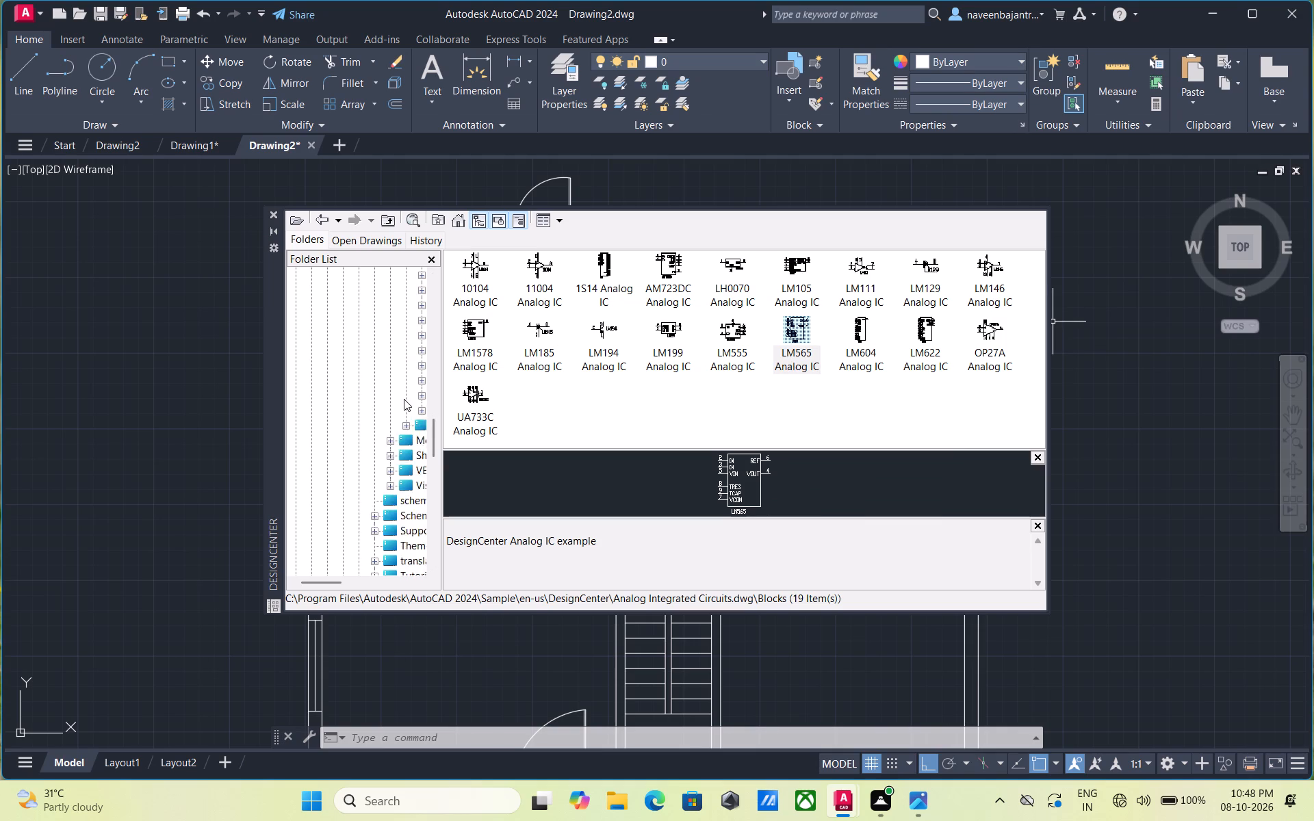
scroll(404, 399, down, 7)
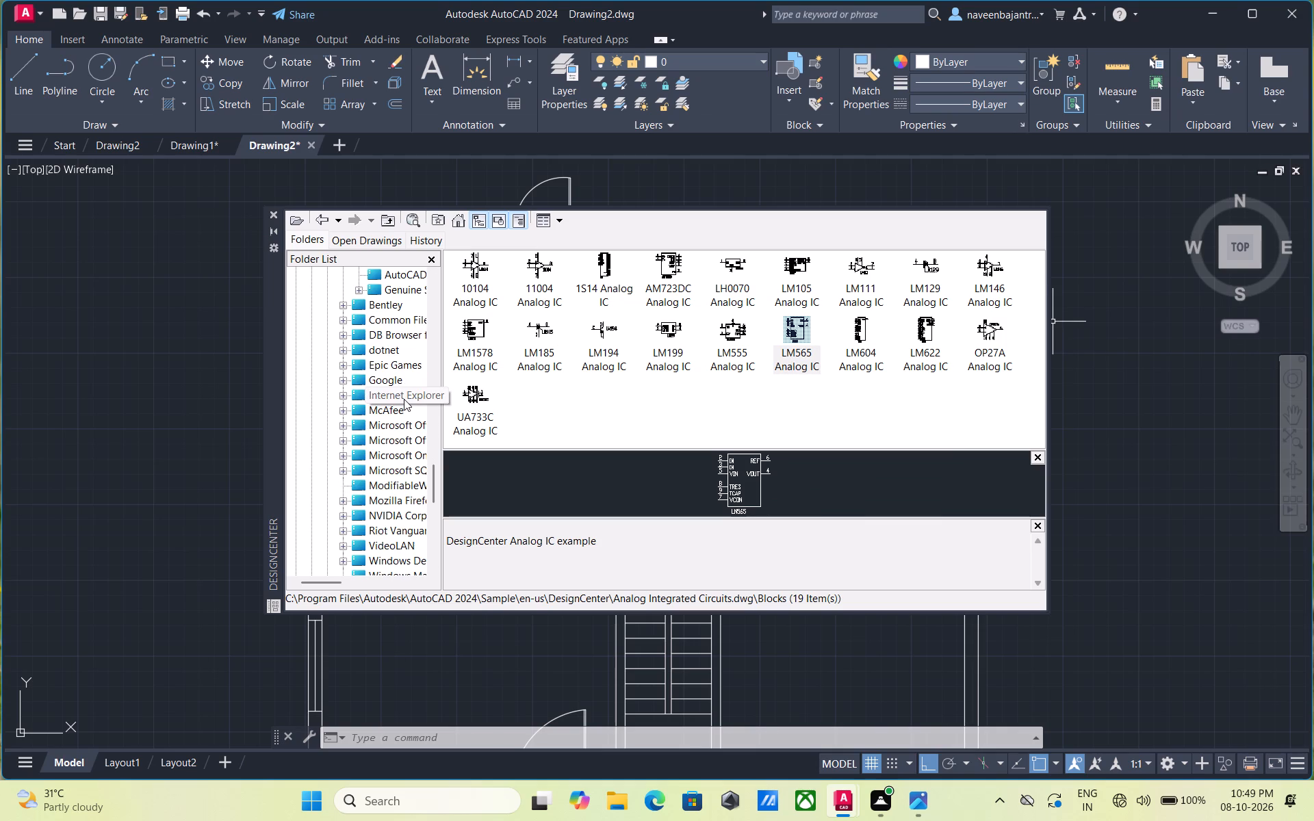
scroll(404, 399, down, 3)
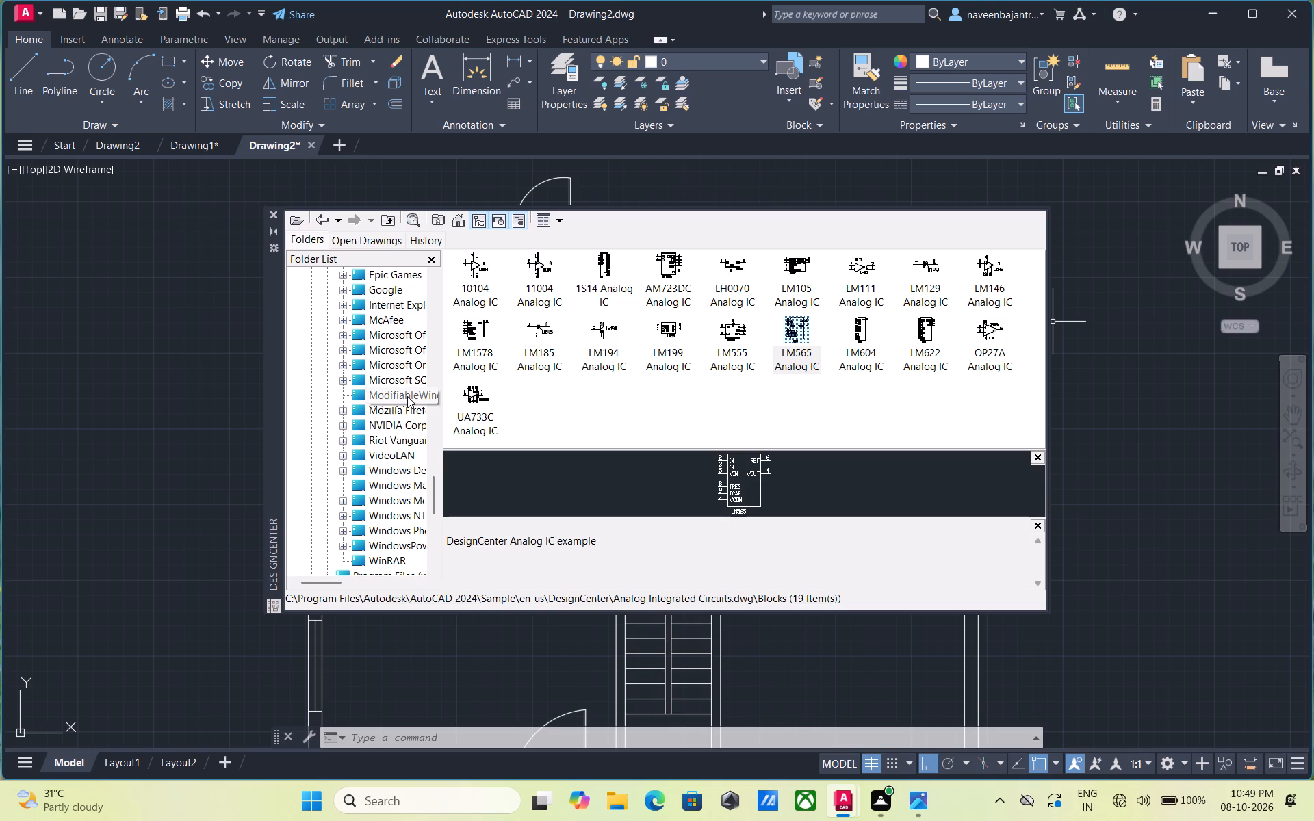
scroll(408, 393, down, 4)
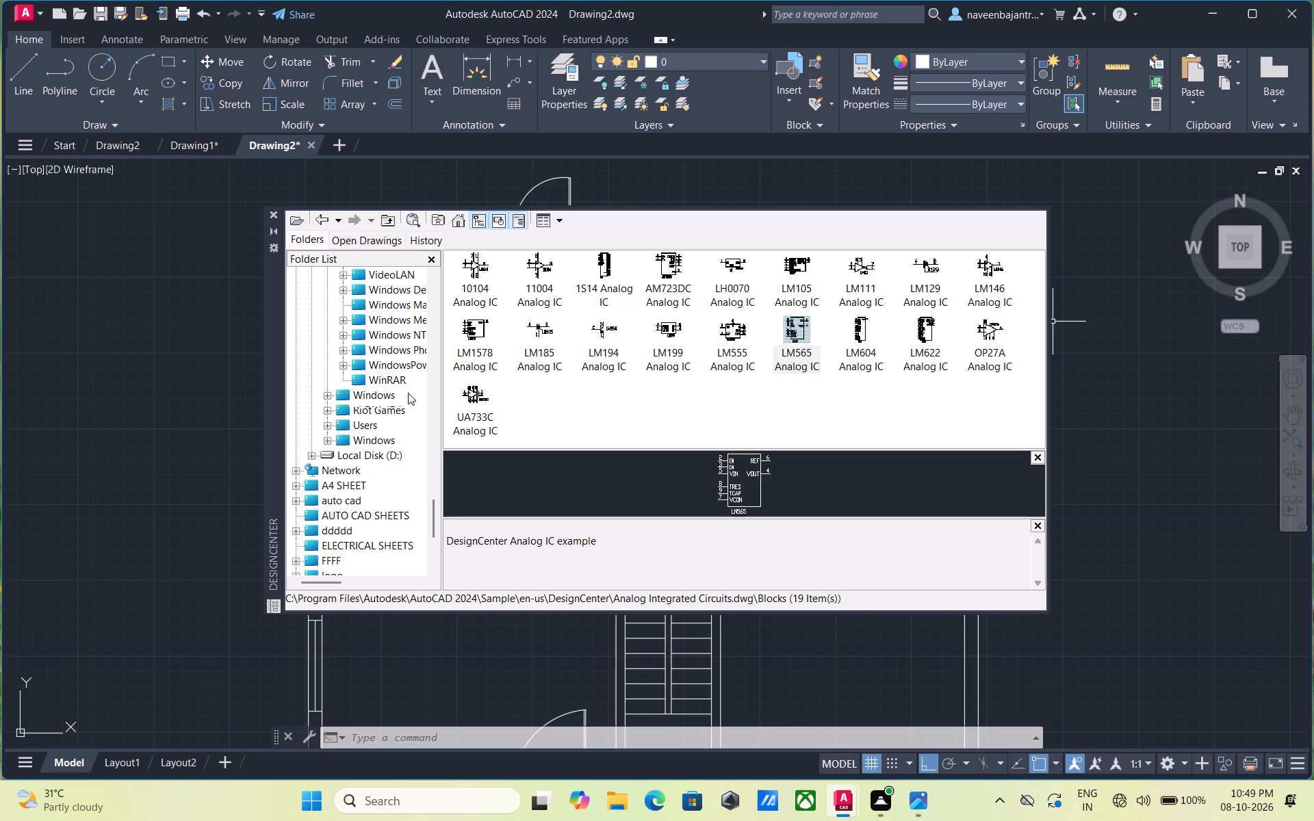
scroll(408, 393, down, 6)
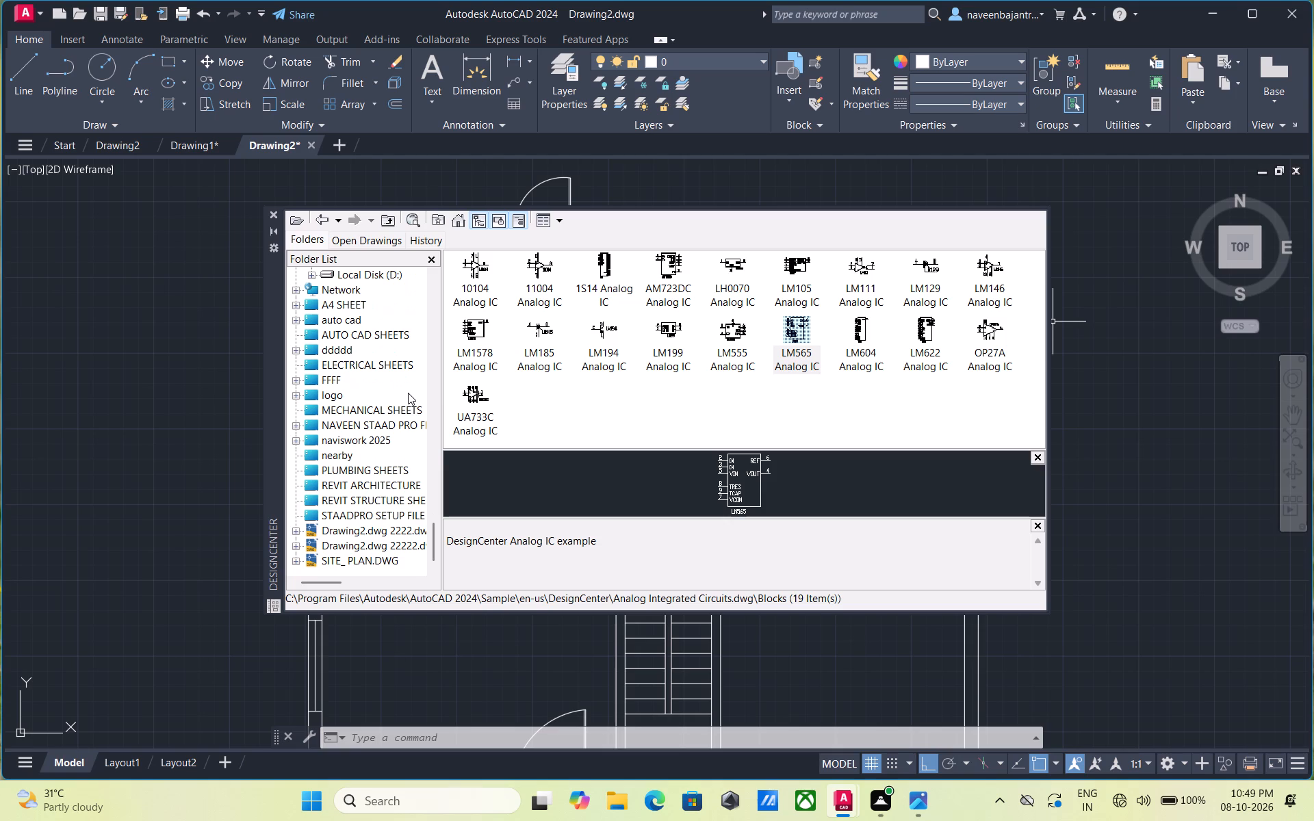
scroll(408, 393, up, 18)
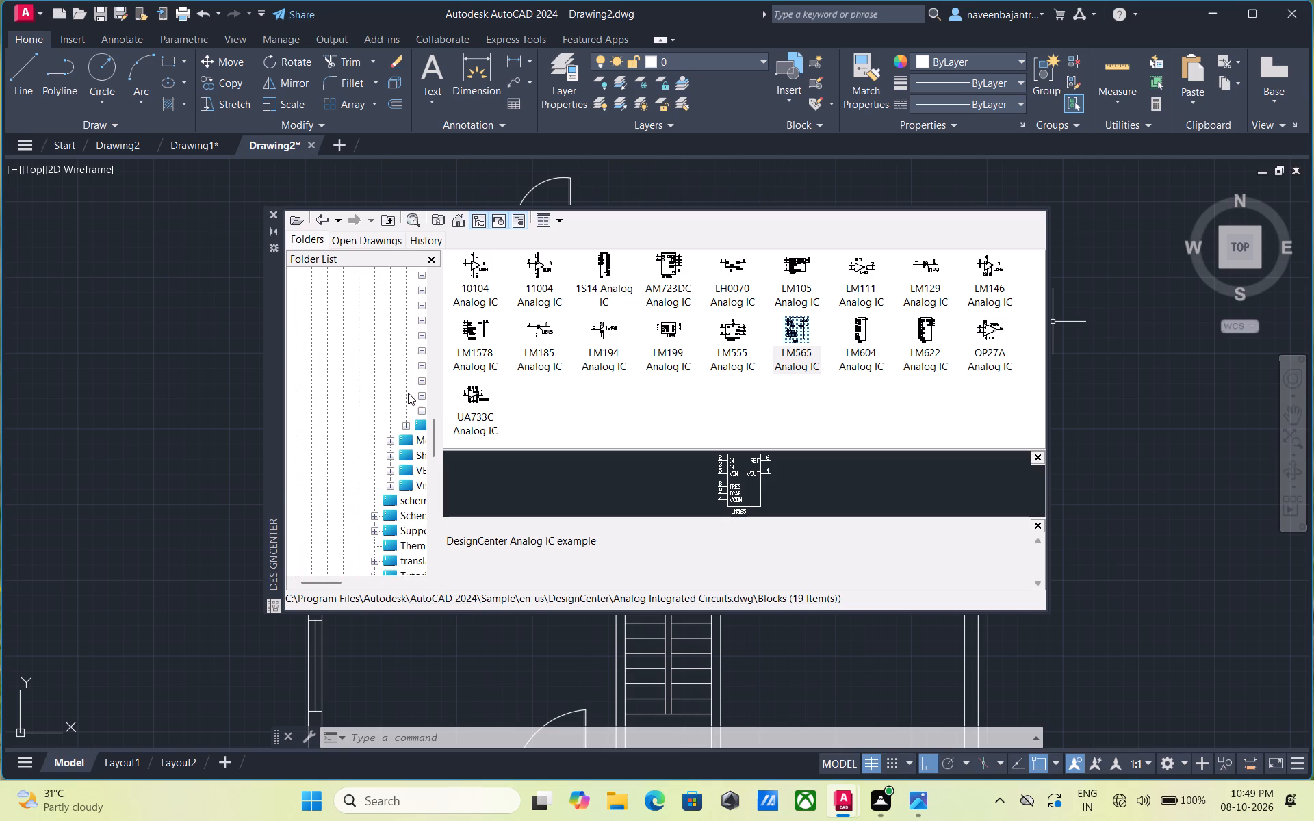
scroll(408, 393, up, 7)
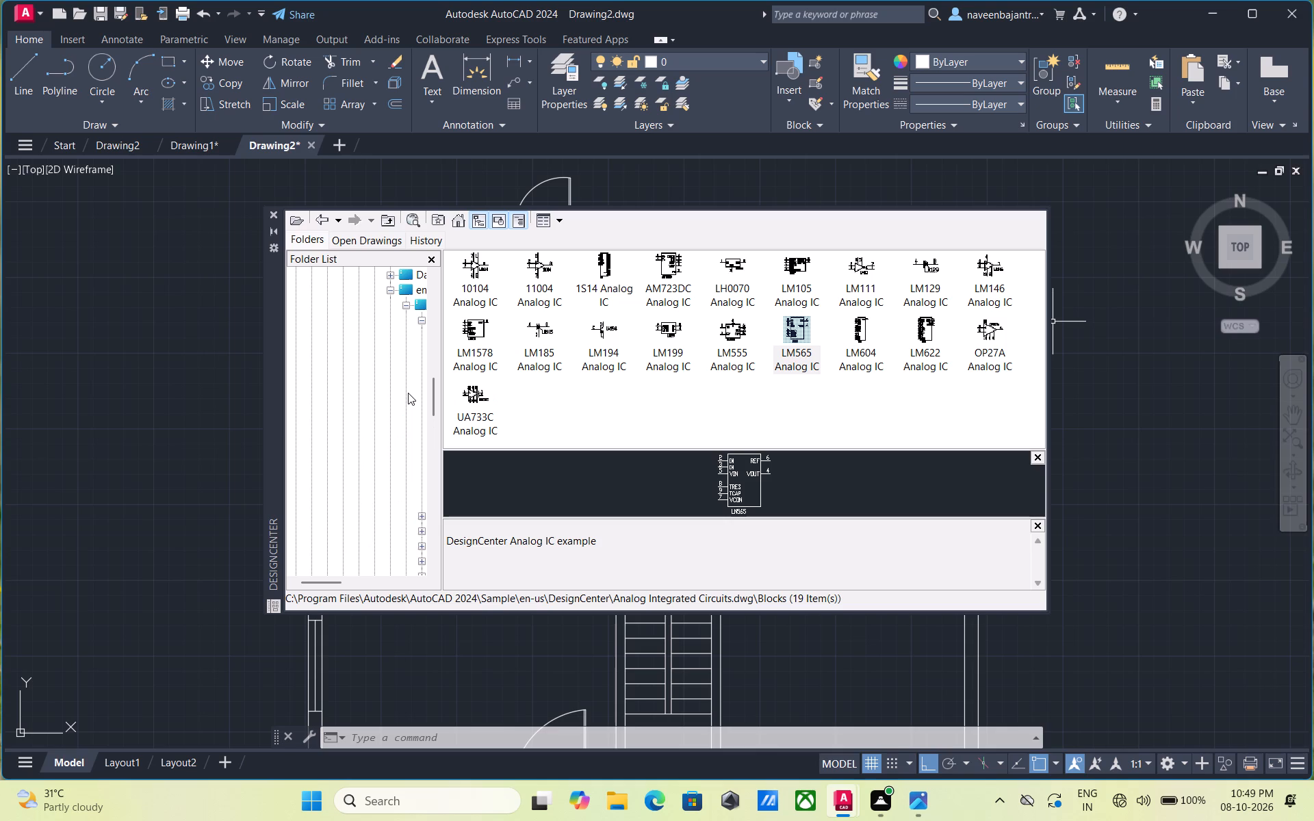
scroll(408, 393, up, 6)
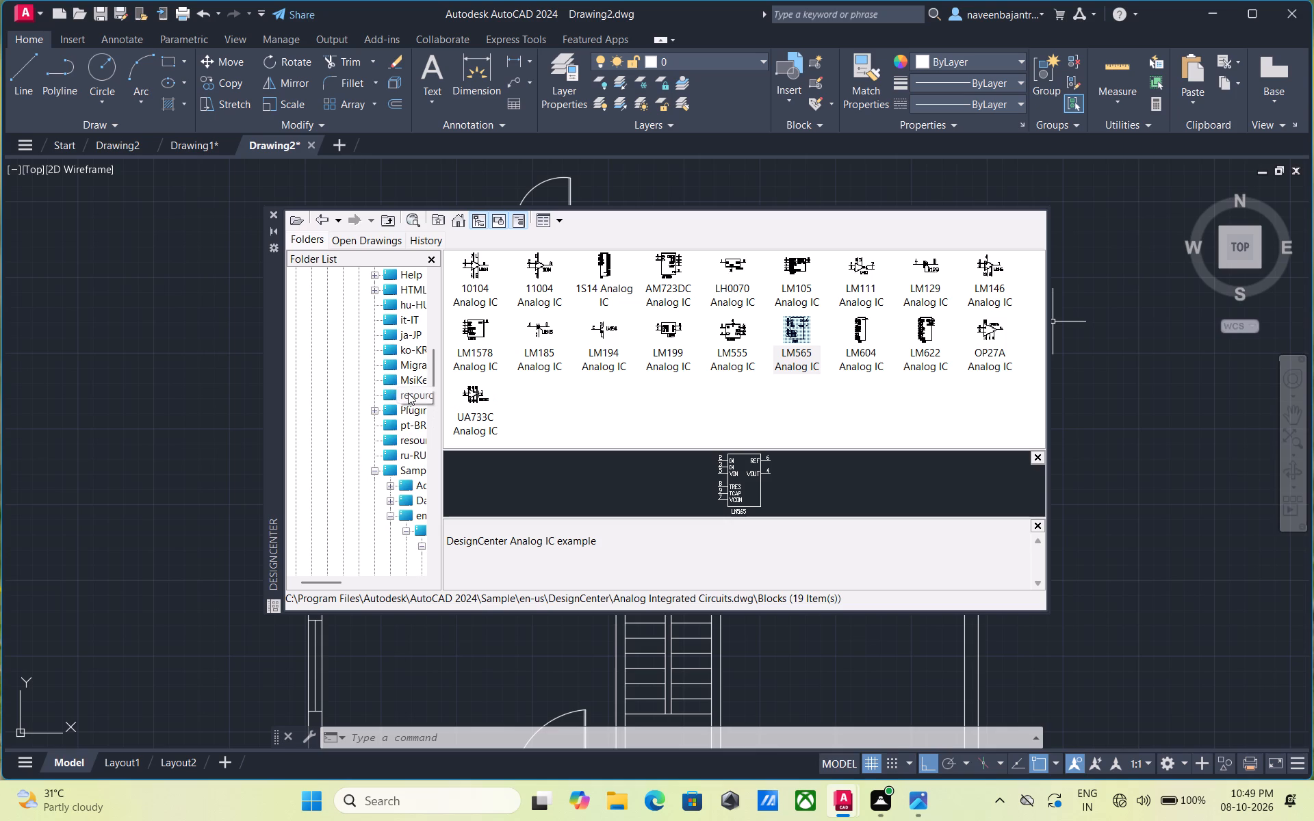
scroll(408, 393, up, 7)
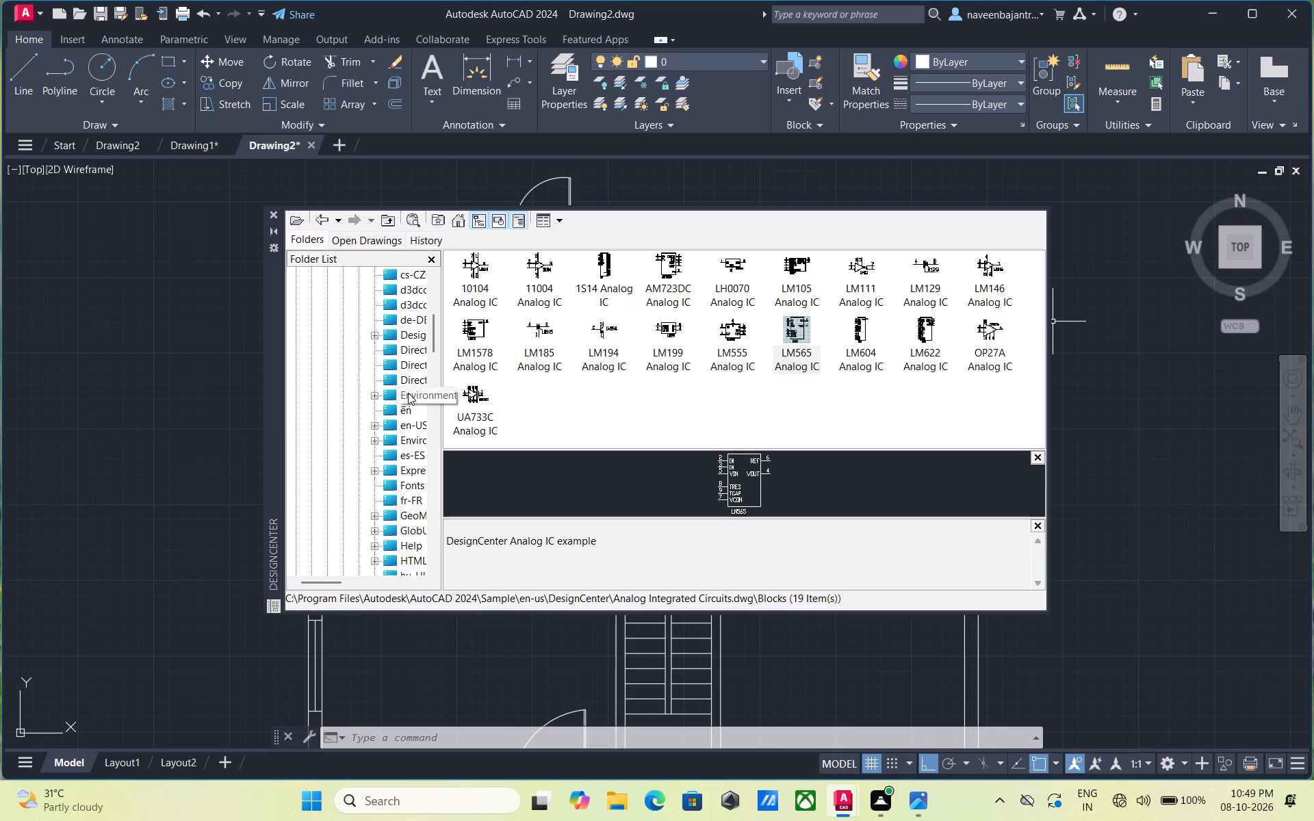
scroll(408, 393, up, 10)
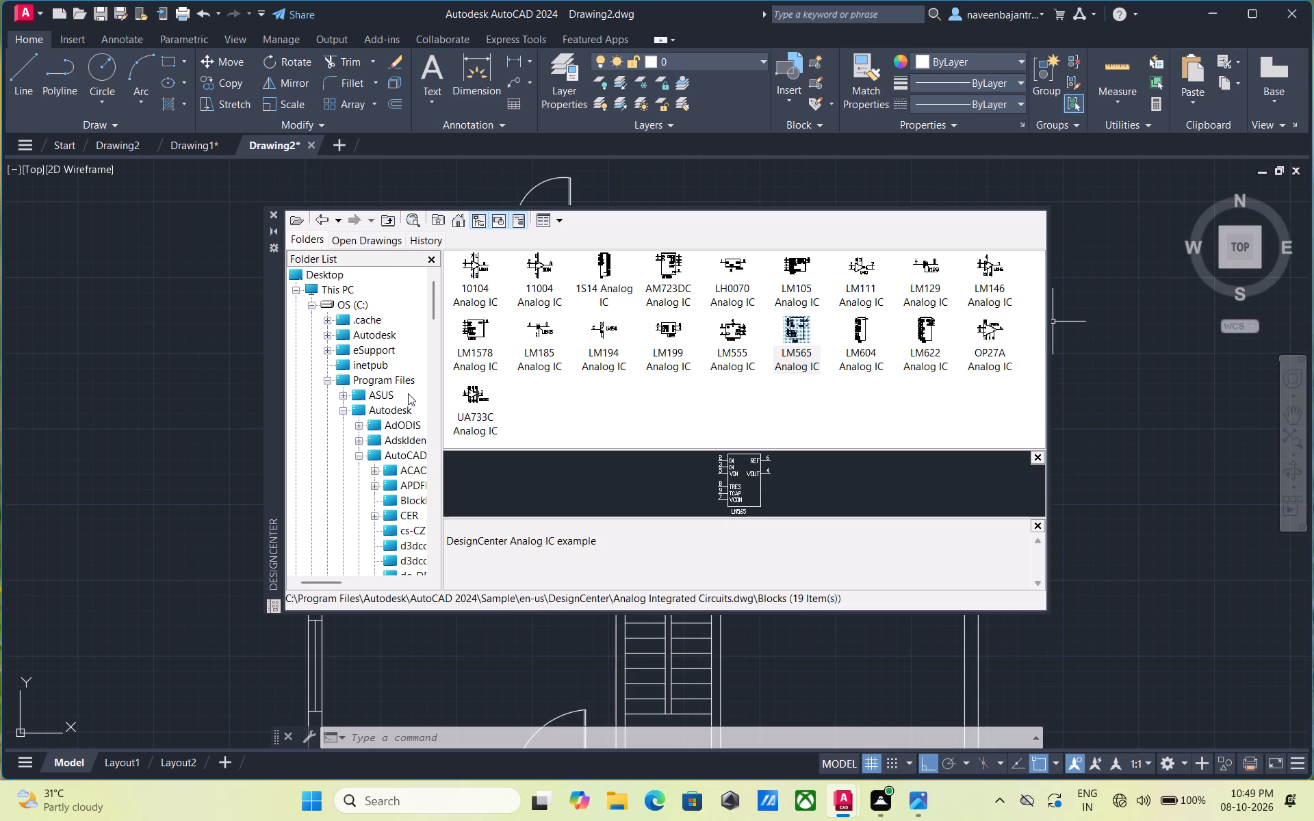
Preview the LM194 and LM199 Analog IC blocks and close DesignCenter.
click(615, 330)
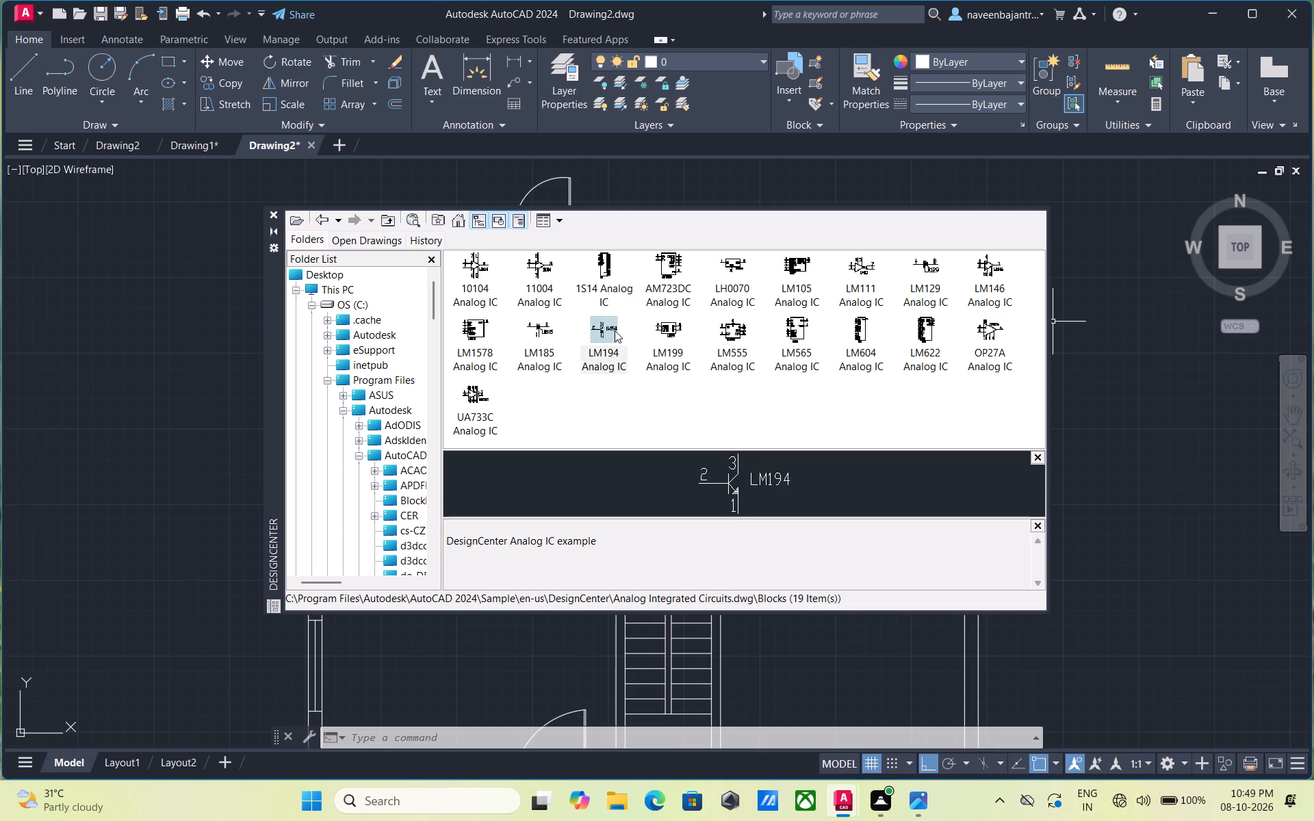
click(678, 333)
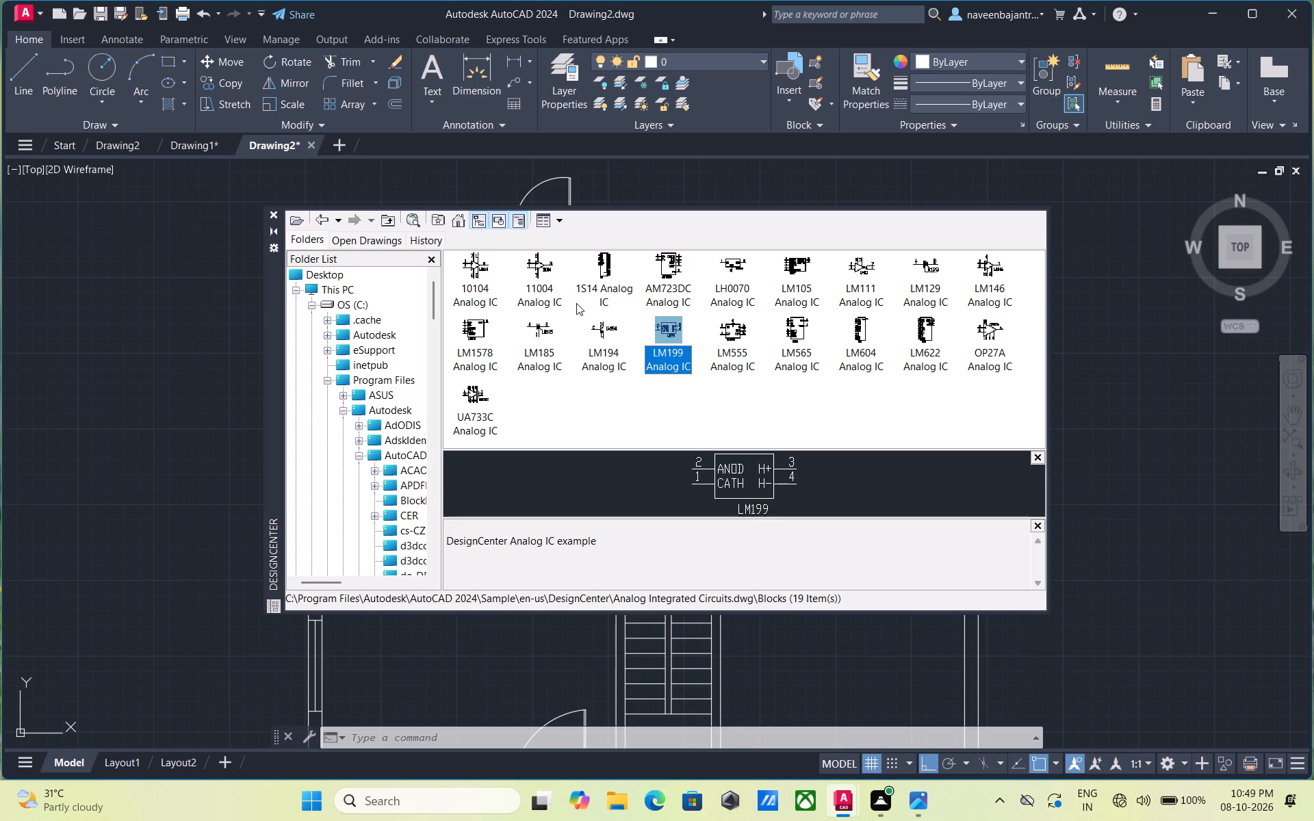
click(272, 215)
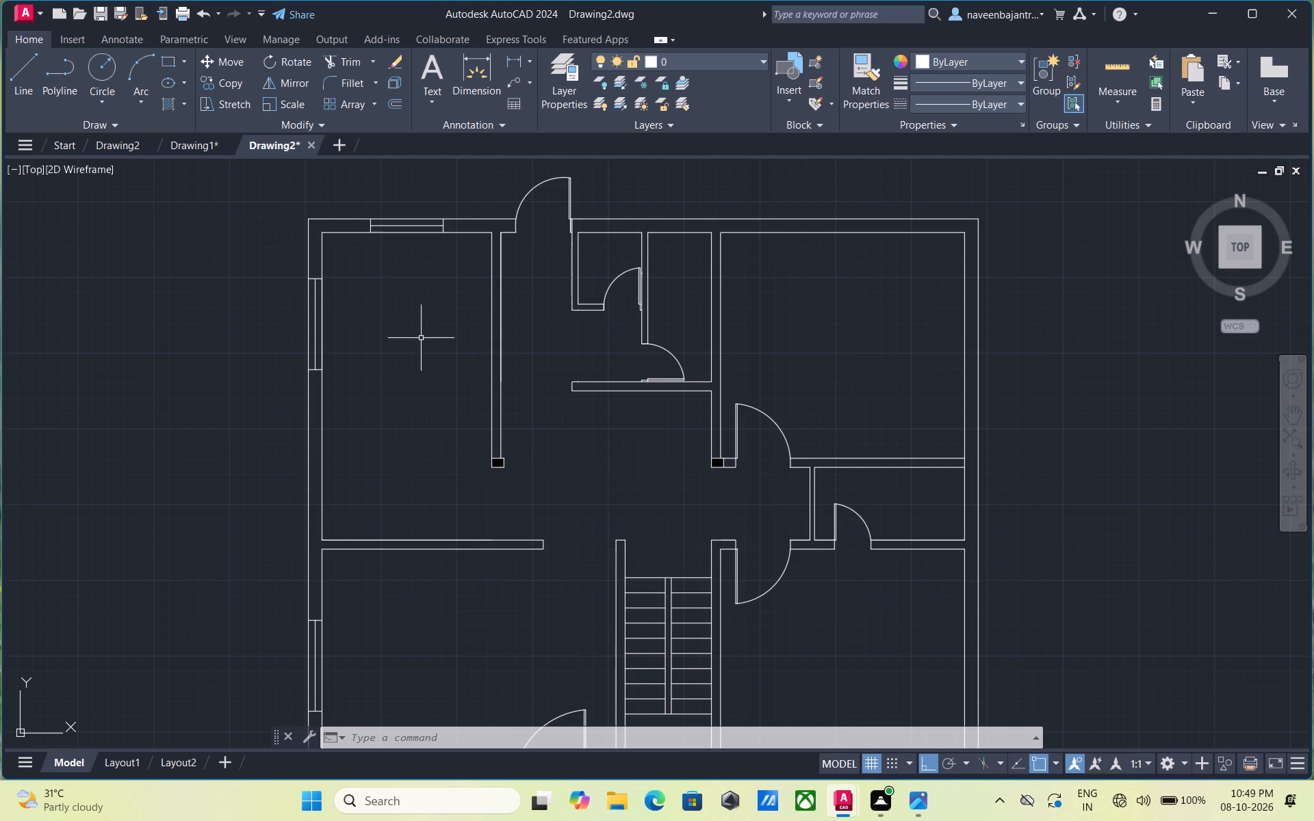
Check the width of the window in the top exterior wall with the Dimension tool, without placing a dimension.
scroll(431, 351, down, 1)
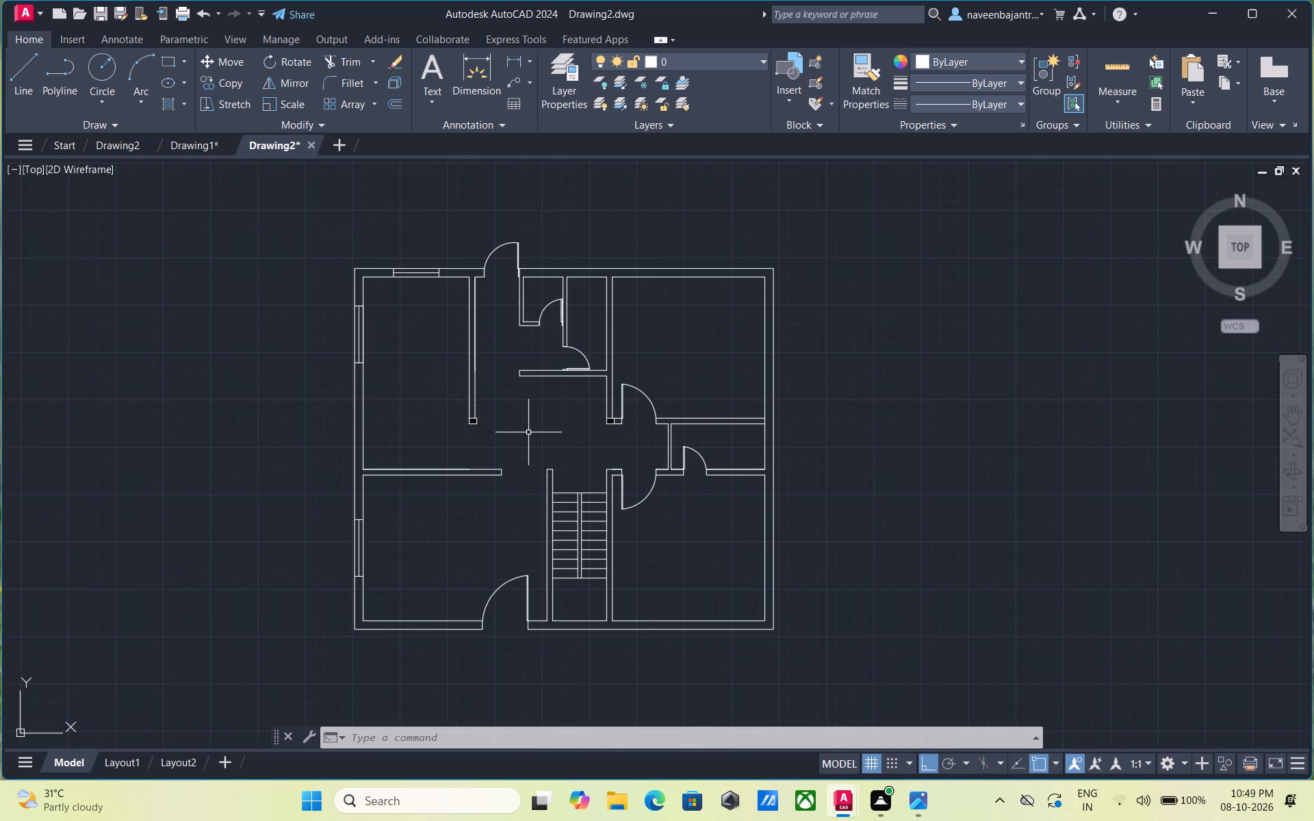
middle_drag(528, 432, 508, 401)
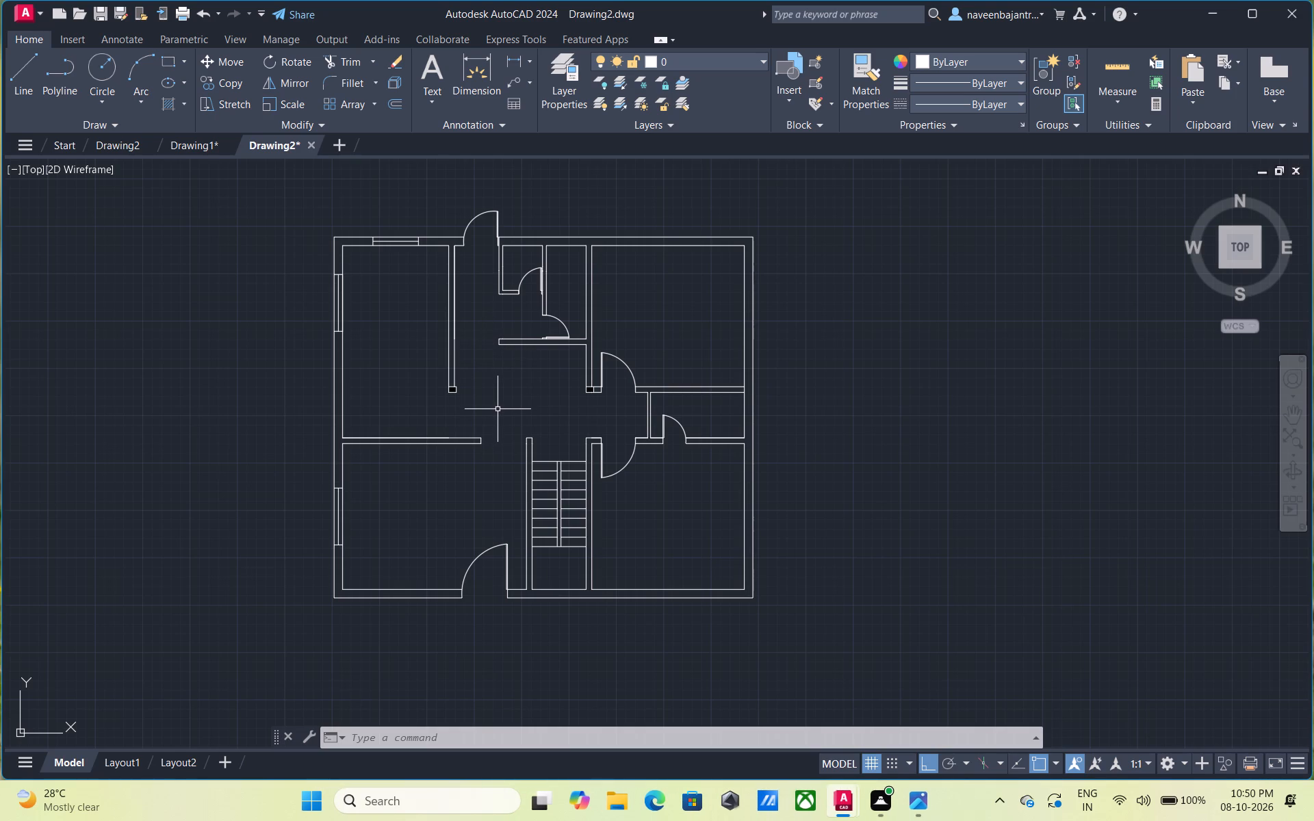
middle_drag(498, 409, 516, 382)
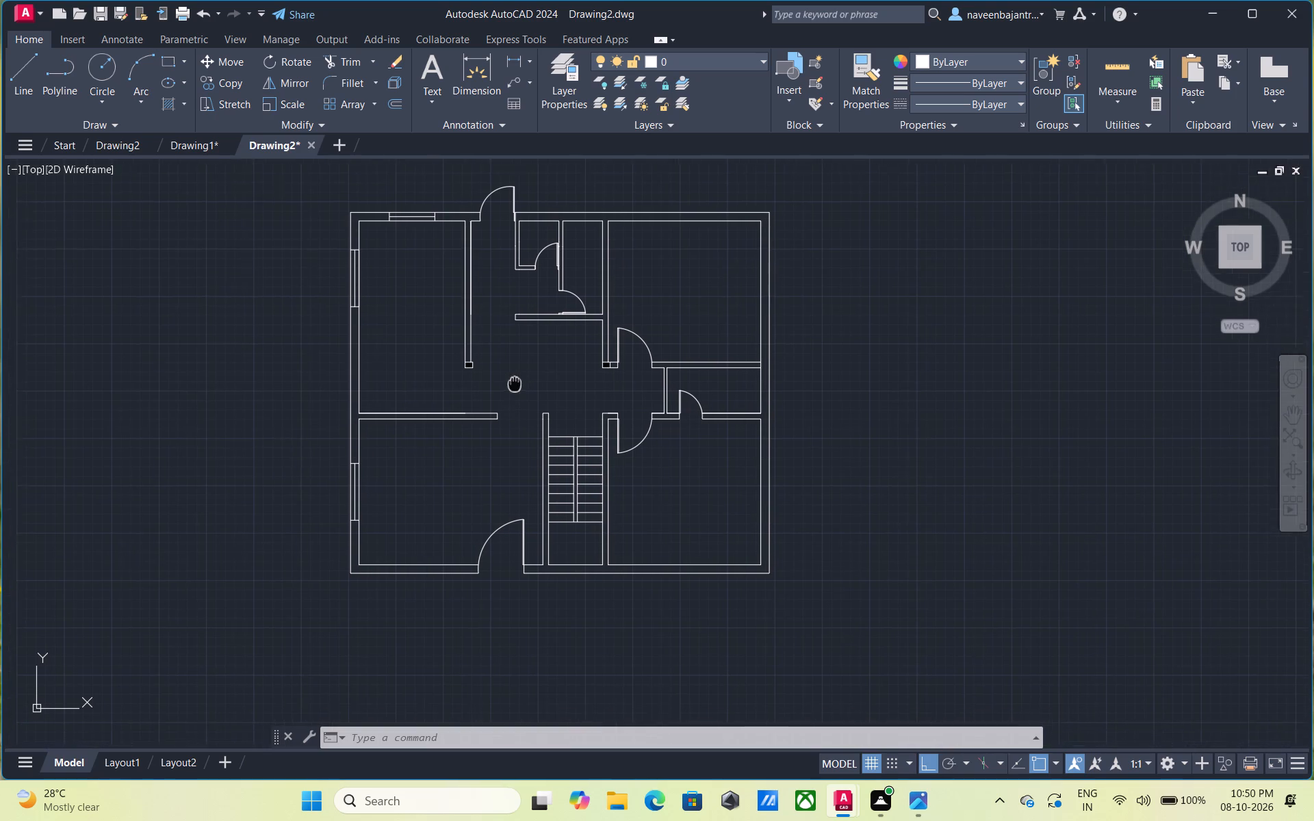
middle_drag(516, 382, 537, 350)
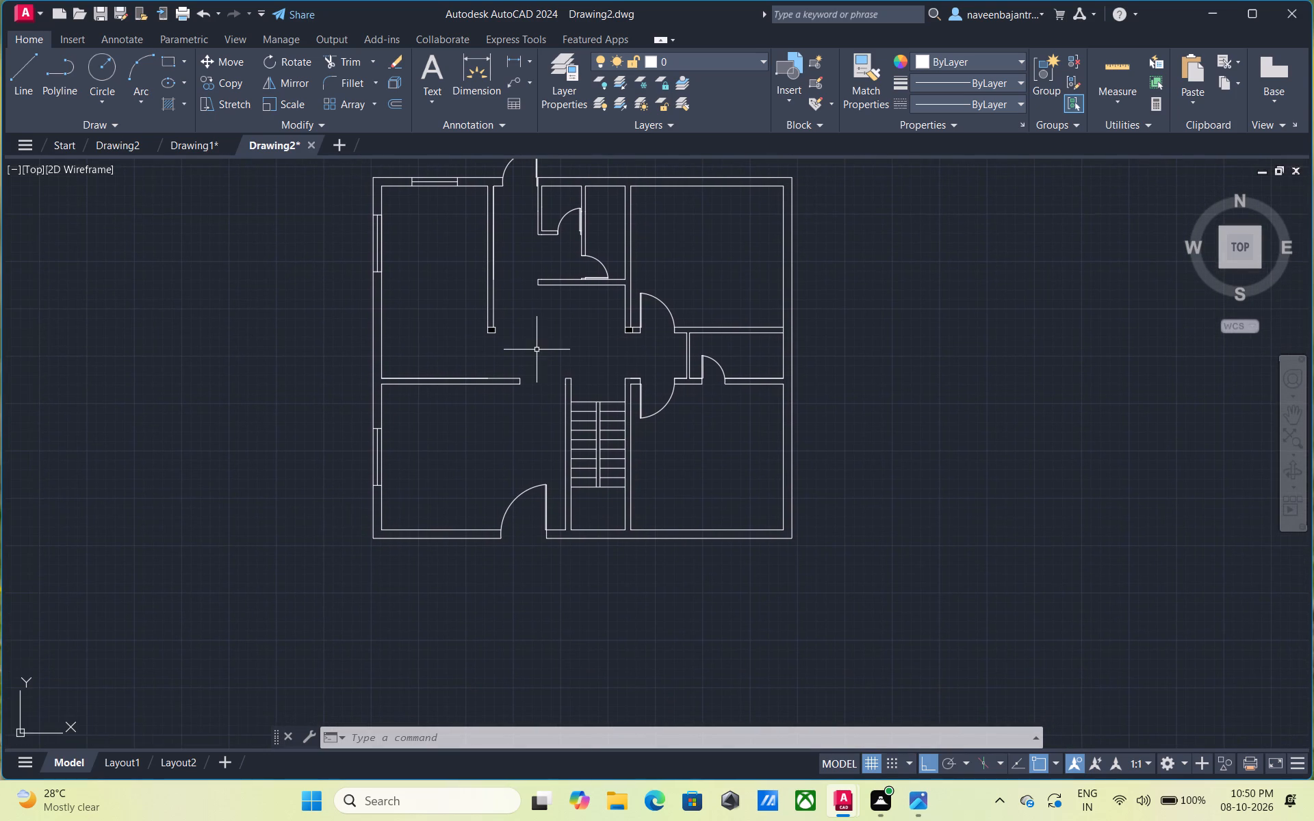
scroll(384, 511, up, 2)
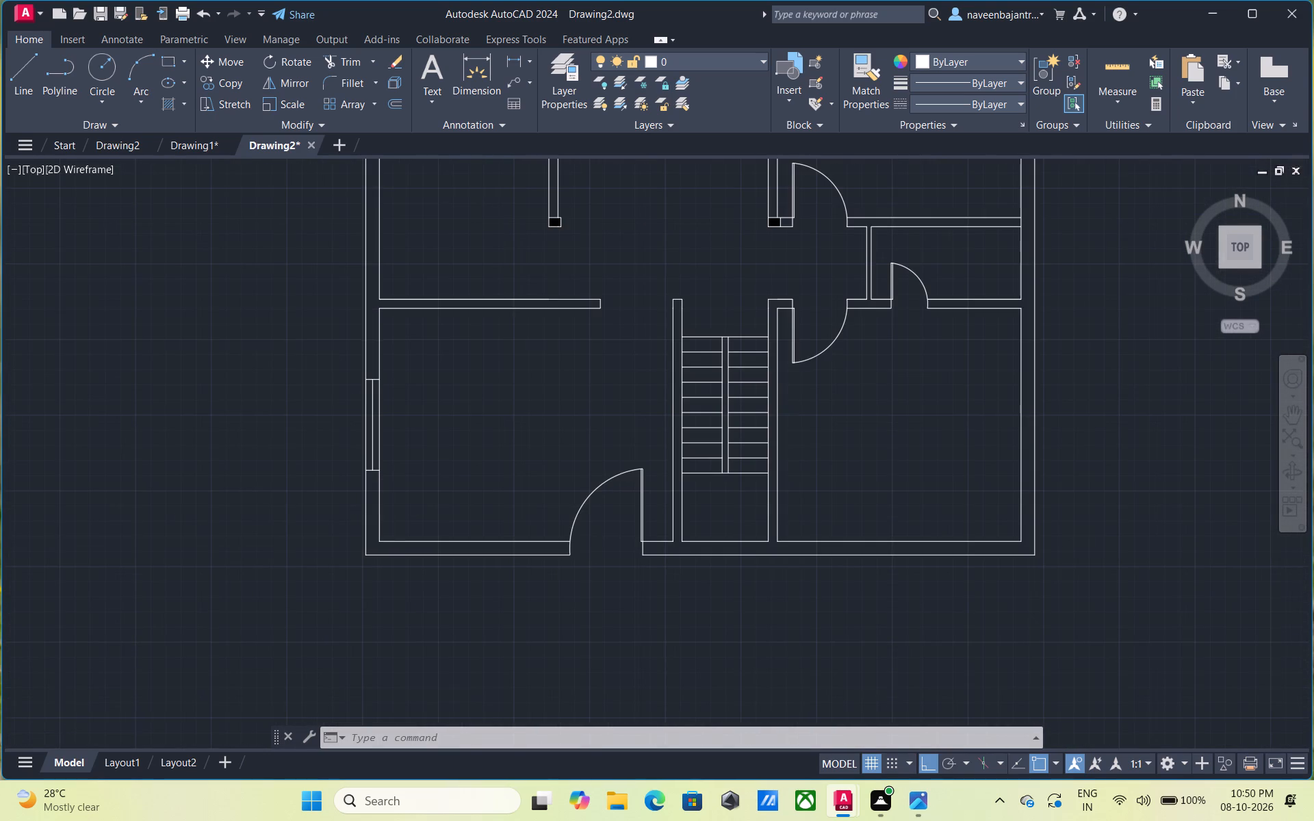
scroll(396, 566, down, 3)
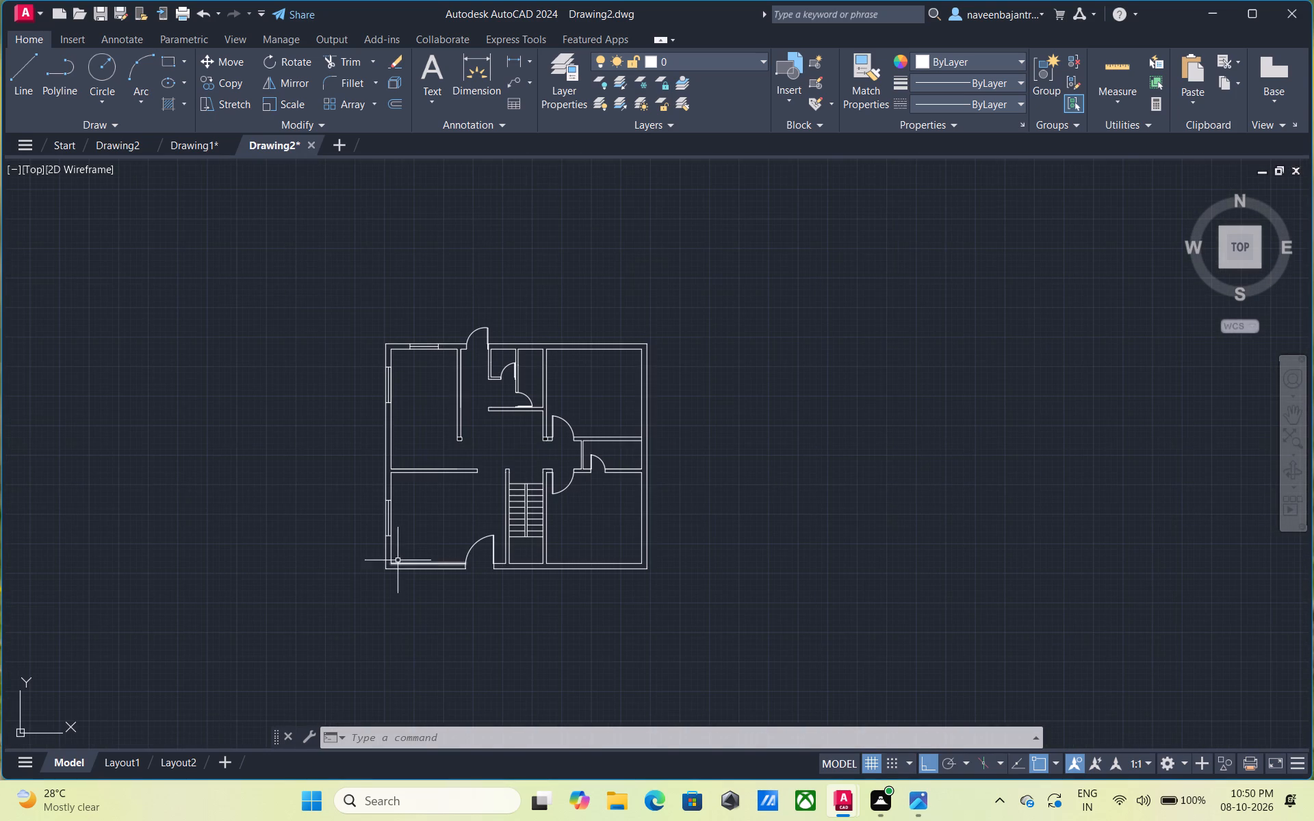
scroll(448, 349, up, 4)
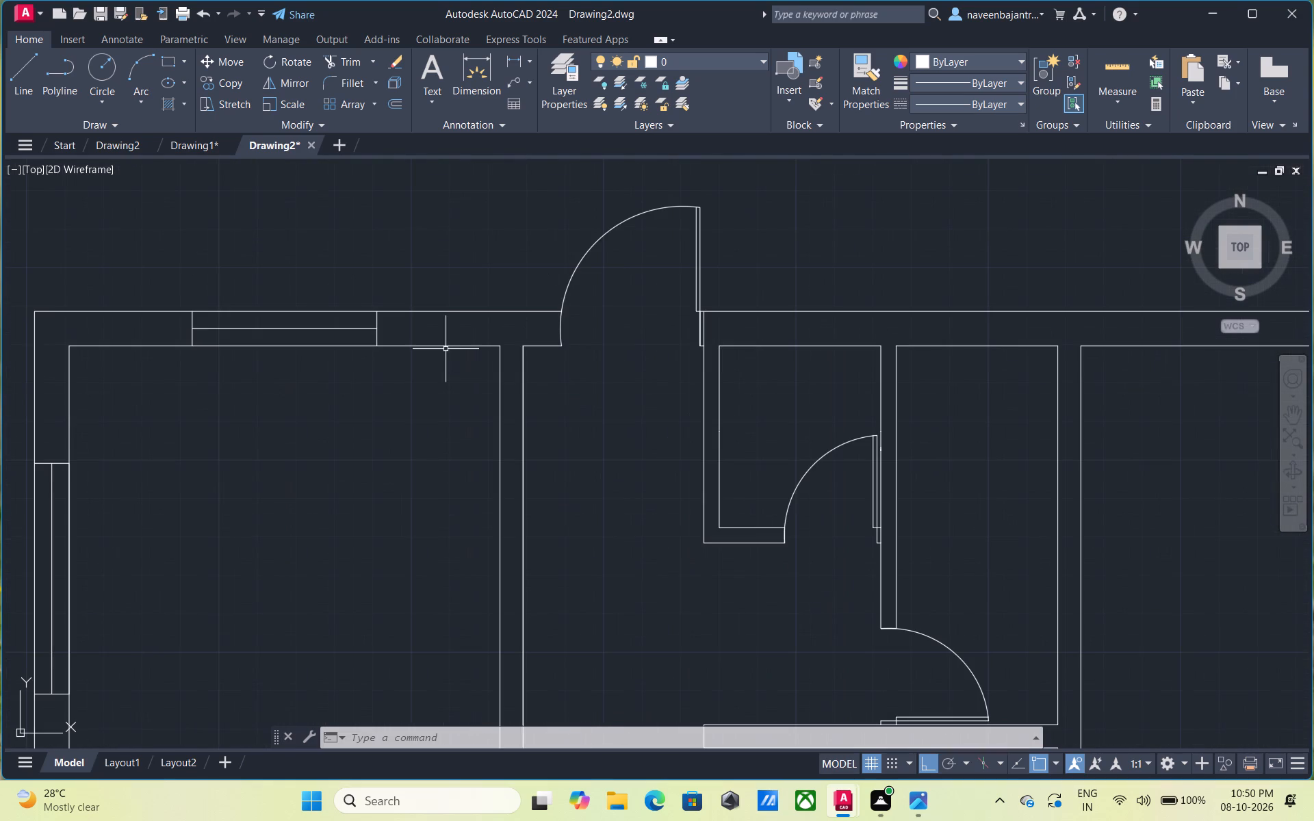
key(Escape)
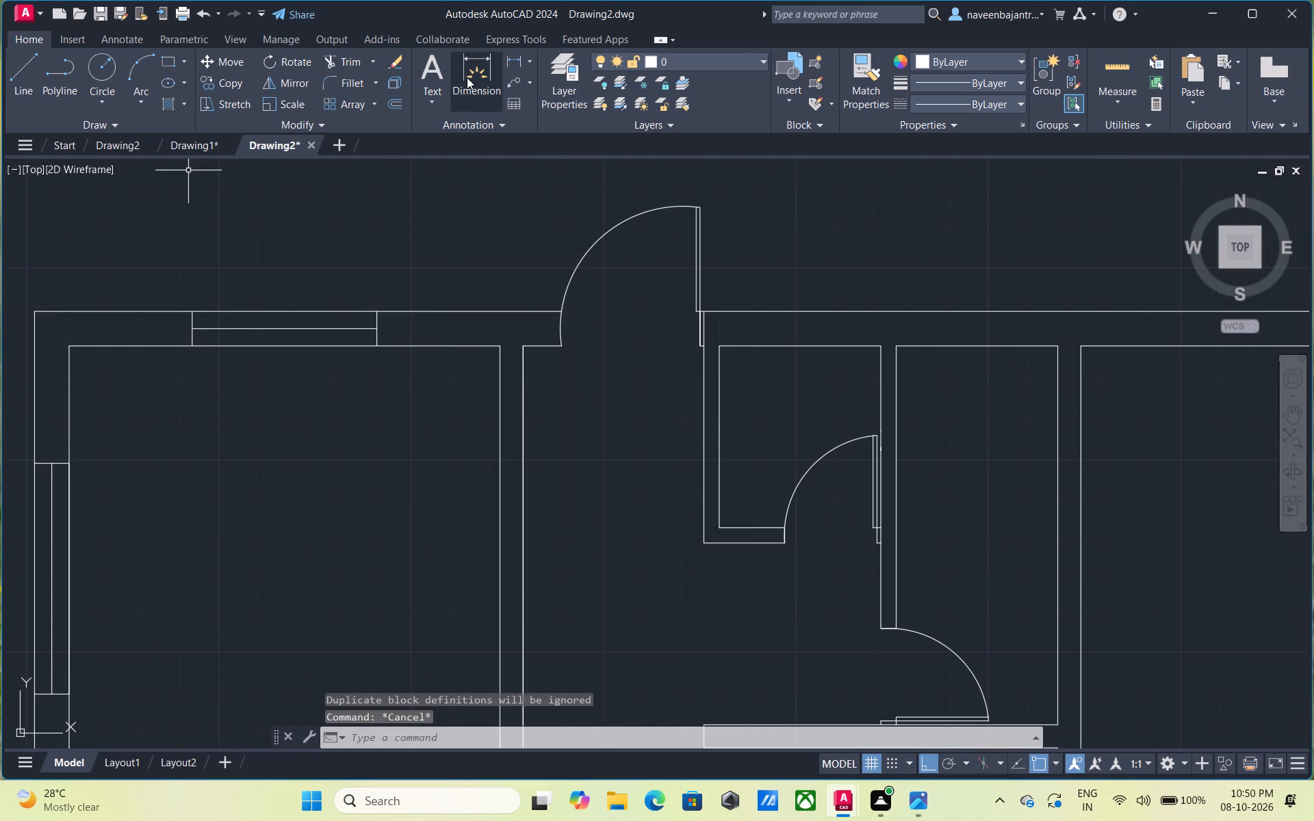
click(468, 77)
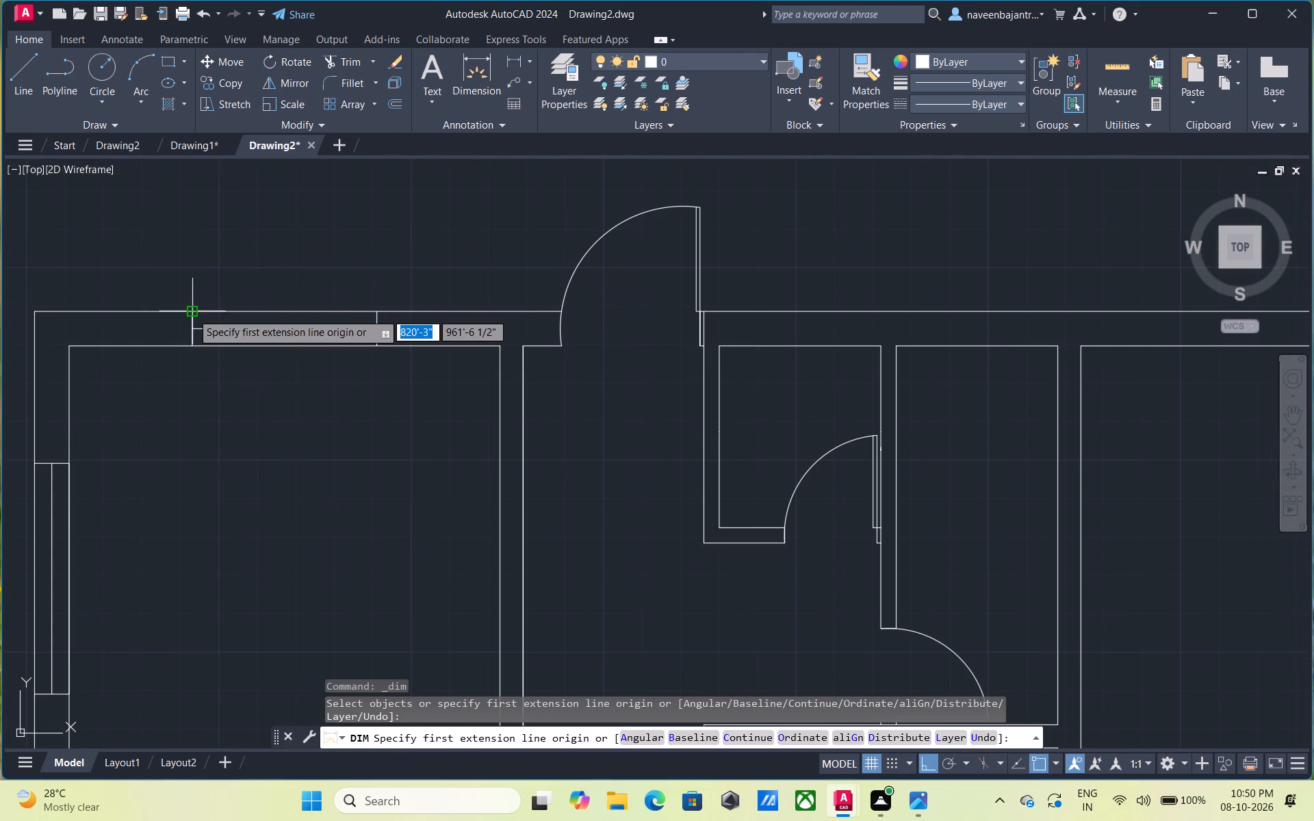
click(192, 313)
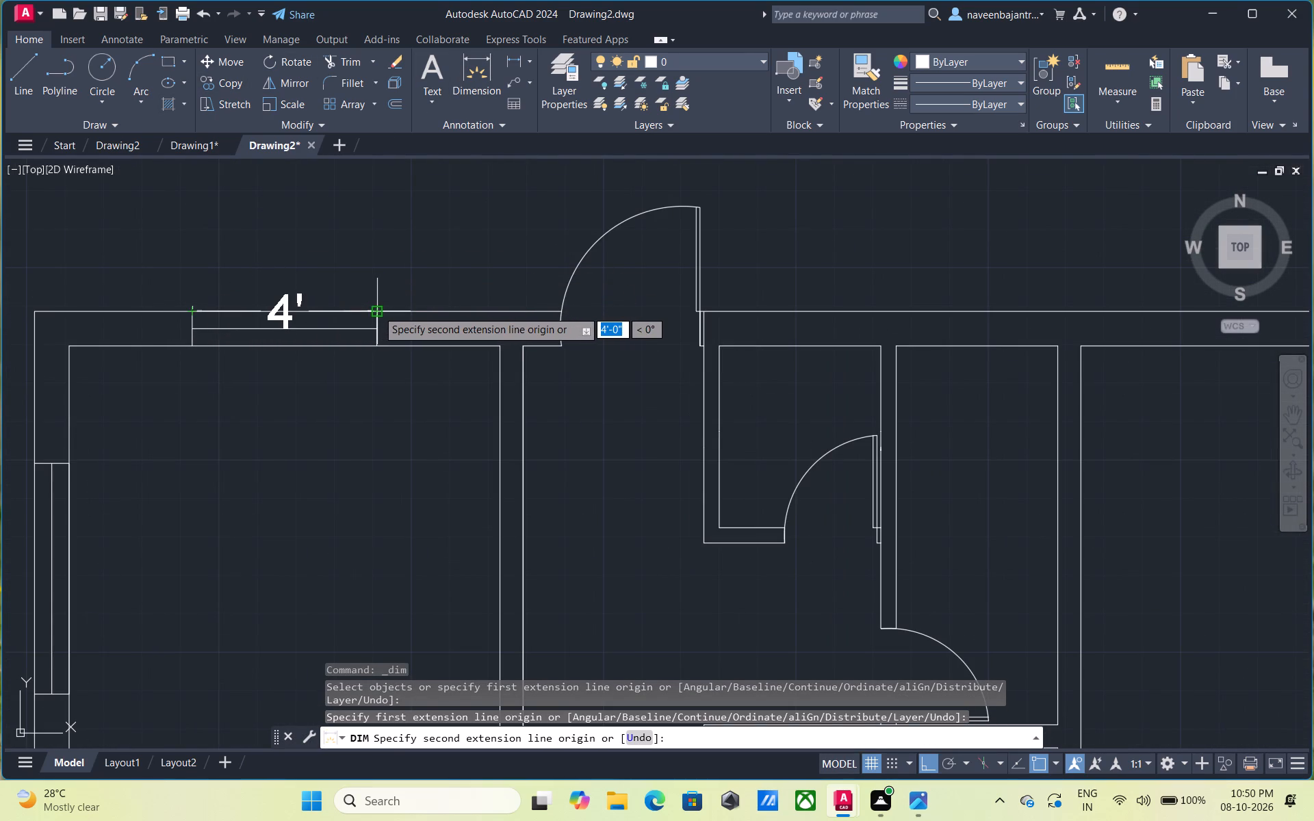
key(Escape)
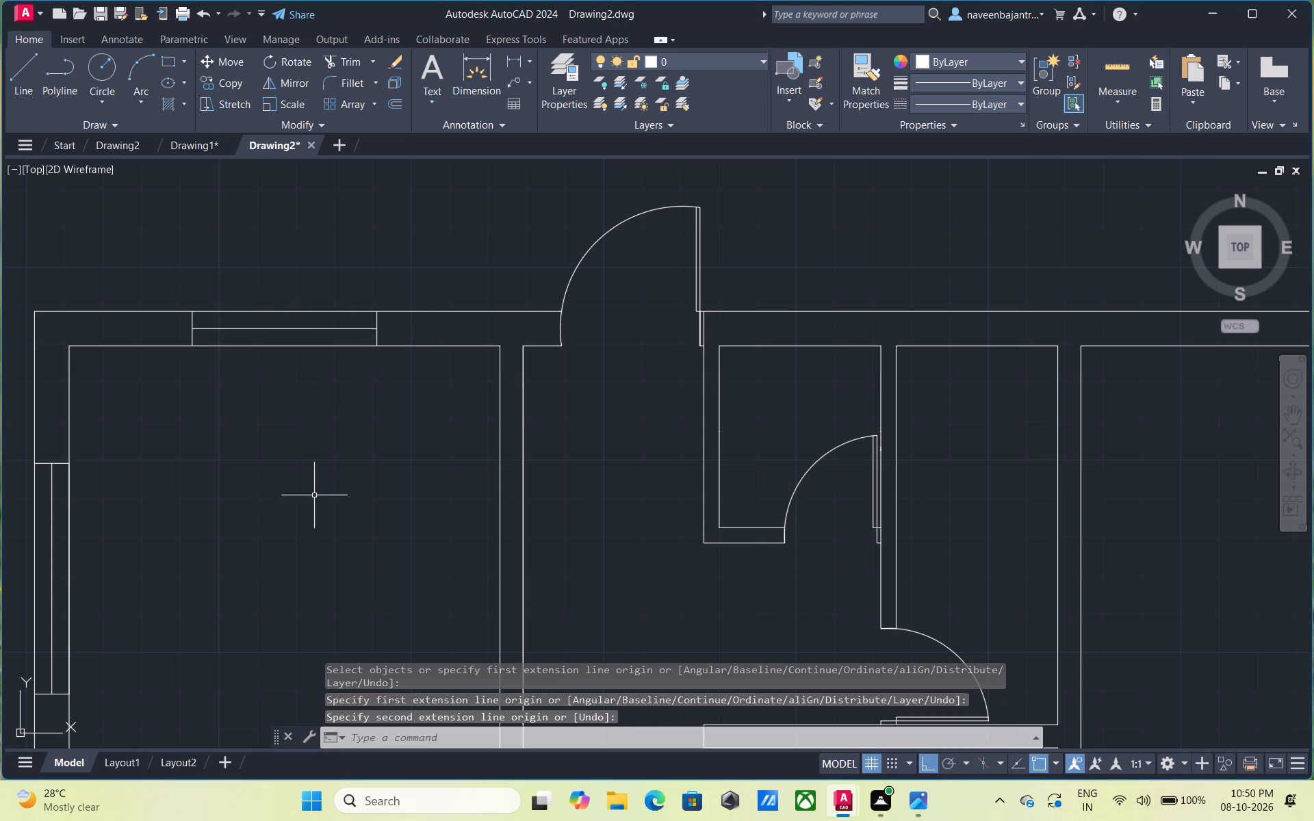
Draw a line across the bottom exterior wall from the inner wall line's midpoint, between corner and door, and trim its overhang.
scroll(315, 508, down, 4)
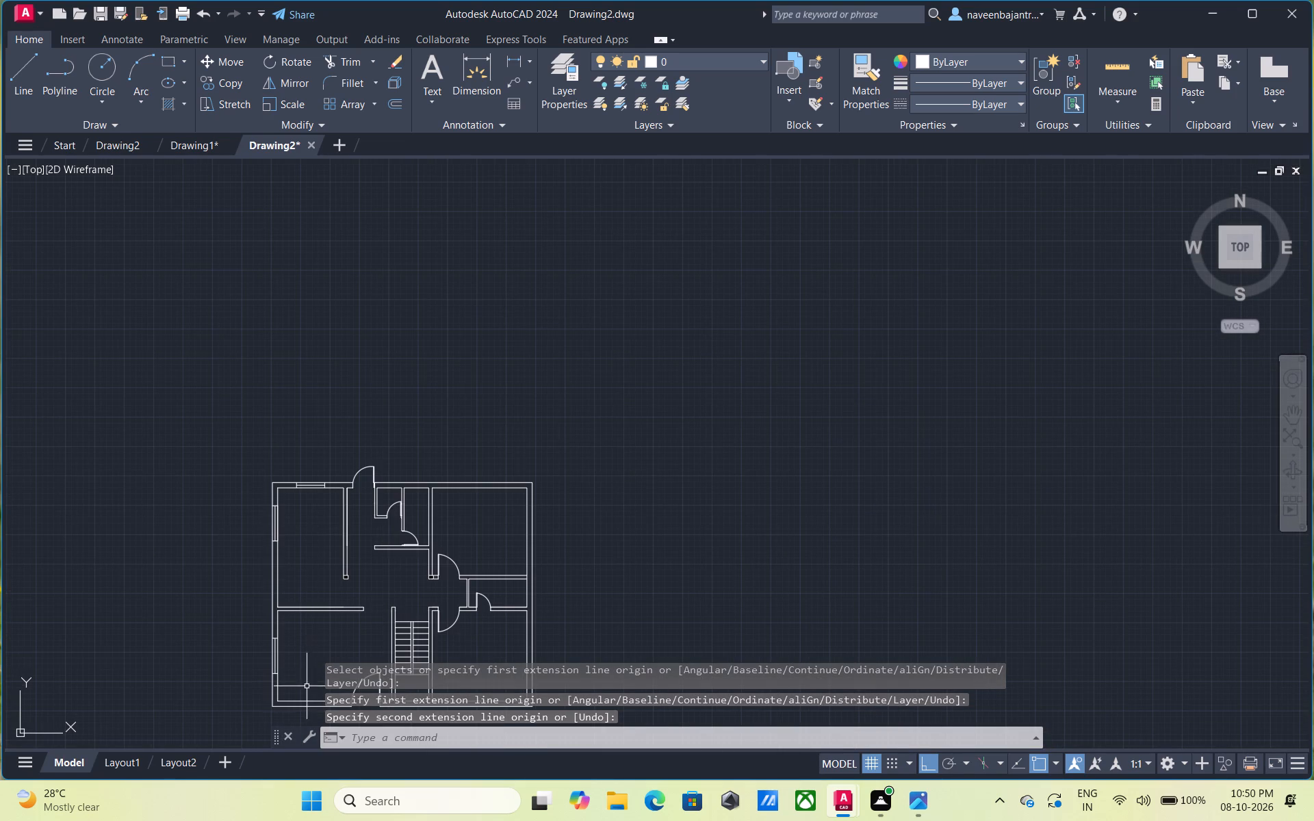
scroll(302, 718, up, 5)
scroll(276, 636, down, 2)
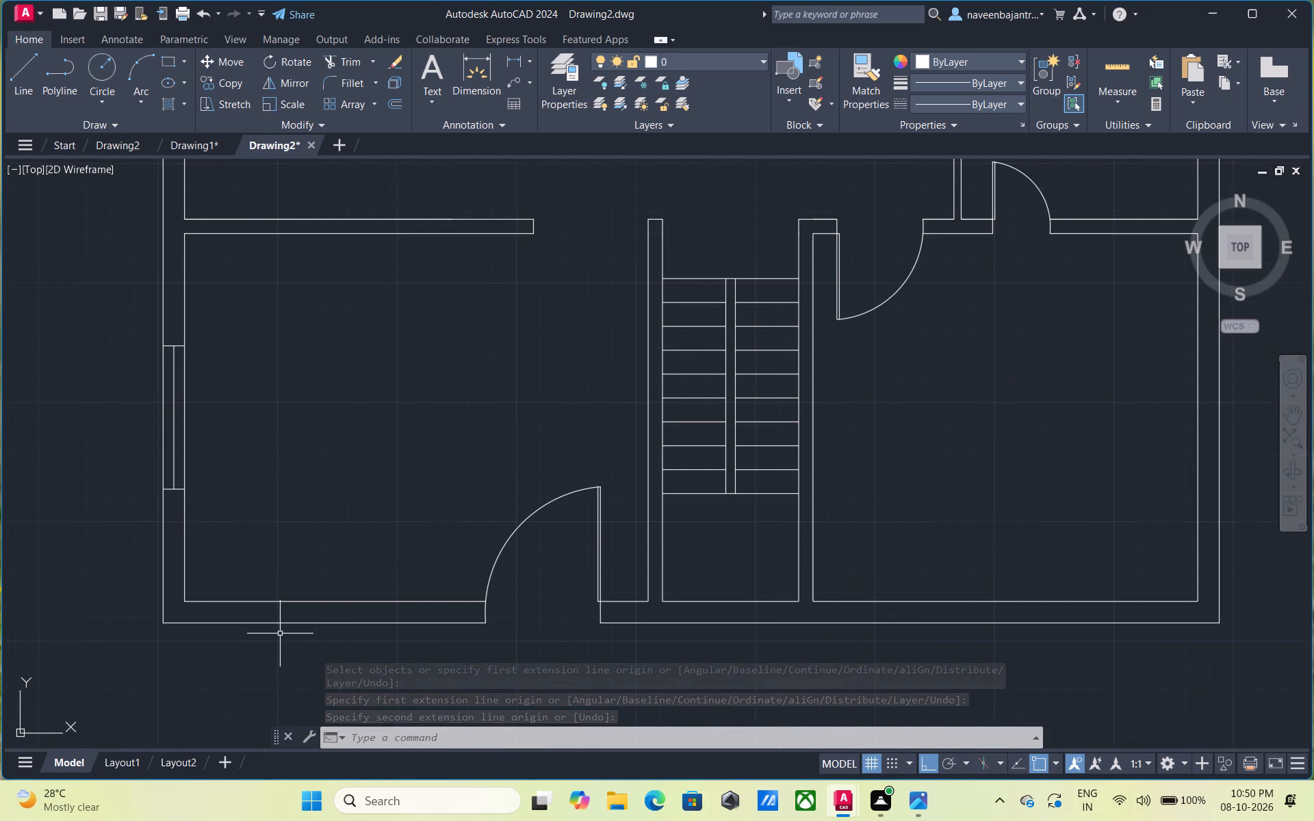
middle_drag(308, 554, 363, 498)
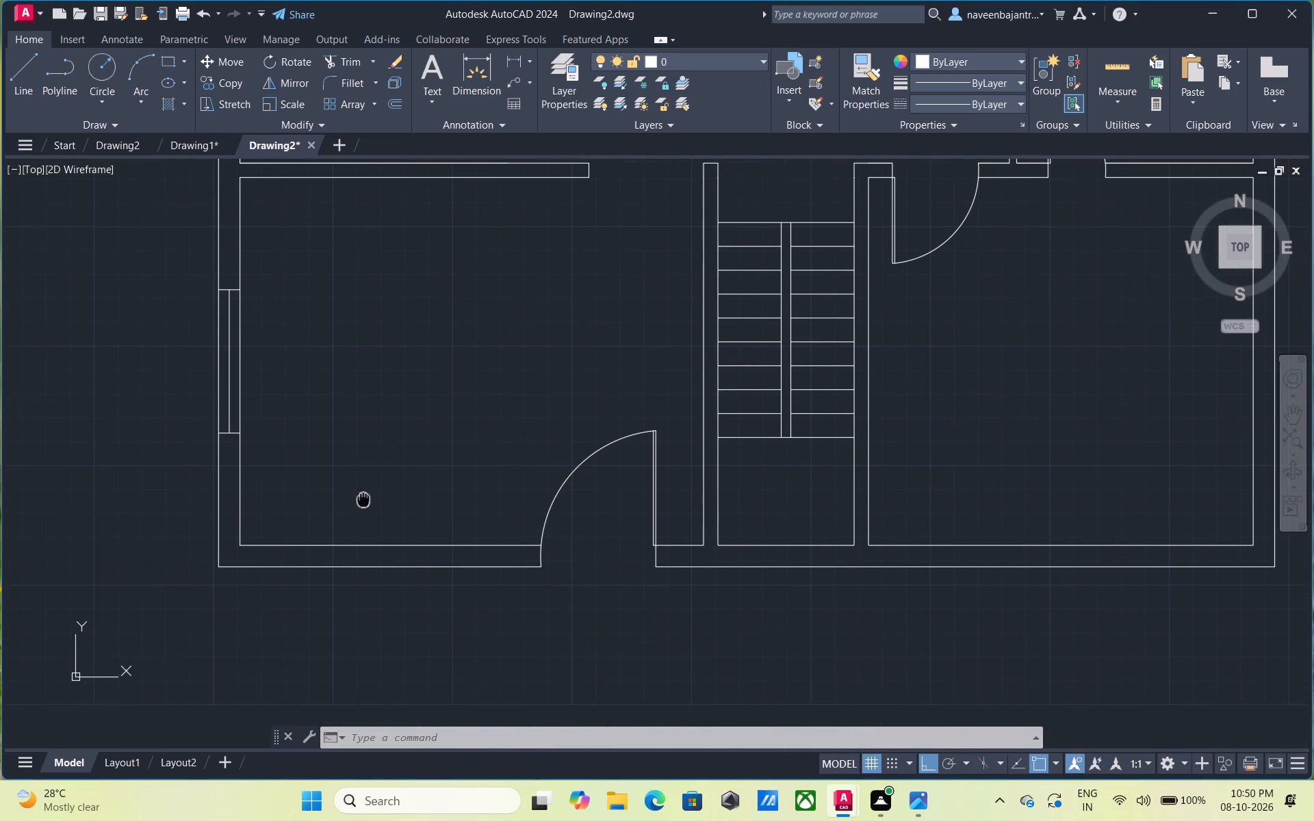
middle_drag(363, 498, 363, 497)
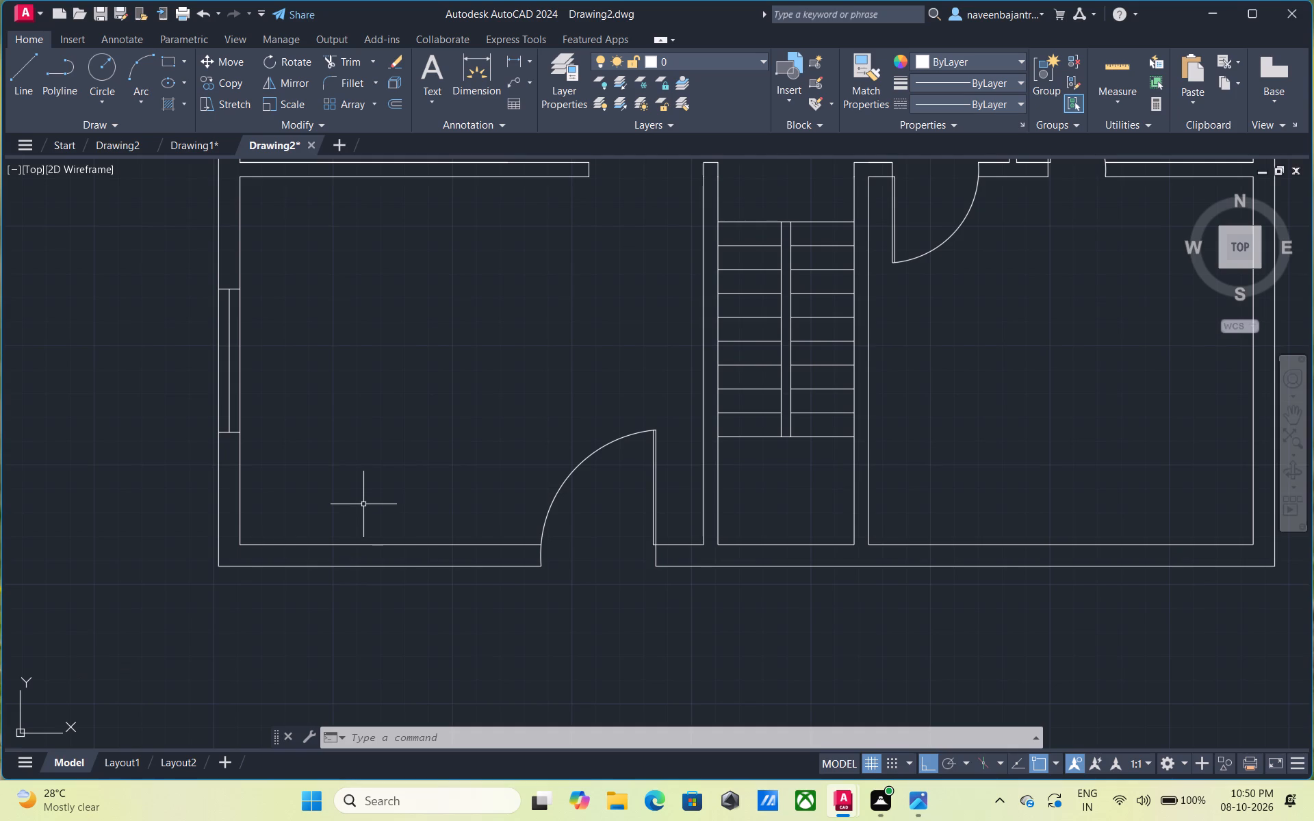
text(l)
key(space)
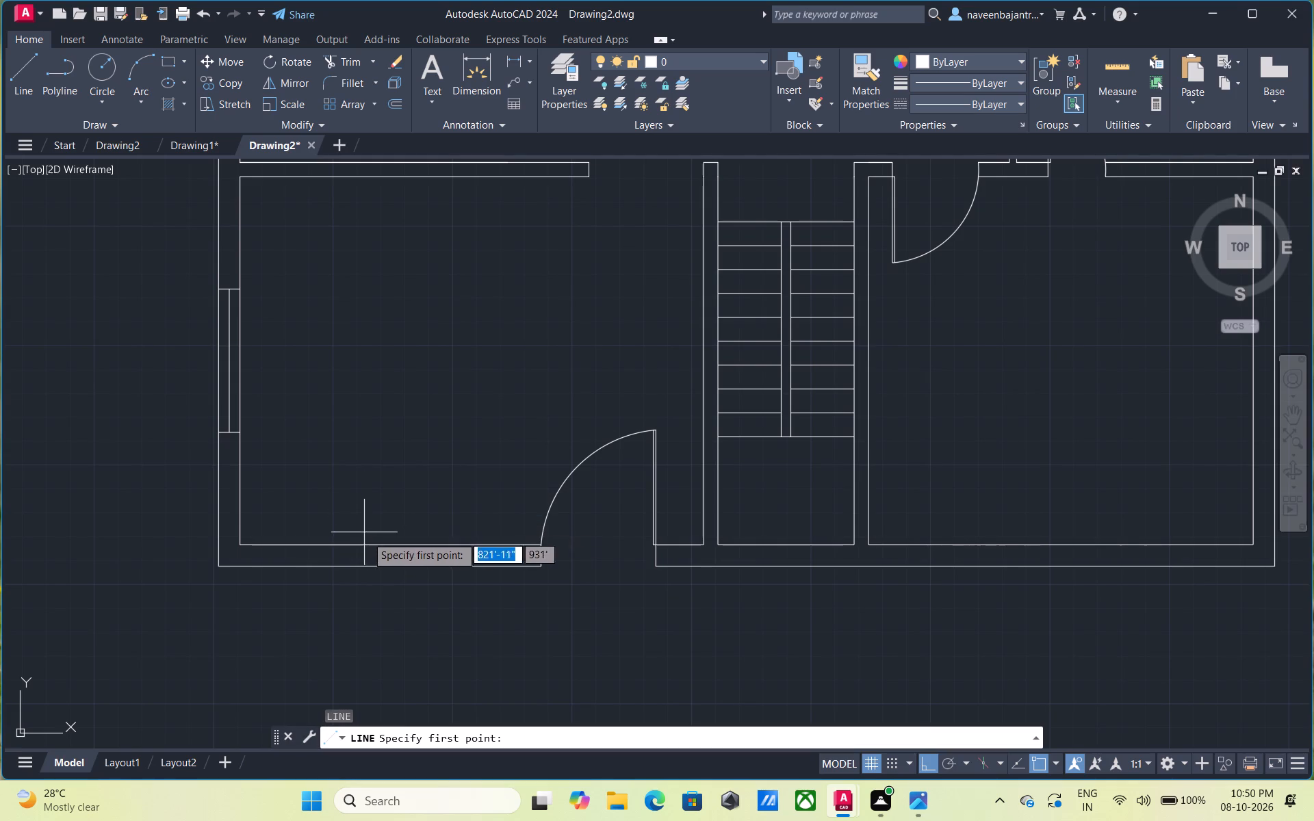
click(393, 544)
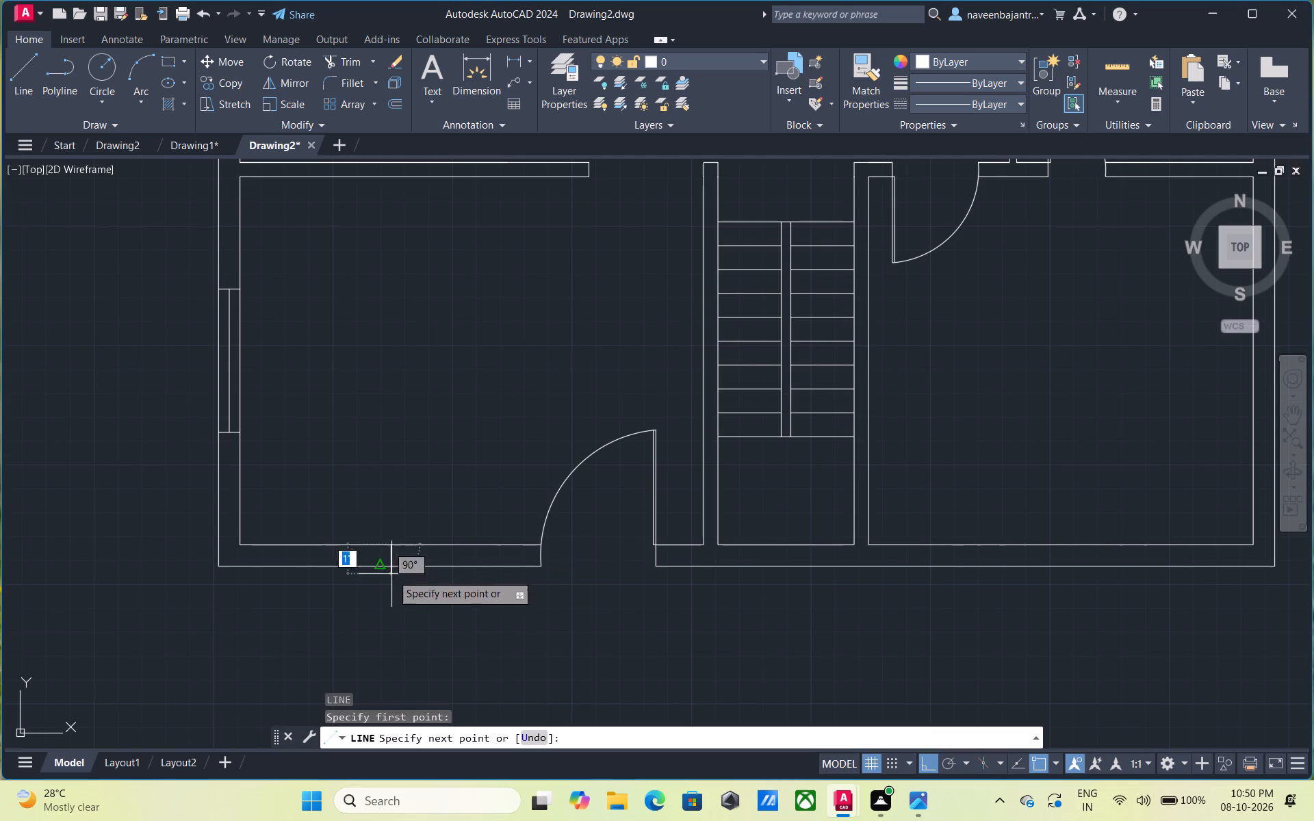
click(391, 579)
key(Escape)
key(t)
key(r)
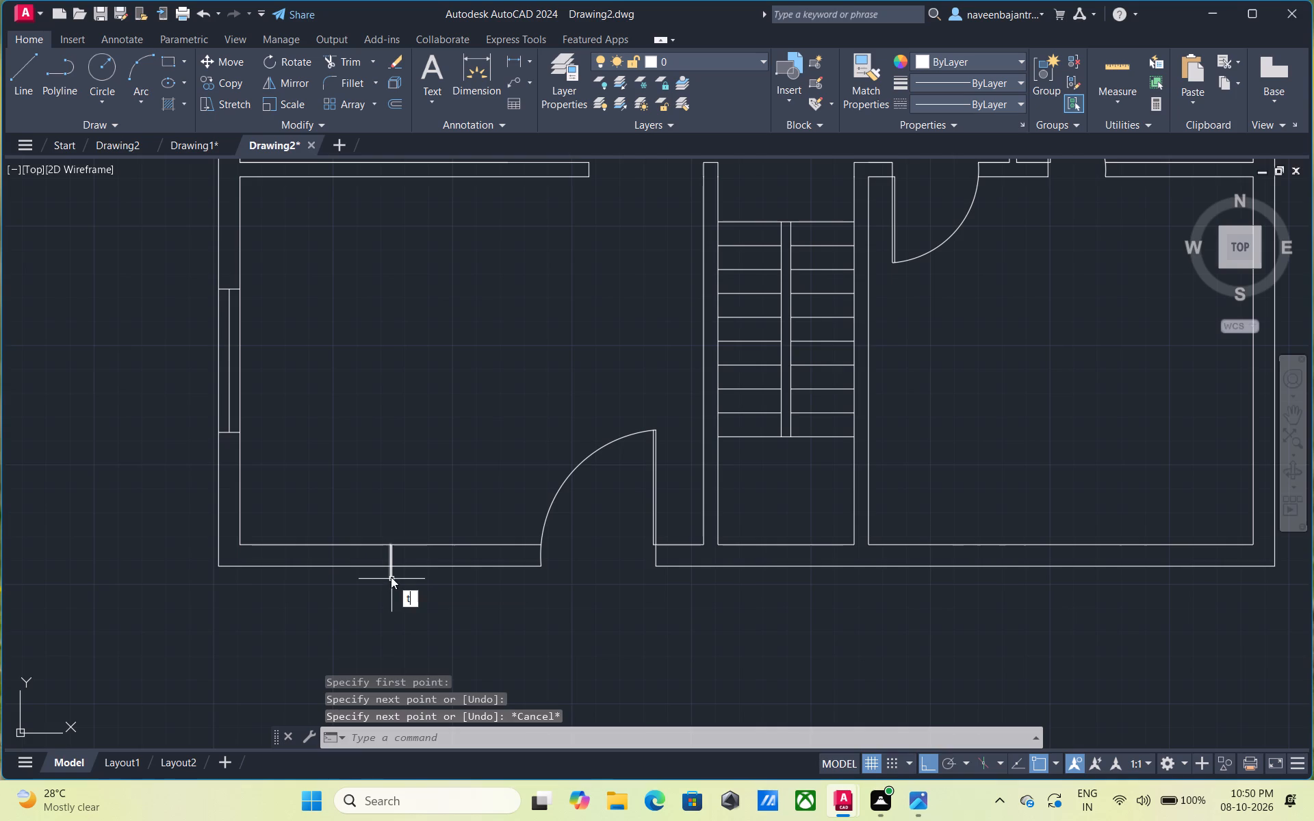
key(space)
click(390, 573)
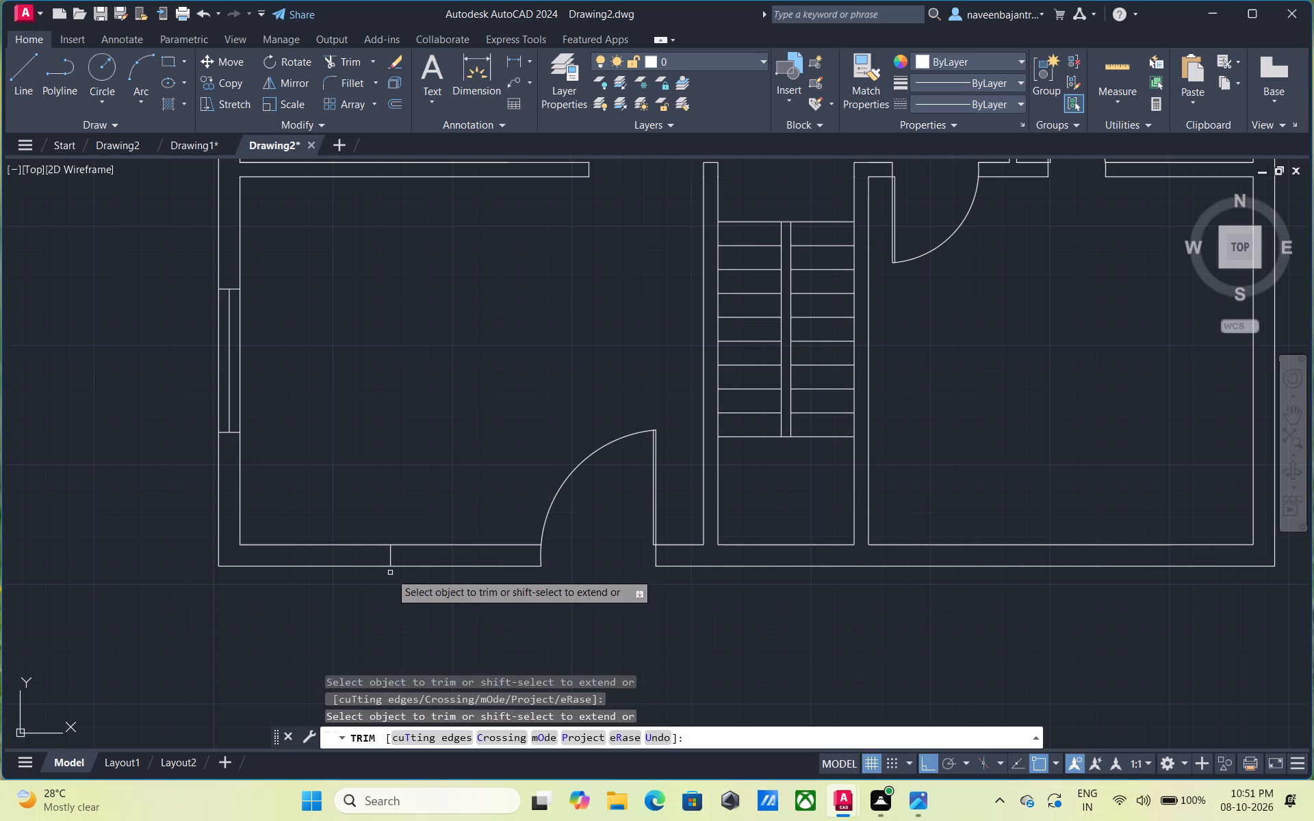
key(Escape)
Offset the short line across the bottom wall by 2' to each side to form the window's end lines.
text(o)
key(space)
key(space)
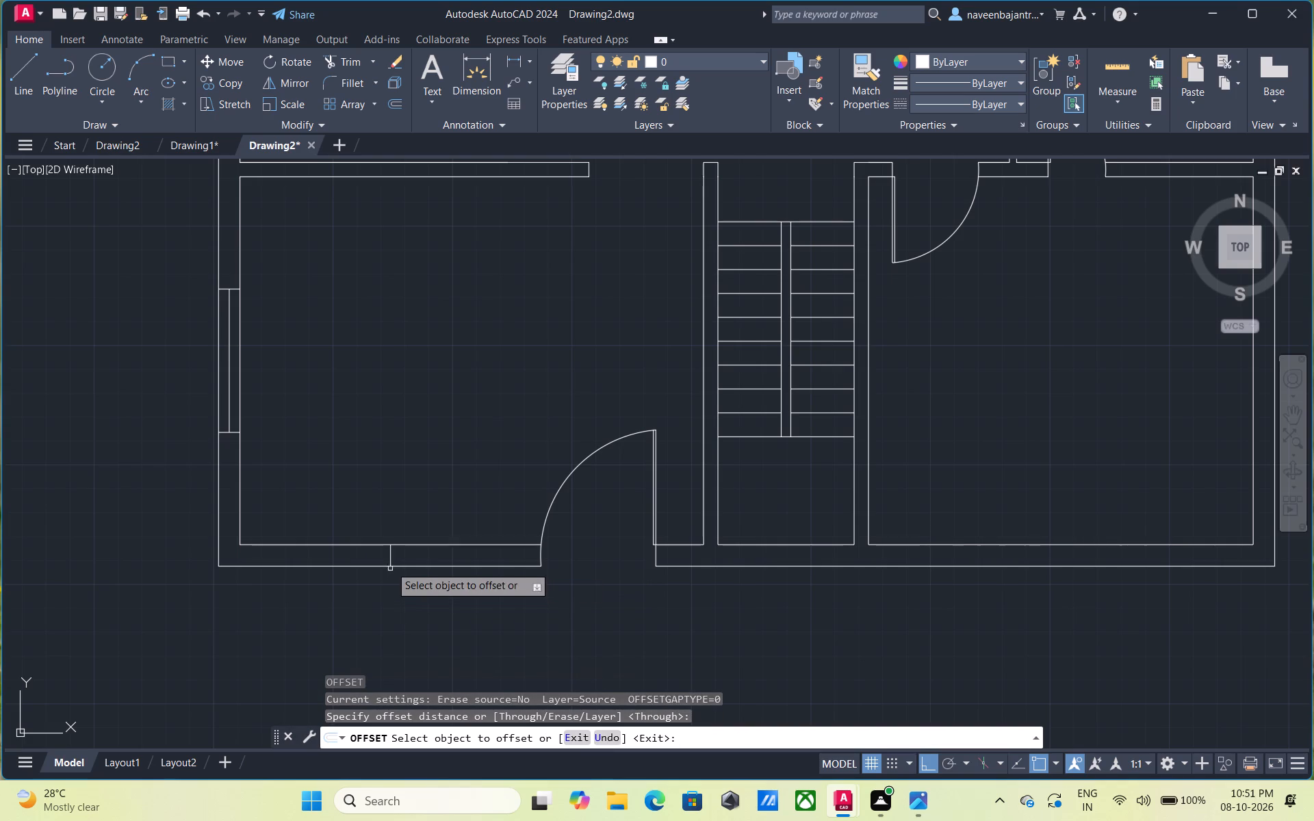
click(390, 559)
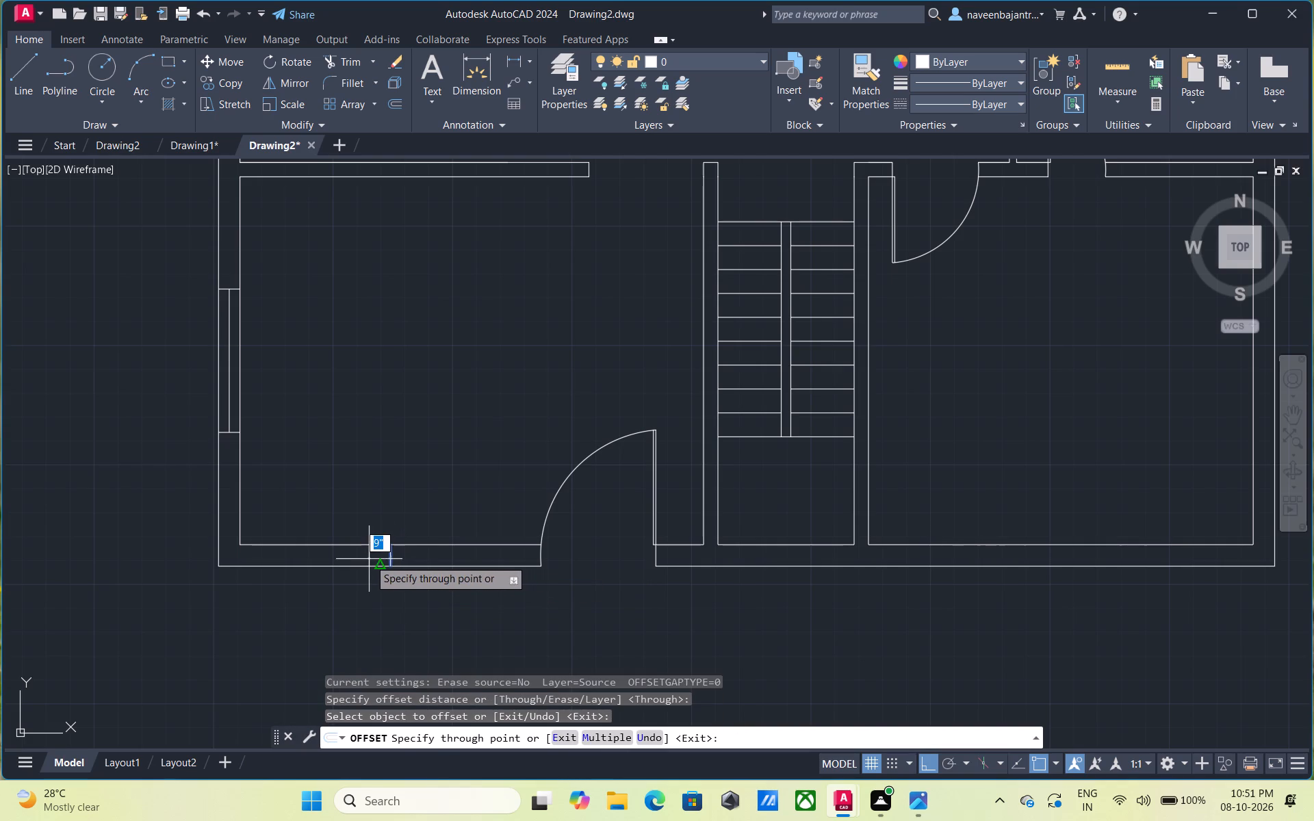
text(2')
key(Return)
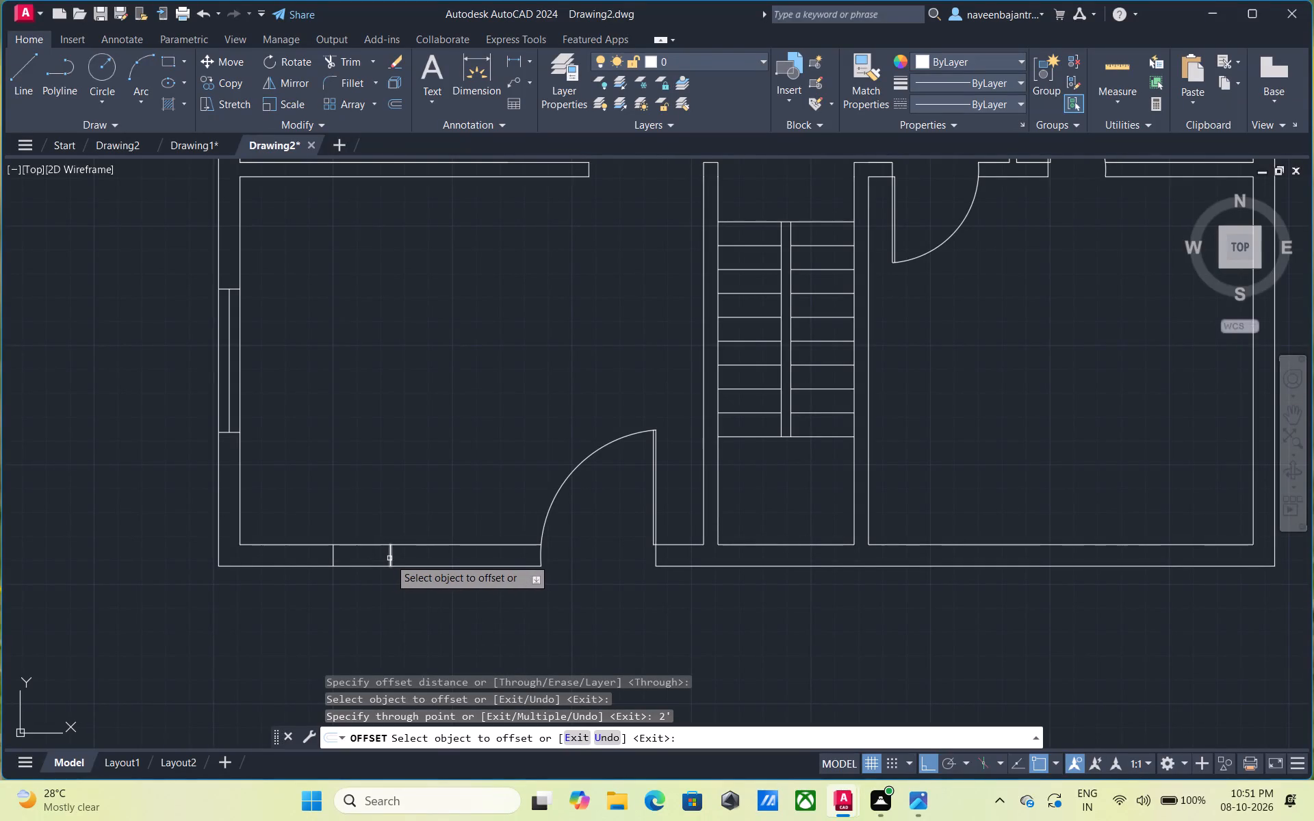
click(389, 558)
key(2)
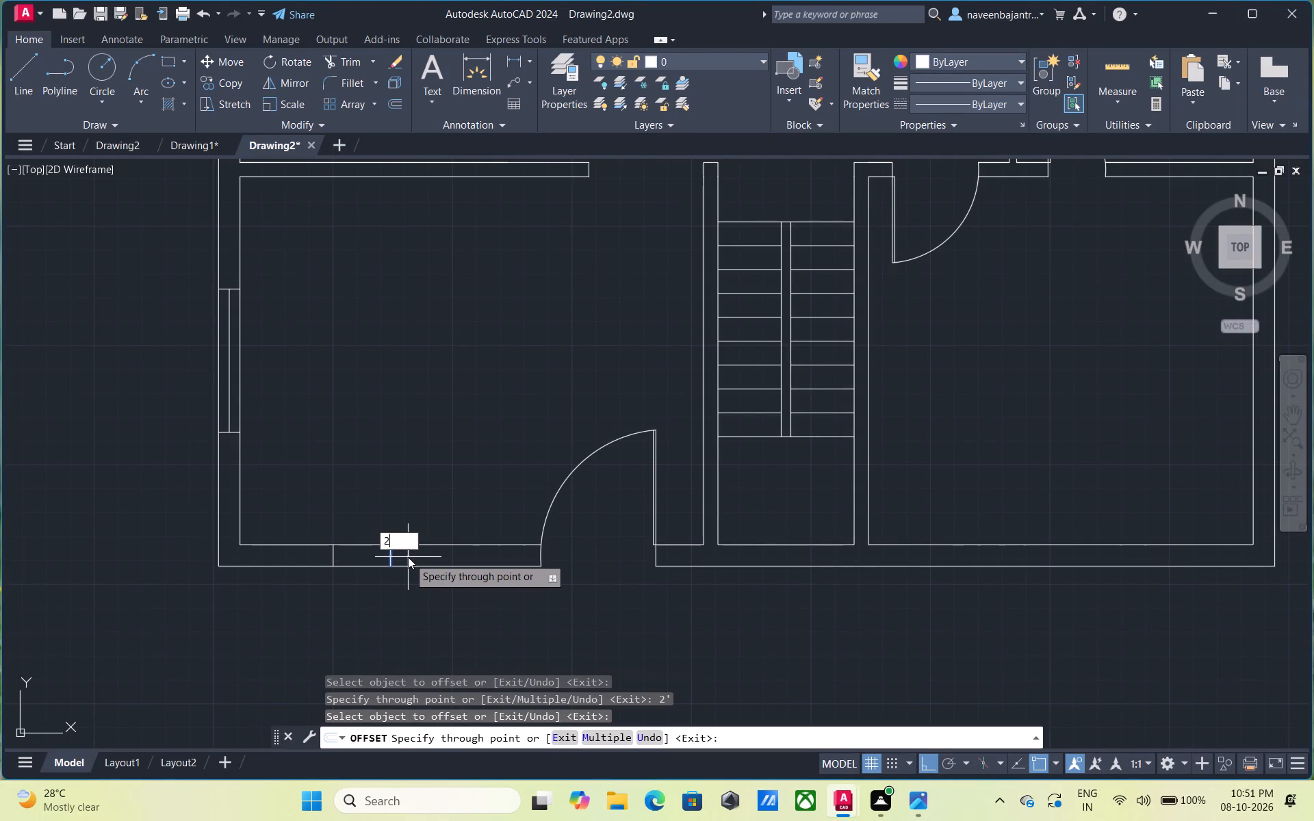
key(apostrophe)
key(Return)
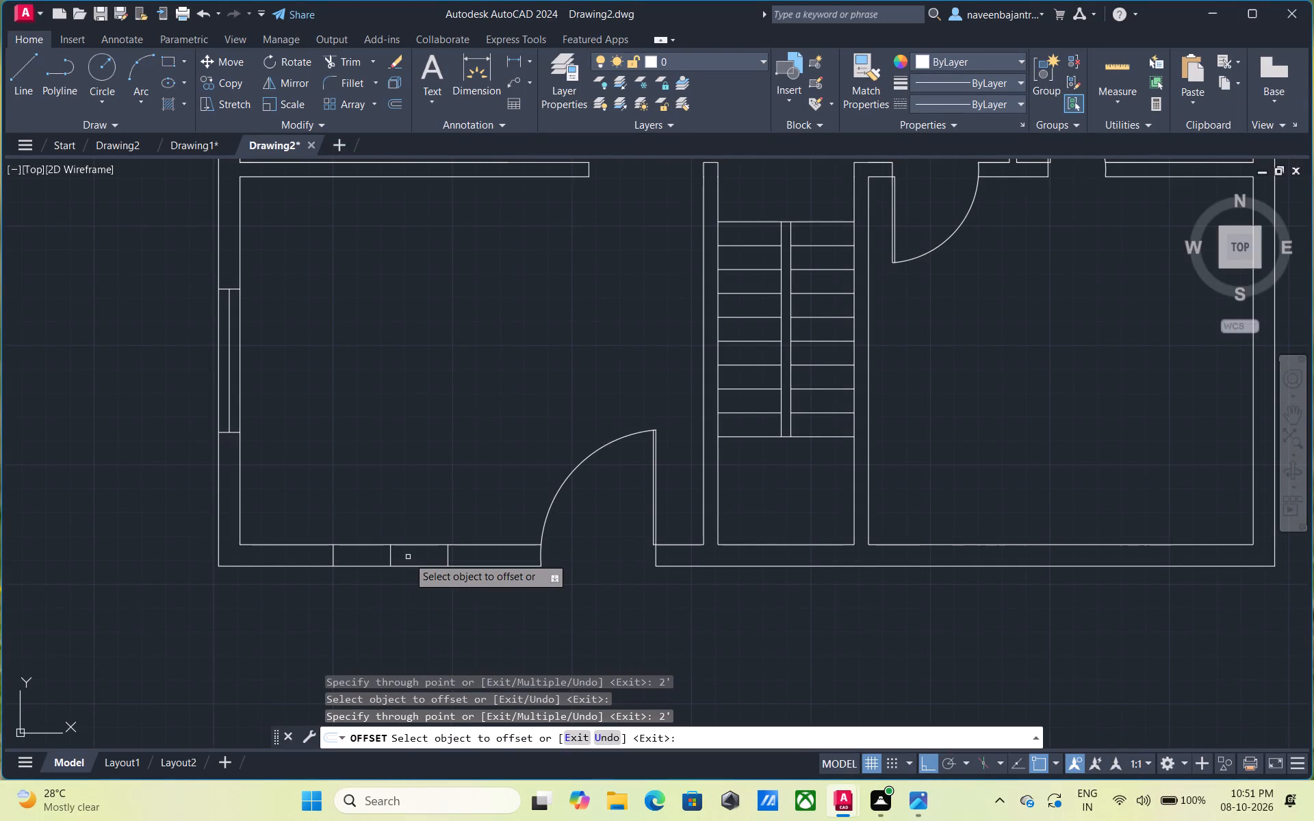
key(Escape)
Trim away the original middle line between the two window end lines in the bottom wall.
text(tr)
key(space)
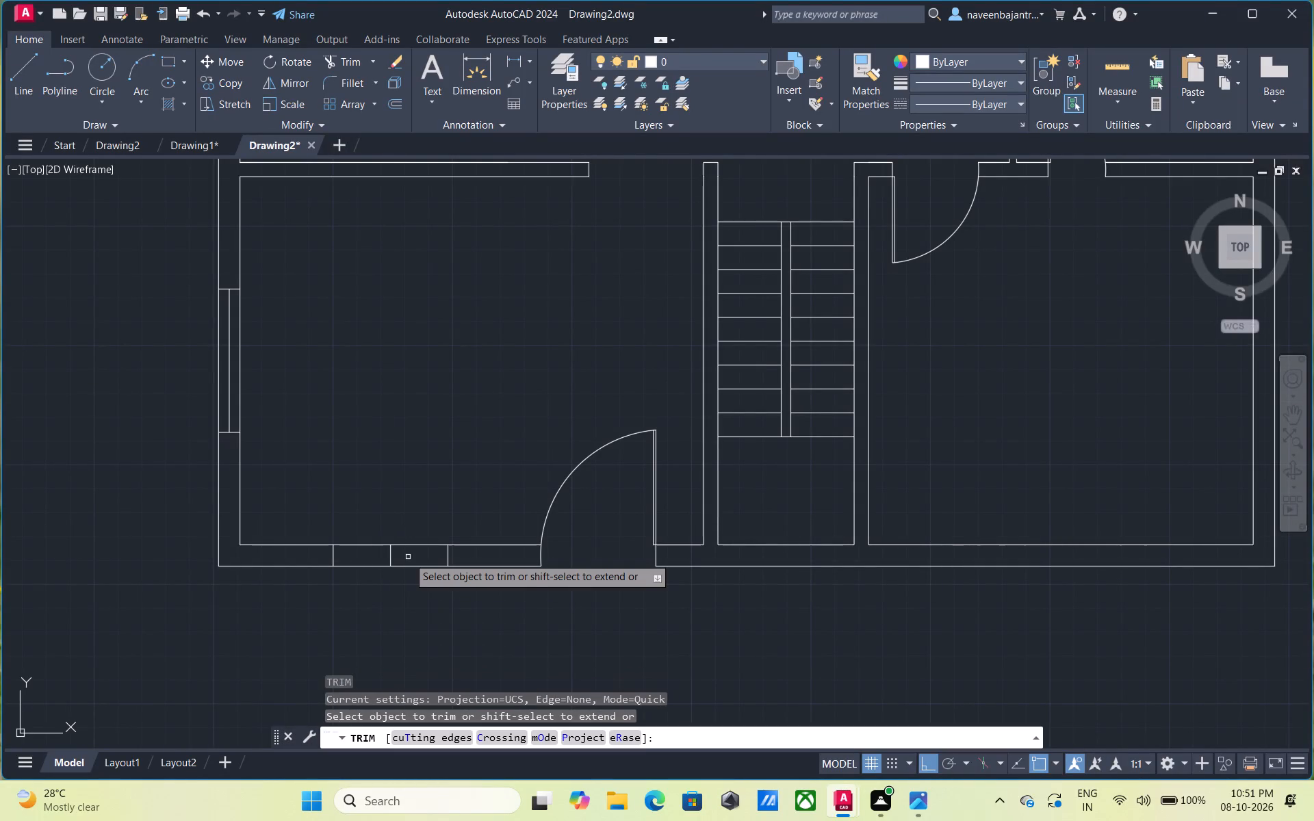
scroll(408, 557, up, 1)
click(380, 559)
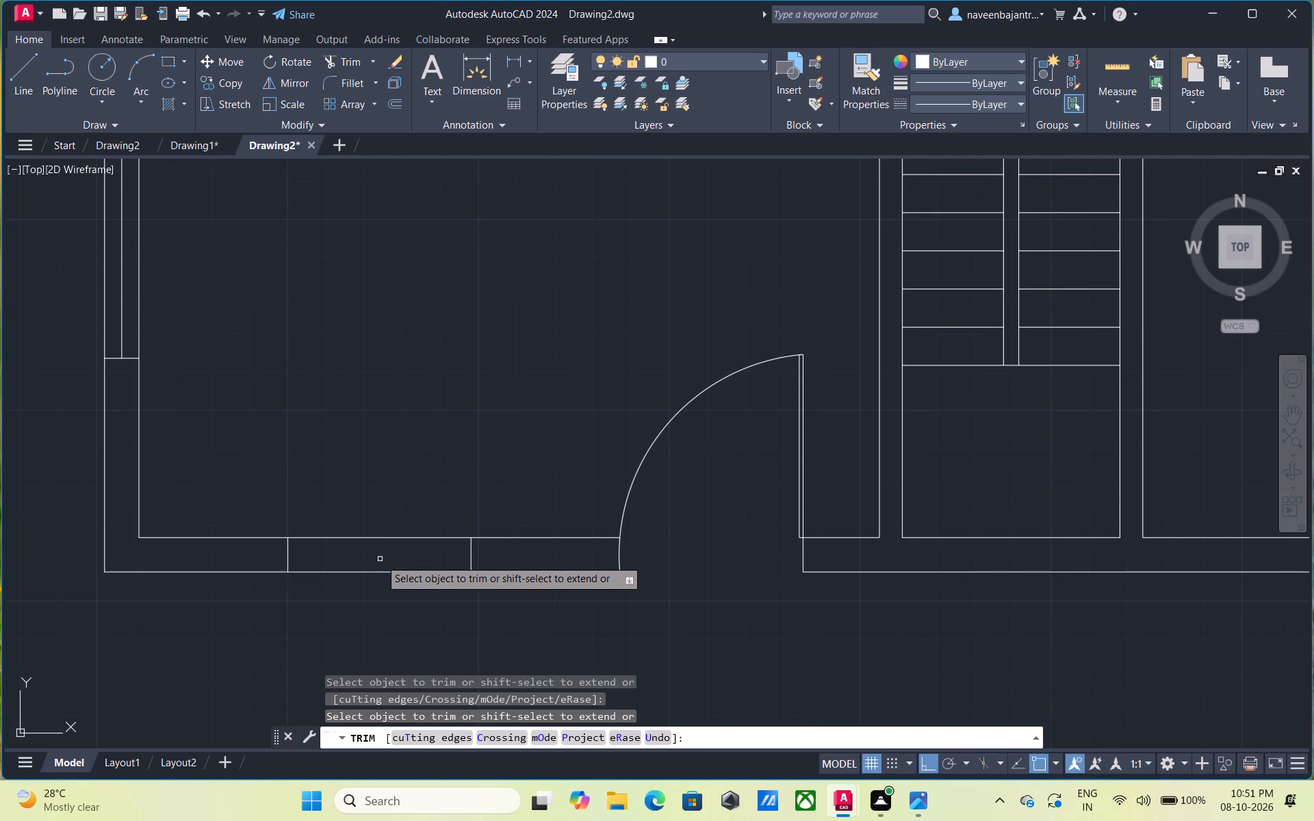
key(Escape)
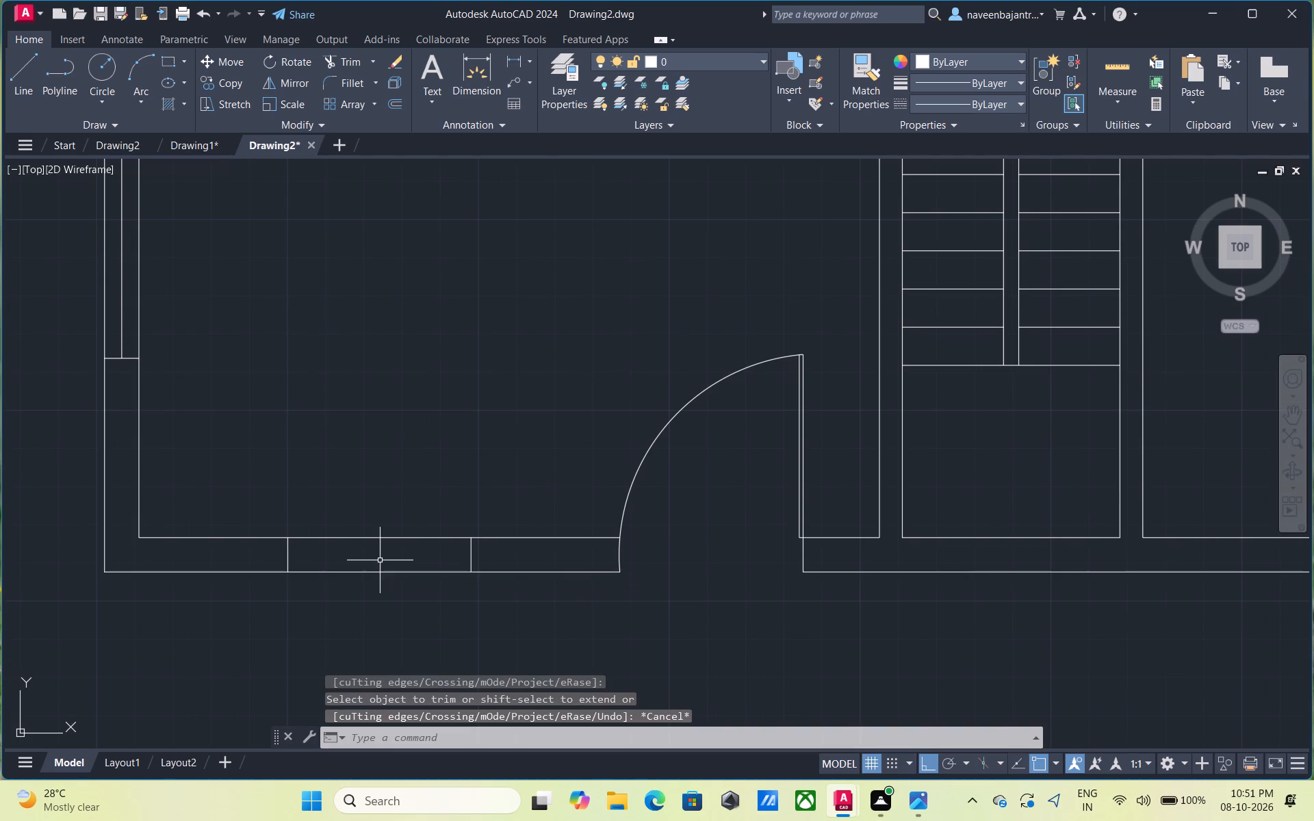
Offset the outer line of the bottom wall 4.5" inward as the window's centre line.
text(o)
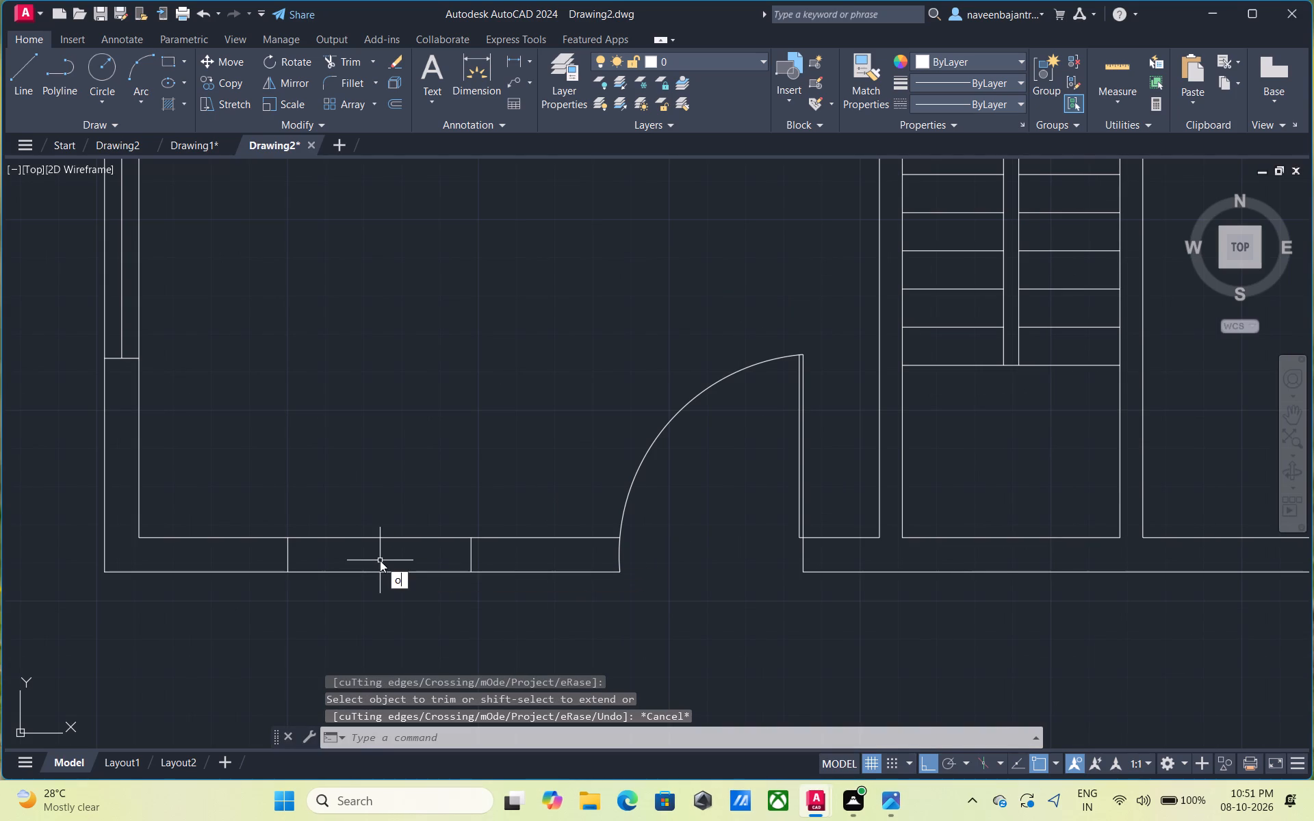
key(space)
key(space)
click(380, 571)
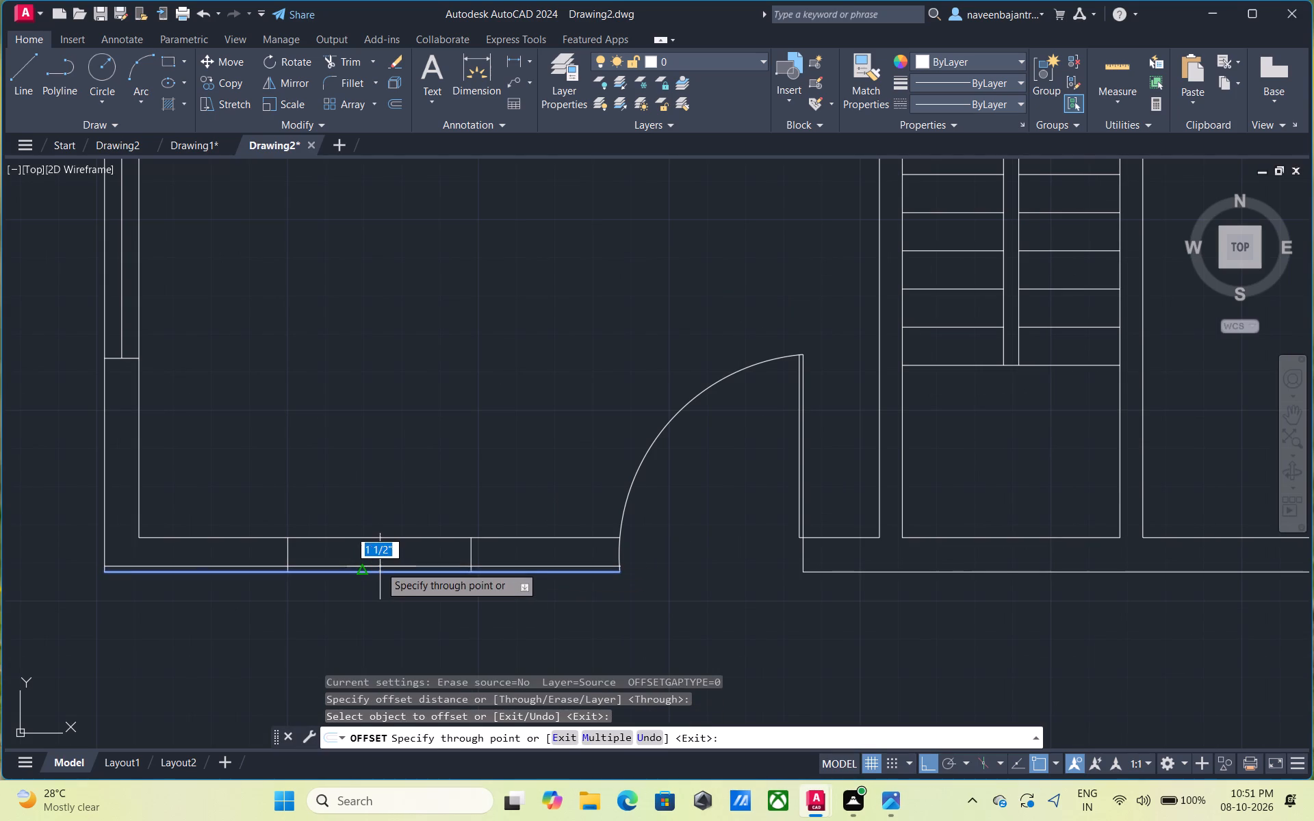
text(4.5)
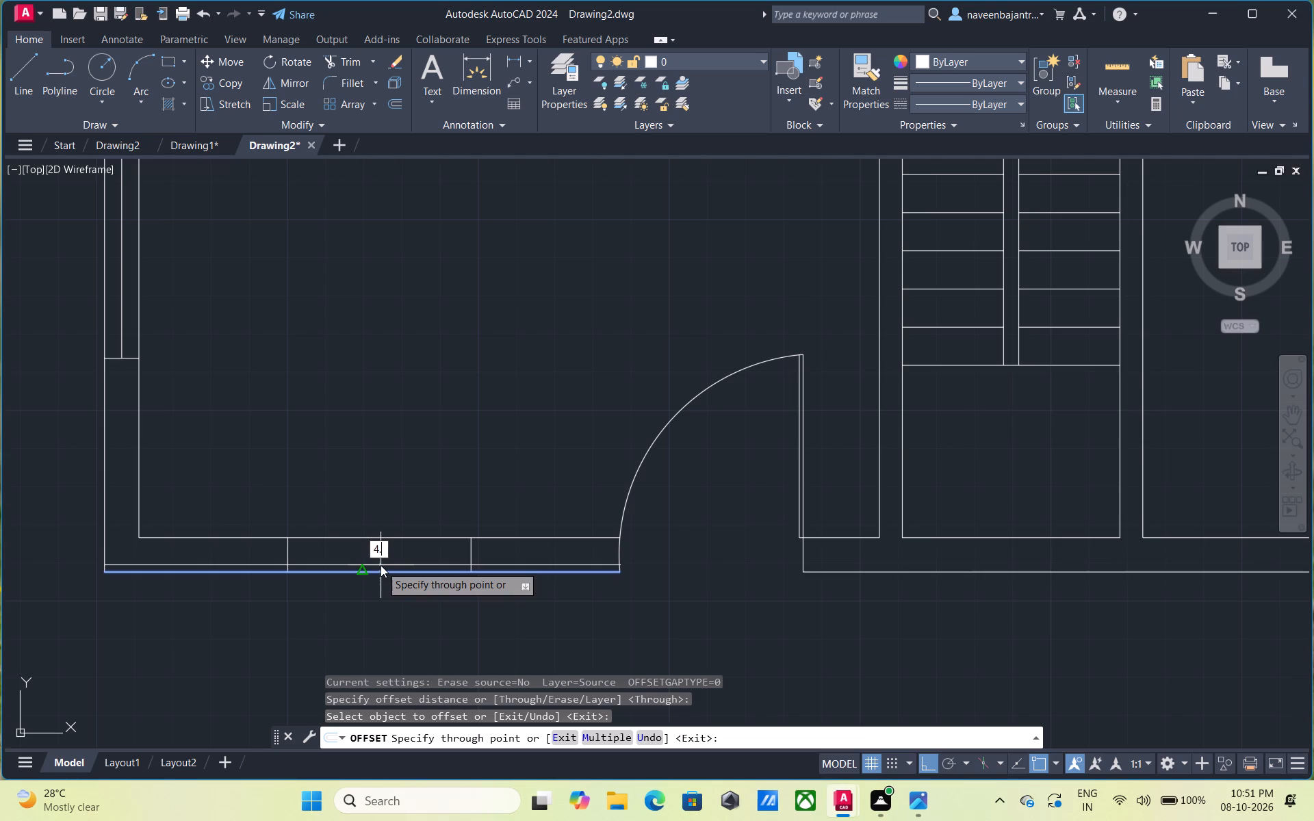
key(shift+quotedbl)
key(Return)
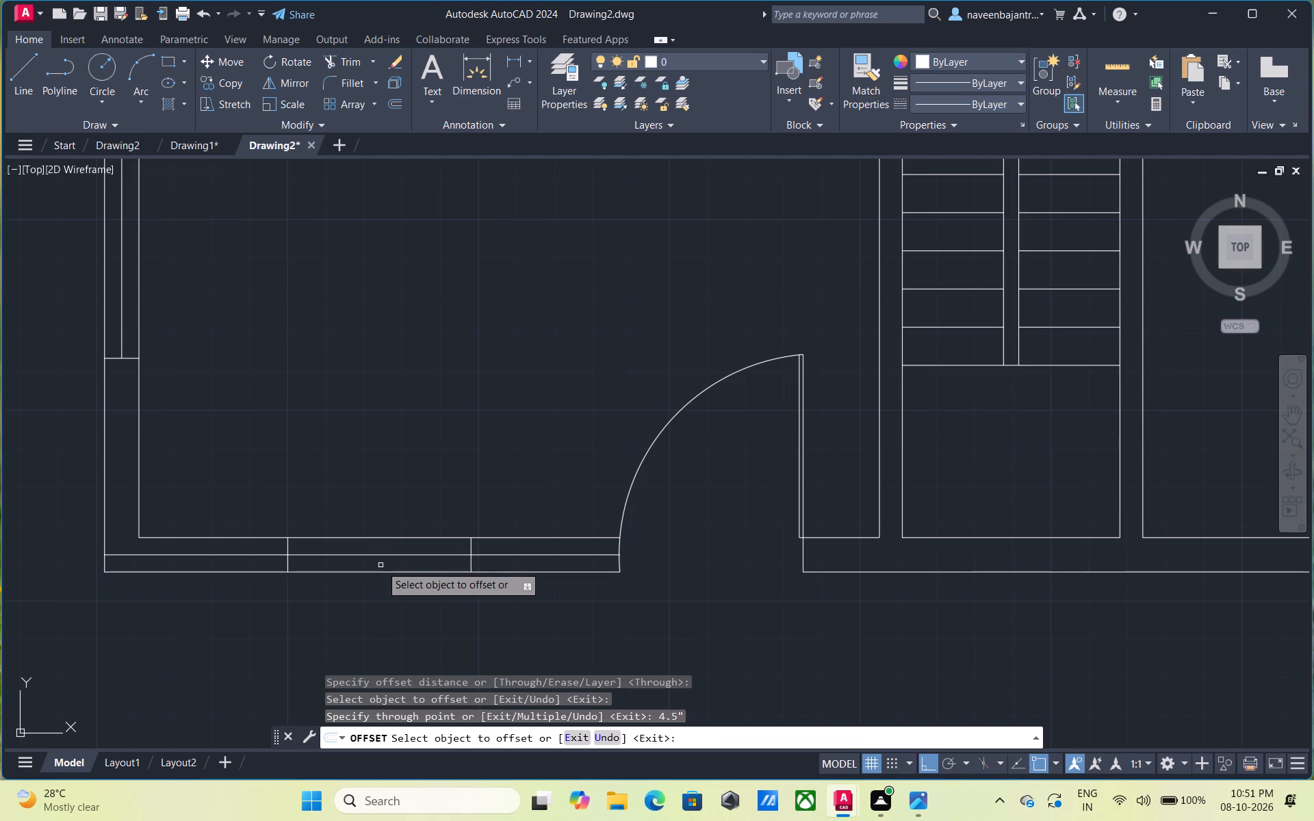
key(Escape)
Trim the offset centre line on both sides of the window so it only spans between the end lines.
text(tr)
key(space)
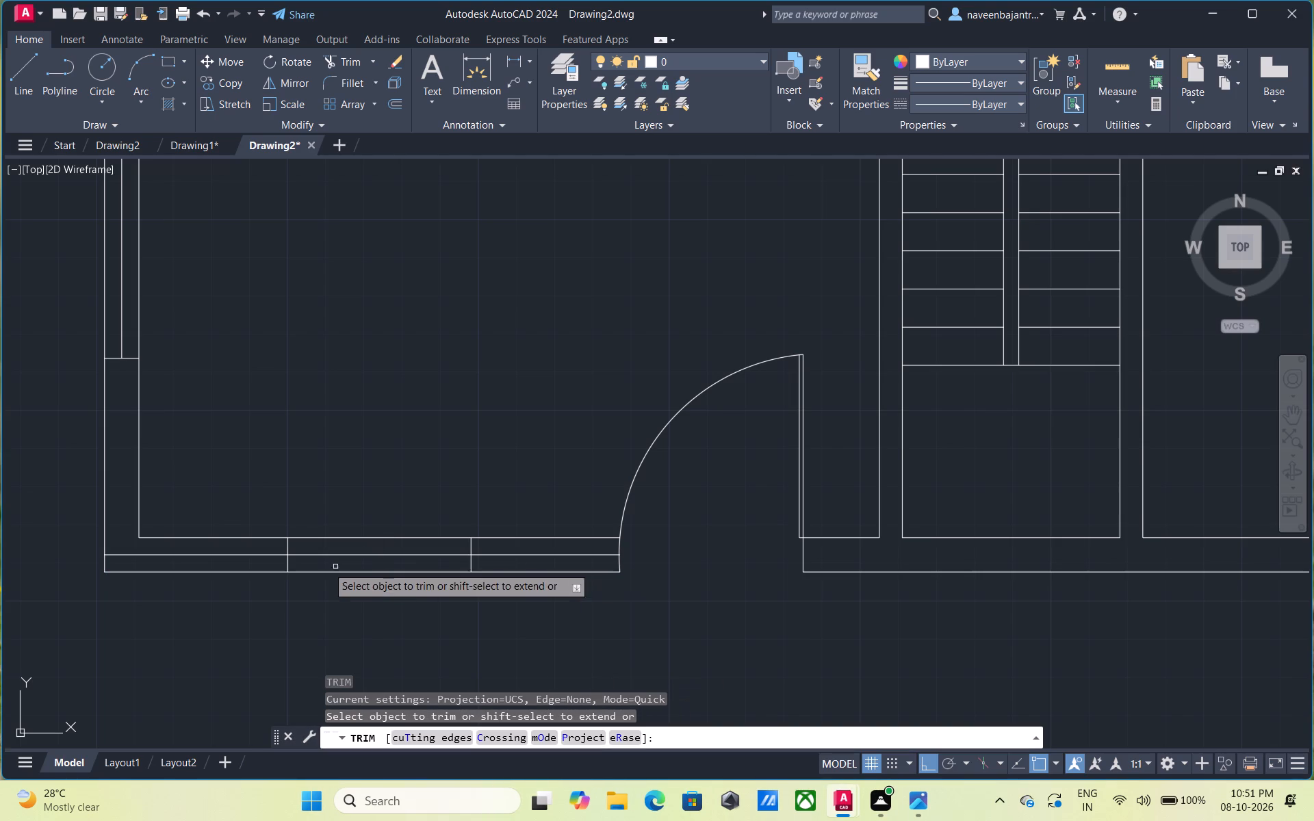
click(254, 556)
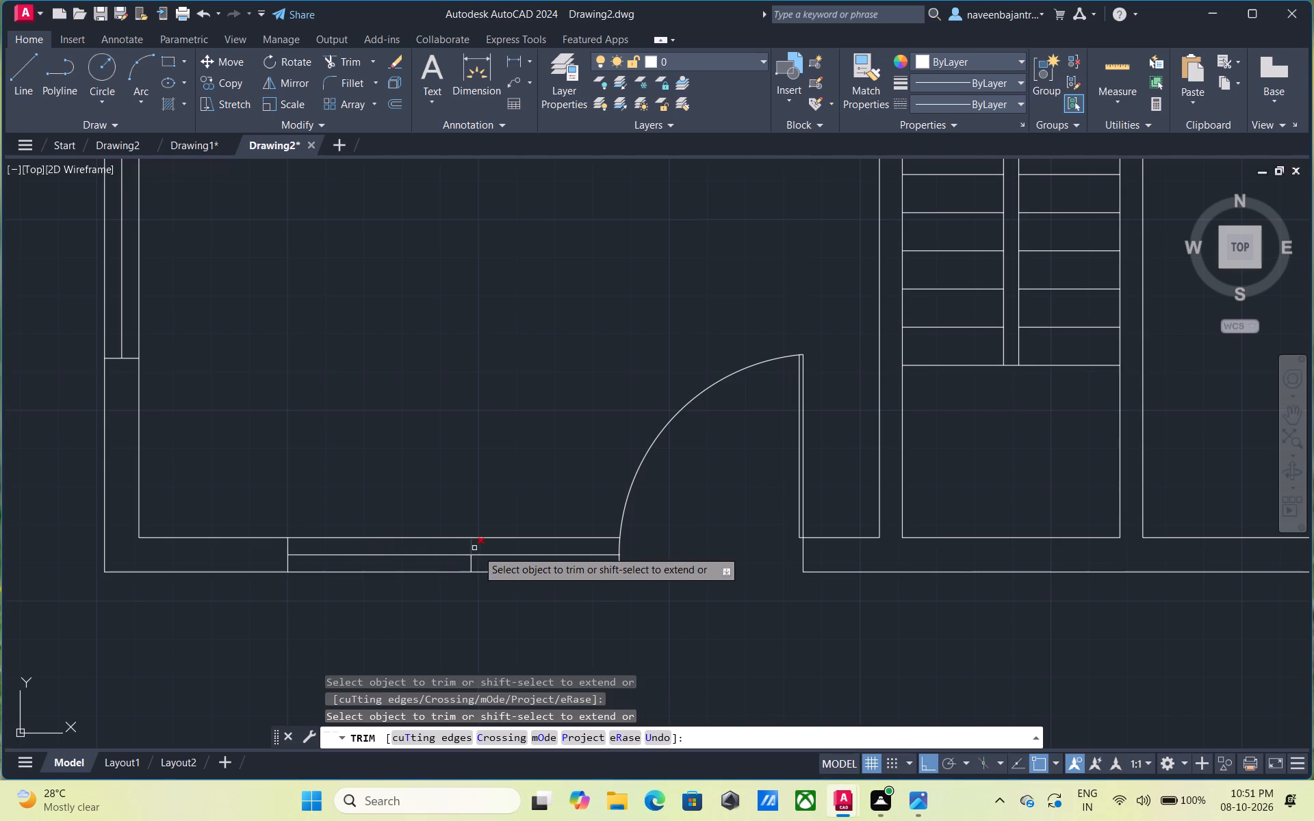
click(486, 557)
scroll(486, 557, down, 2)
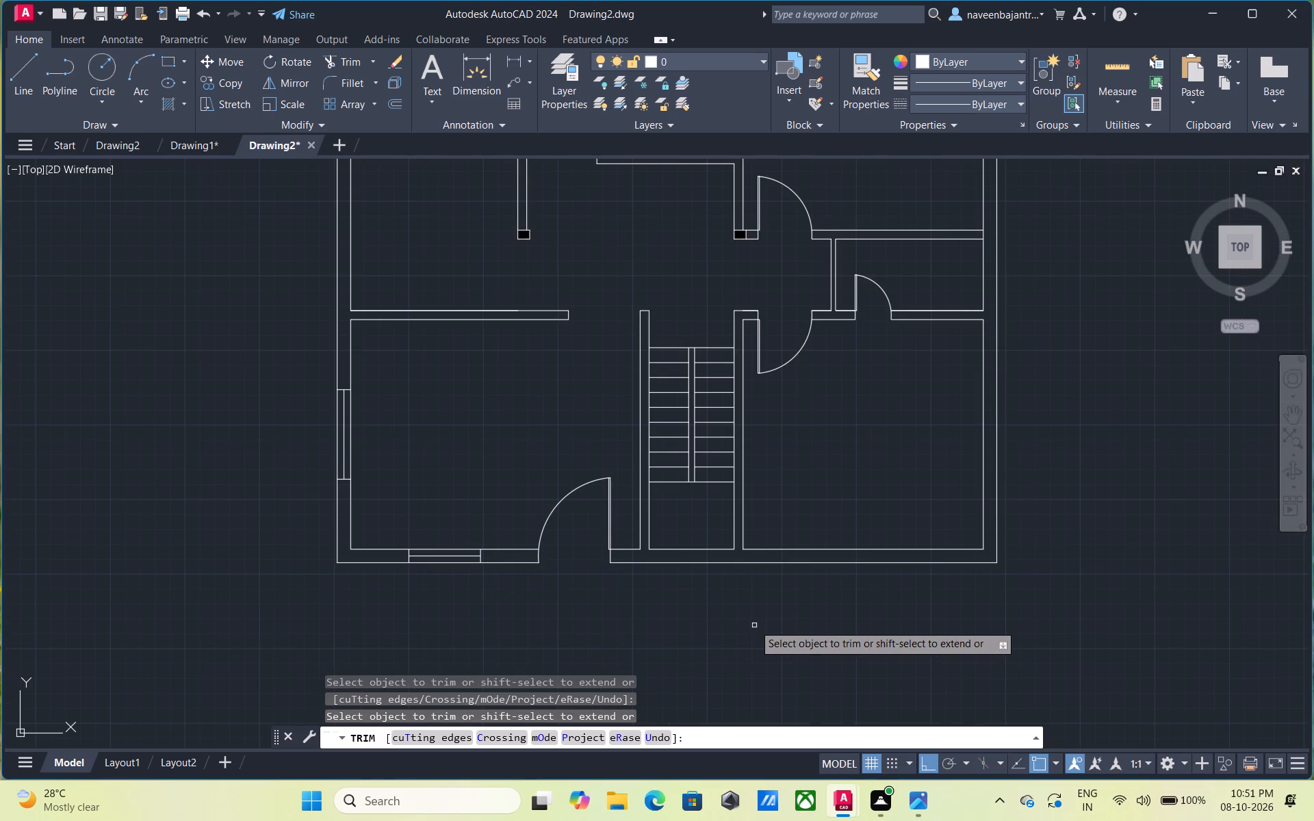
middle_drag(738, 618, 447, 625)
key(Escape)
Draw a short line across the lower-right room's bottom wall from the inner line's midpoint, trimming the overhang beyond the outer wall line.
text(l)
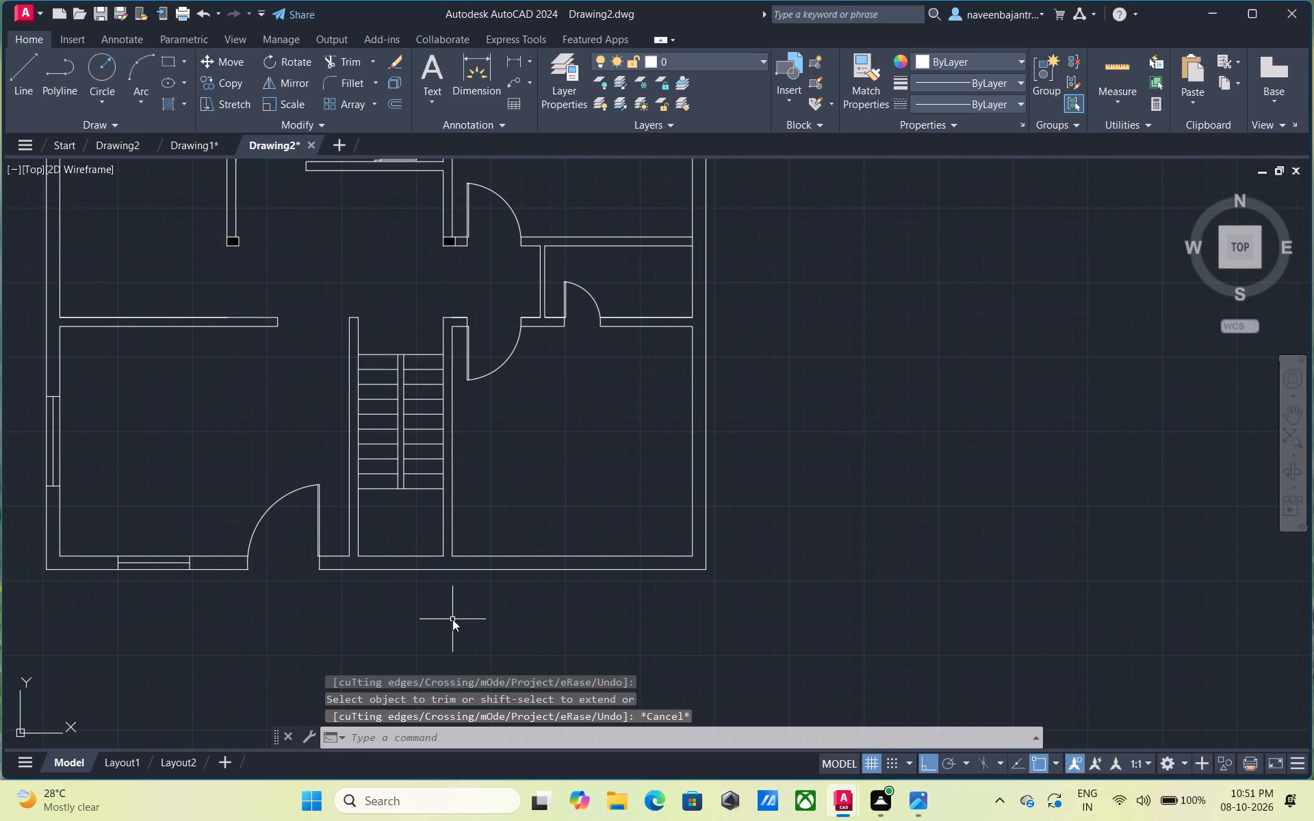
key(space)
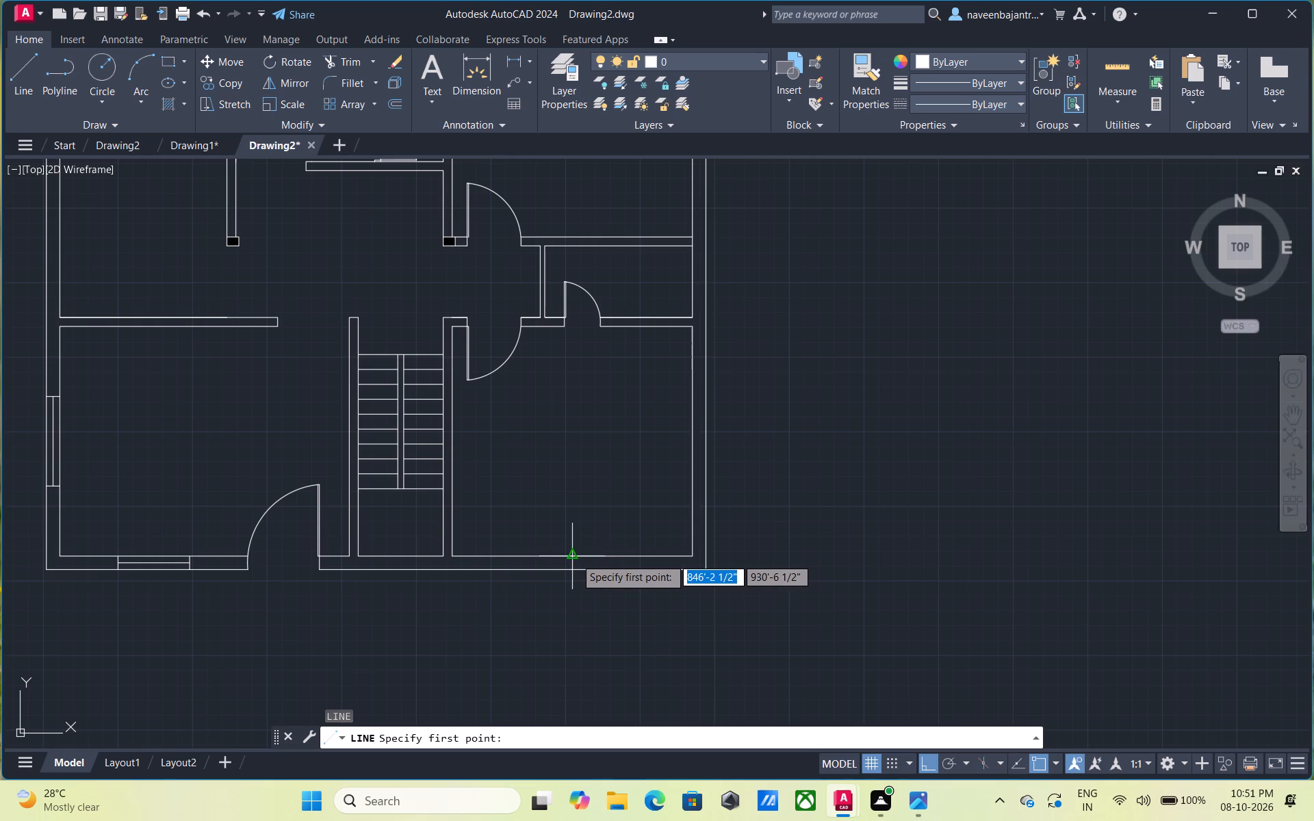
click(575, 558)
click(575, 582)
key(Escape)
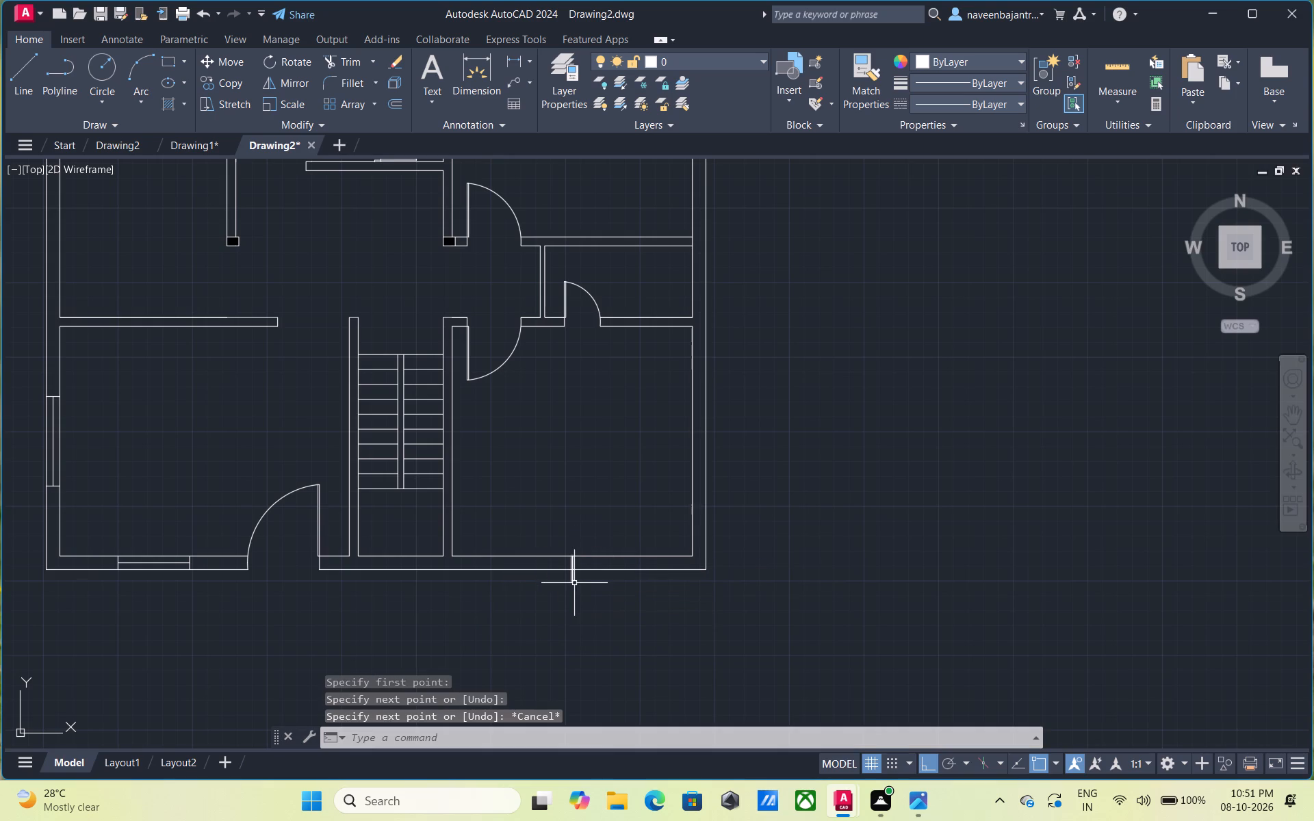
text(tr)
key(space)
click(571, 581)
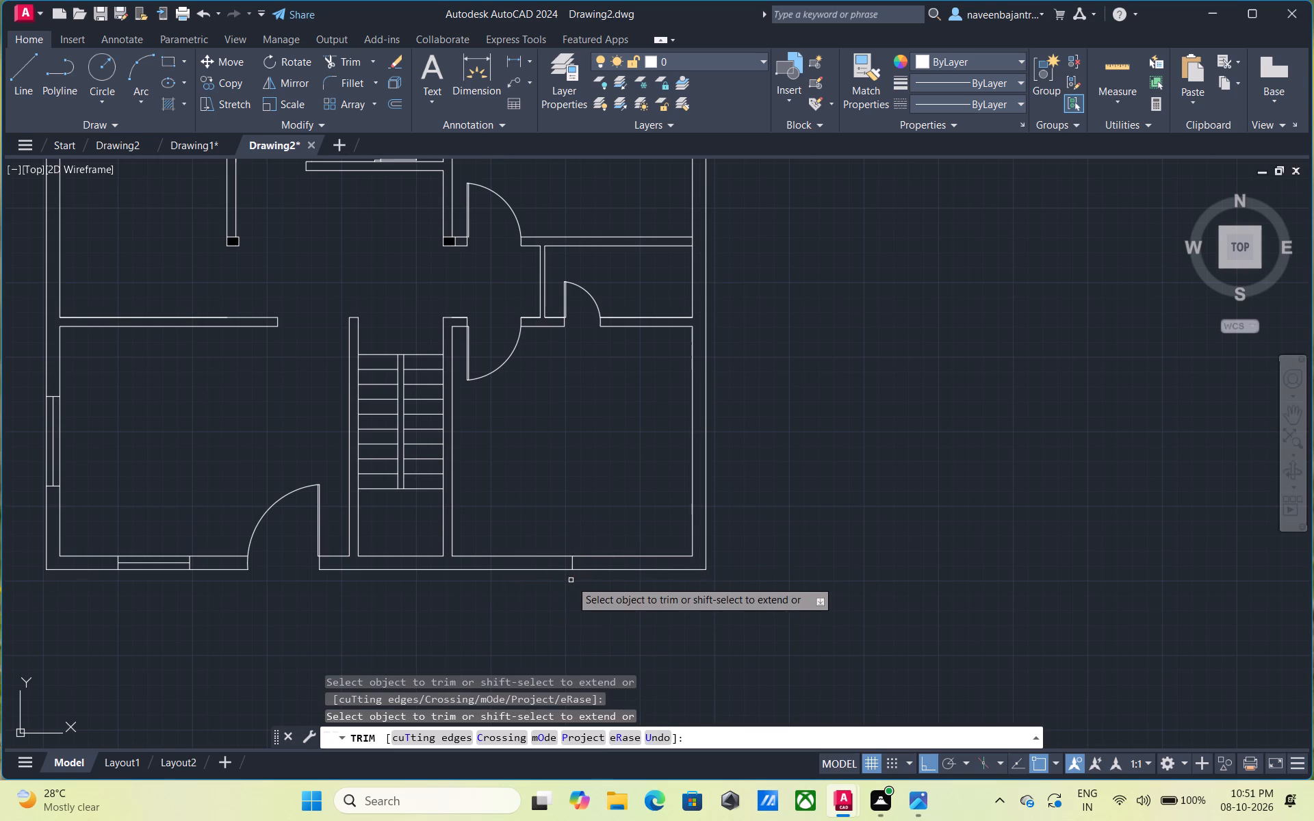
key(Escape)
Offset the short line across the lower-right room's bottom wall by 2.5' to each side as window end lines.
text(o)
key(space)
key(space)
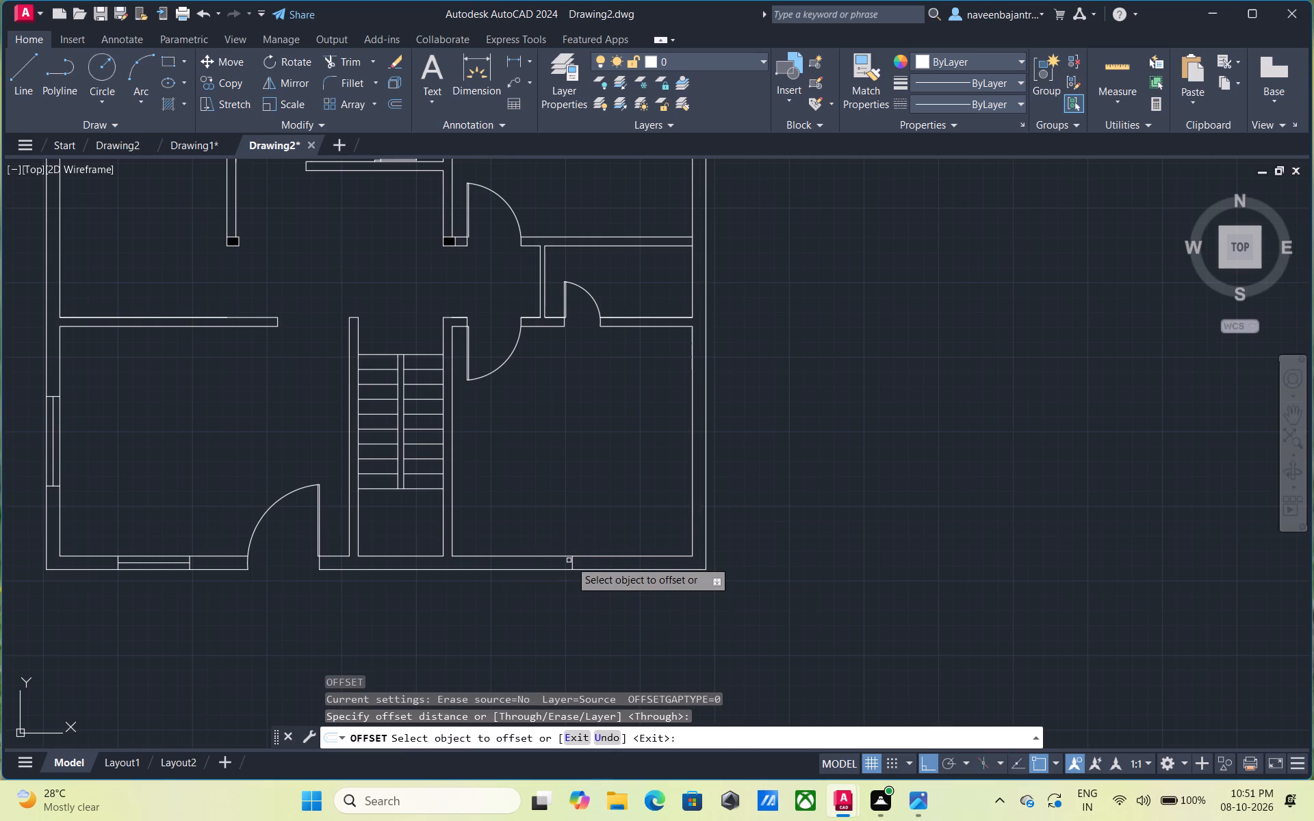
click(574, 564)
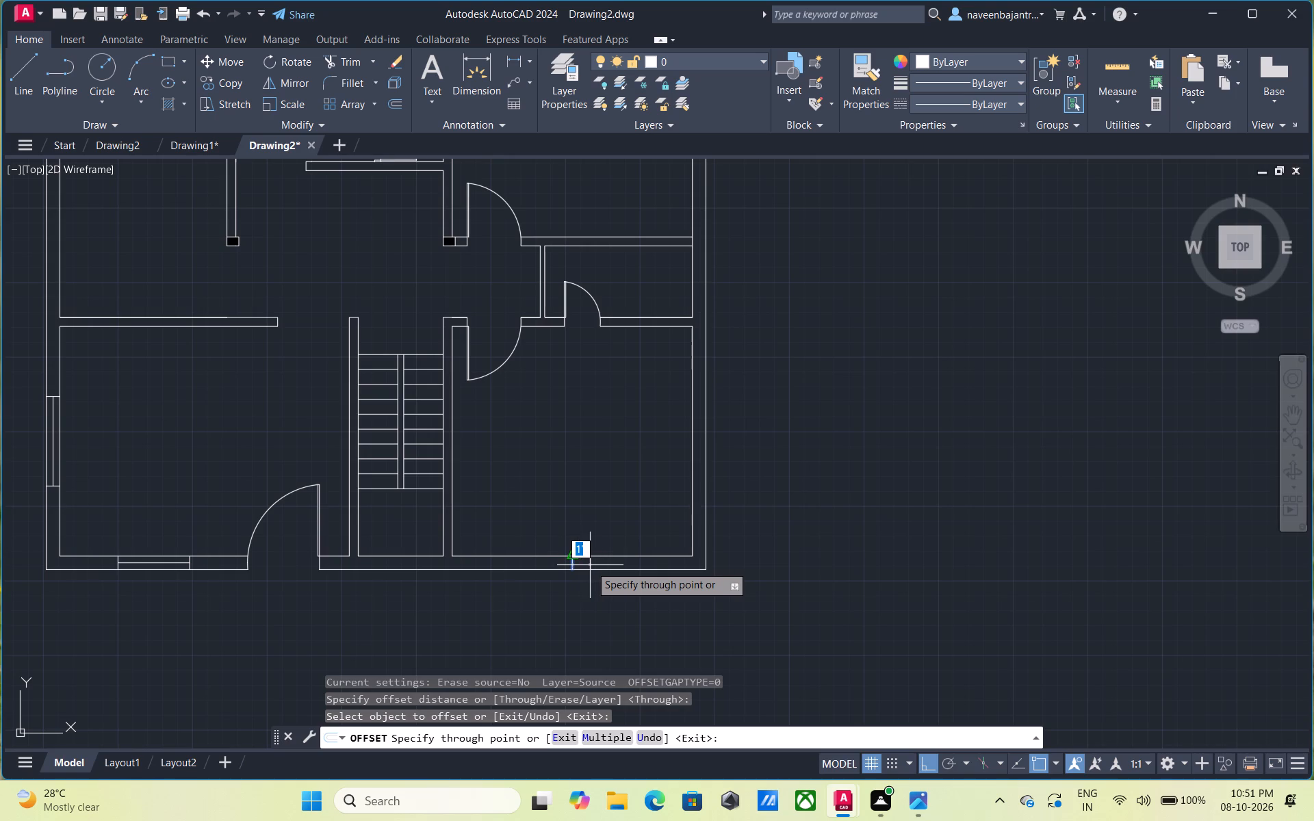
text(2.5)
key(apostrophe)
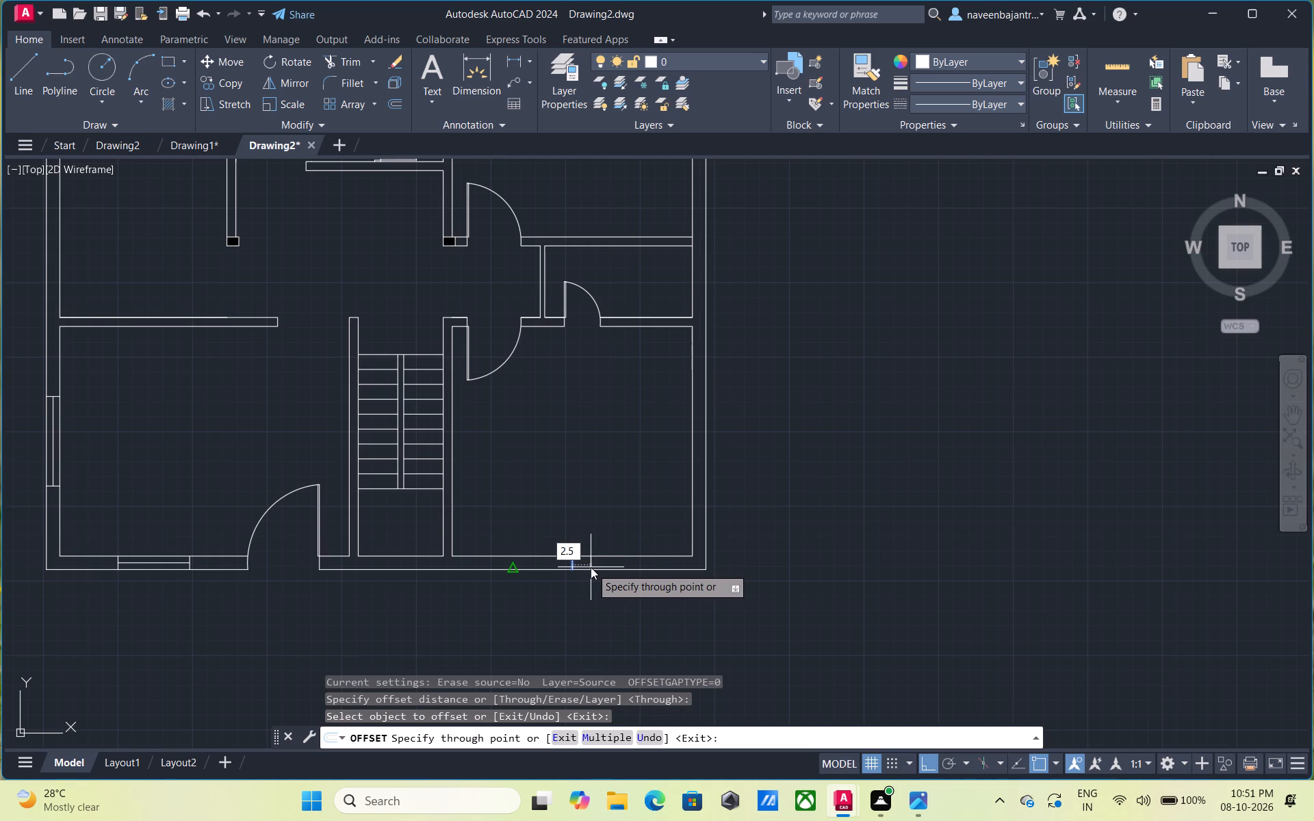
key(Return)
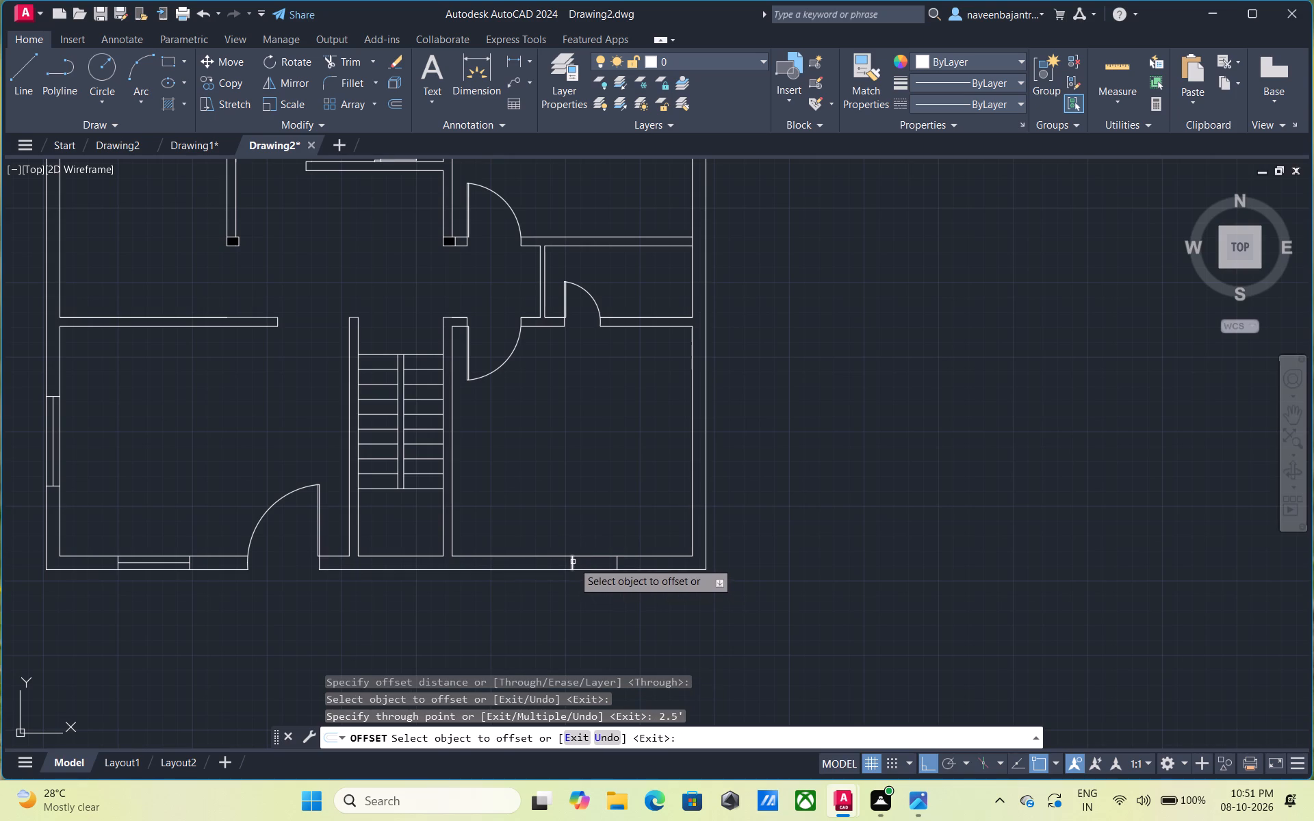
click(573, 562)
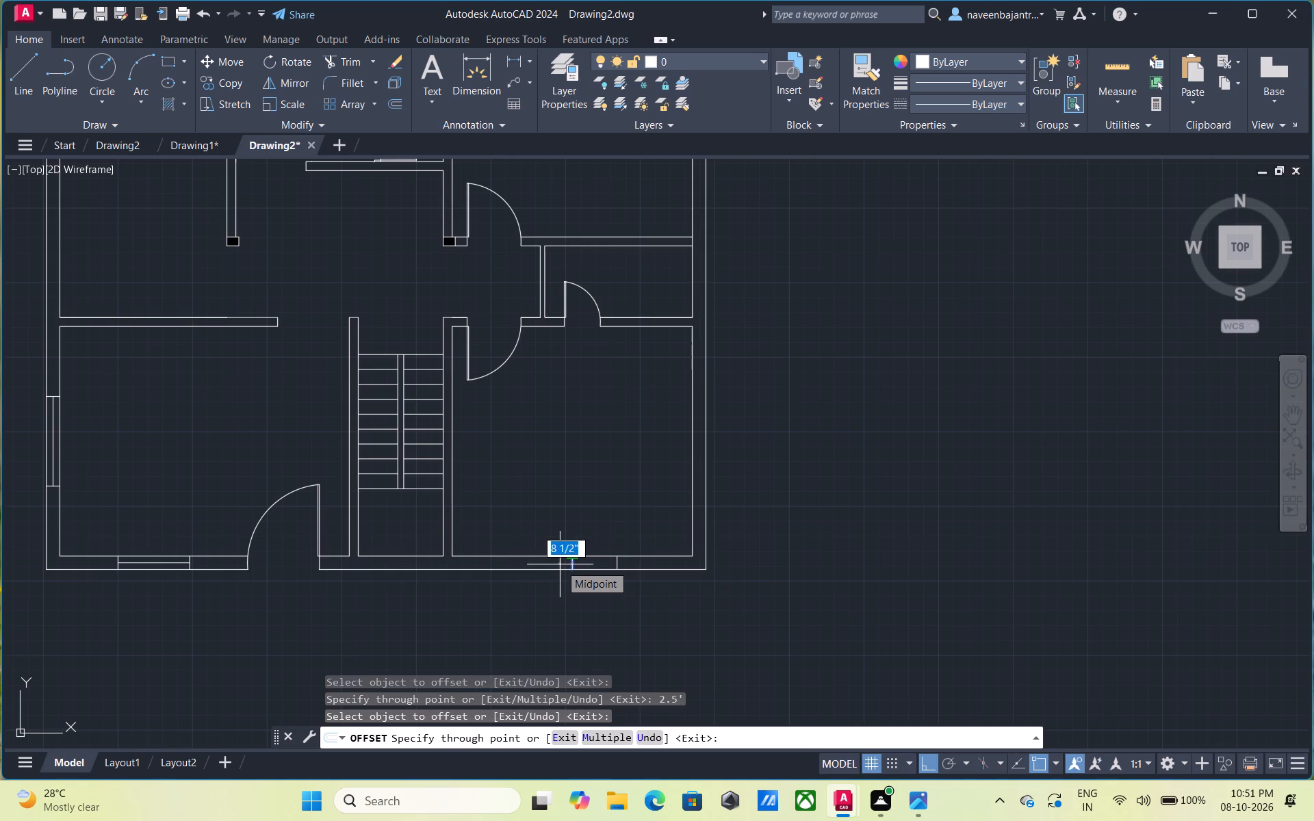
text(2.5)
key(apostrophe)
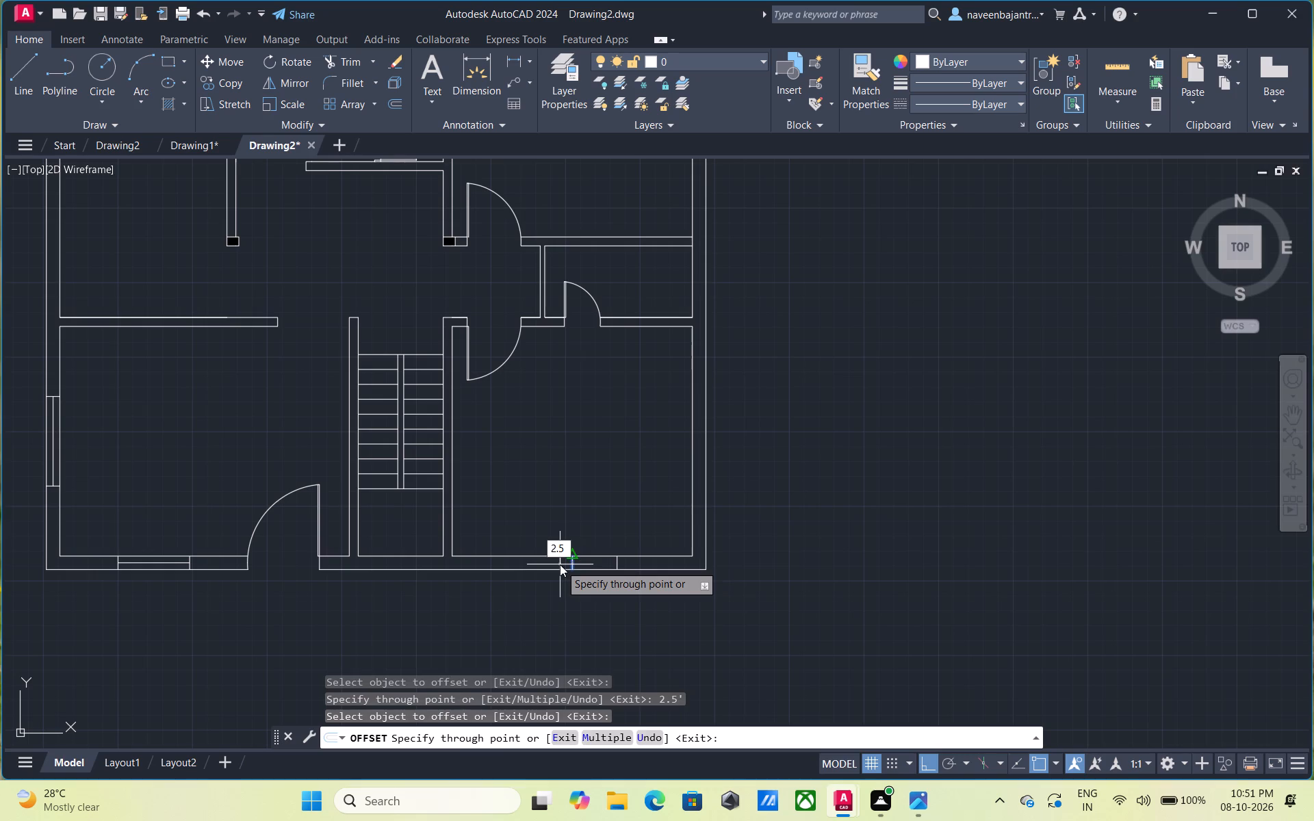
key(Return)
key(Escape)
Trim away the original middle line between the window end lines in the lower-right room's bottom wall.
text(tr)
key(space)
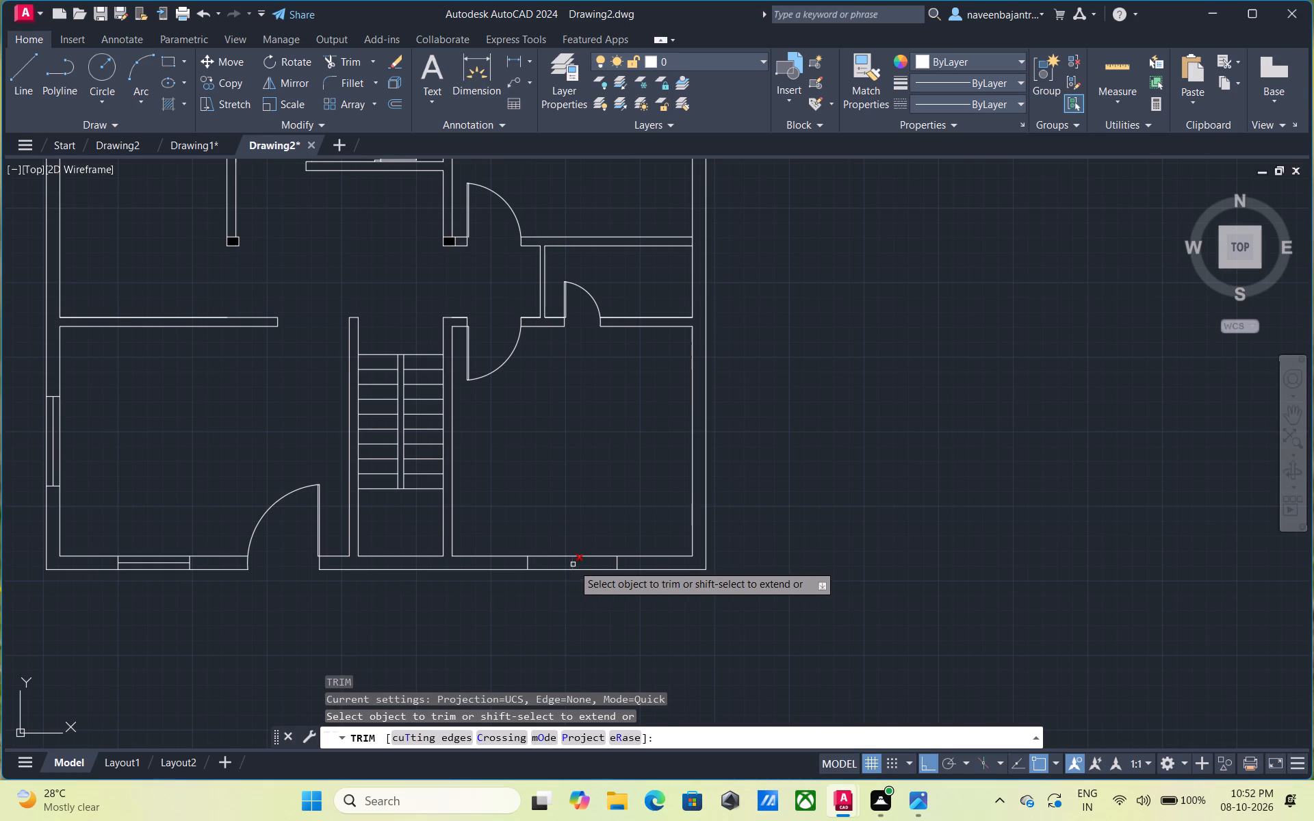
click(573, 564)
key(Escape)
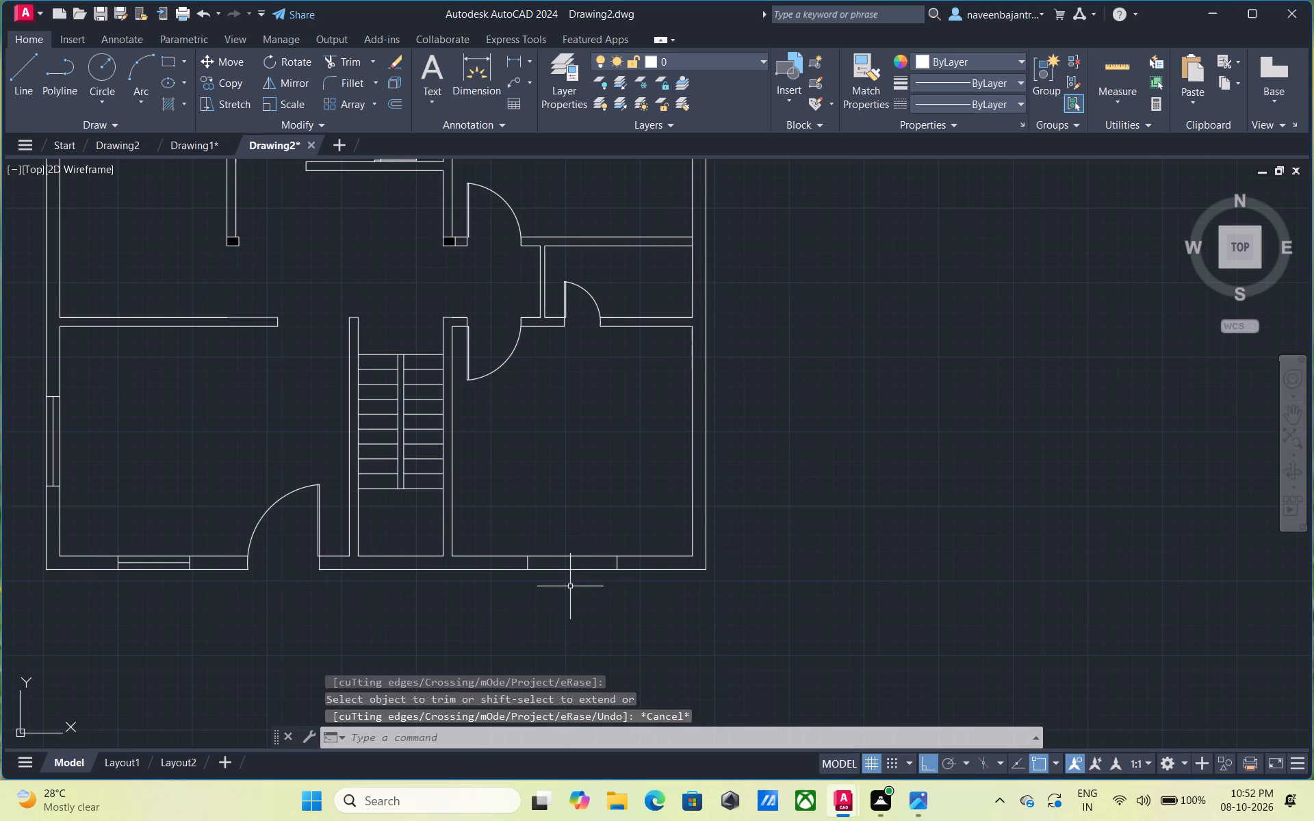
Offset the outer line of the bottom wall below the lower-right room 4.5" inward as the window's centre line.
text(o)
key(space)
key(space)
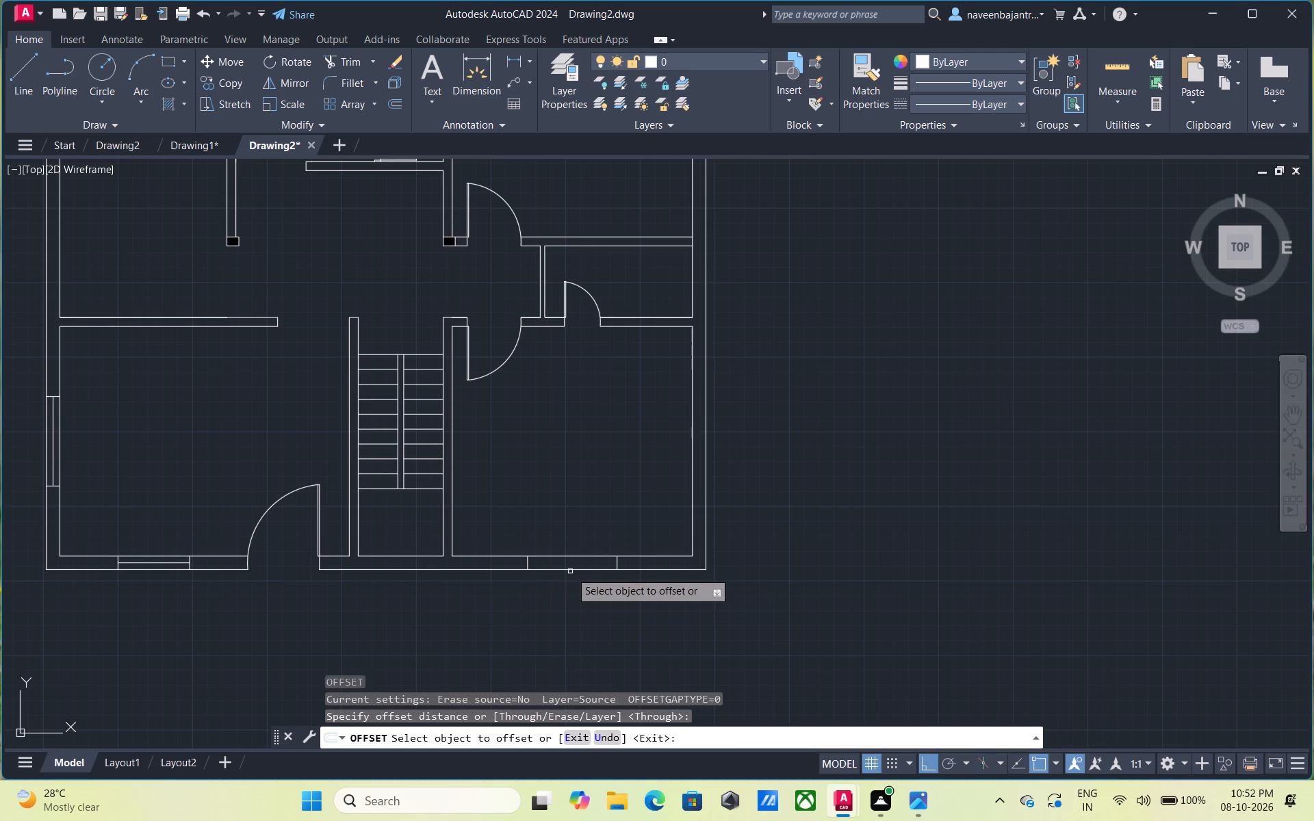
click(570, 571)
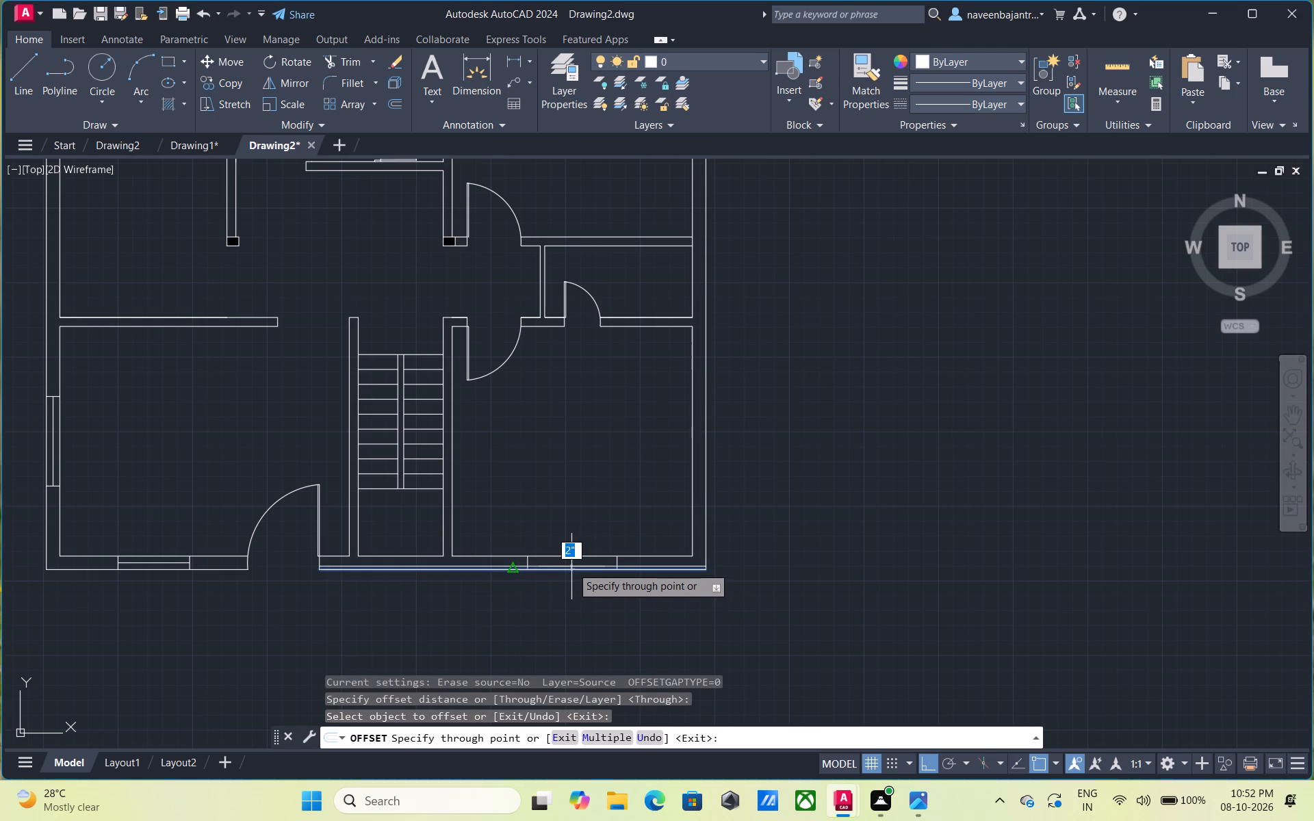
text(4.5)
key(shift+quotedbl)
key(Return)
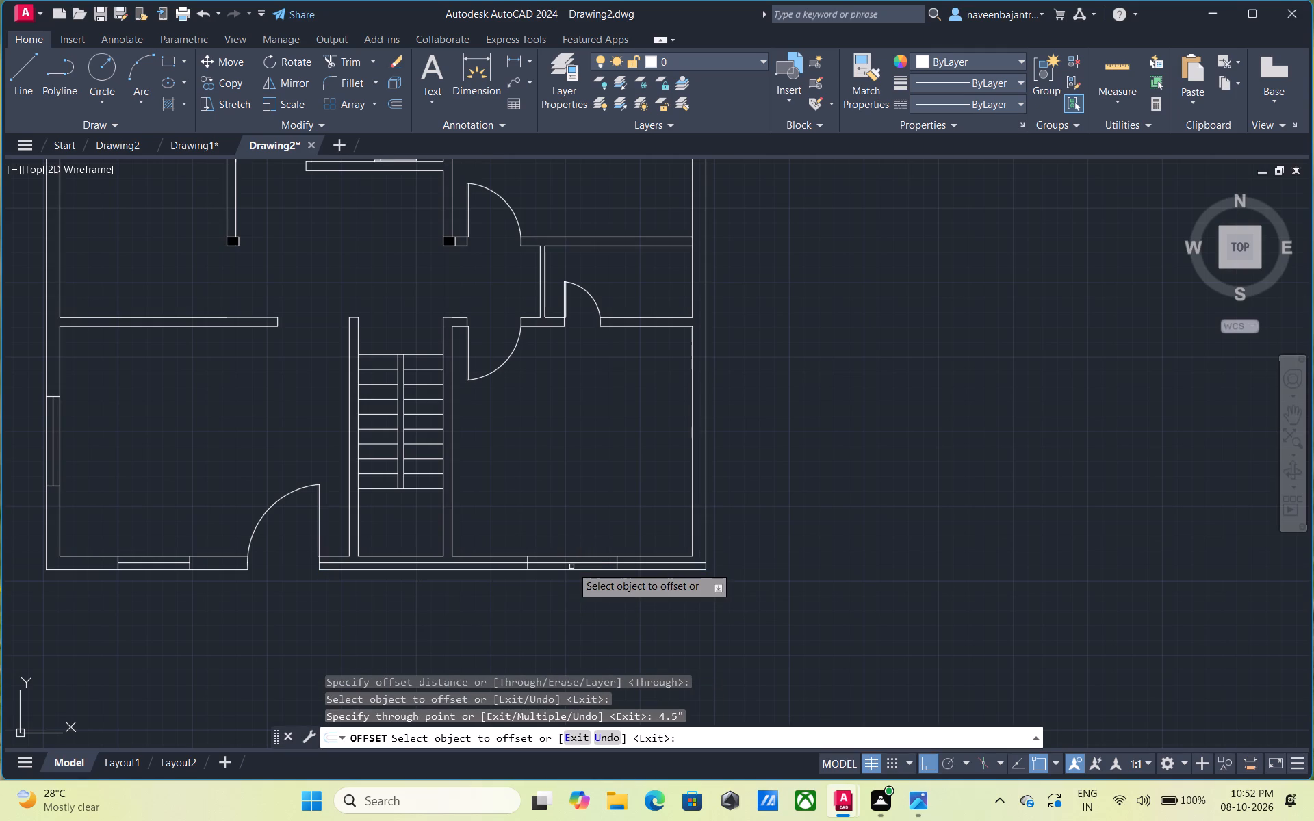
key(Escape)
Trim the offset centre line on both sides of the lower-right room's bottom window so it spans only between the end lines.
text(tr)
key(space)
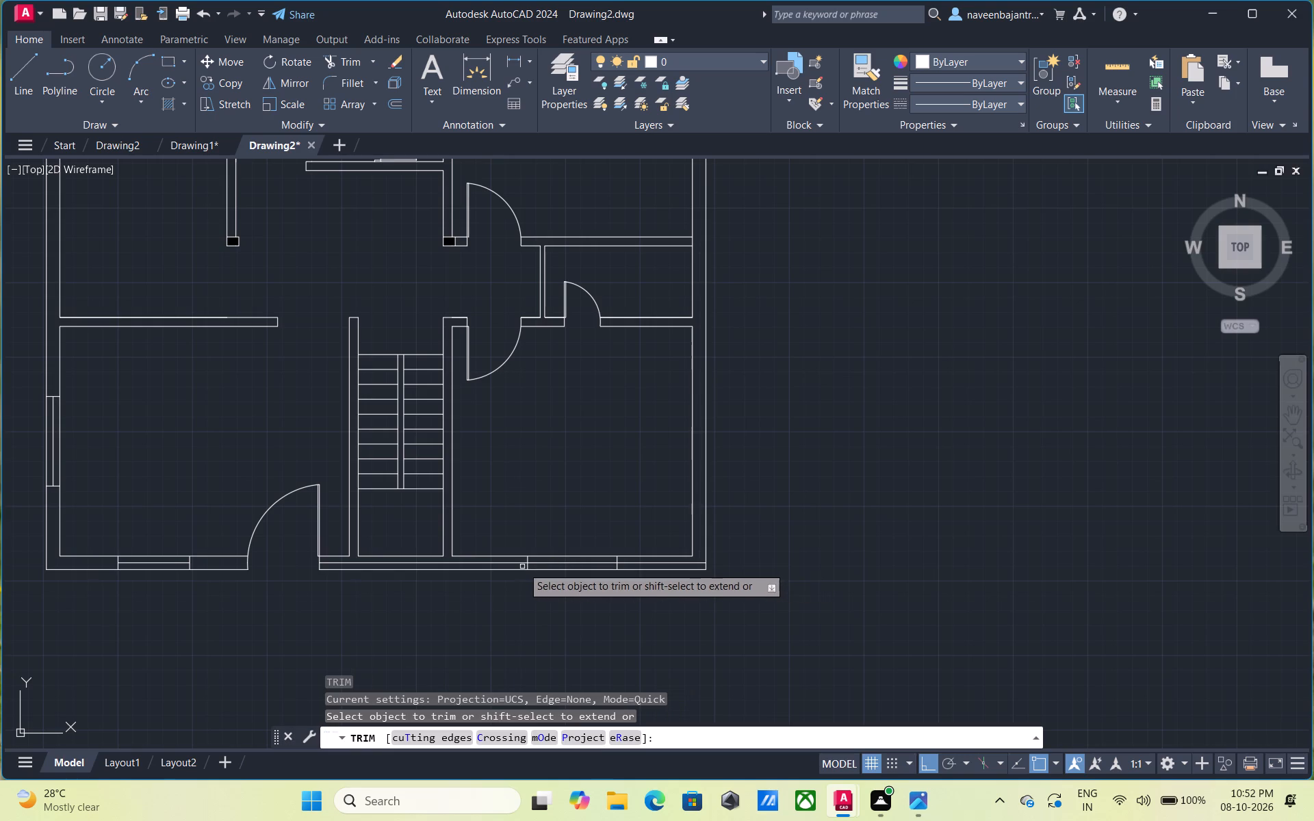
click(513, 564)
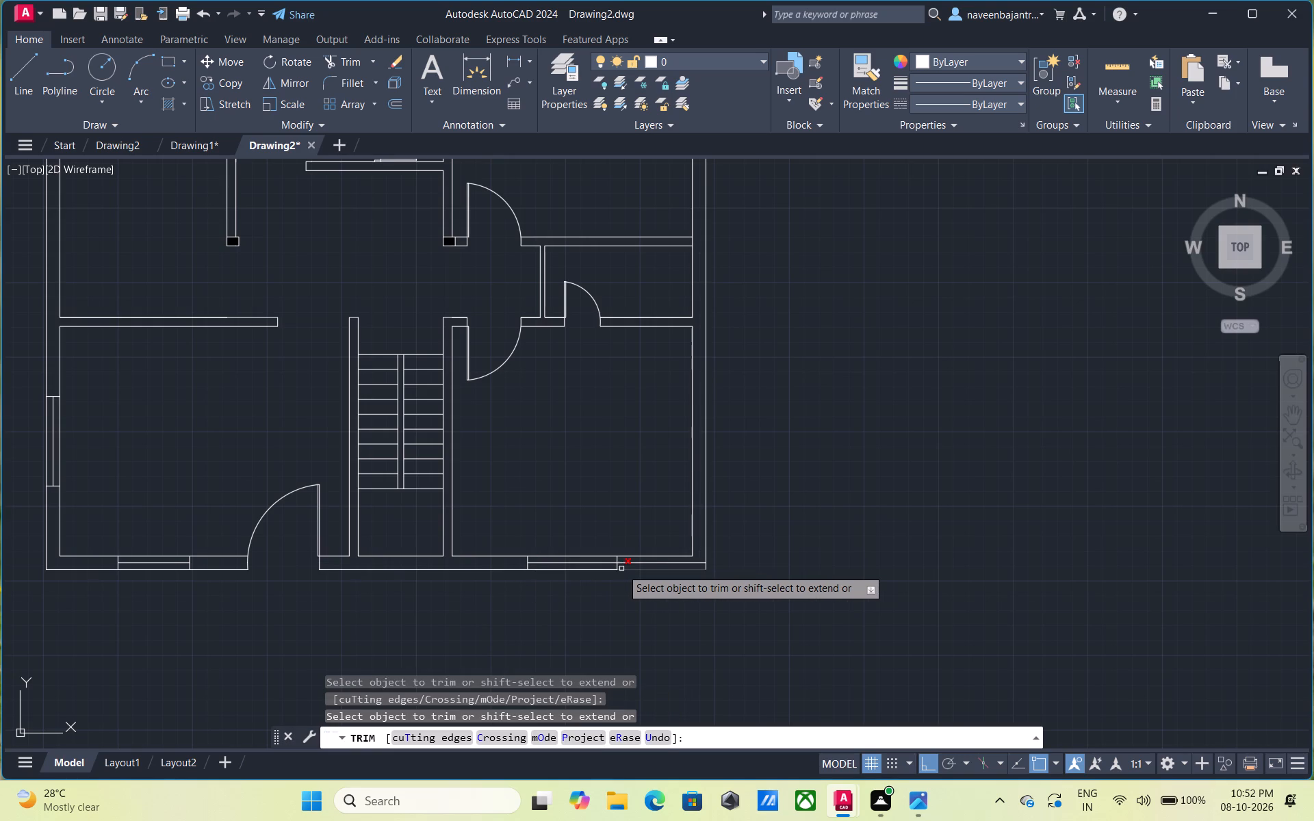
click(630, 565)
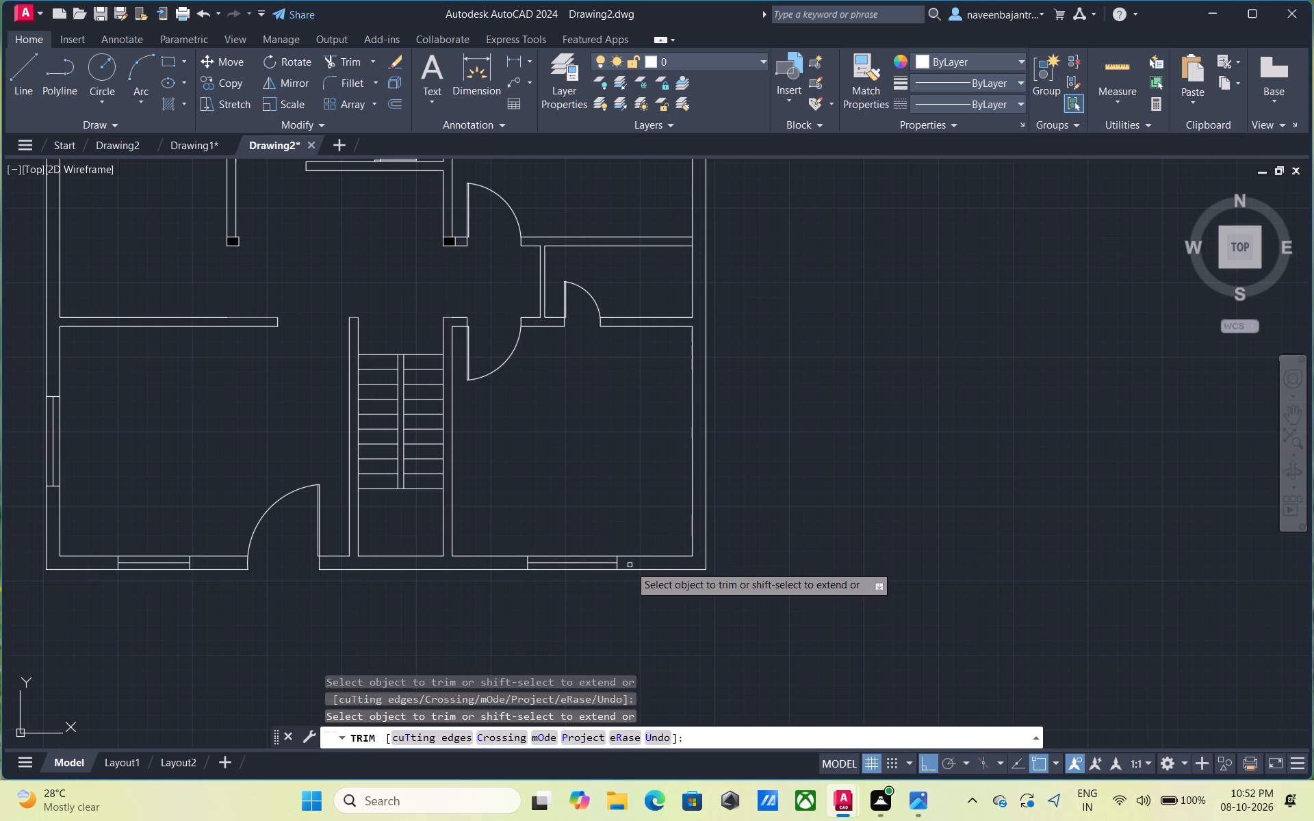
scroll(630, 565, down, 2)
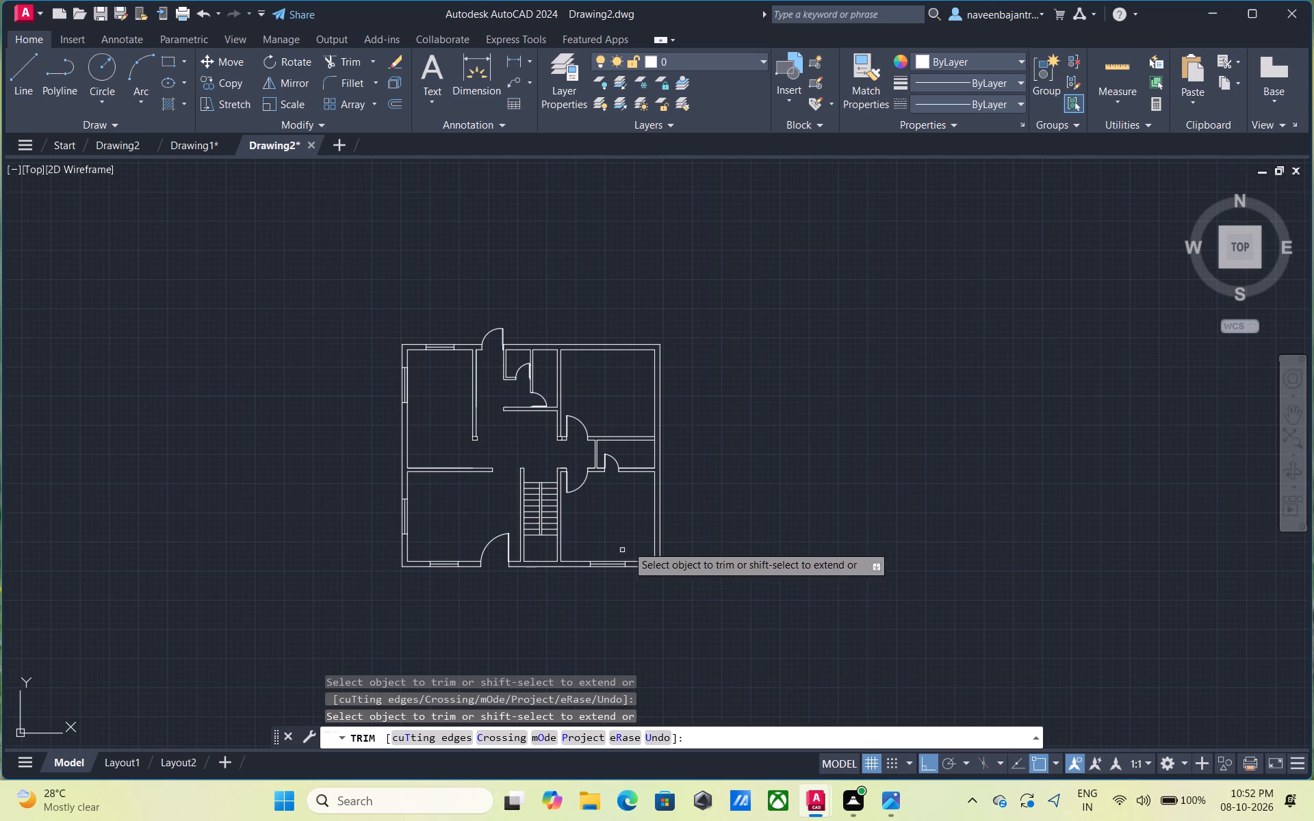
scroll(630, 531, up, 3)
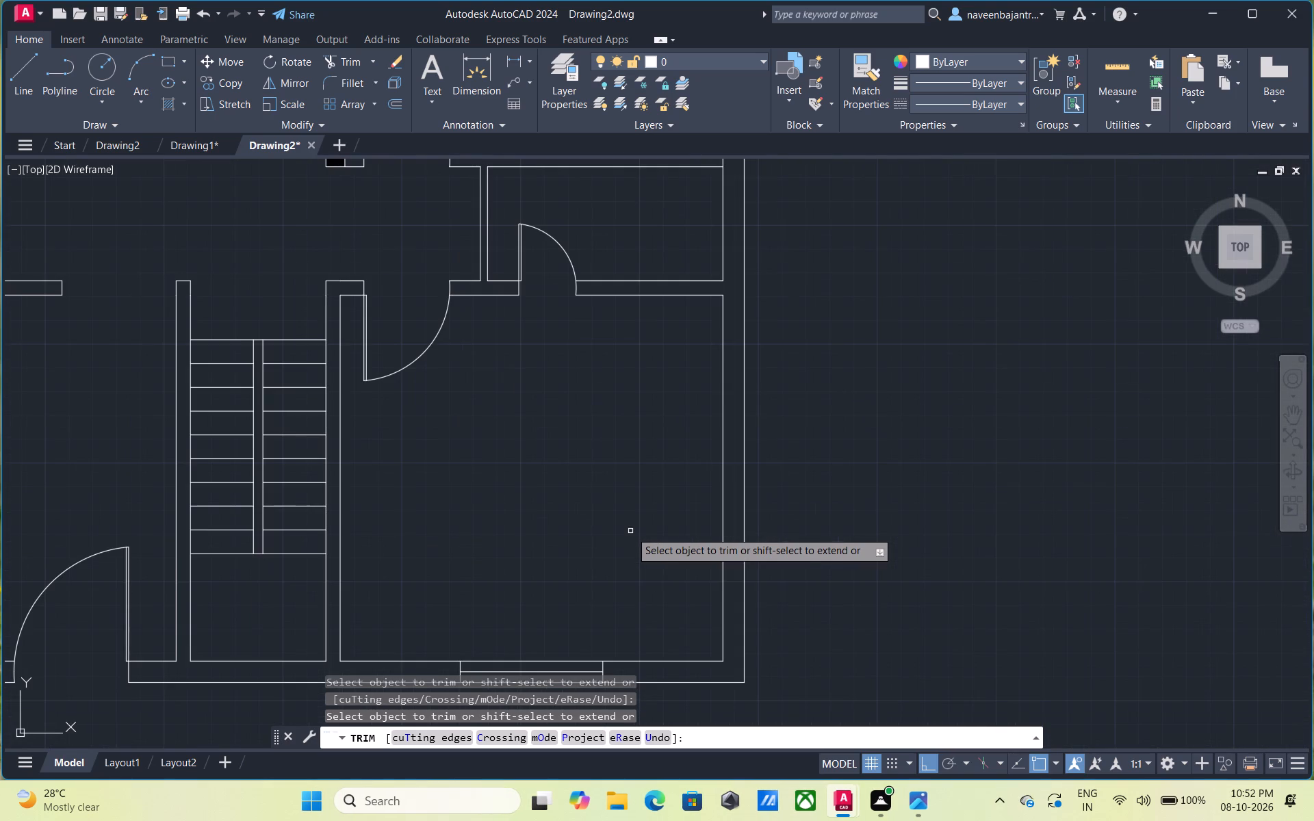
scroll(630, 531, down, 1)
middle_drag(630, 531, 610, 534)
middle_click(513, 540)
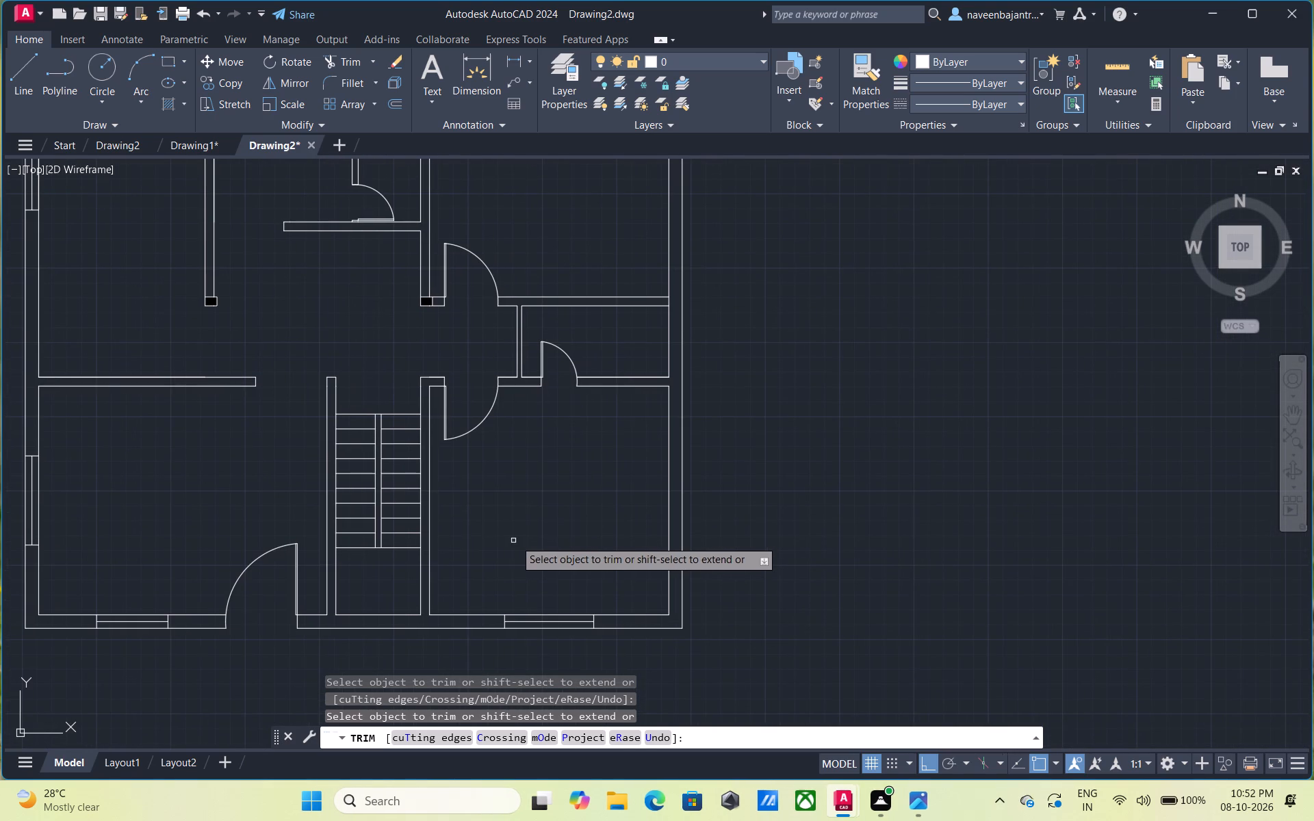
key(Escape)
Draw a short line across the lower-right room's right exterior wall from the inner line's midpoint, trimming the overhang beyond the outer line.
text(l)
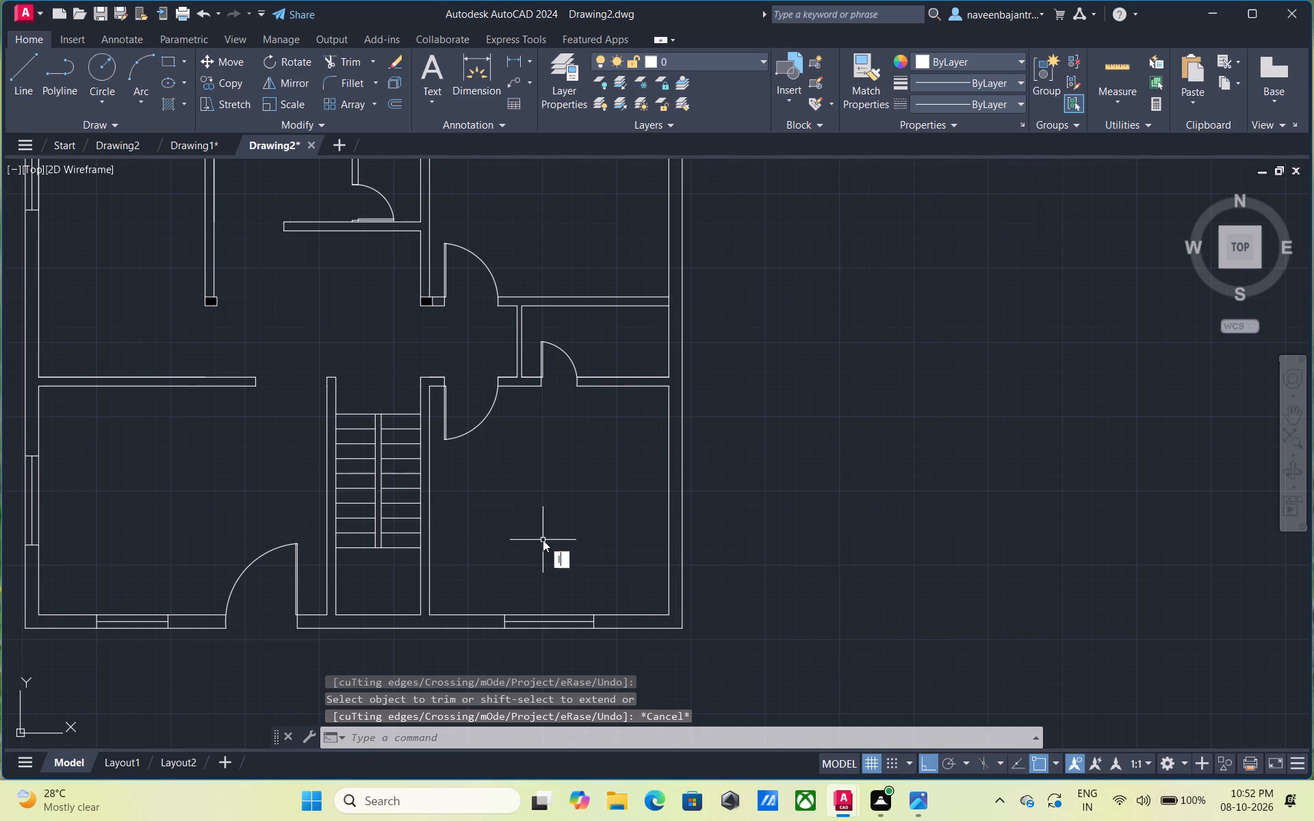
key(space)
click(667, 501)
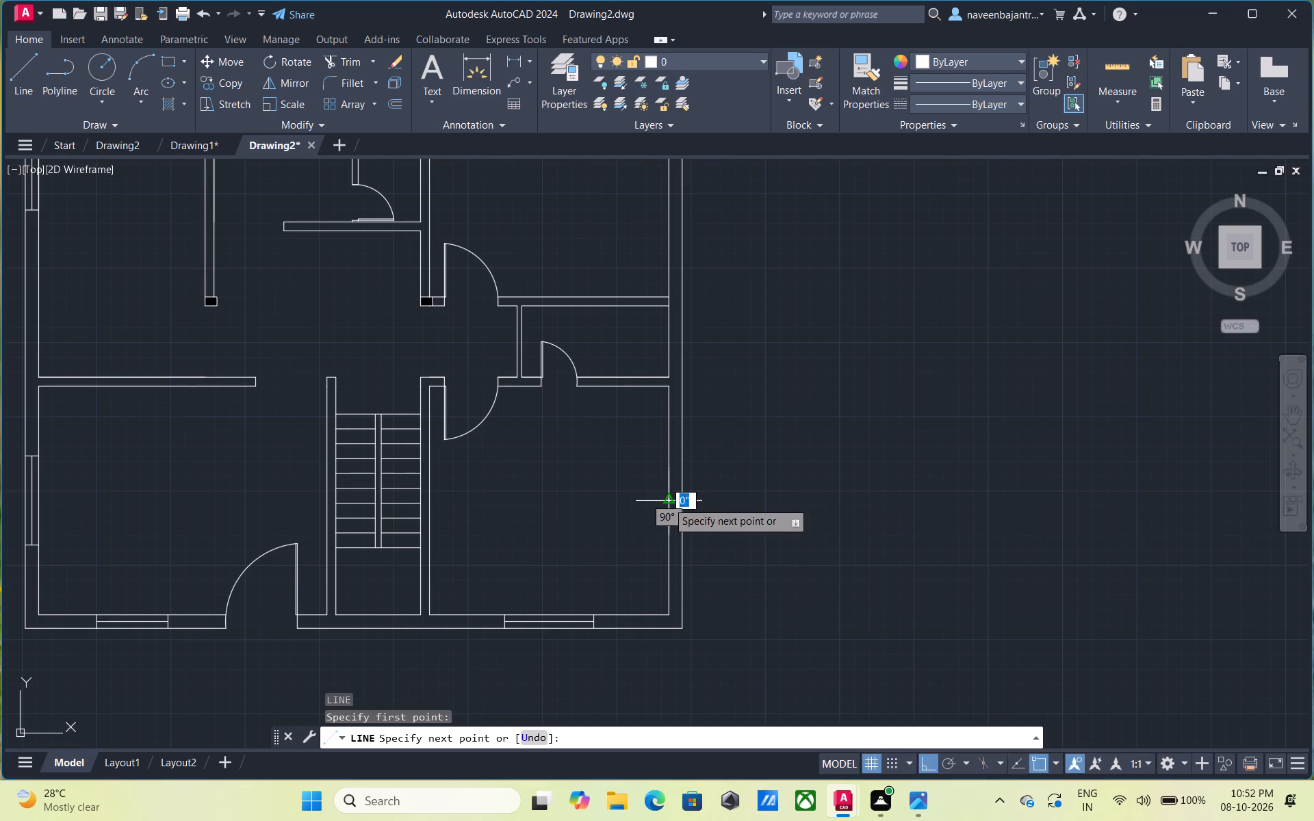
click(701, 504)
key(Escape)
key(t)
text(r)
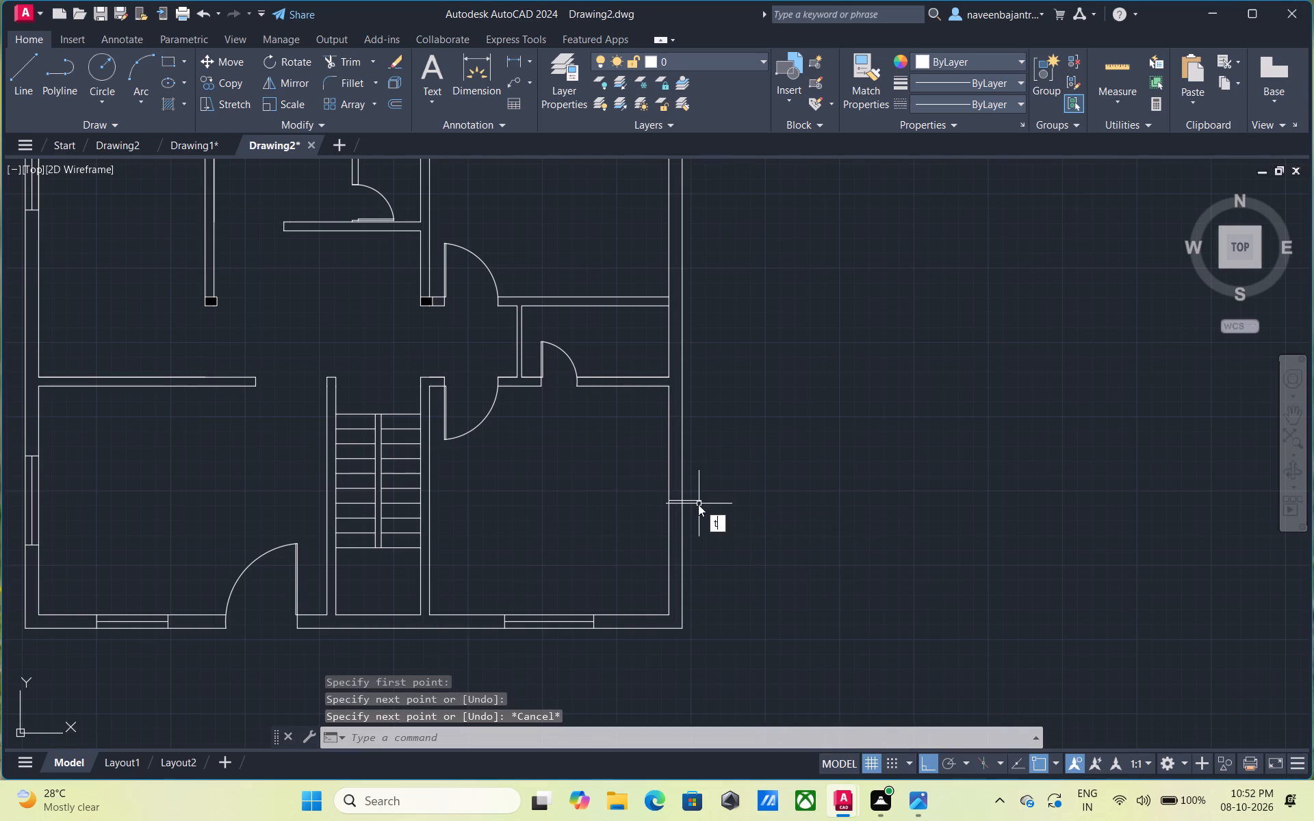
key(space)
click(695, 501)
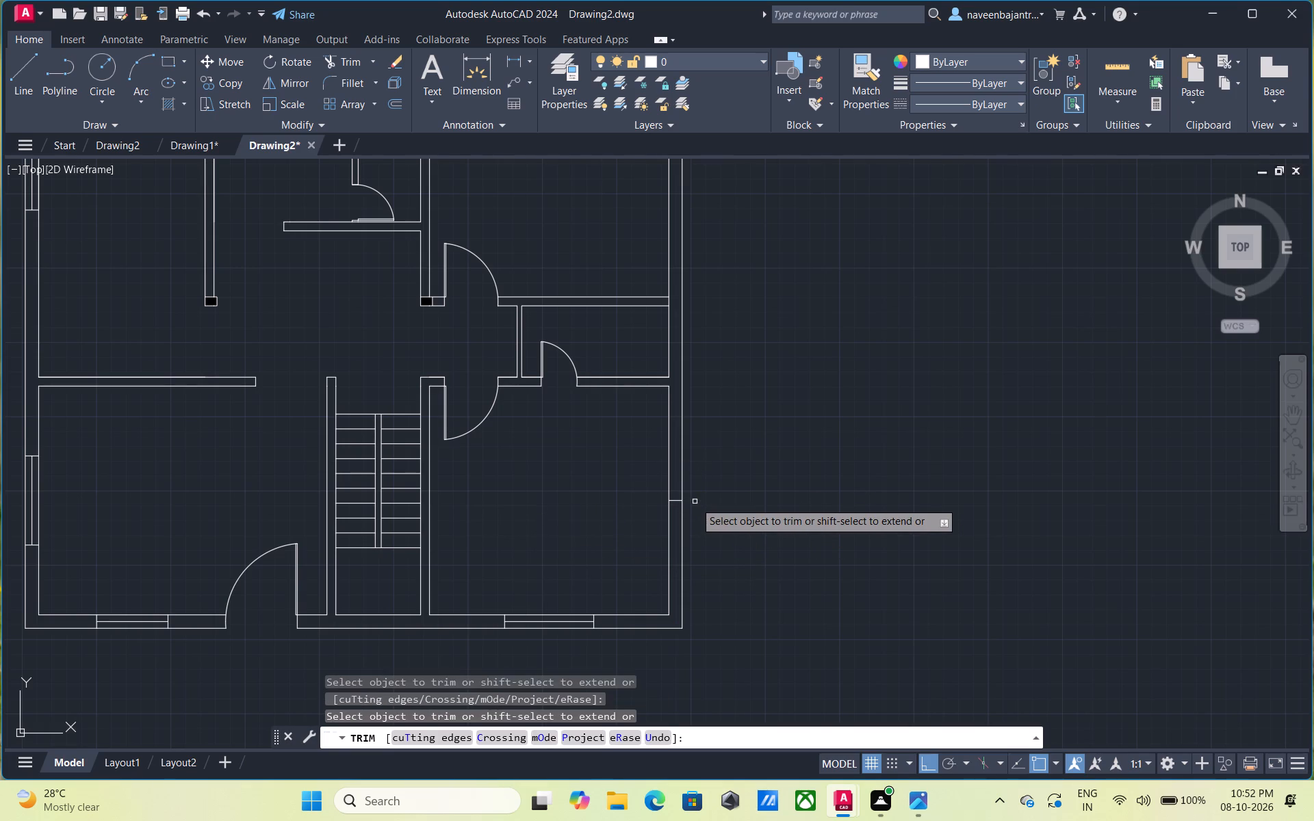
key(Escape)
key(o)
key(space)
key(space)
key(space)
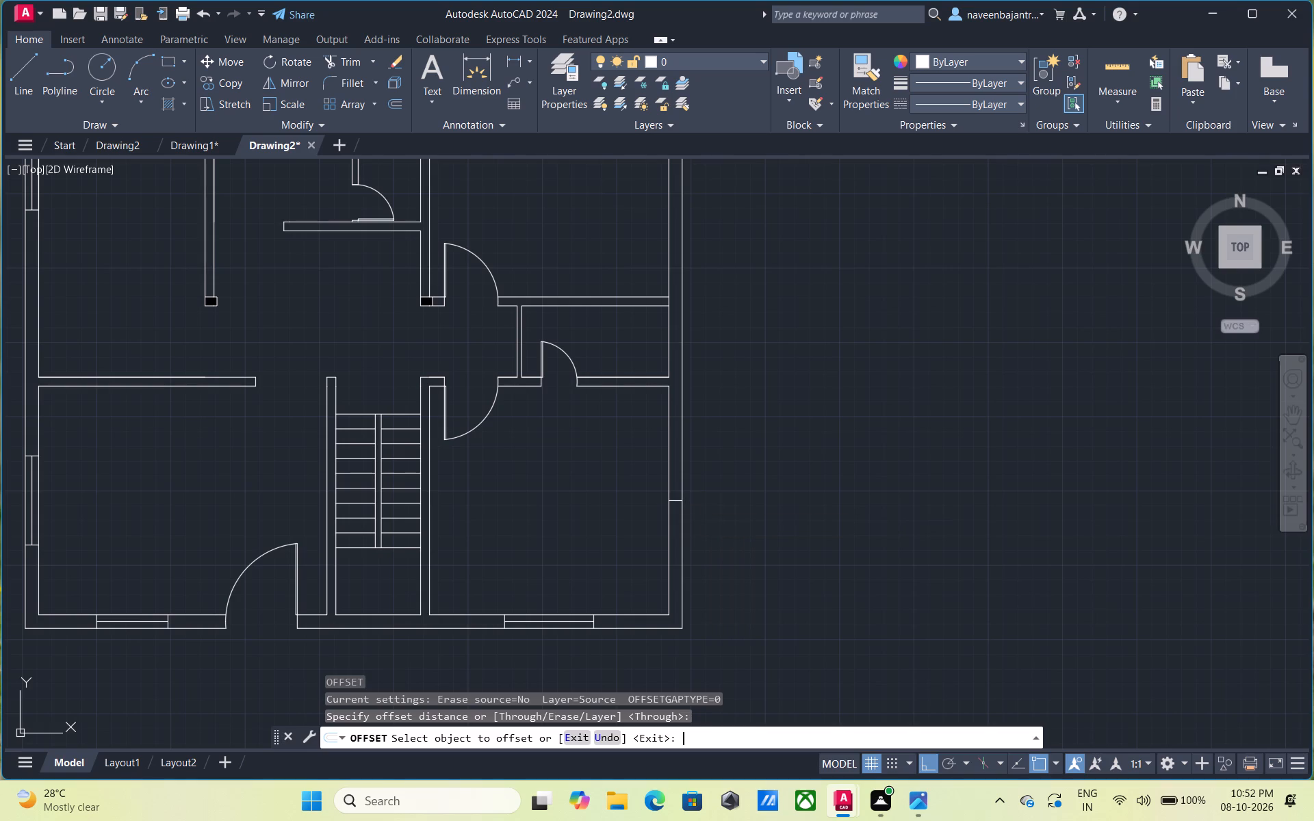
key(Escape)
Offset the short line across the lower-right room's right exterior wall by 2.5' up and down as window end lines.
text(o)
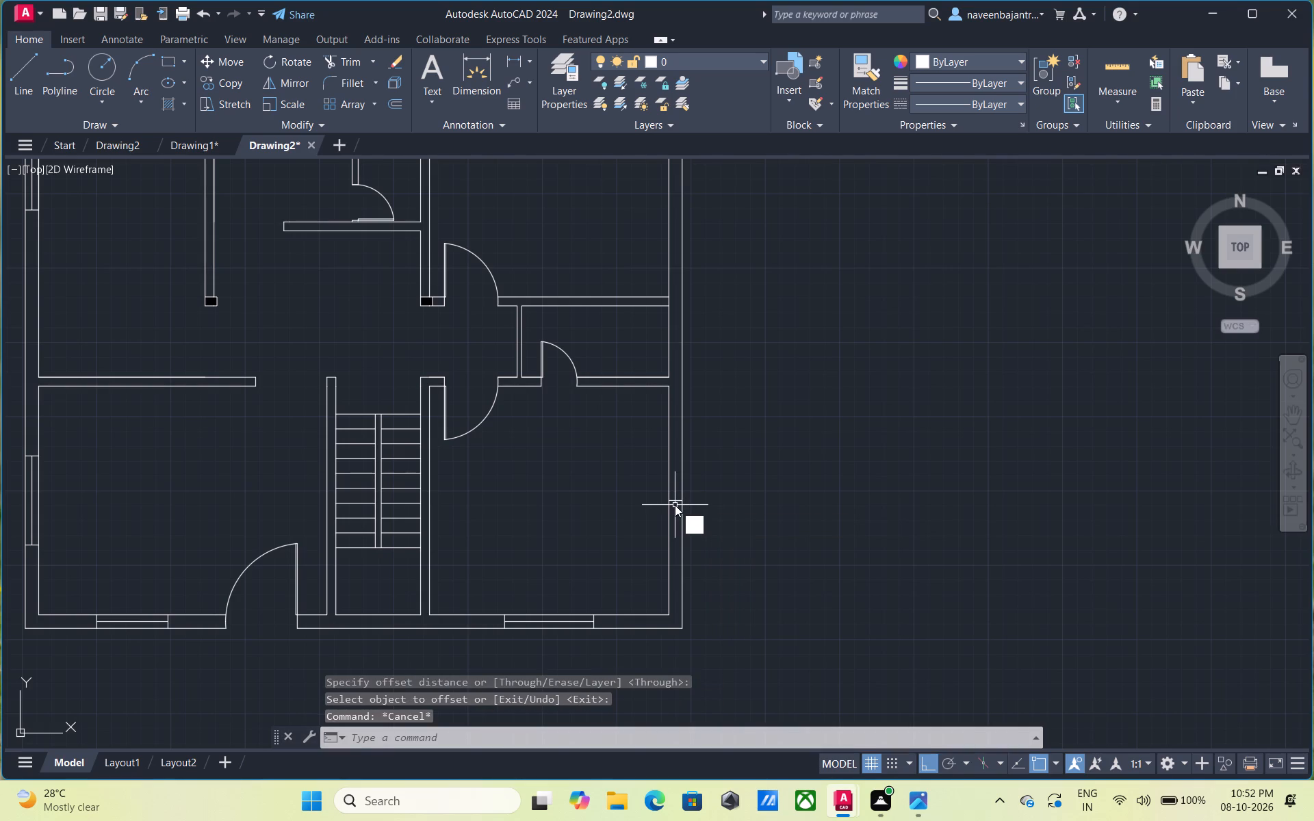
key(space)
key(space)
scroll(675, 505, up, 2)
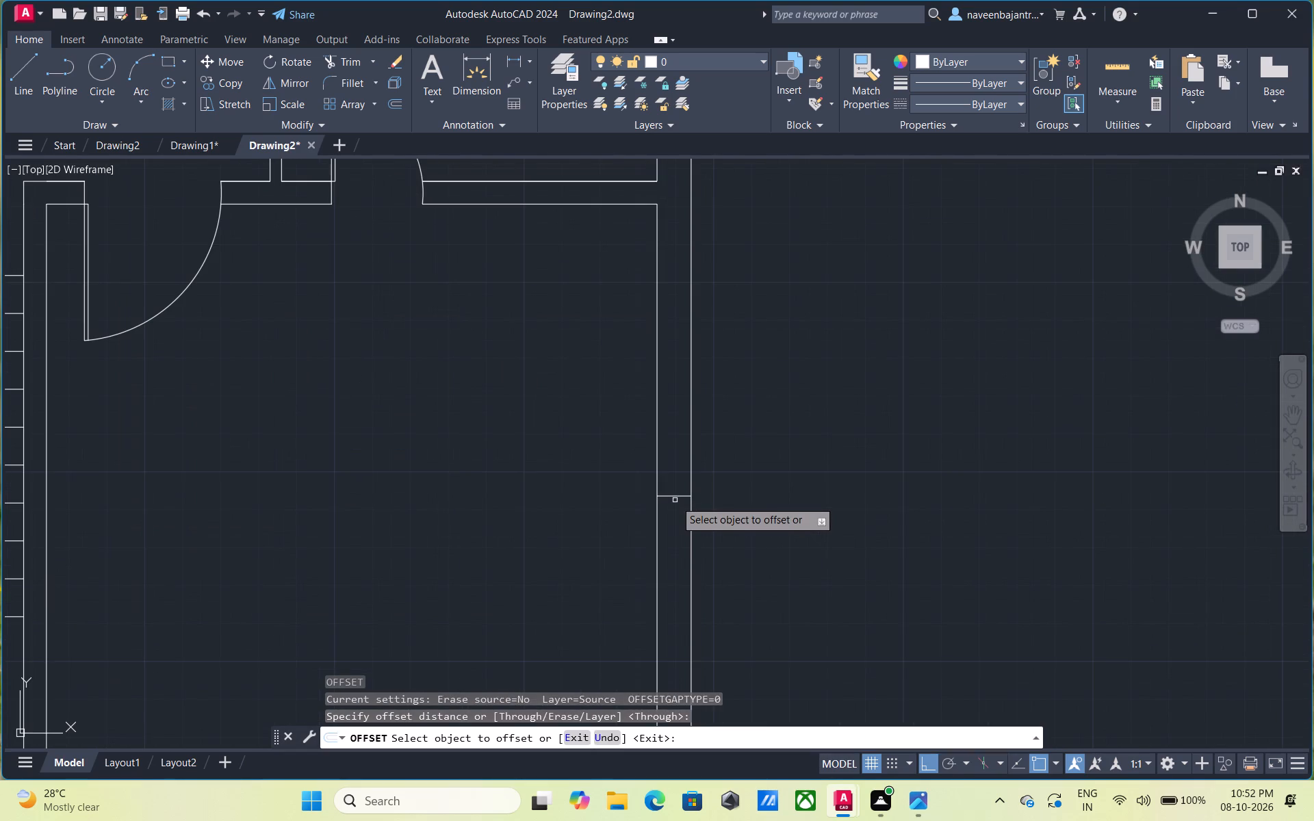
click(675, 497)
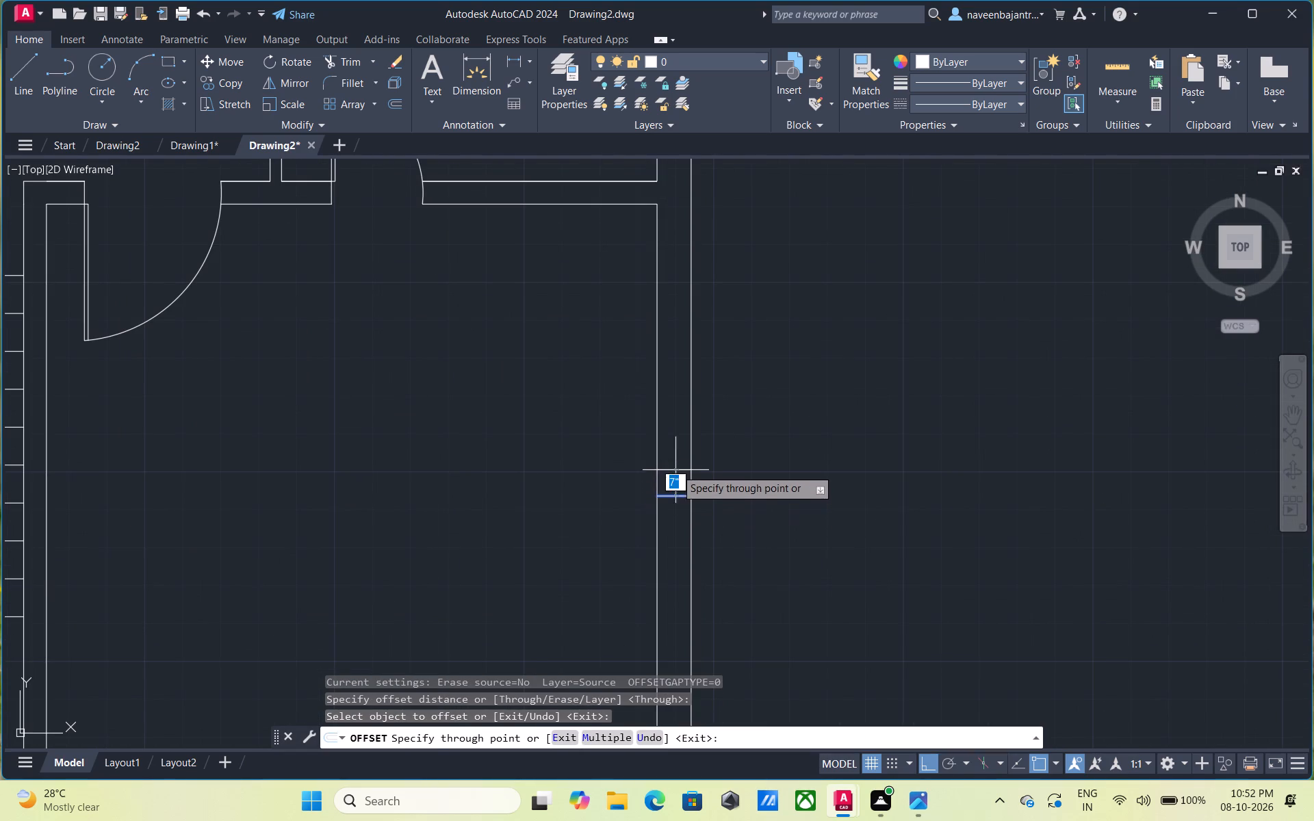
text(2.5)
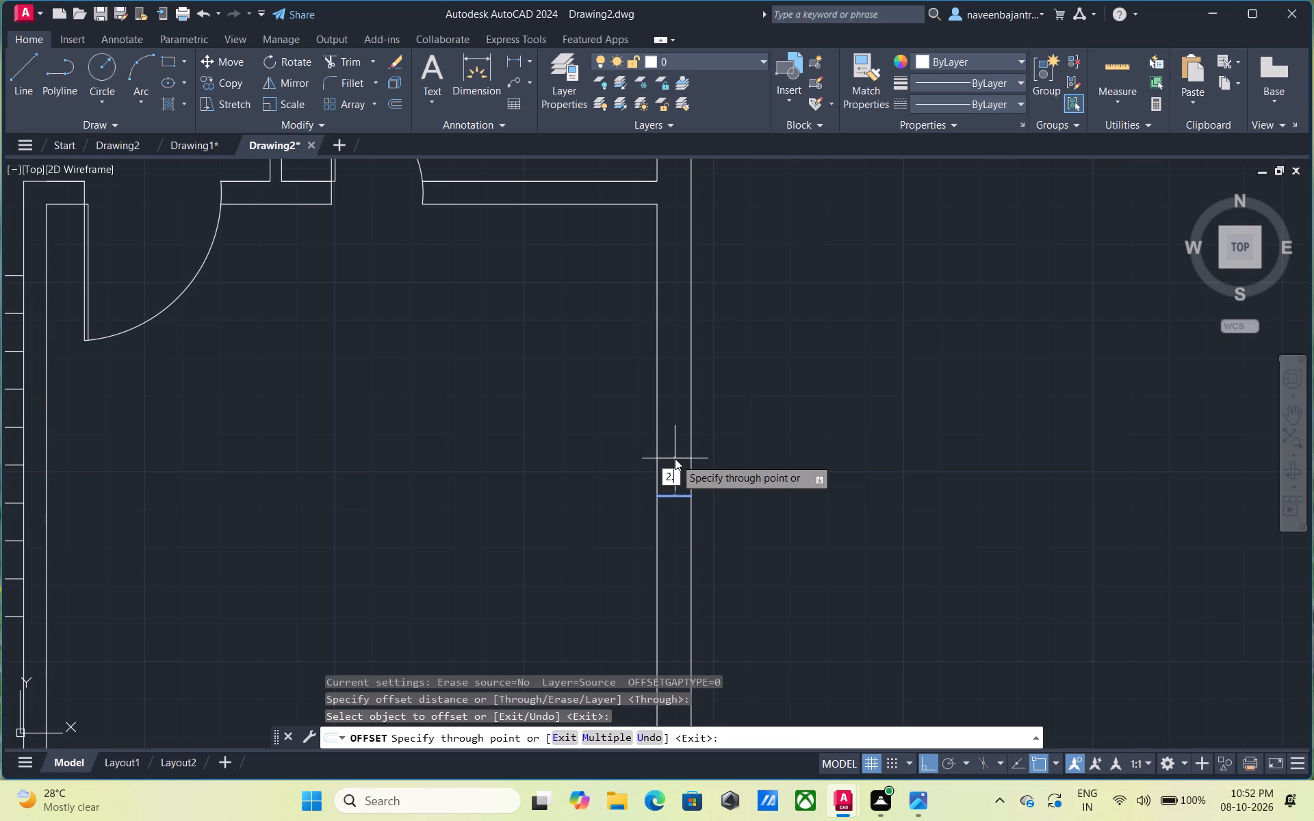
key(apostrophe)
key(Return)
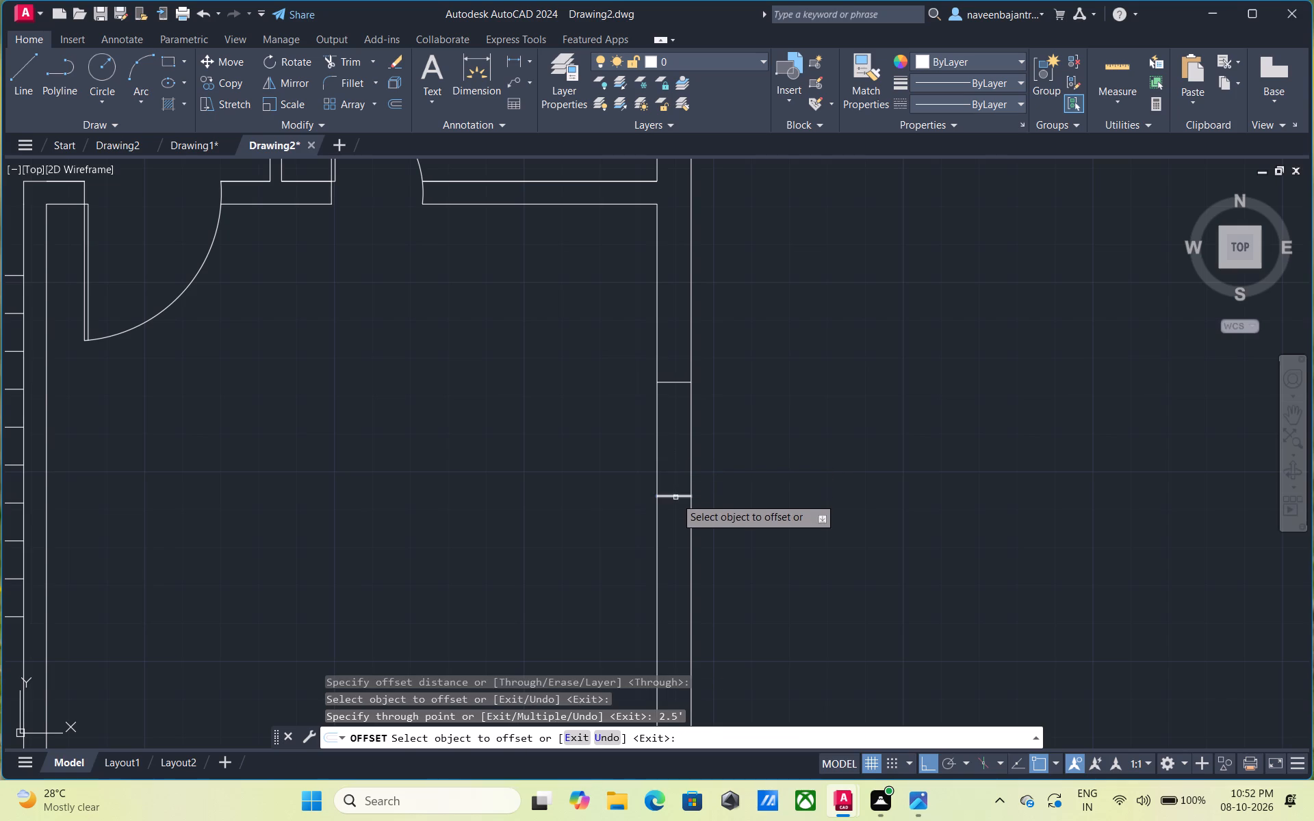
click(675, 497)
text(2.5)
key(apostrophe)
key(Return)
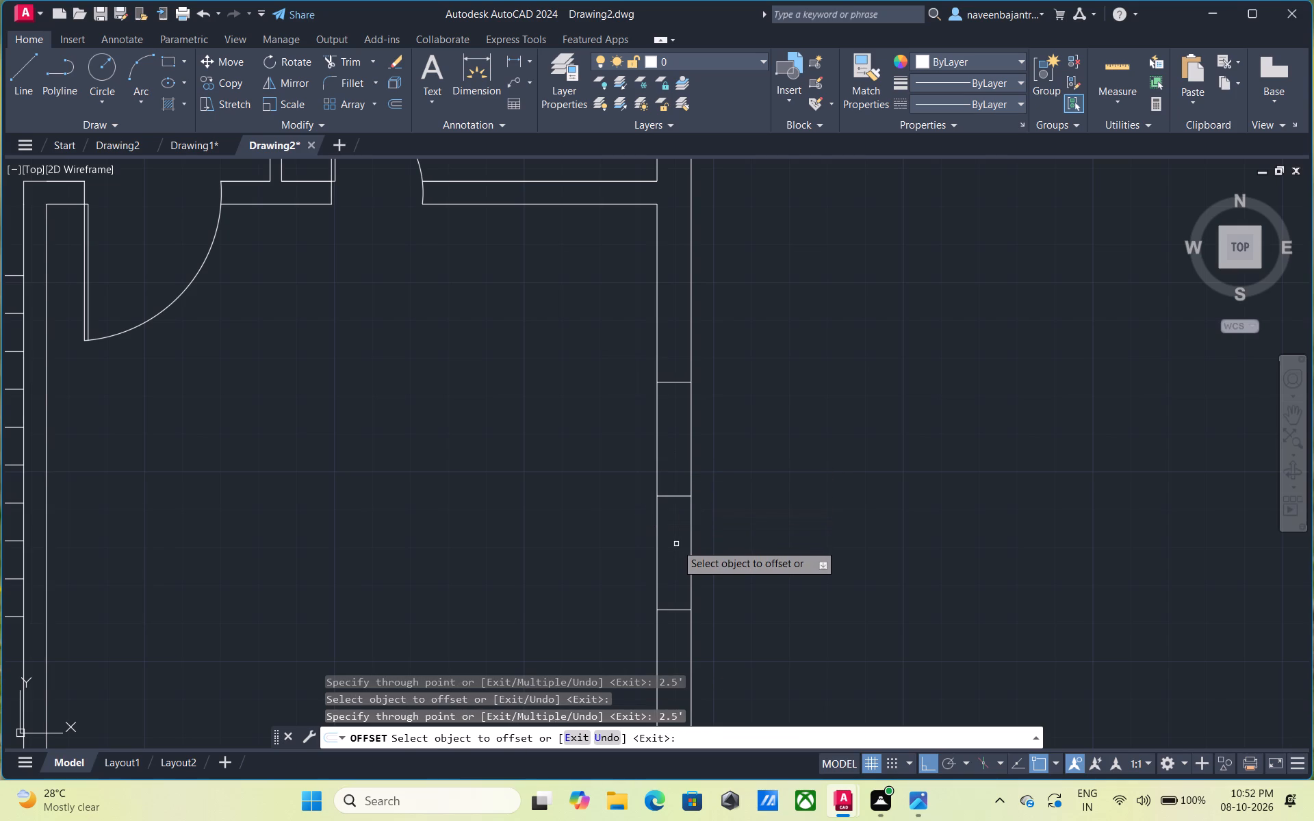
key(Escape)
Trim away the middle line between the two window end lines in the lower-right room's right exterior wall.
text(tr)
key(space)
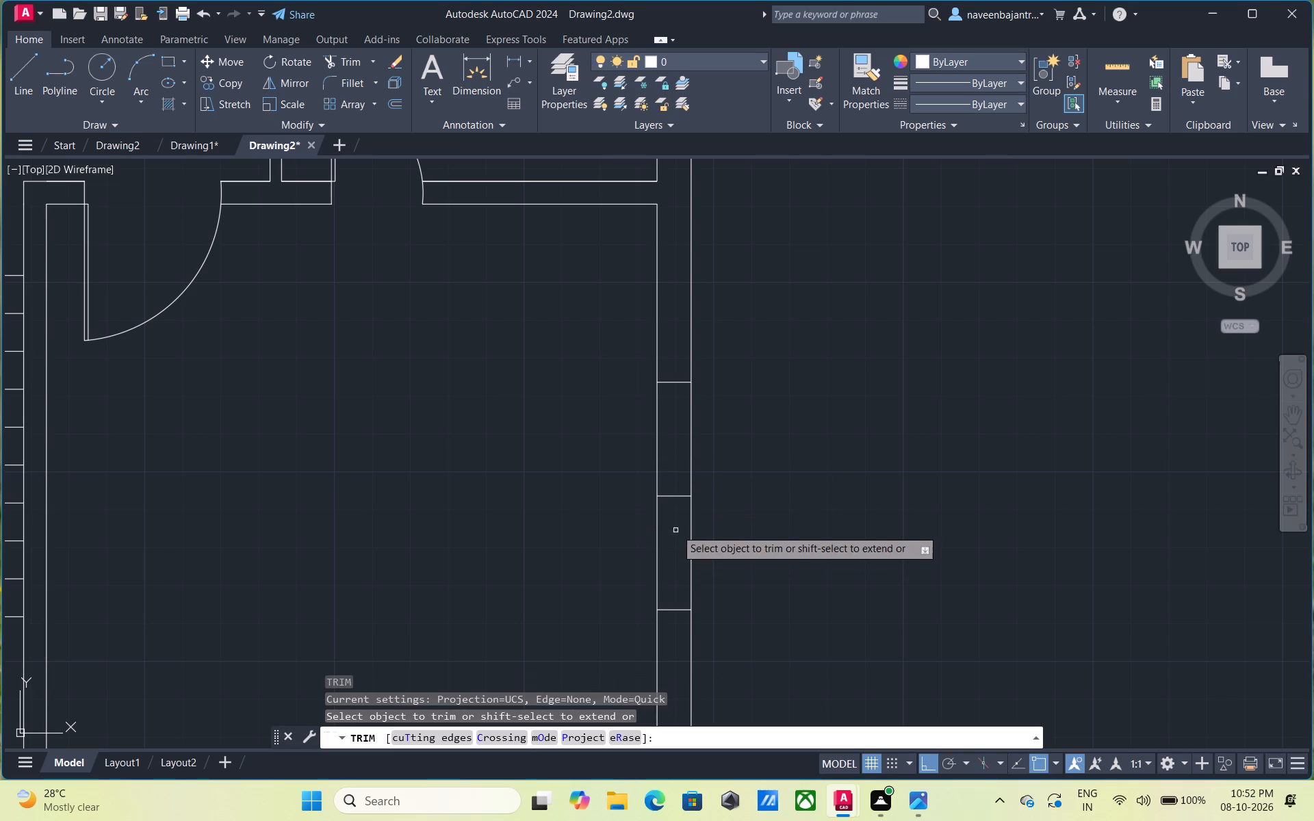
click(679, 497)
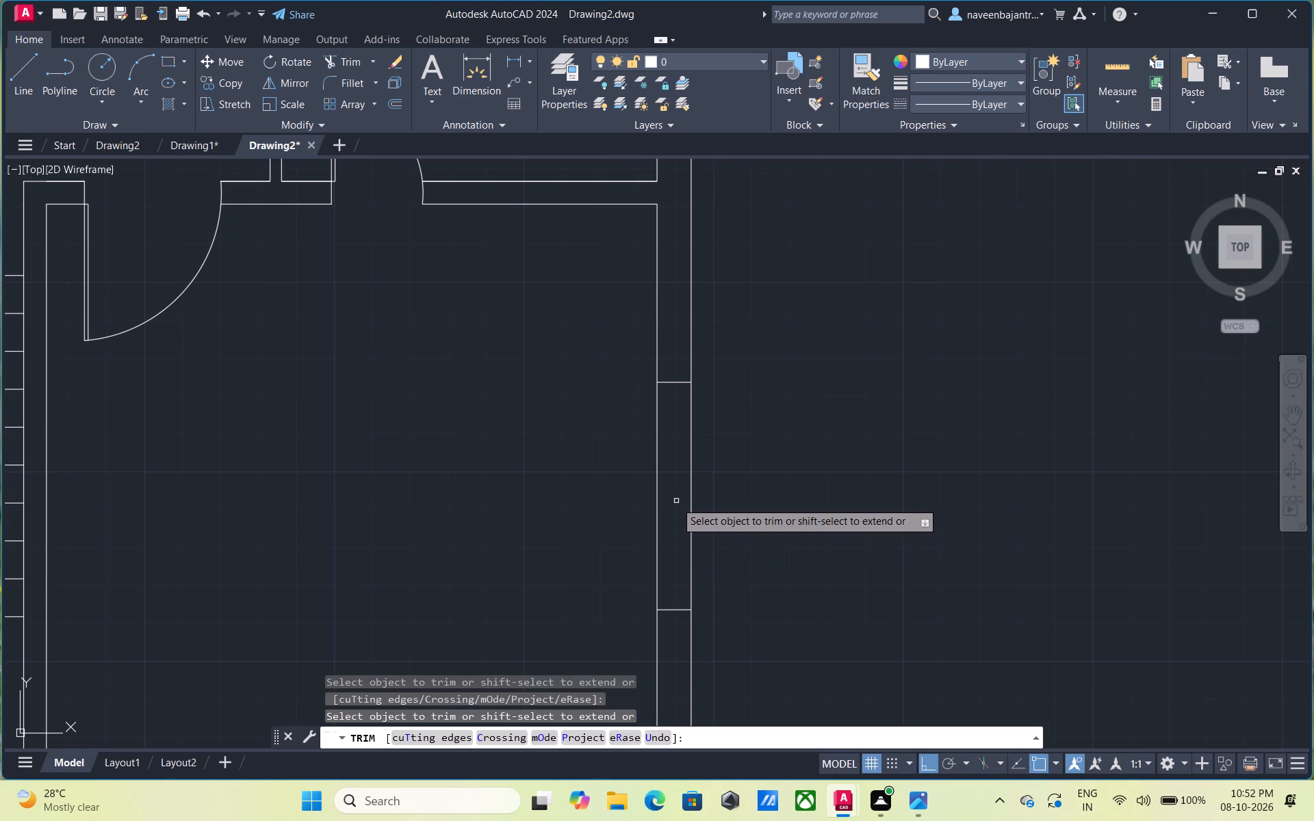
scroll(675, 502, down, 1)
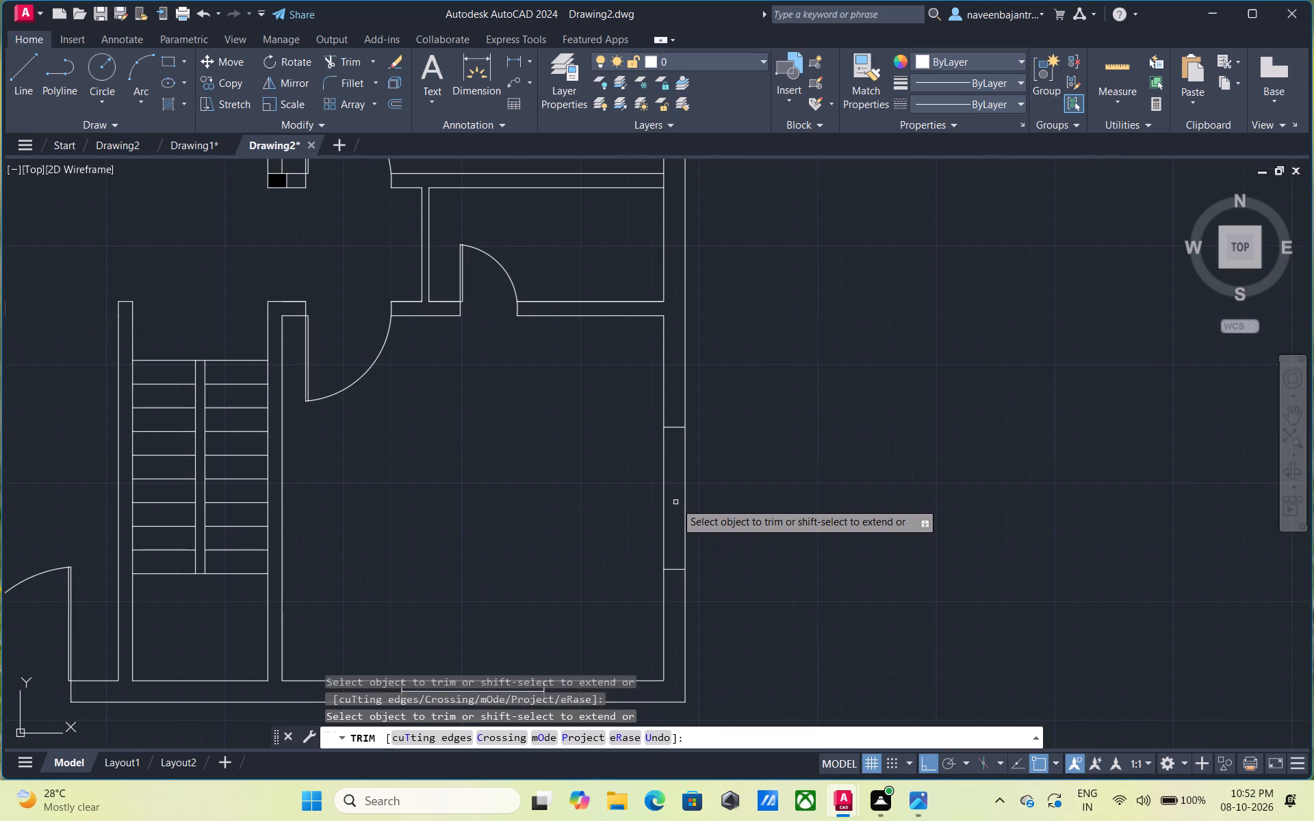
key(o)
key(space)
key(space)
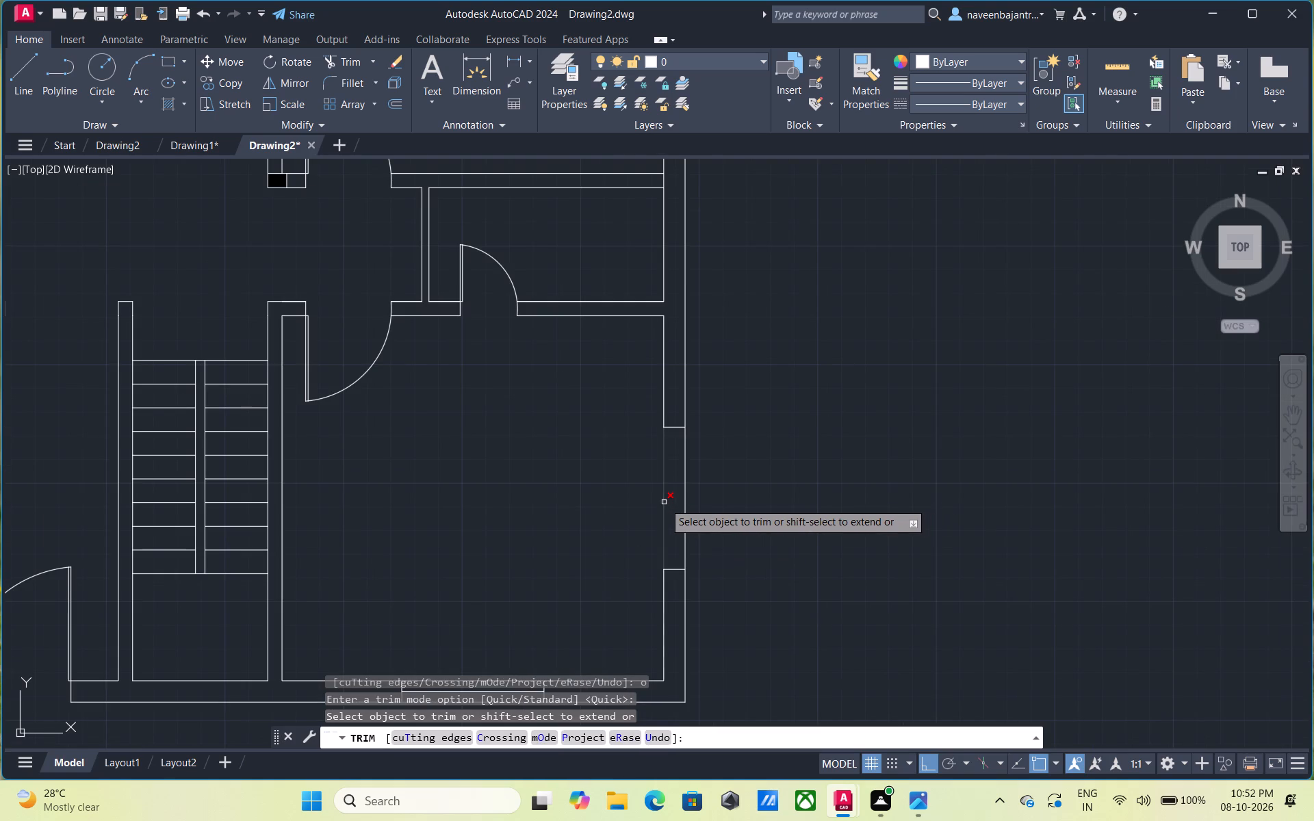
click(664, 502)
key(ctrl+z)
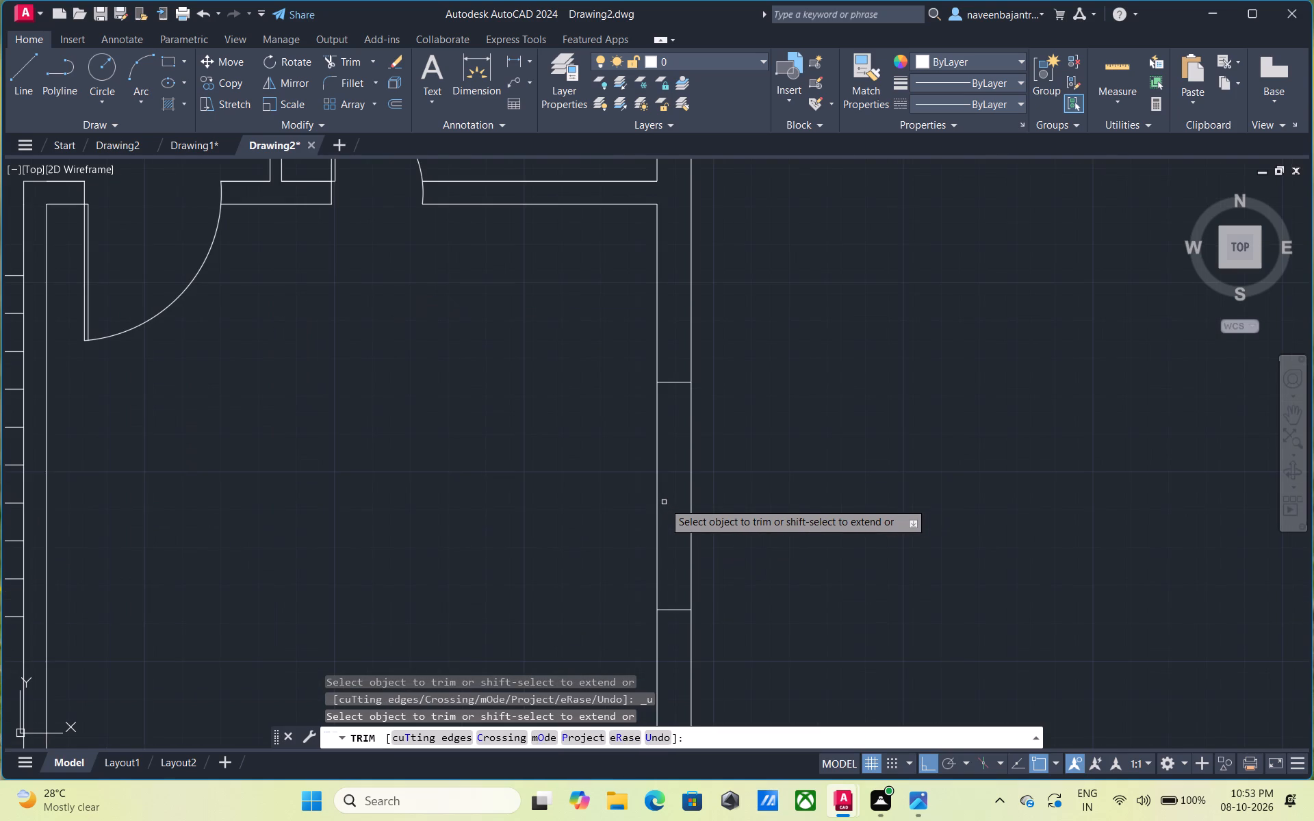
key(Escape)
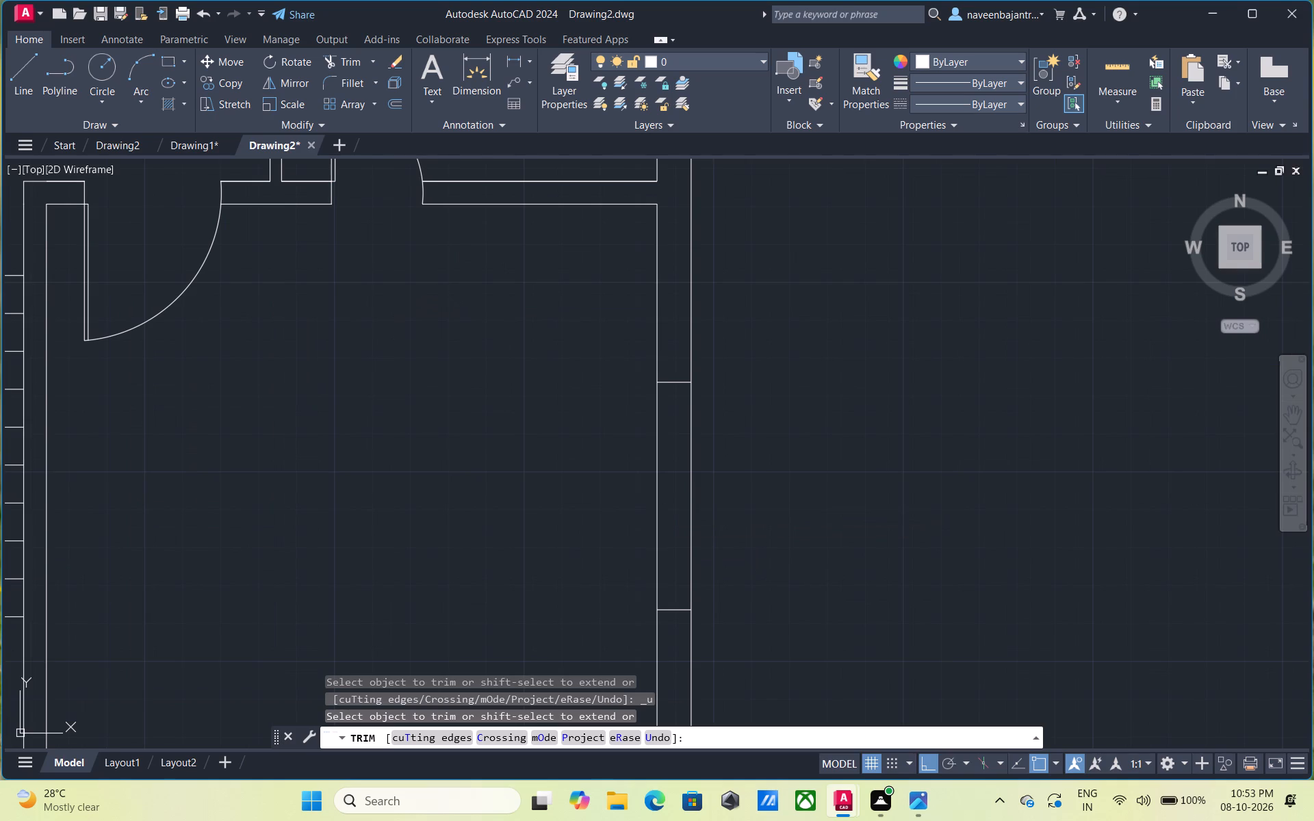
Offset the inner line of the lower-right room's right exterior wall 4.5" outward as the window's centre line.
text(o)
key(space)
key(space)
click(658, 506)
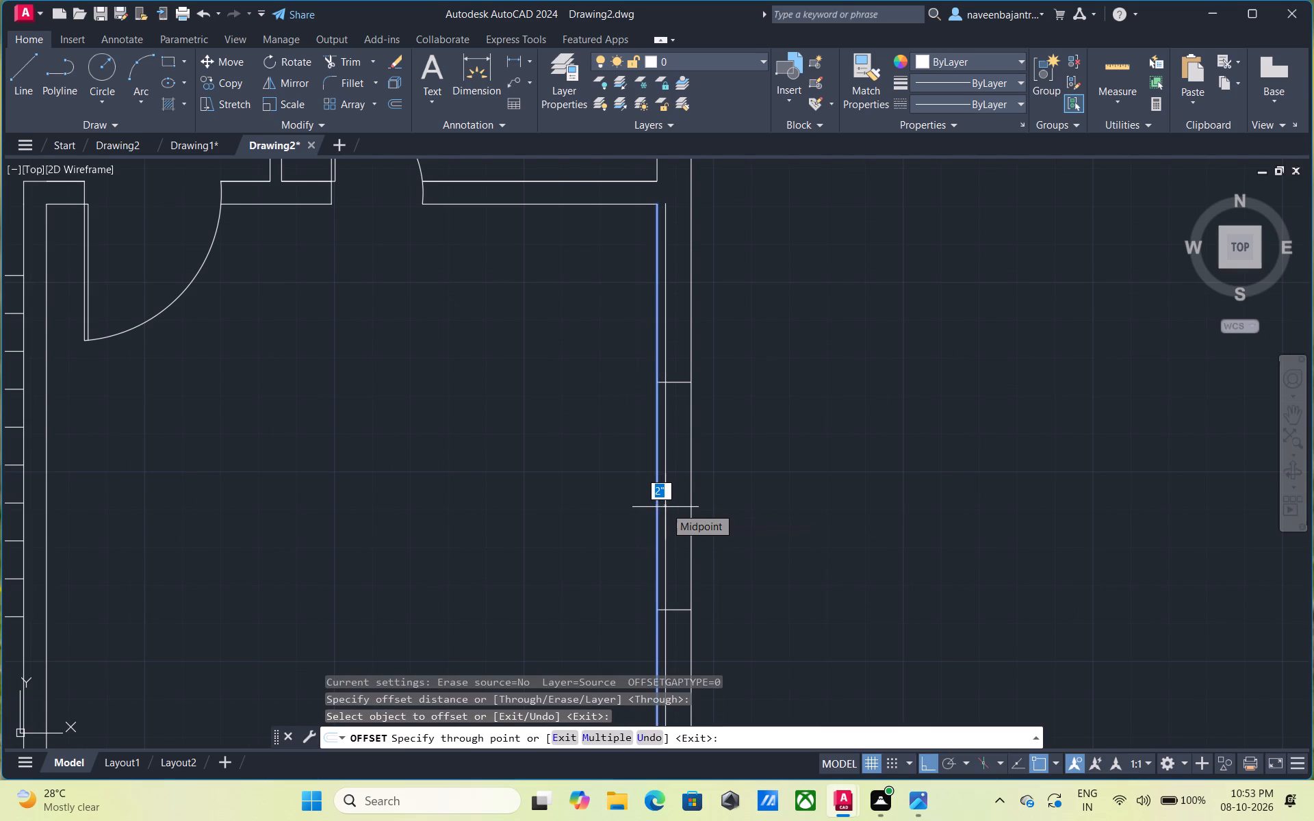
text(4.5)
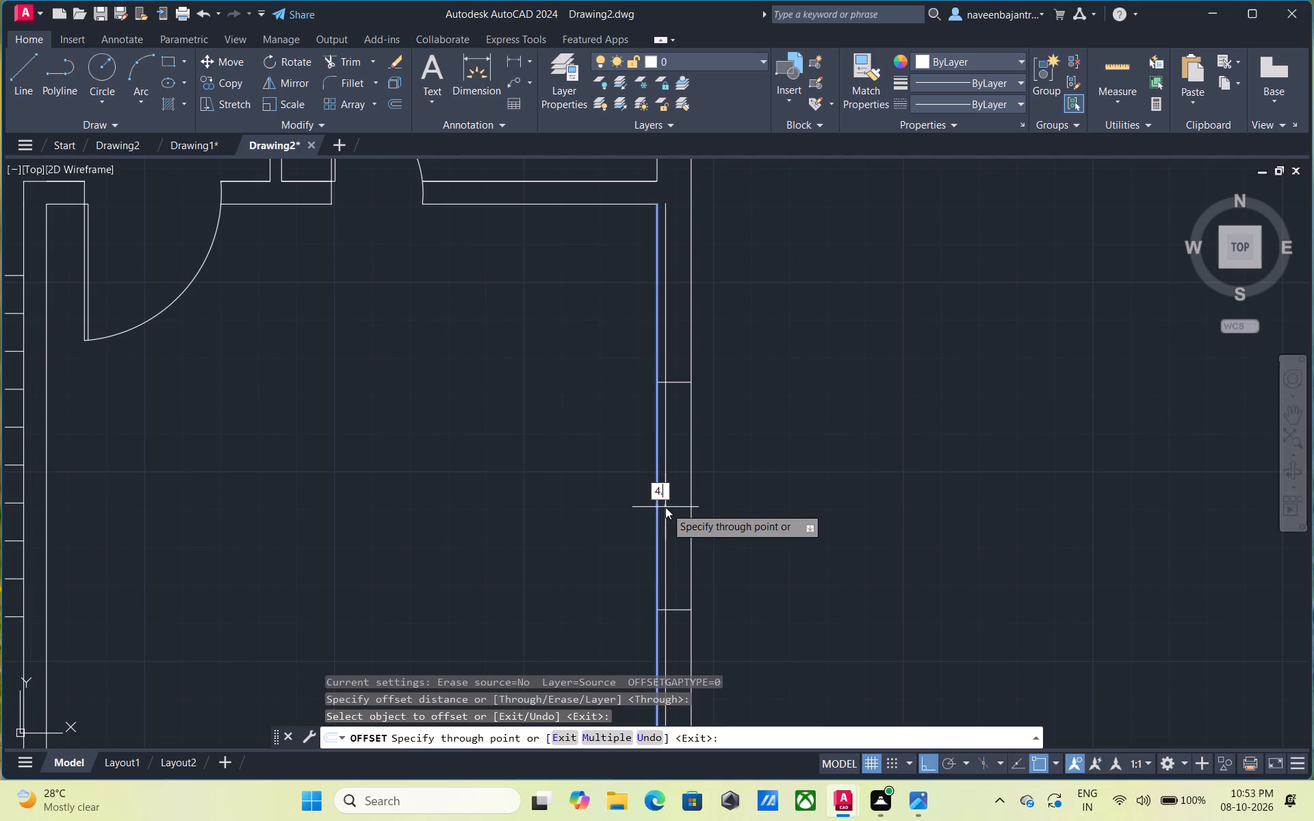
key(shift+quotedbl)
key(Return)
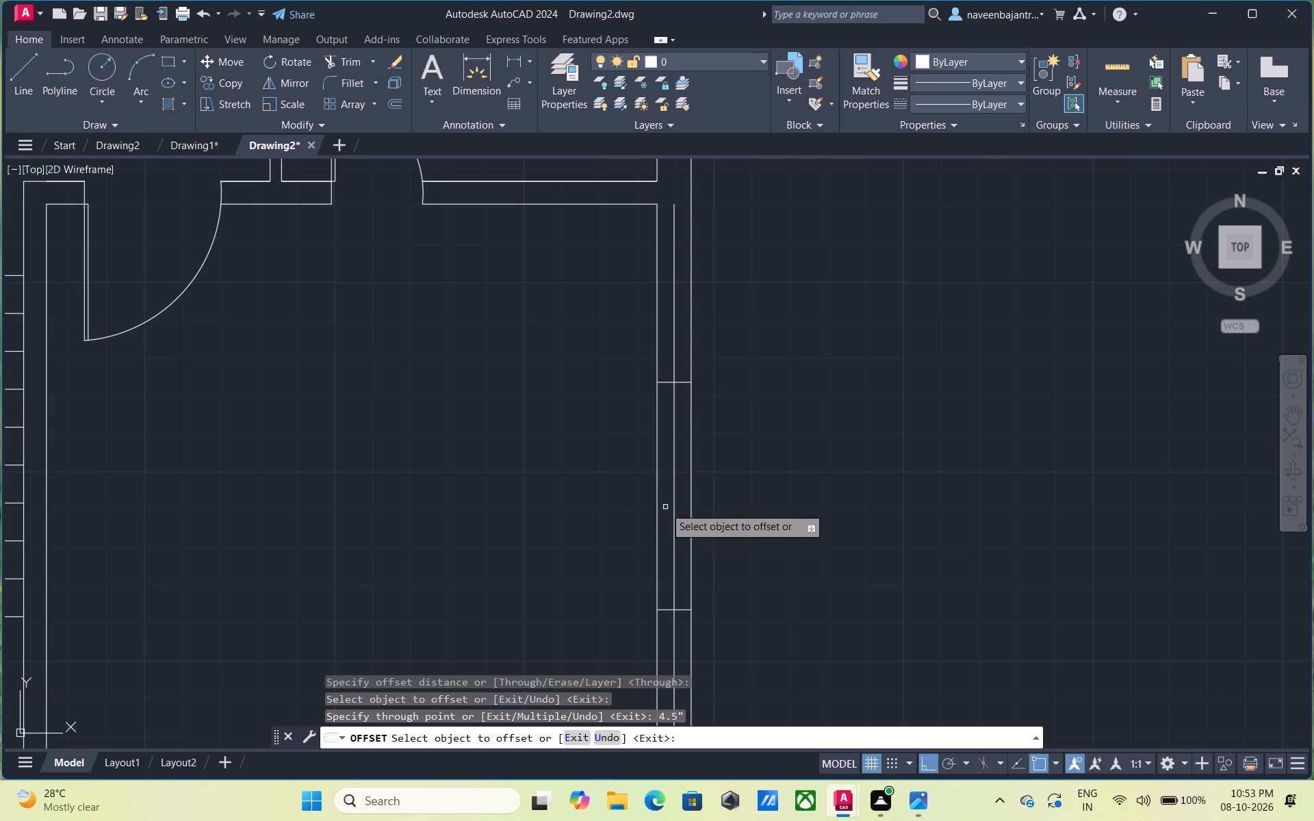
key(Escape)
Trim the offset centre line above and below the lower-right room's right window so it spans only between the end lines.
text(tr)
key(space)
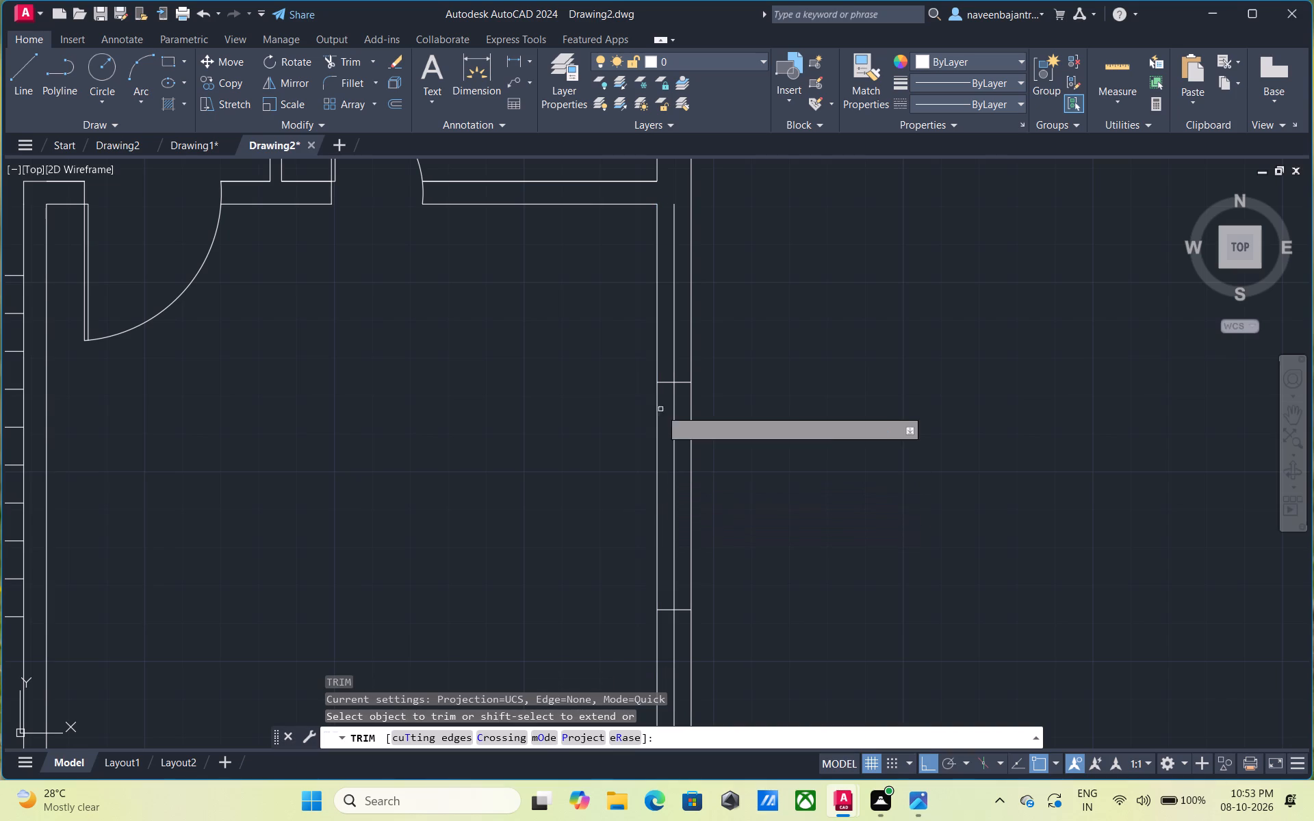
click(673, 365)
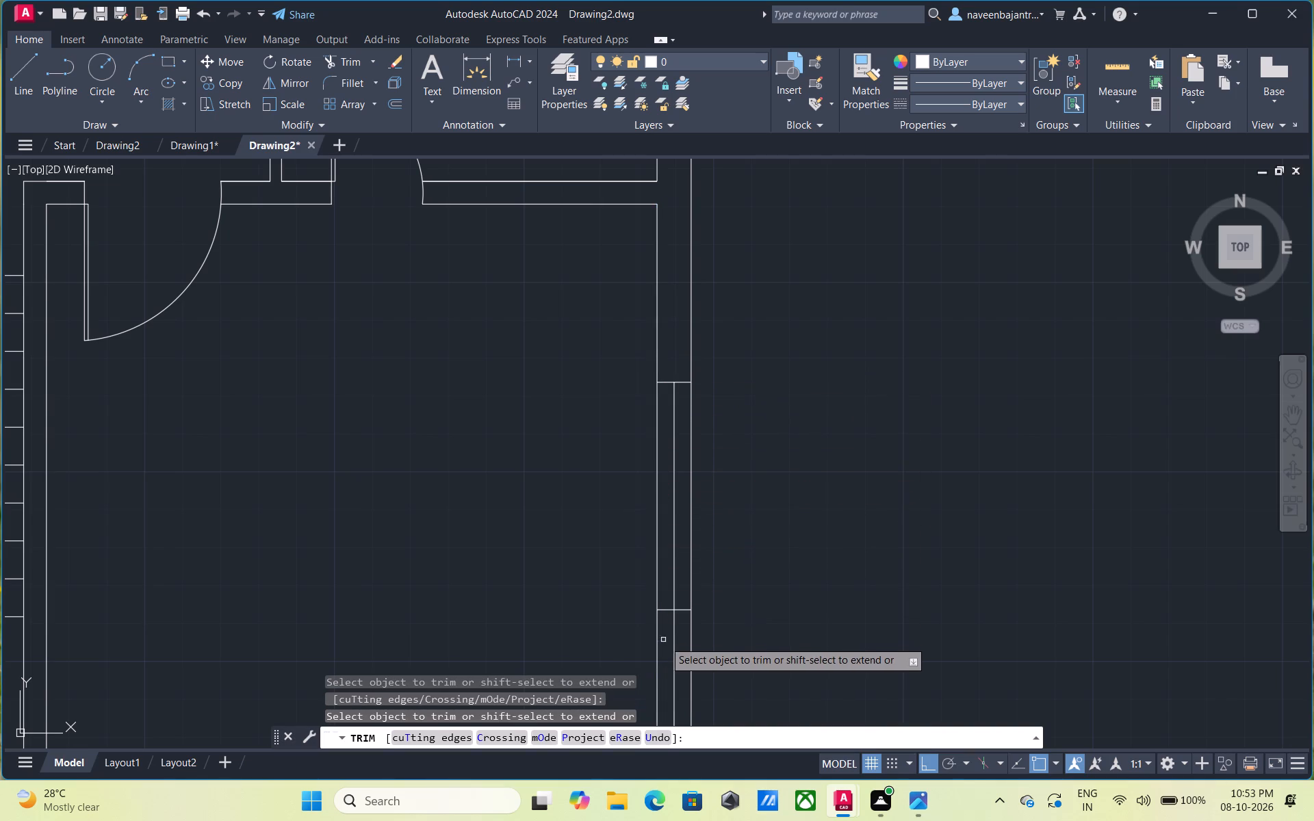
click(674, 644)
Draw a line along the inner face of the upper-right room's right exterior wall, from its upper to its lower inside corner.
scroll(675, 644, down, 3)
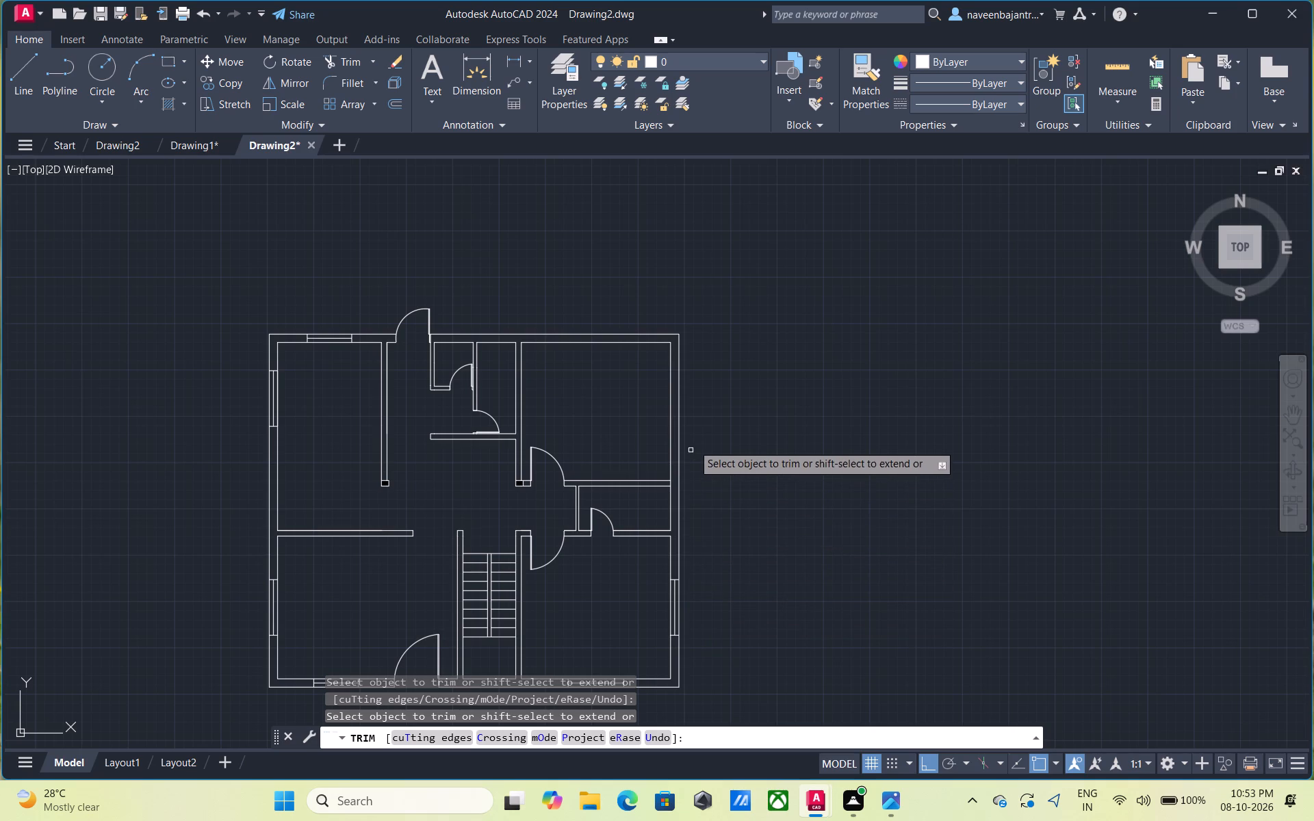
middle_drag(696, 436, 684, 491)
scroll(684, 491, up, 2)
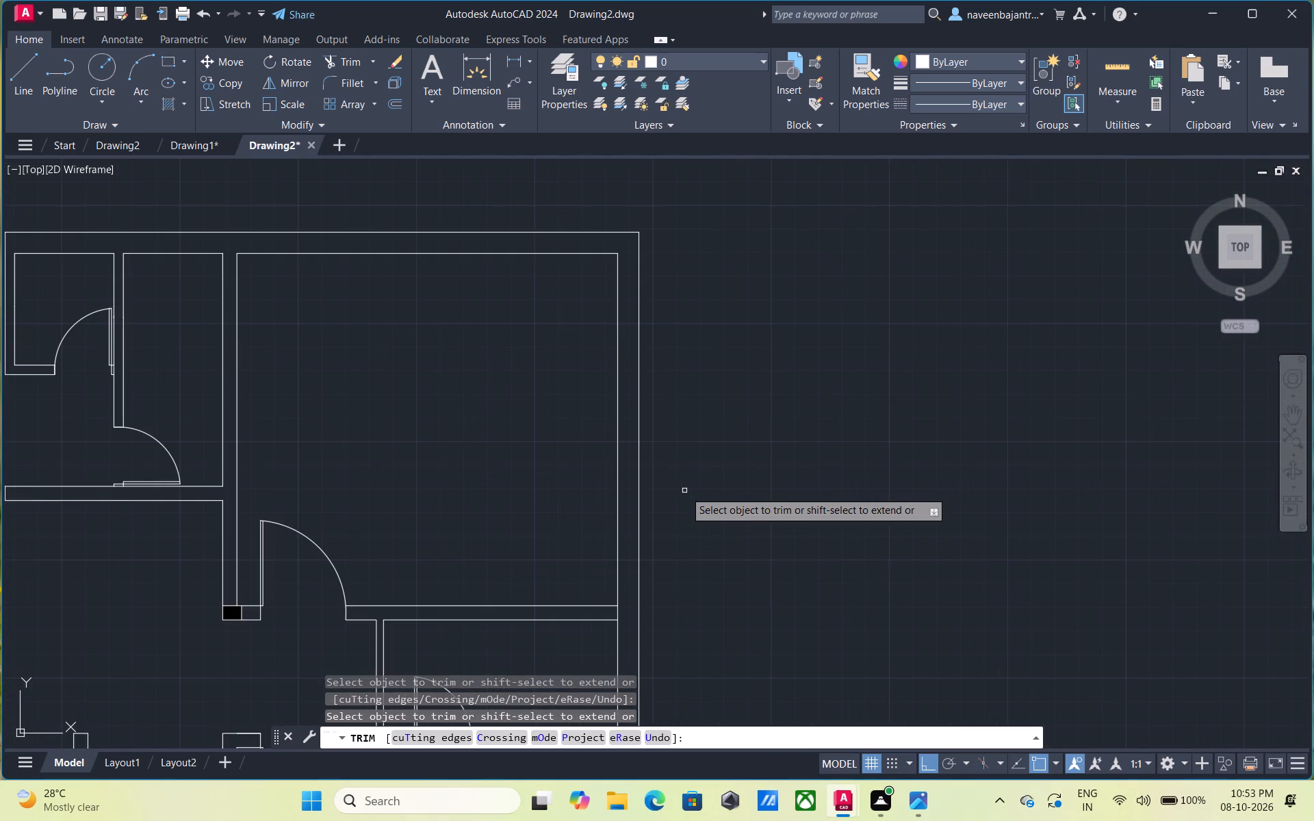
key(Escape)
text(l)
key(space)
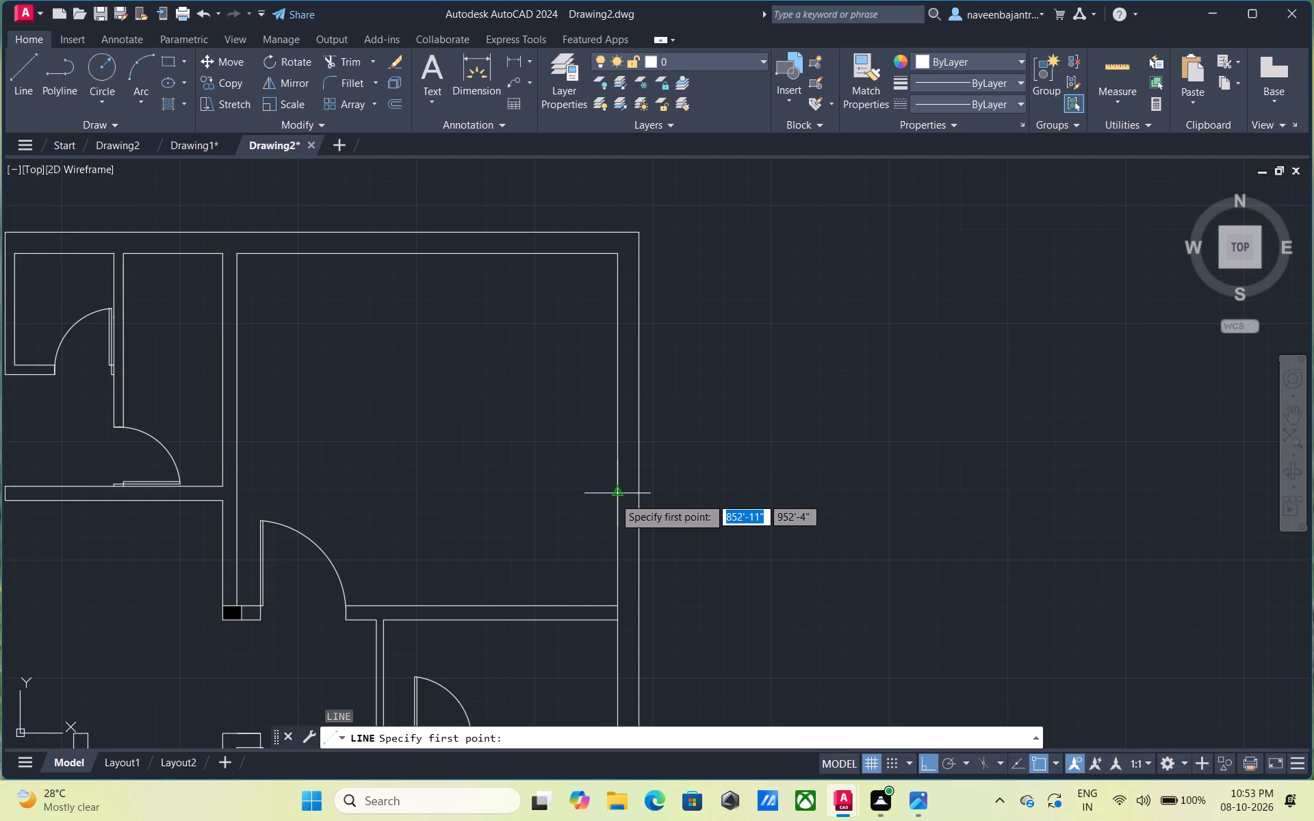
key(Escape)
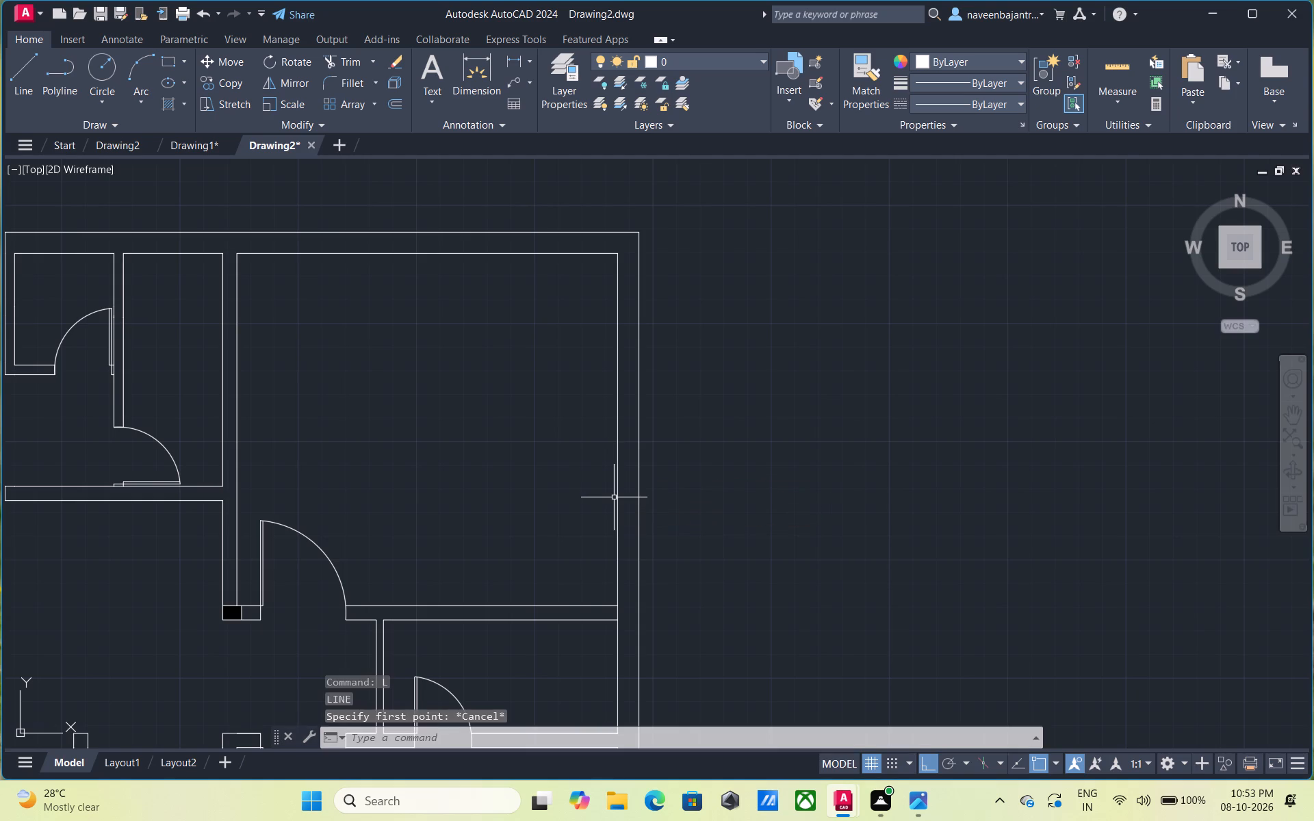
text(l)
key(space)
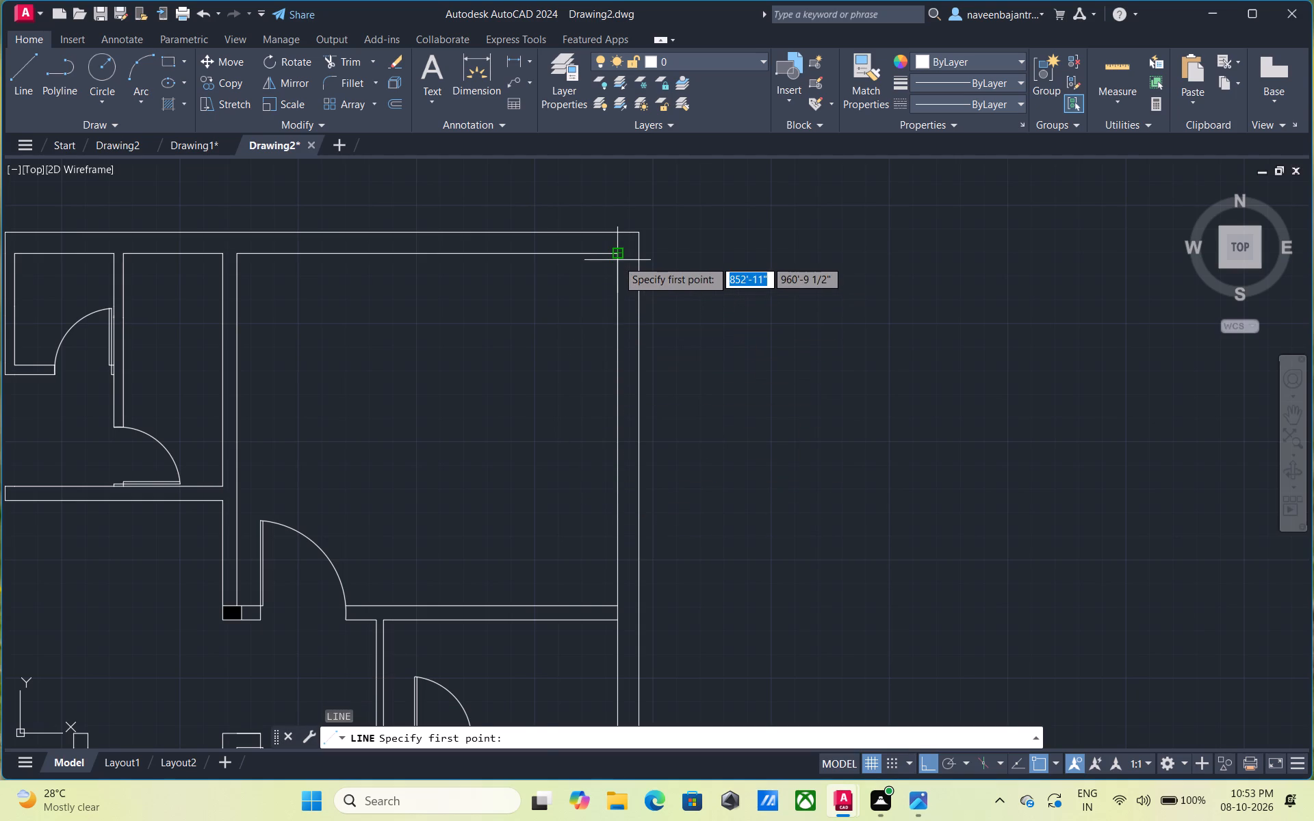
click(617, 259)
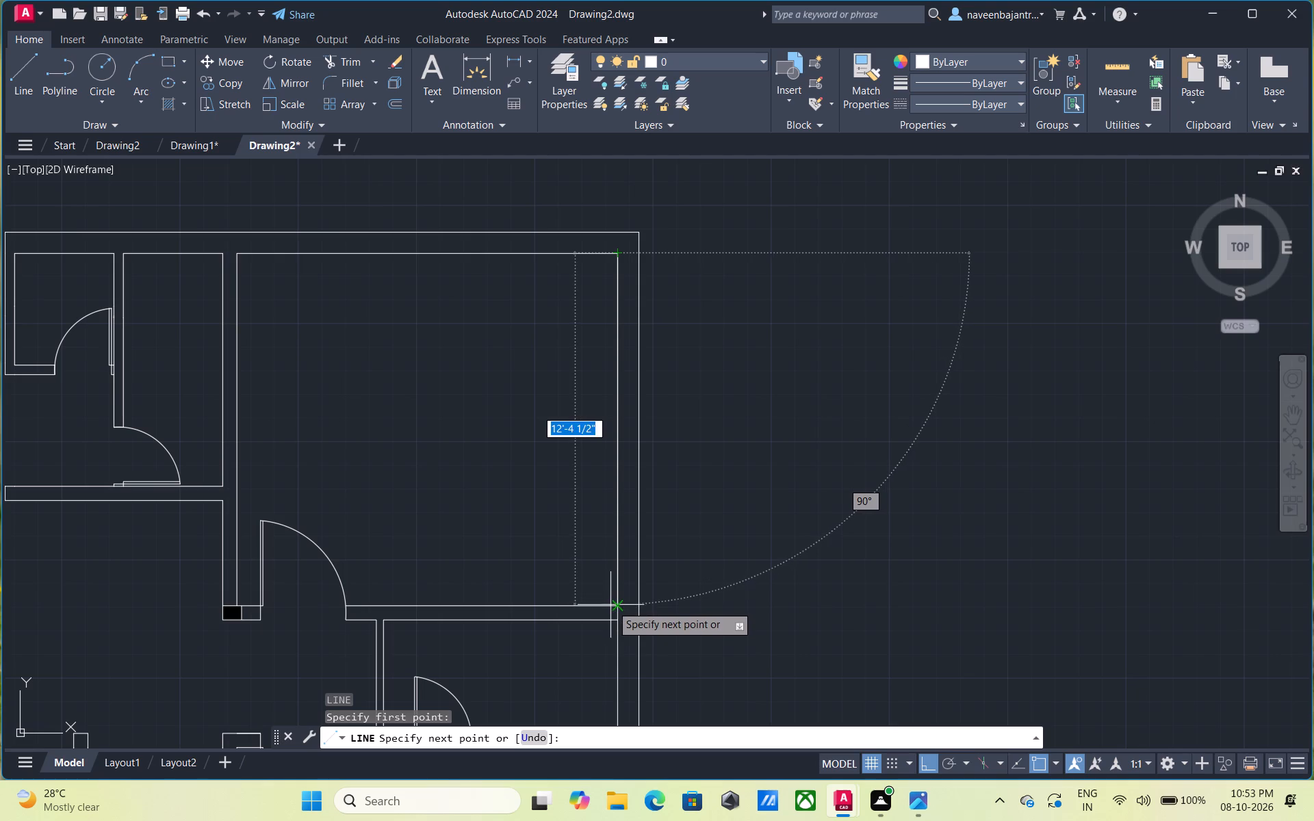
click(617, 606)
key(Escape)
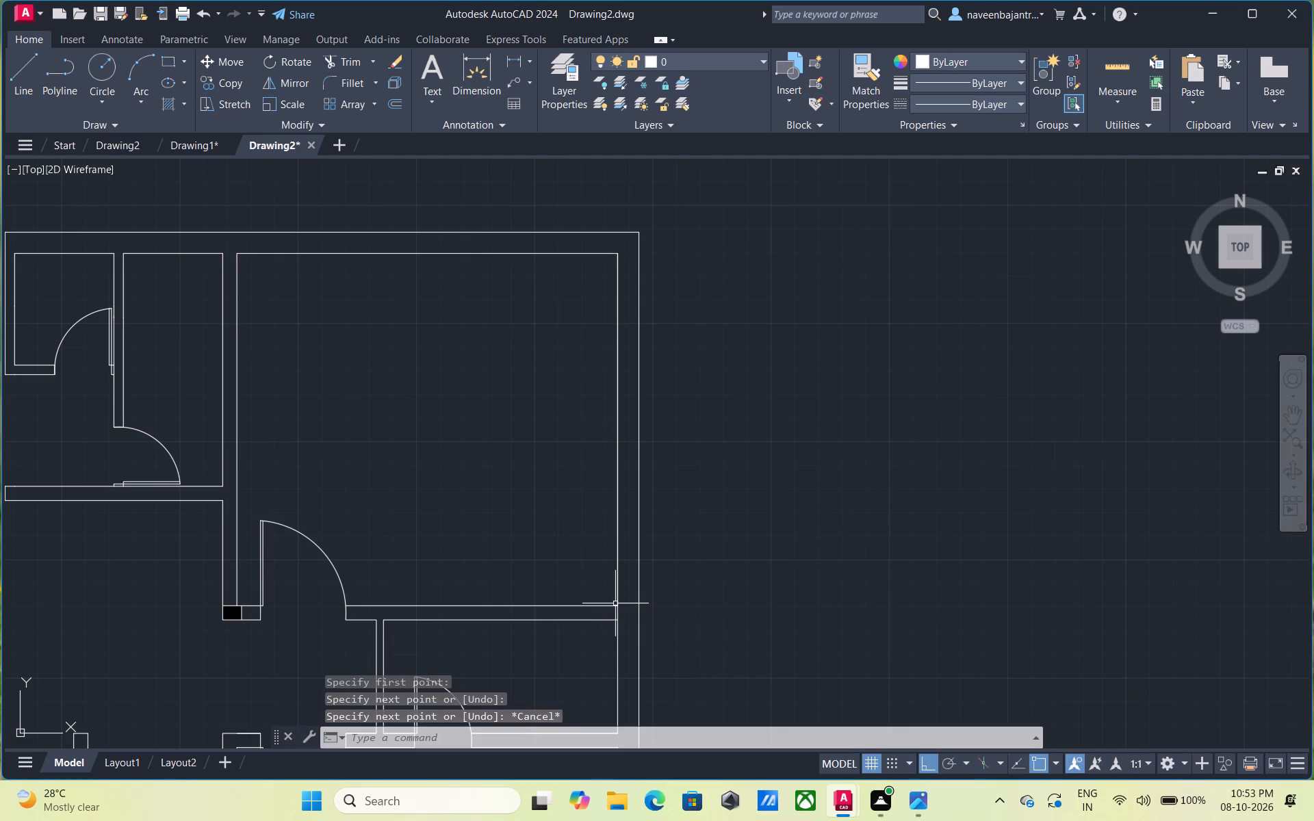
Draw a short line across the upper-right room's right exterior wall from the new inner line's midpoint, trimming the overhang beyond the outer line.
key(l)
key(space)
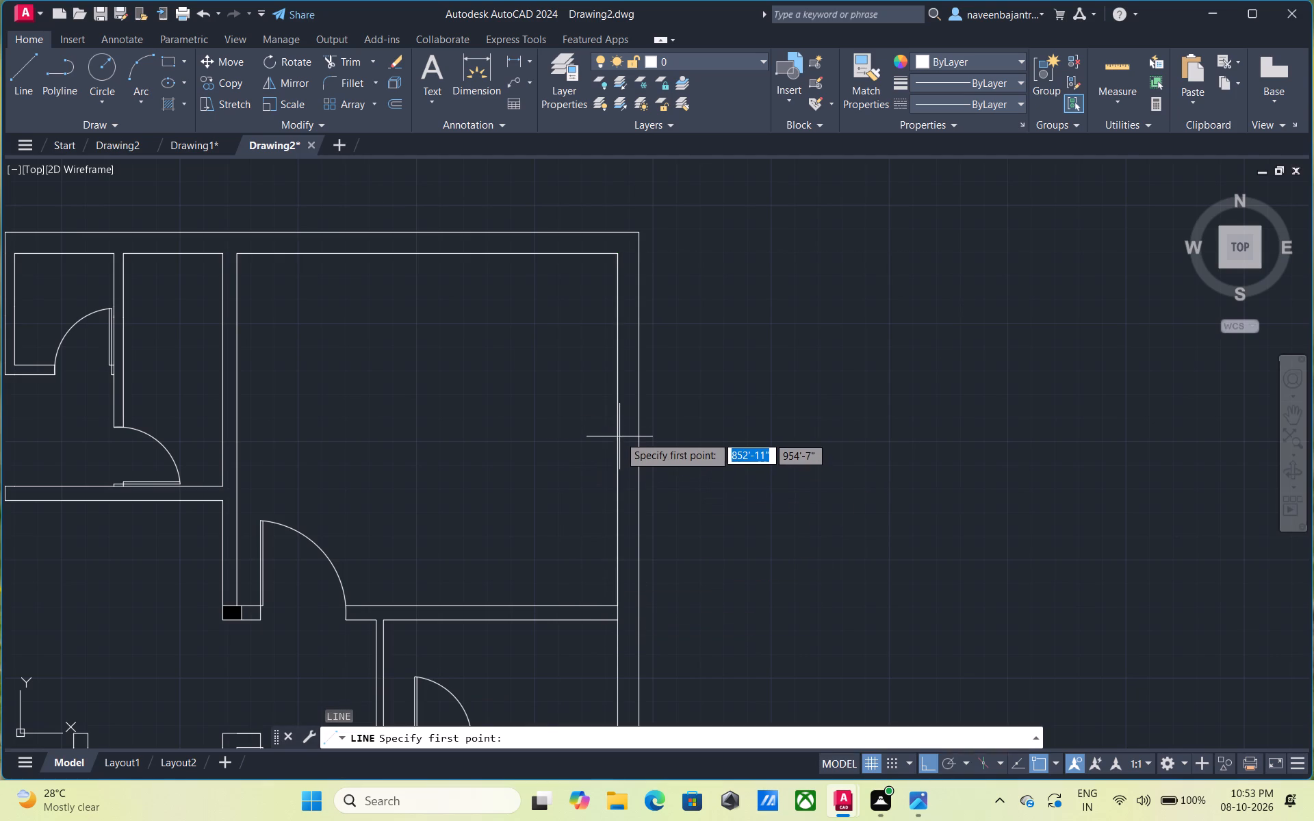
click(619, 433)
click(665, 438)
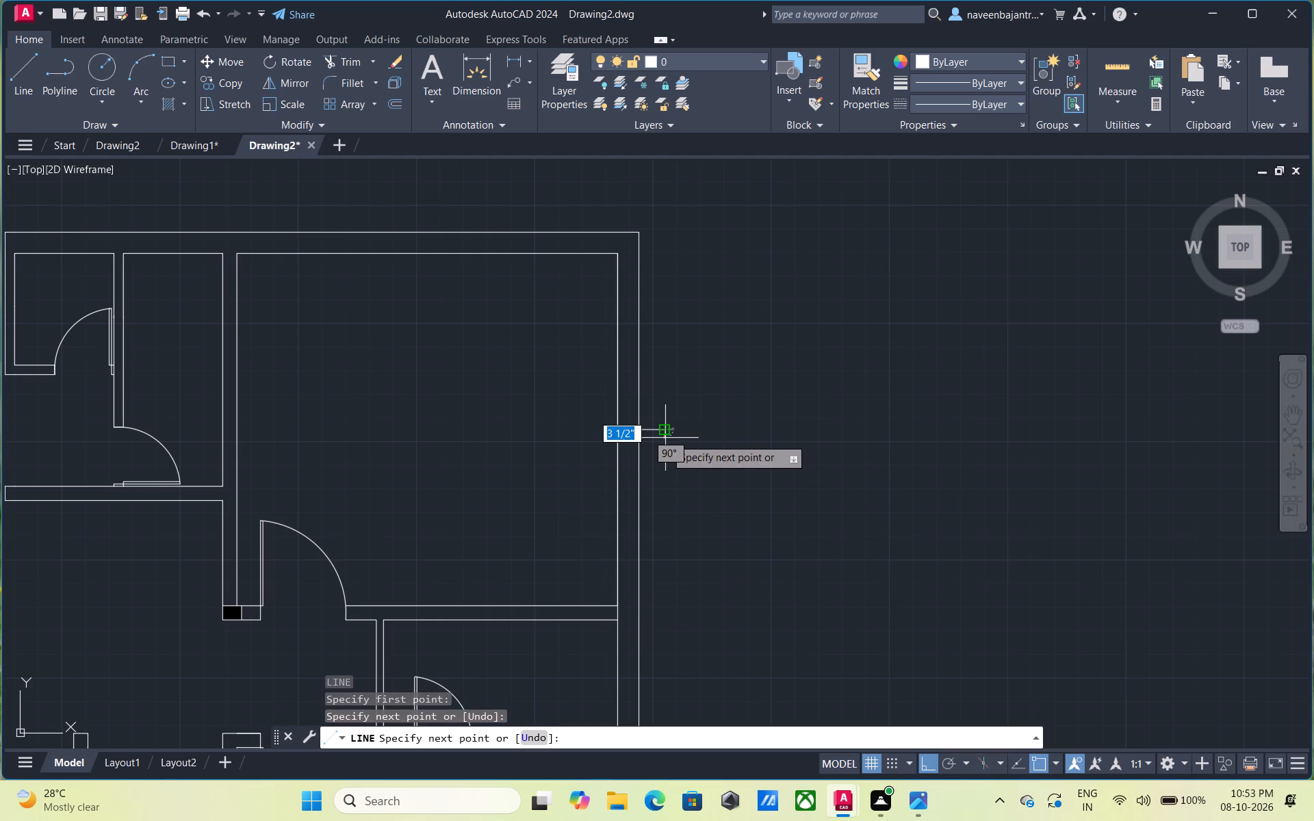
key(Escape)
text(tr)
key(space)
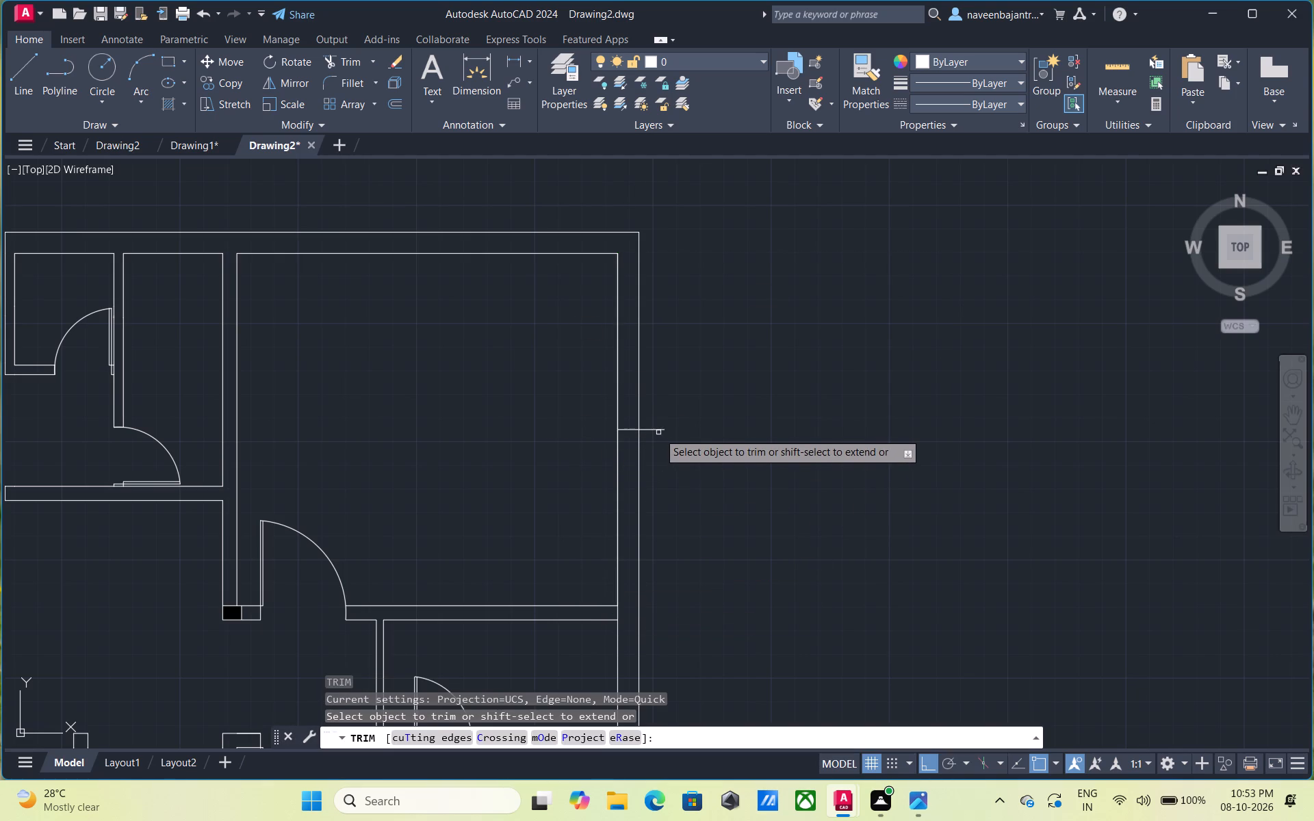
click(657, 430)
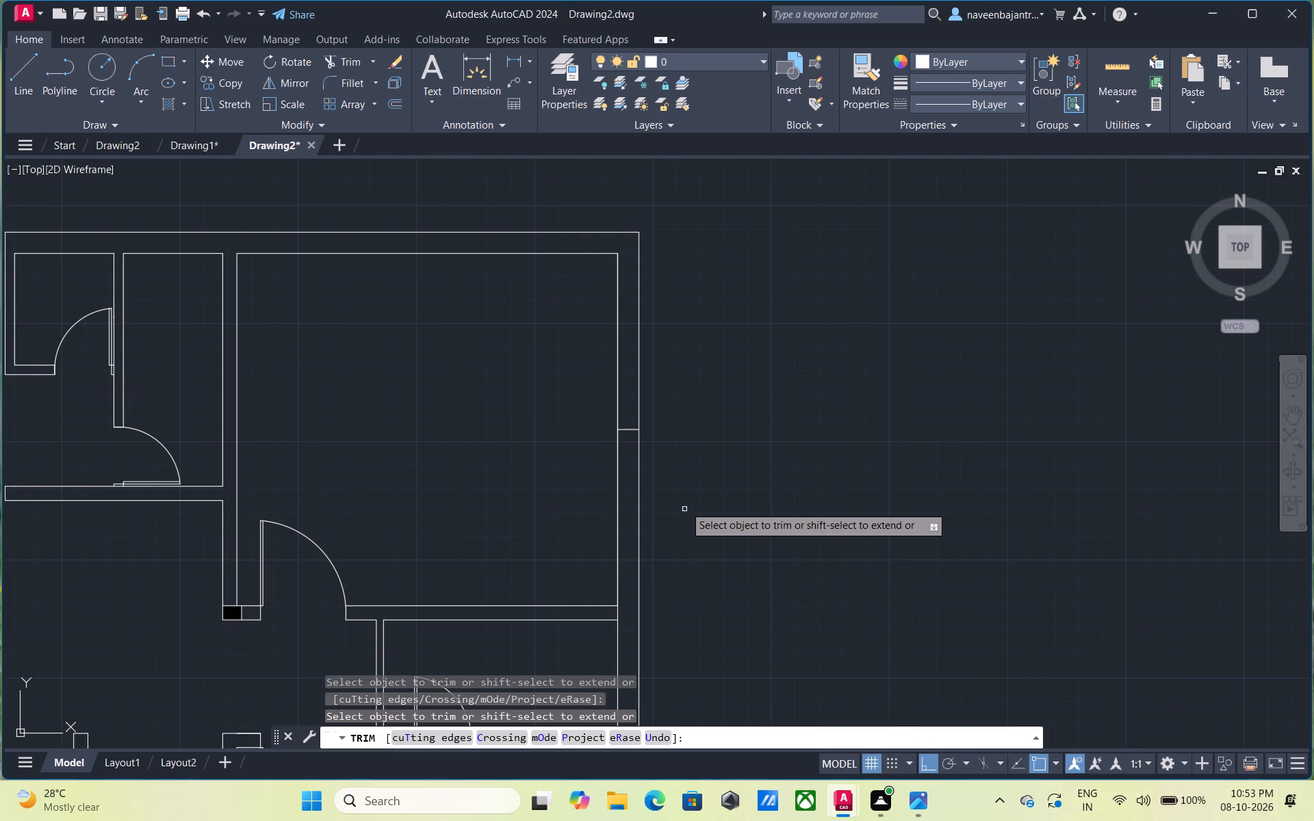
key(Escape)
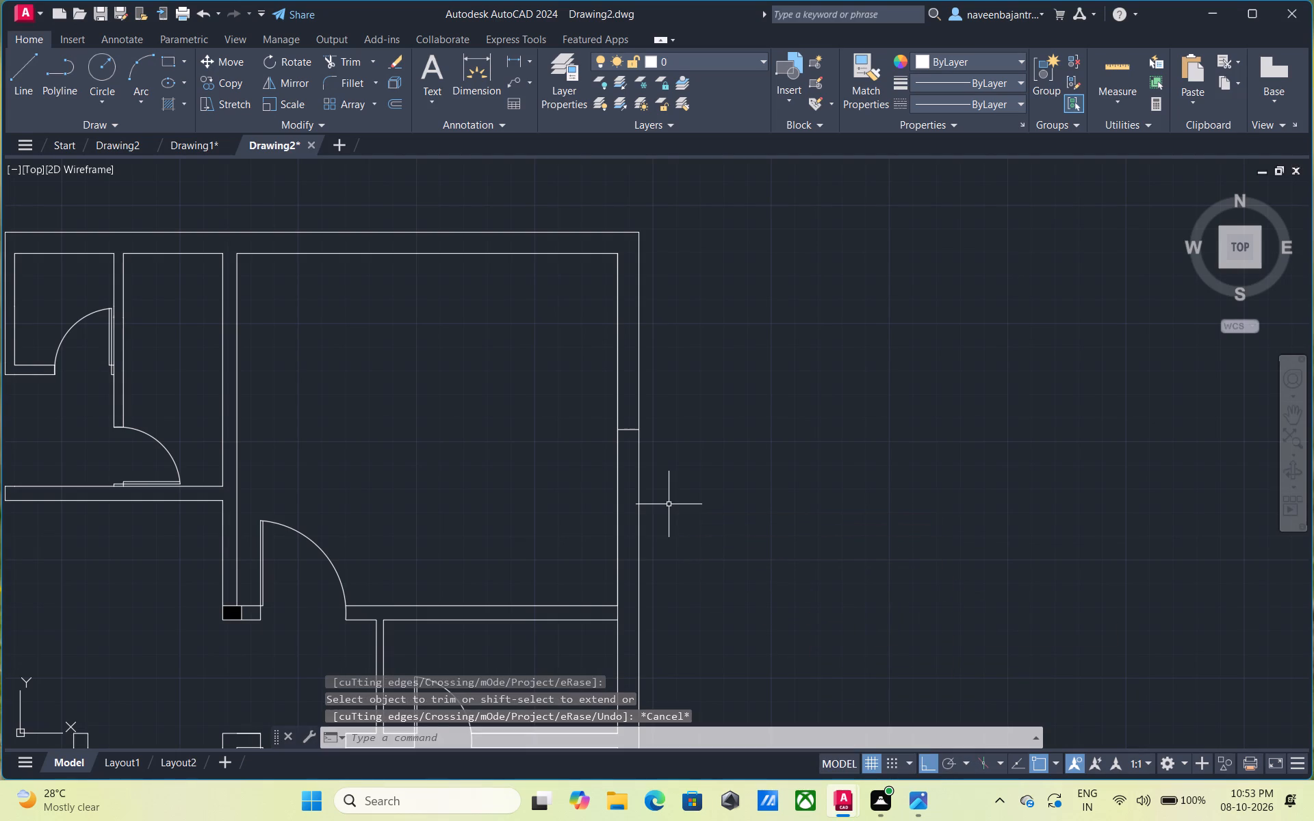
Offset the short line across the upper-right room's right exterior wall by 2.5' up and down as window end lines.
key(o)
key(space)
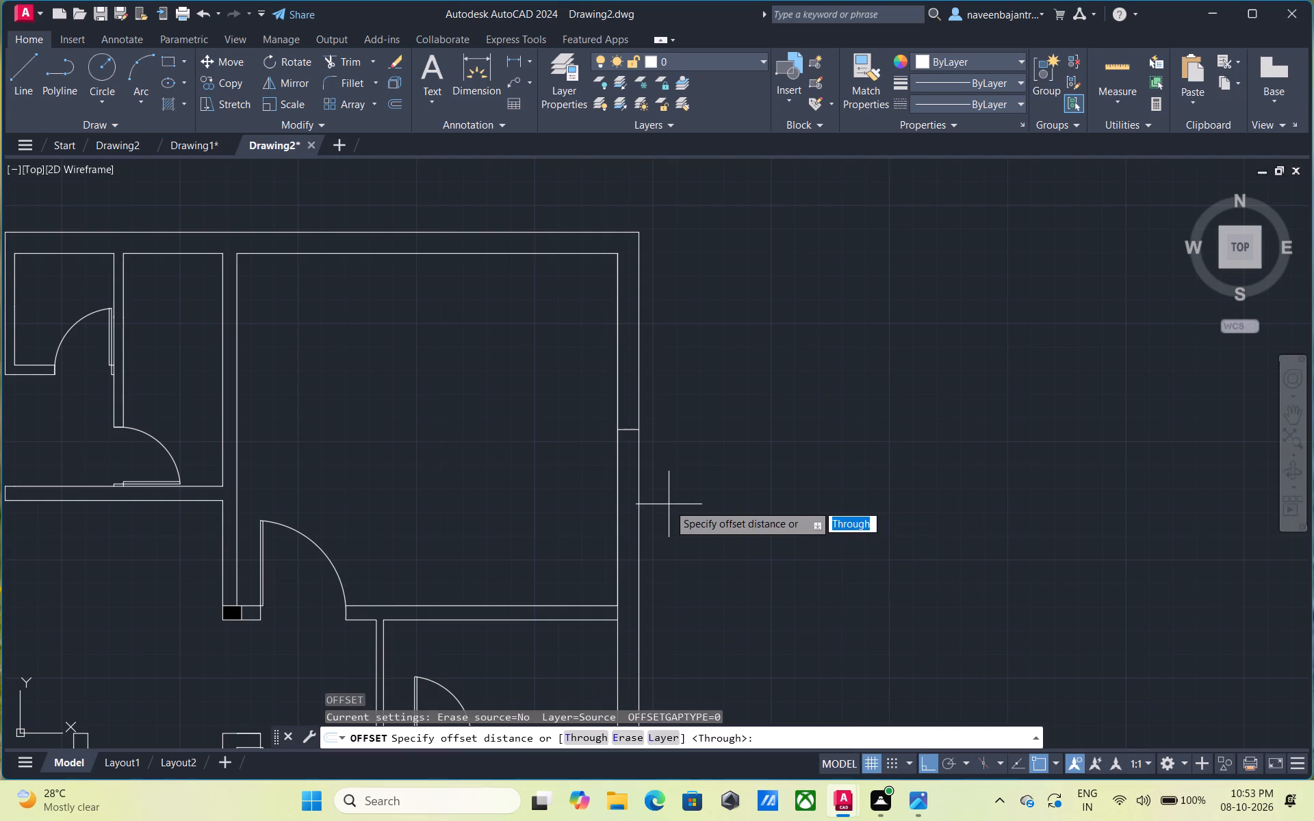
key(space)
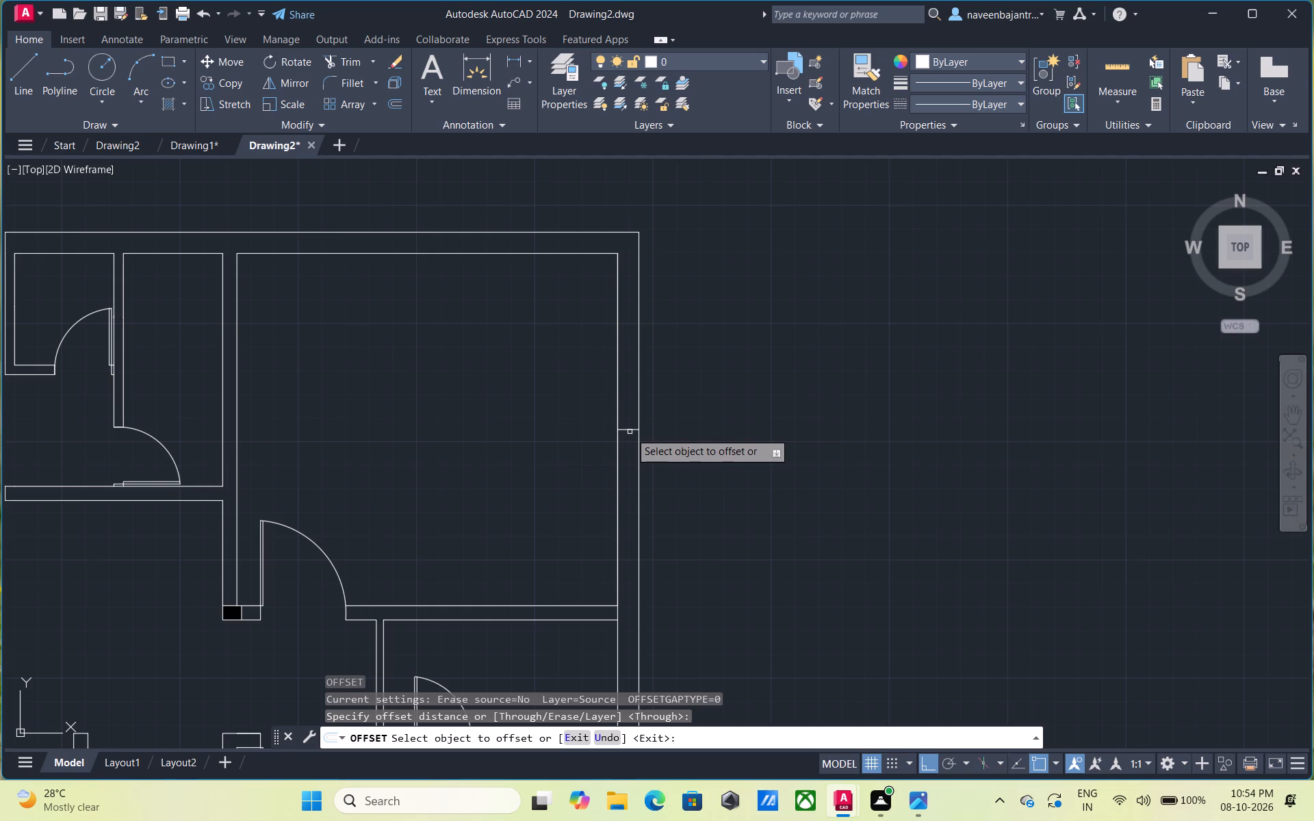
click(630, 431)
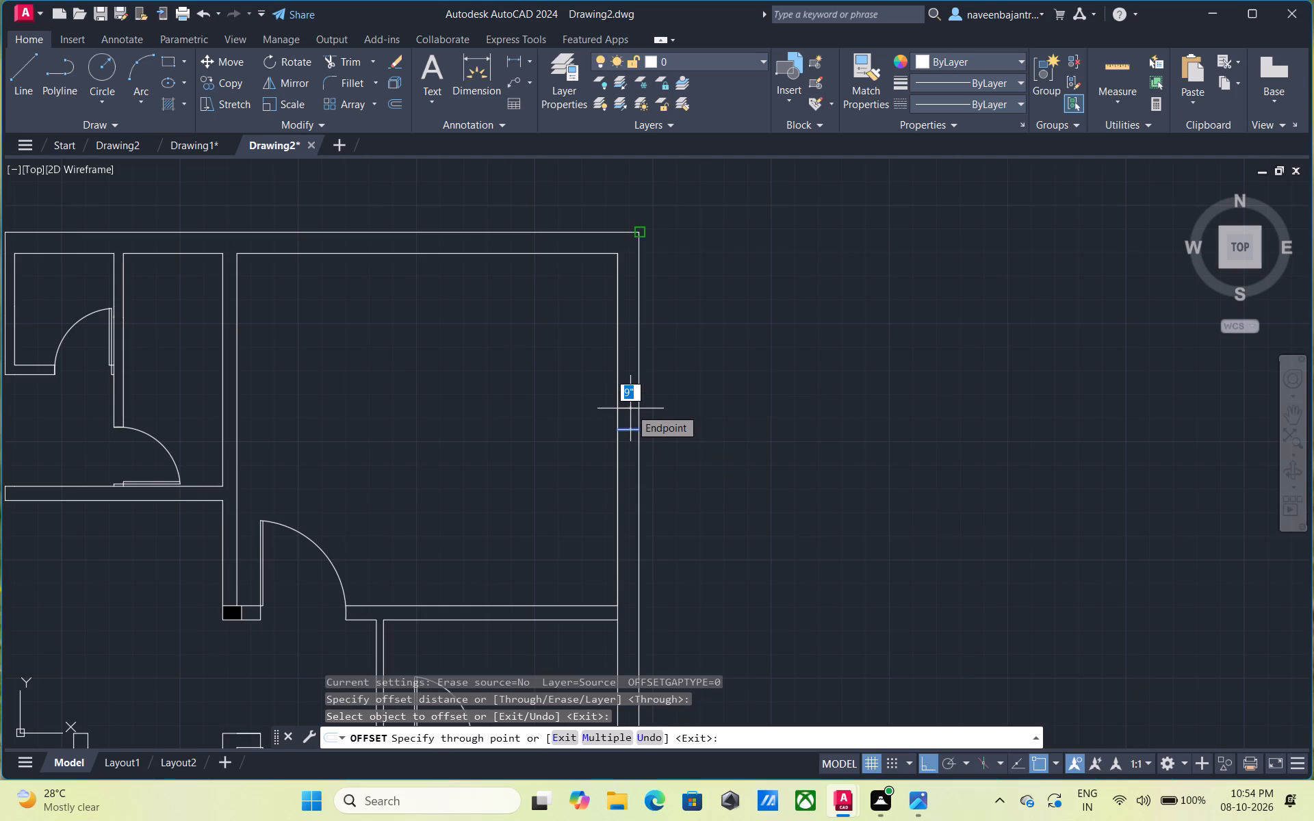
key(2)
key(period)
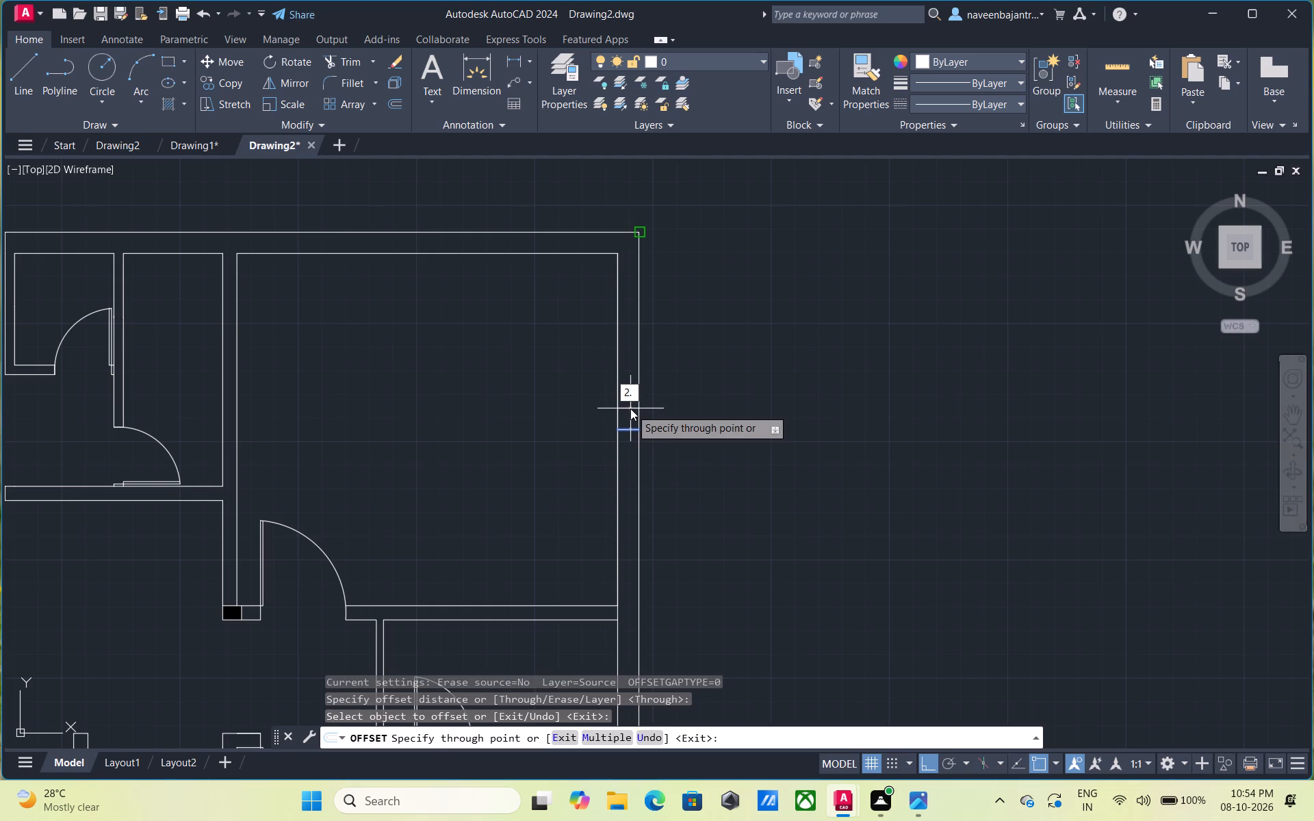
key(5)
key(apostrophe)
key(Return)
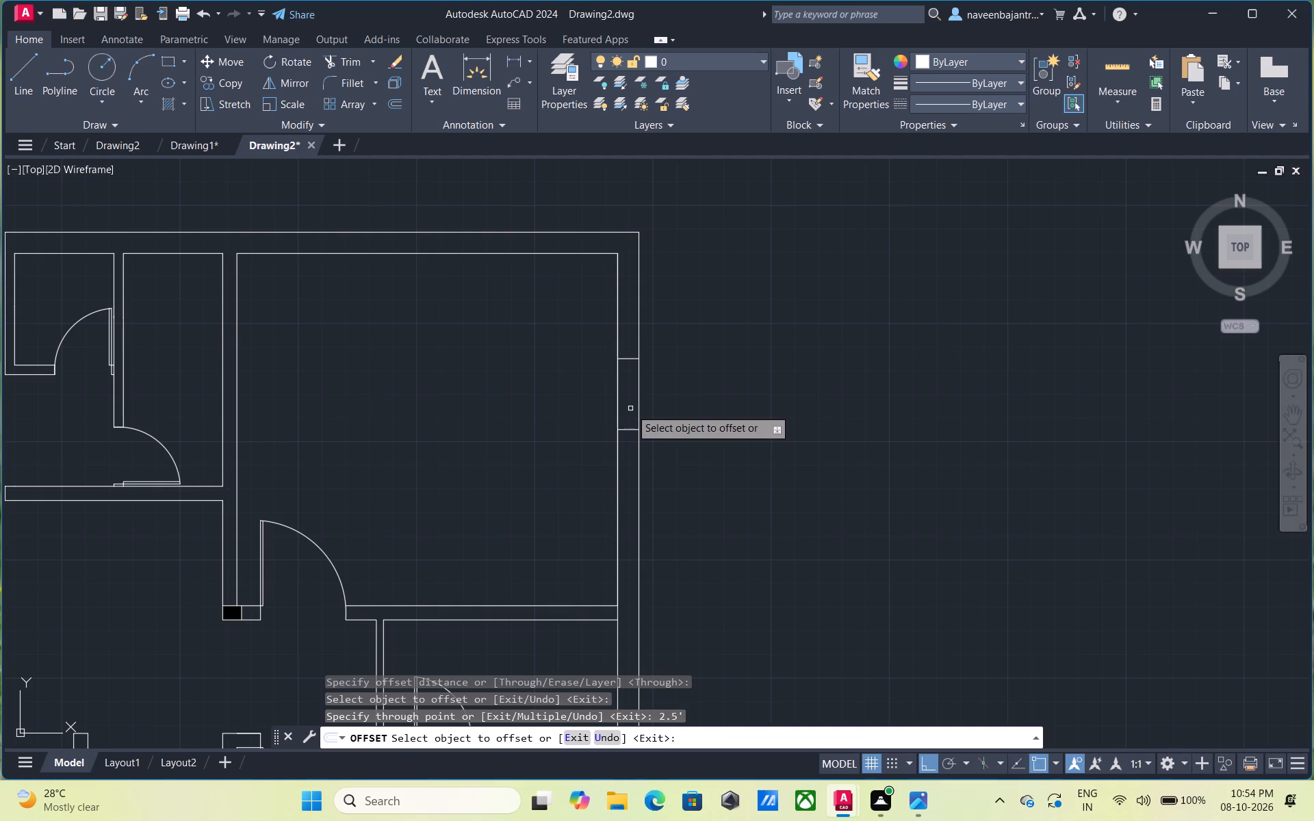
click(631, 431)
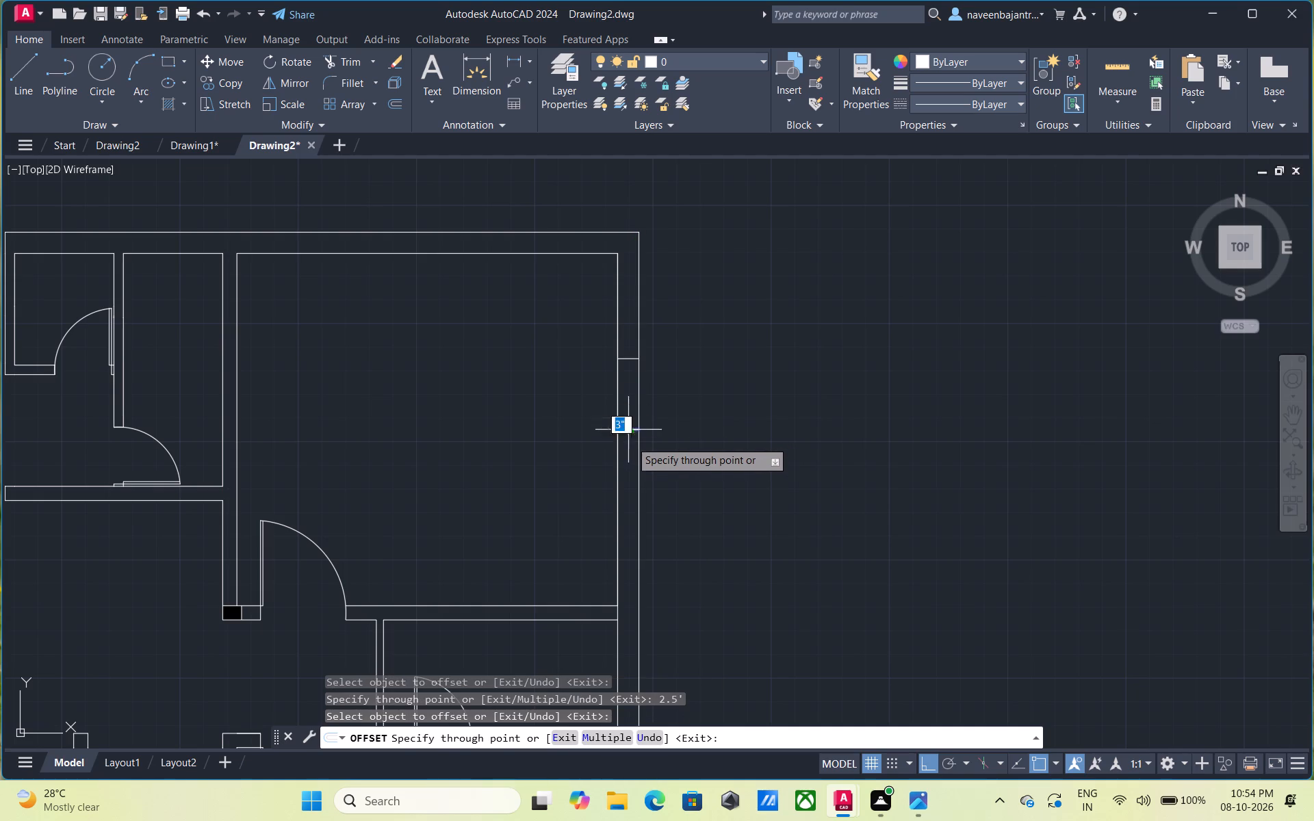
text(2.5)
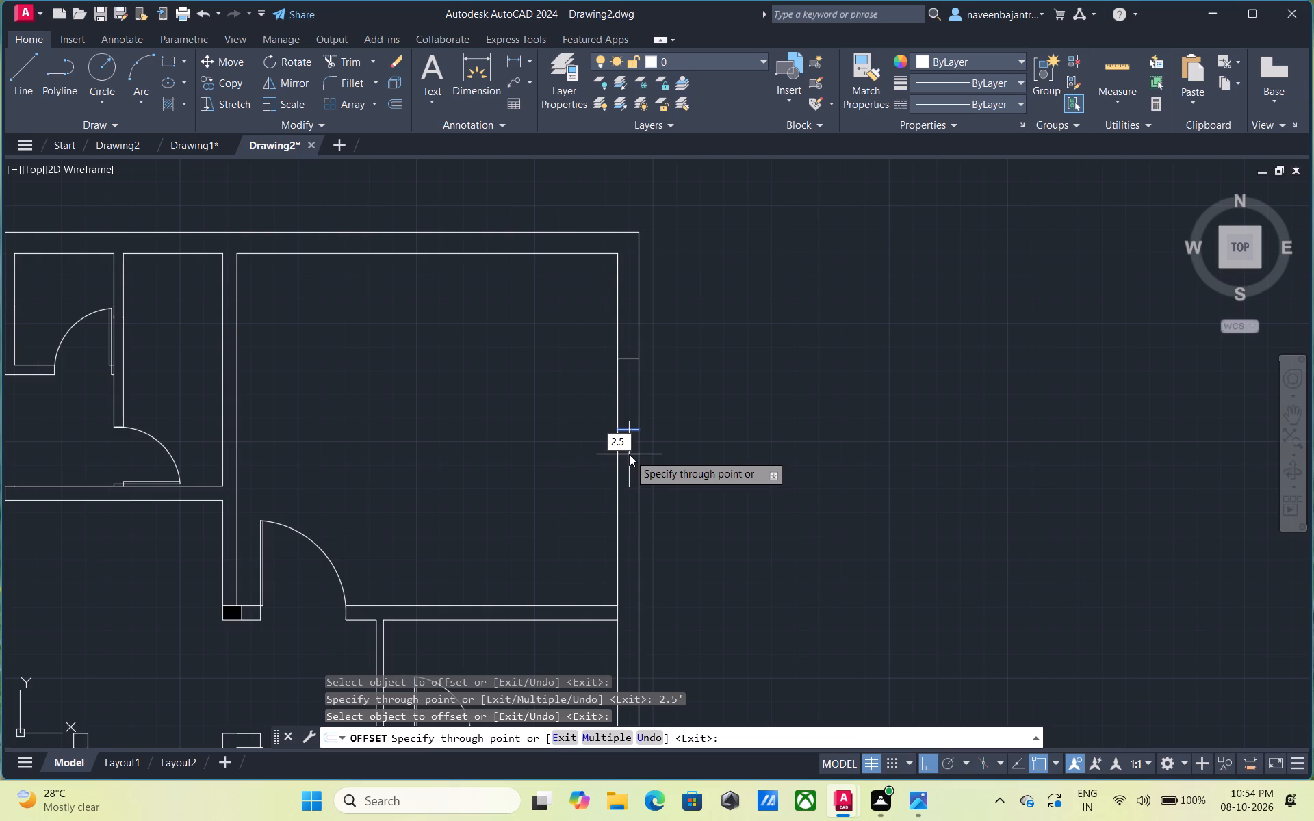
key(apostrophe)
key(Return)
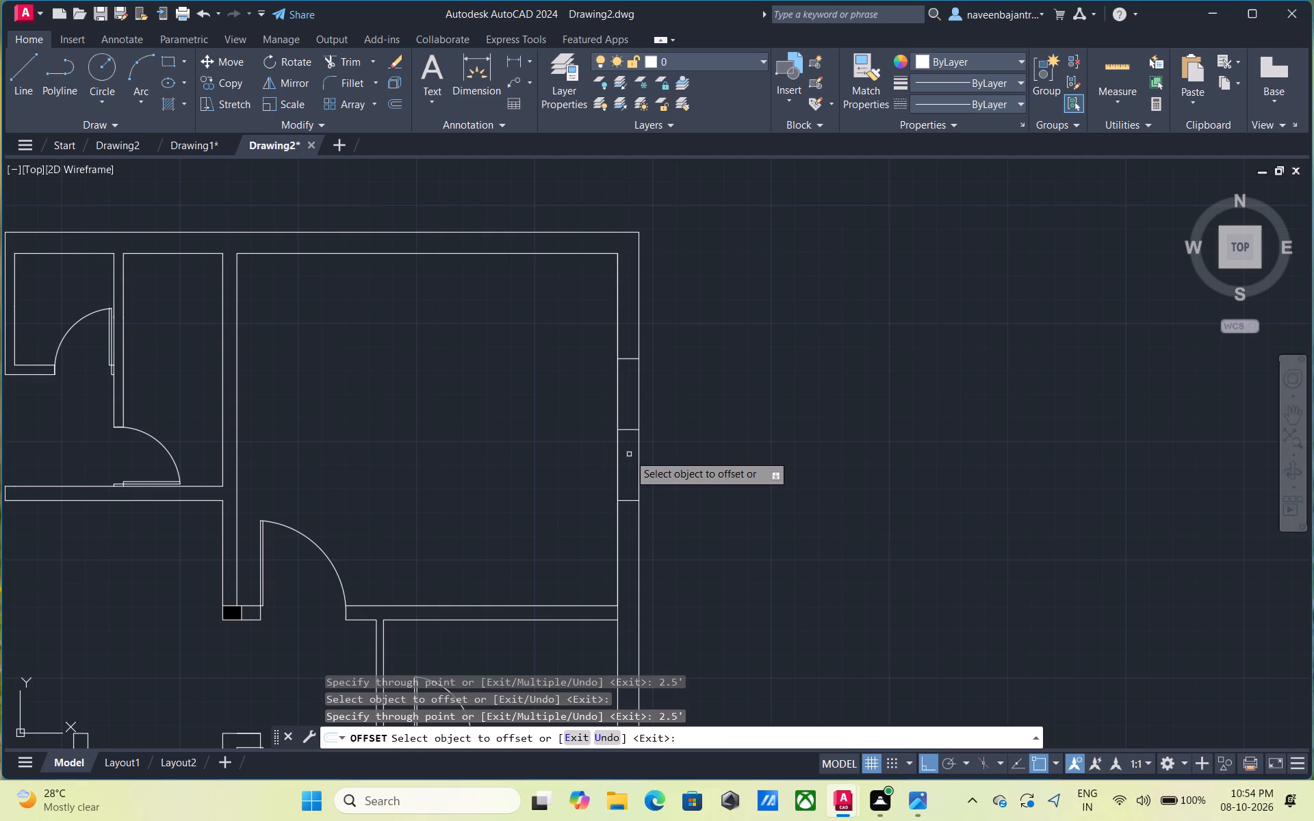
key(Escape)
Trim away the middle line between the two window end lines in the upper-right room's right exterior wall.
text(tr)
key(space)
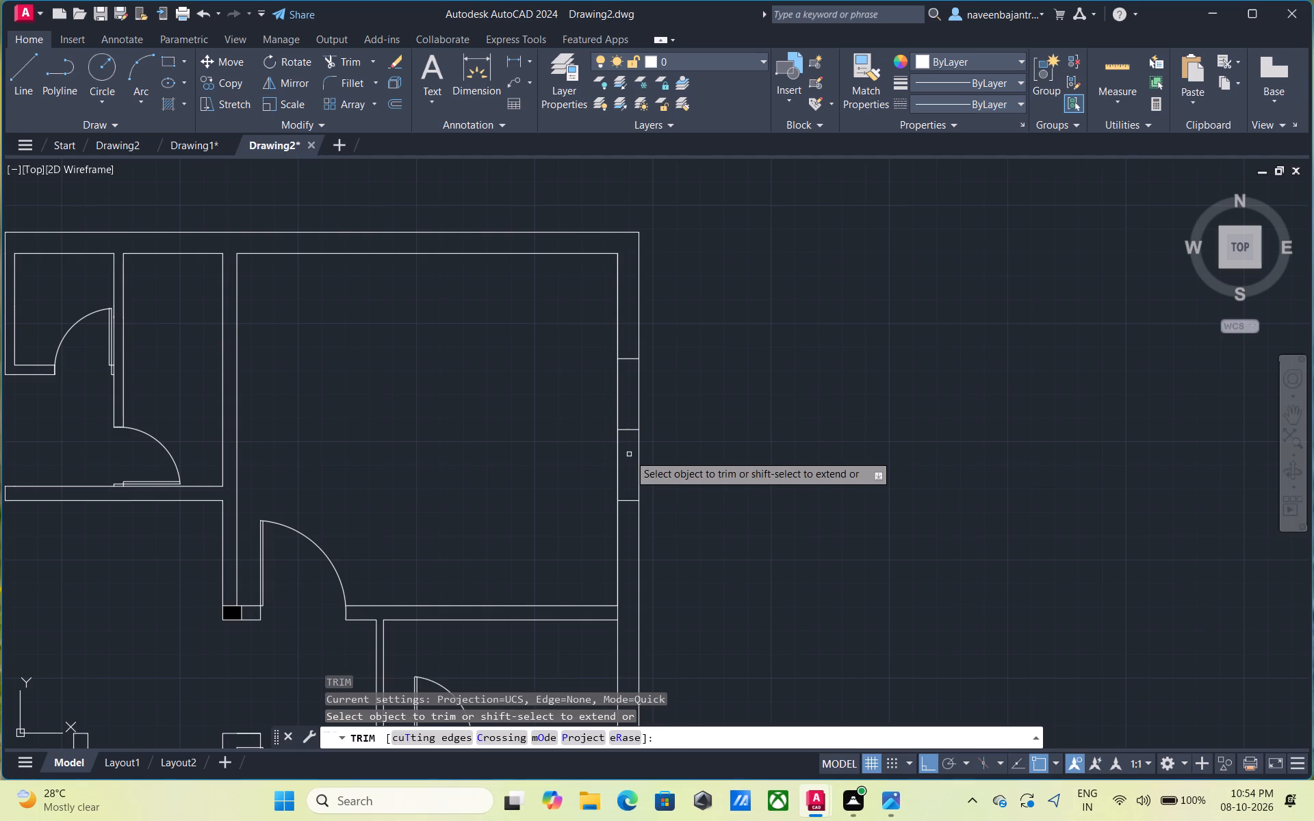
click(627, 430)
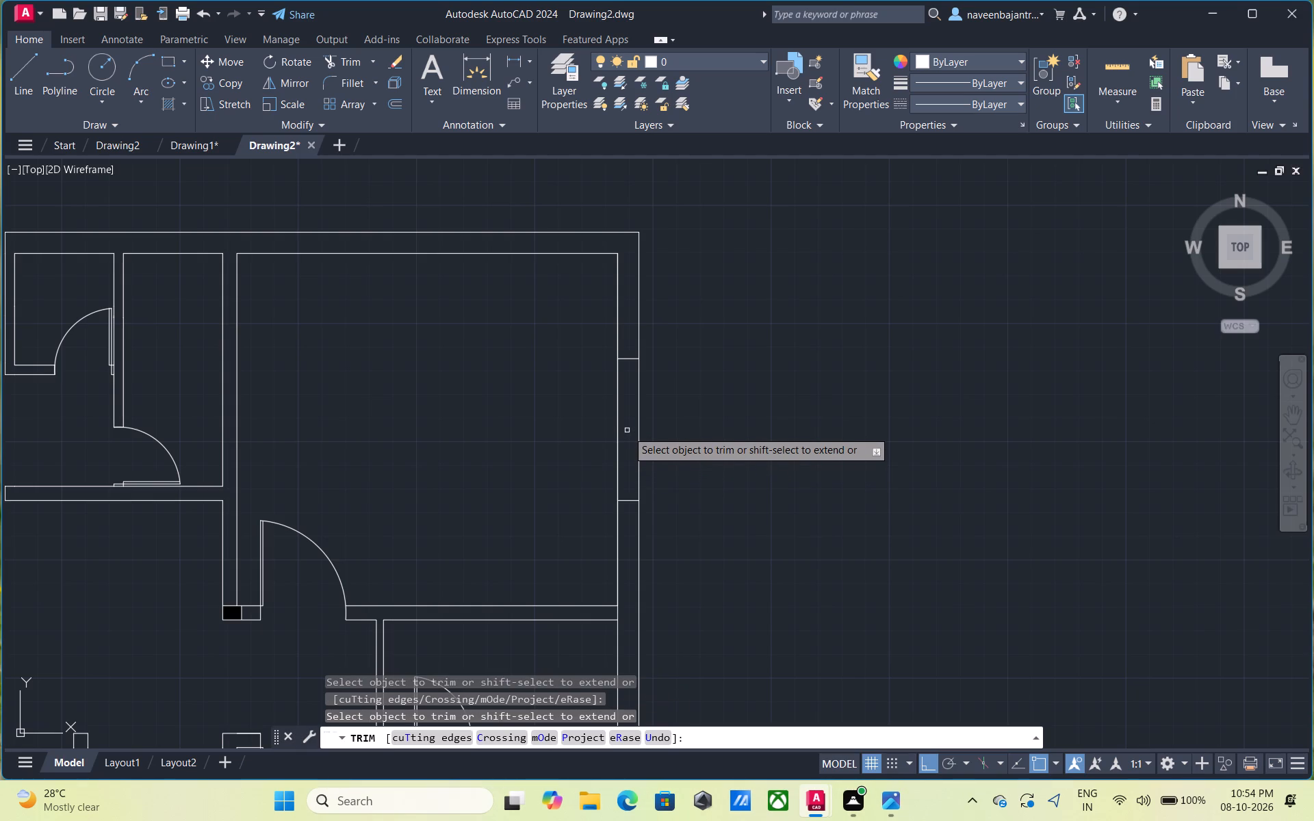
key(Escape)
Offset the inner line of the upper-right room's right exterior wall 4.5" outward and trim it to the two window end lines.
text(o)
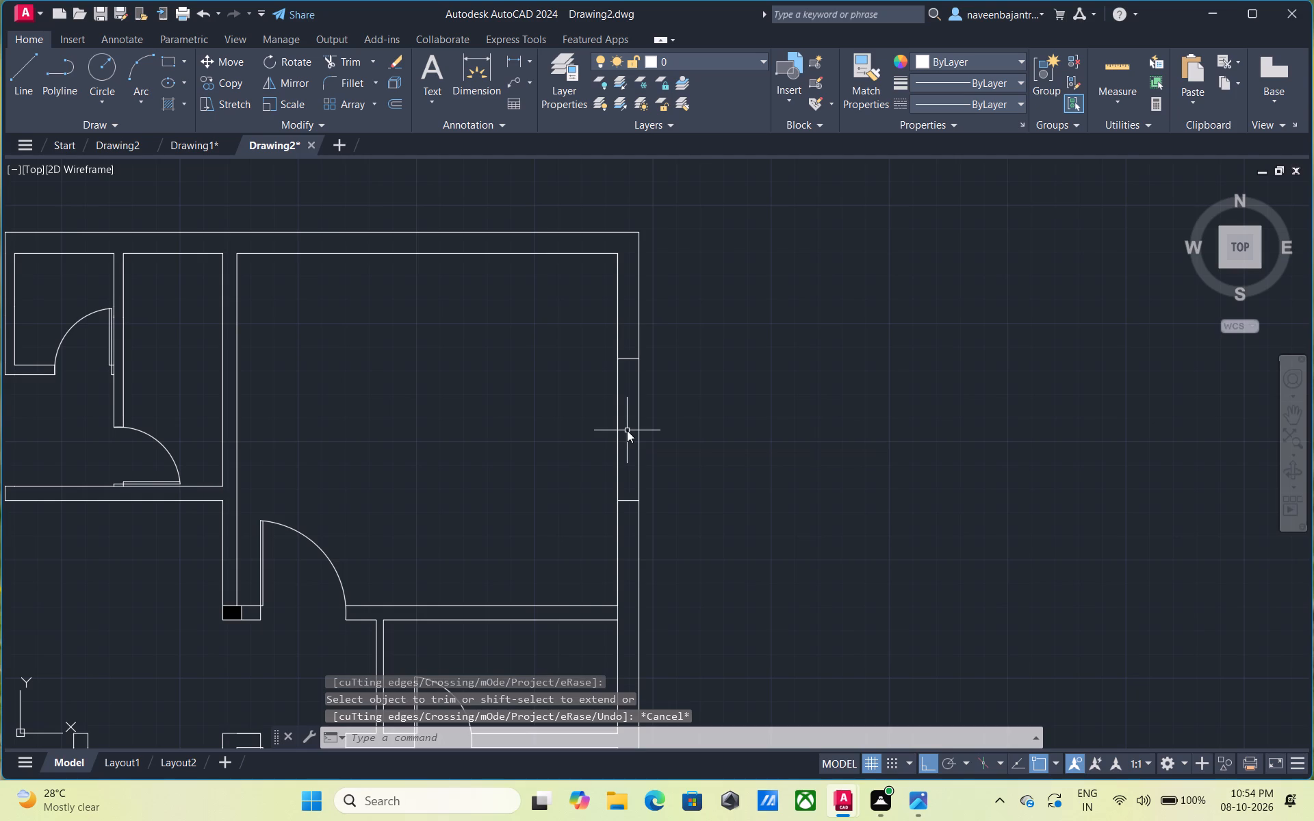
key(space)
key(space)
click(619, 435)
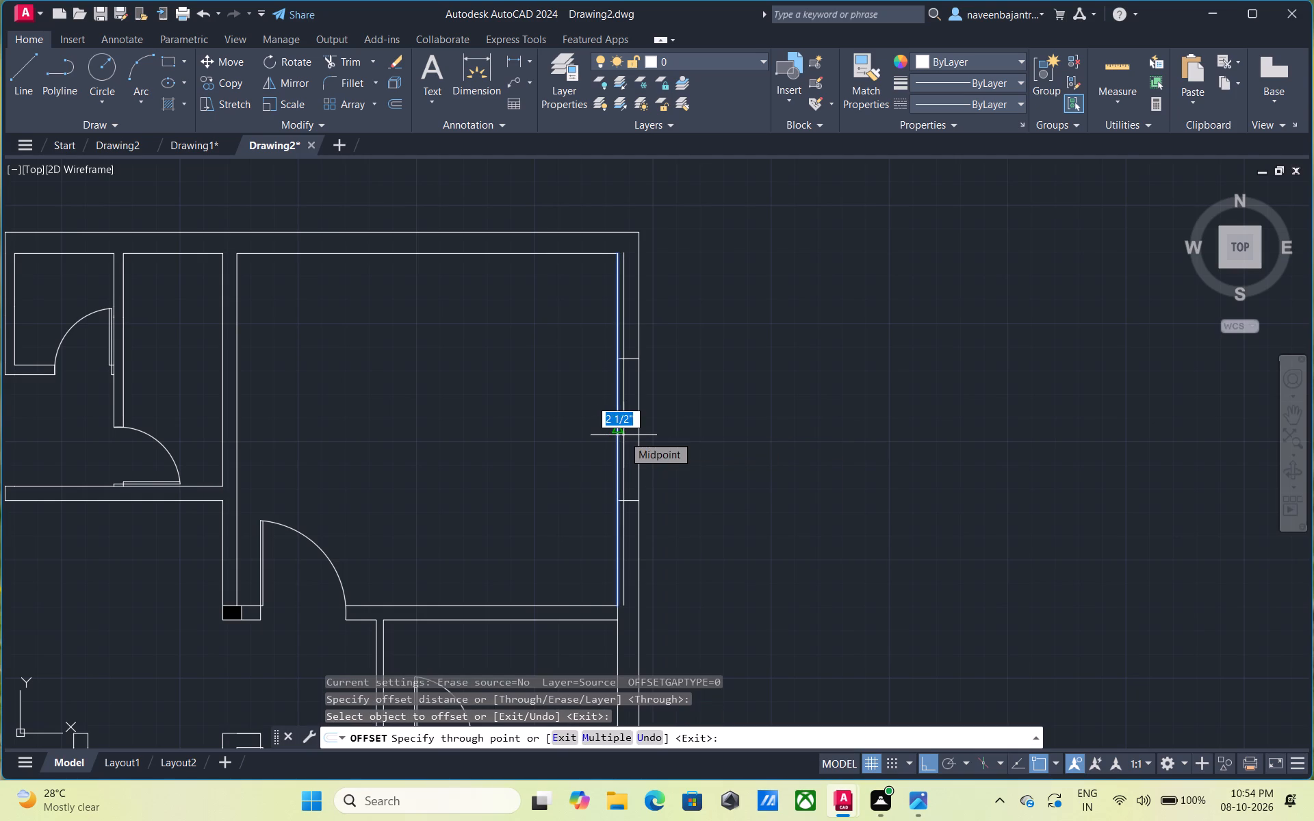
text(4.5)
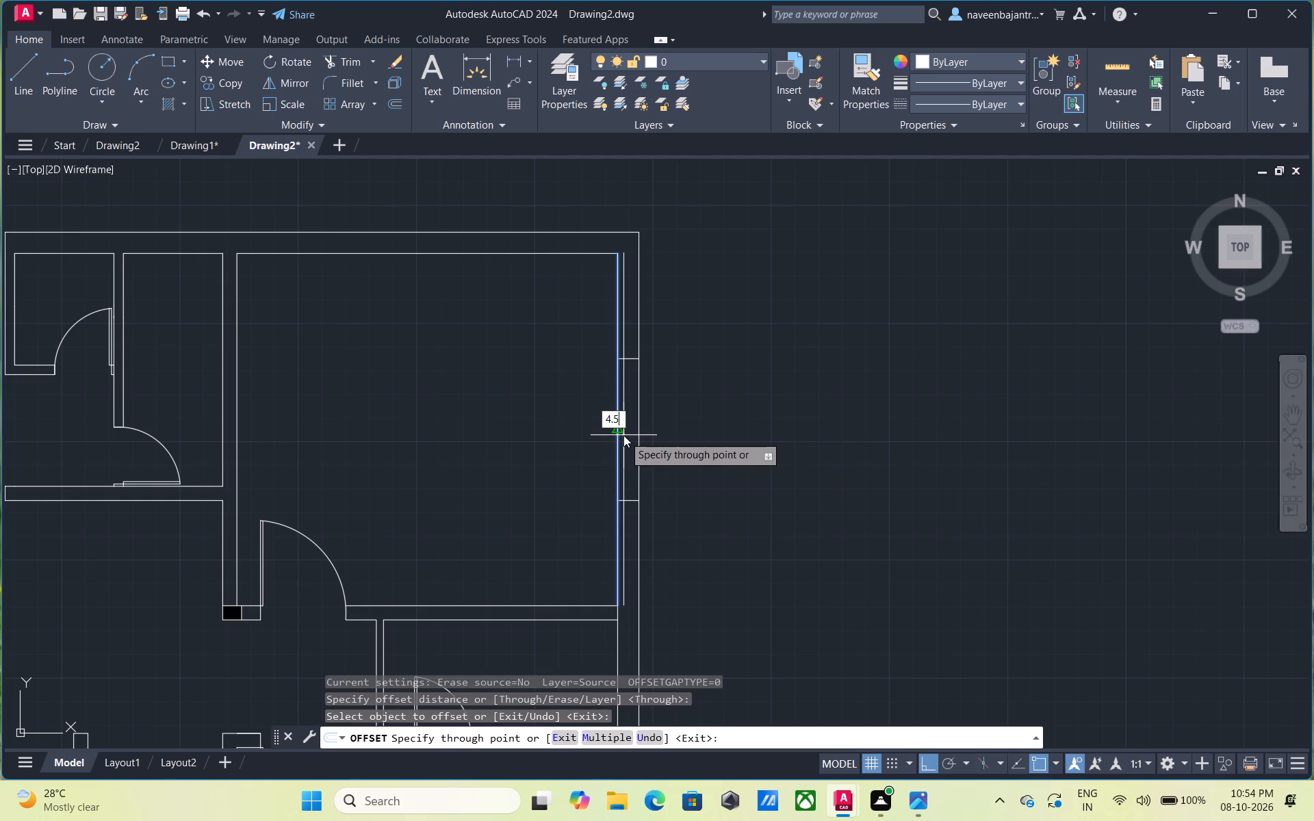
key(shift+quotedbl)
key(Return)
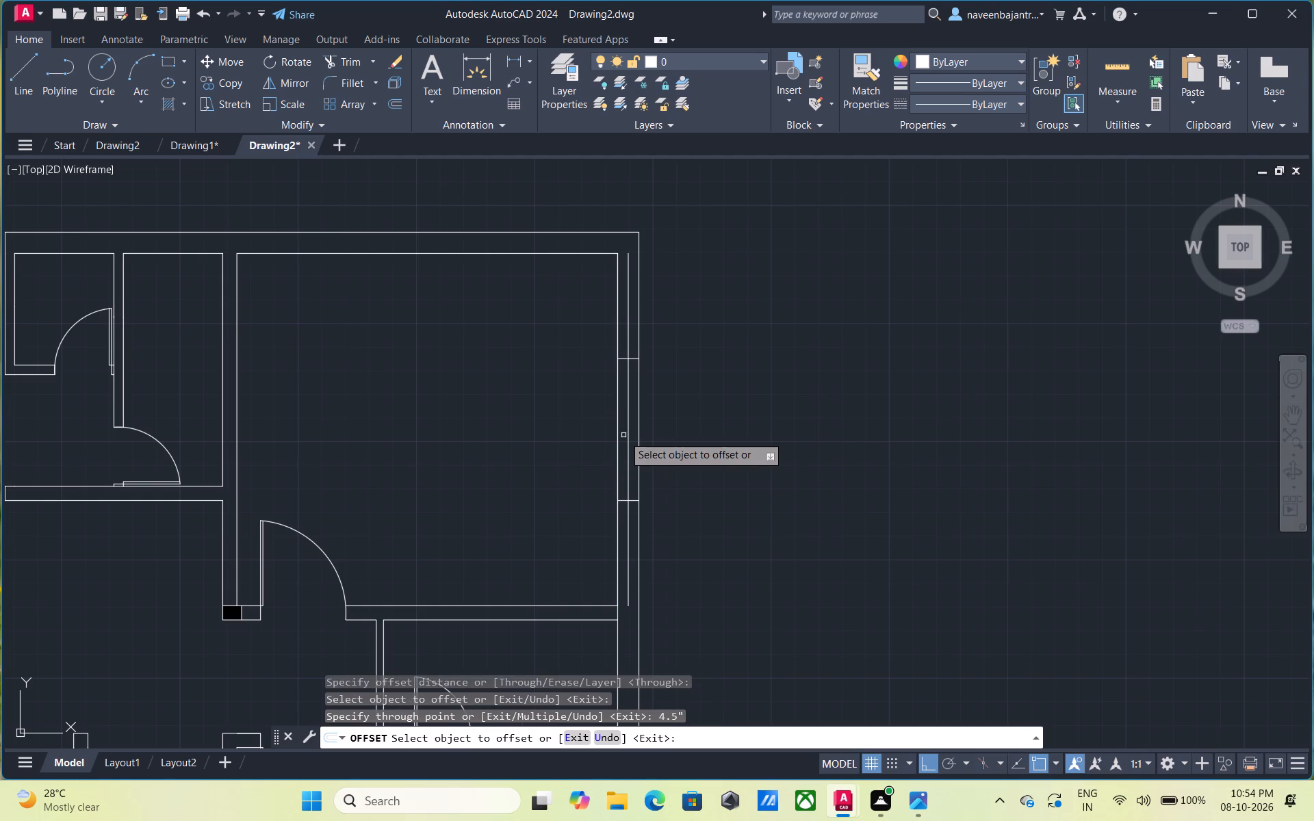
key(Escape)
text(tr)
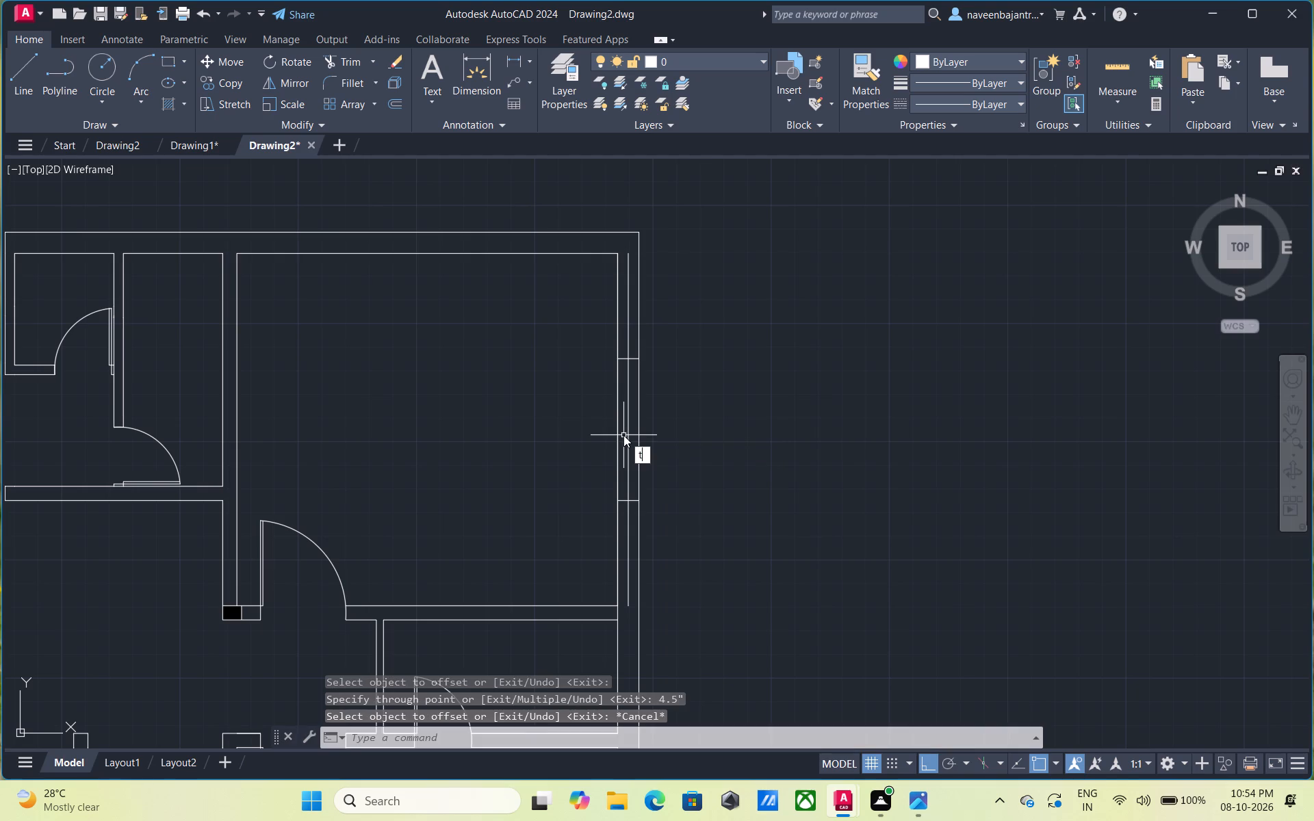
key(space)
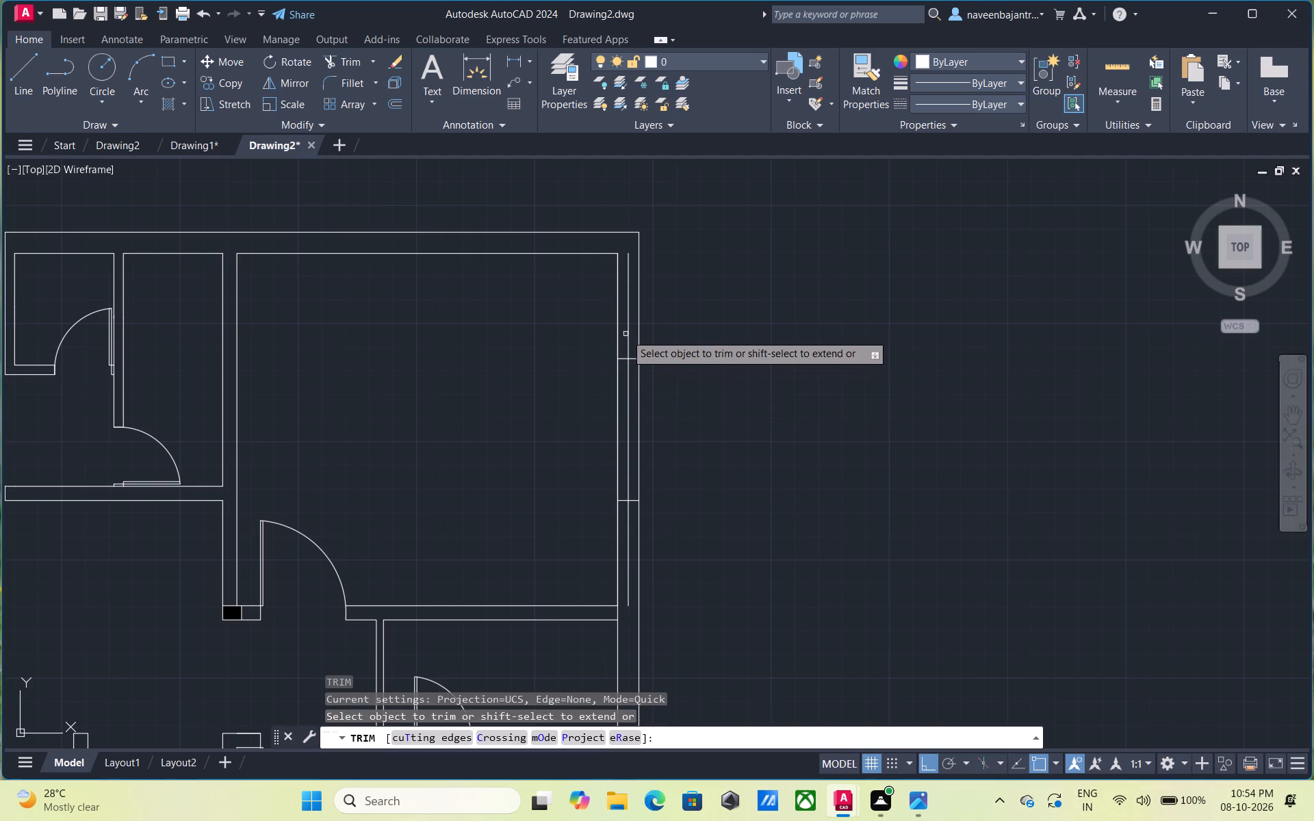
click(630, 333)
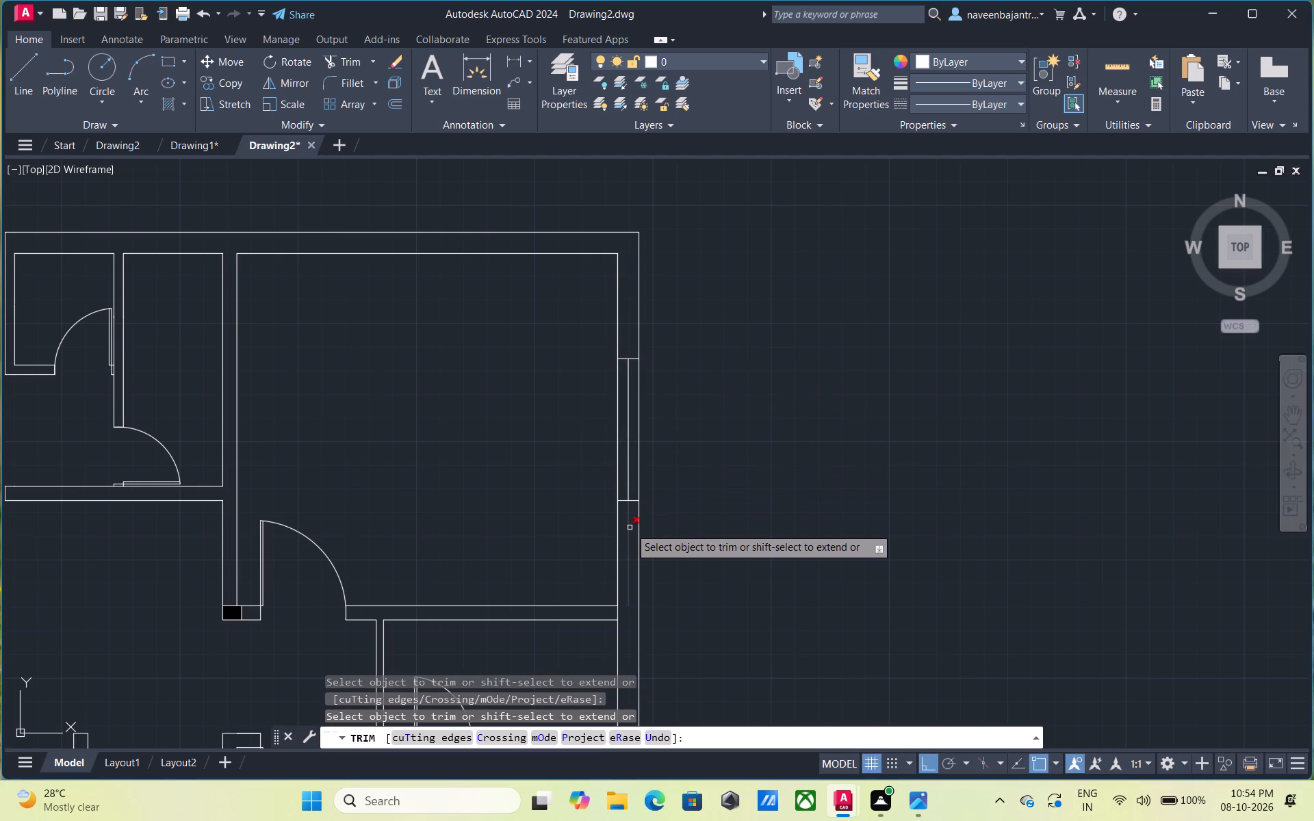
click(630, 527)
Draw a short line across the upper-right room's top exterior wall from the inner line's midpoint, trimming the overhang beyond the outer line.
scroll(630, 527, down, 1)
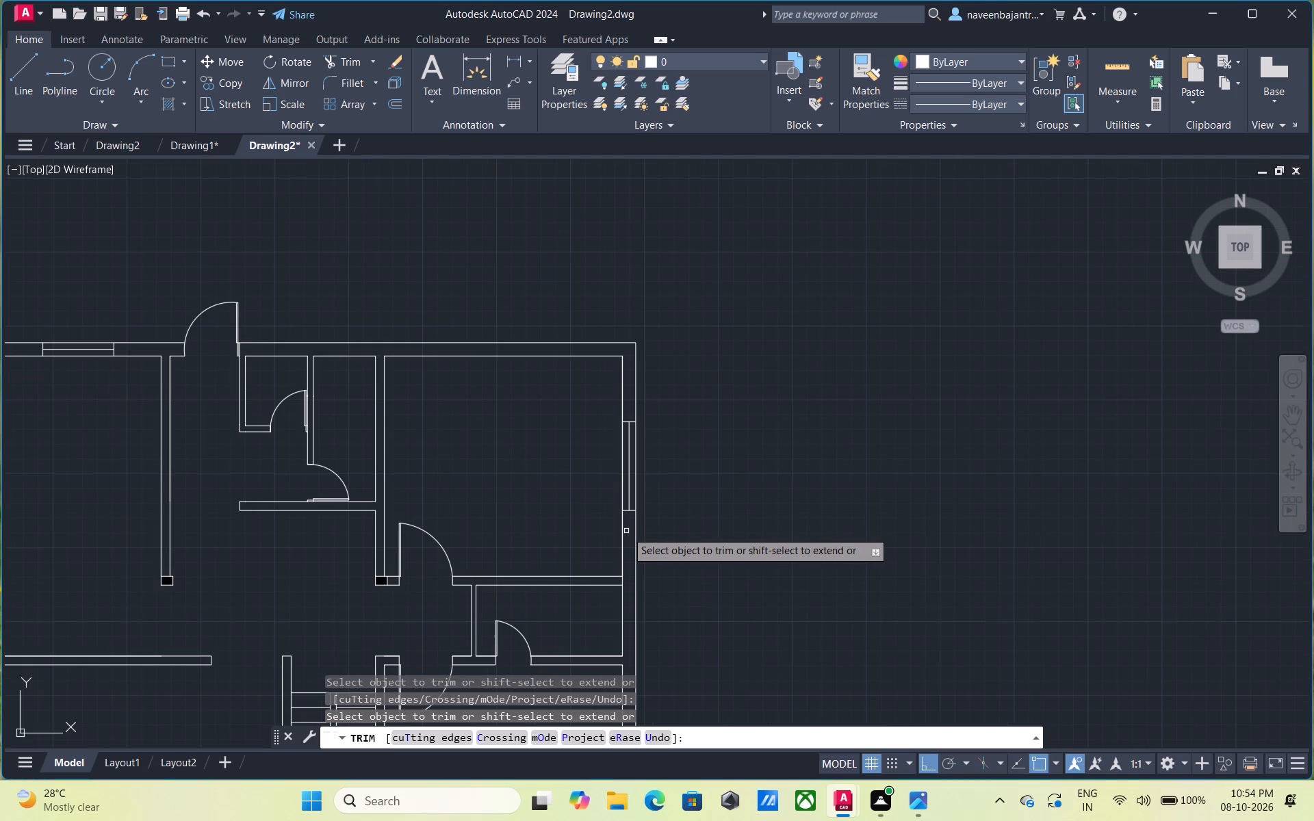
scroll(624, 531, down, 1)
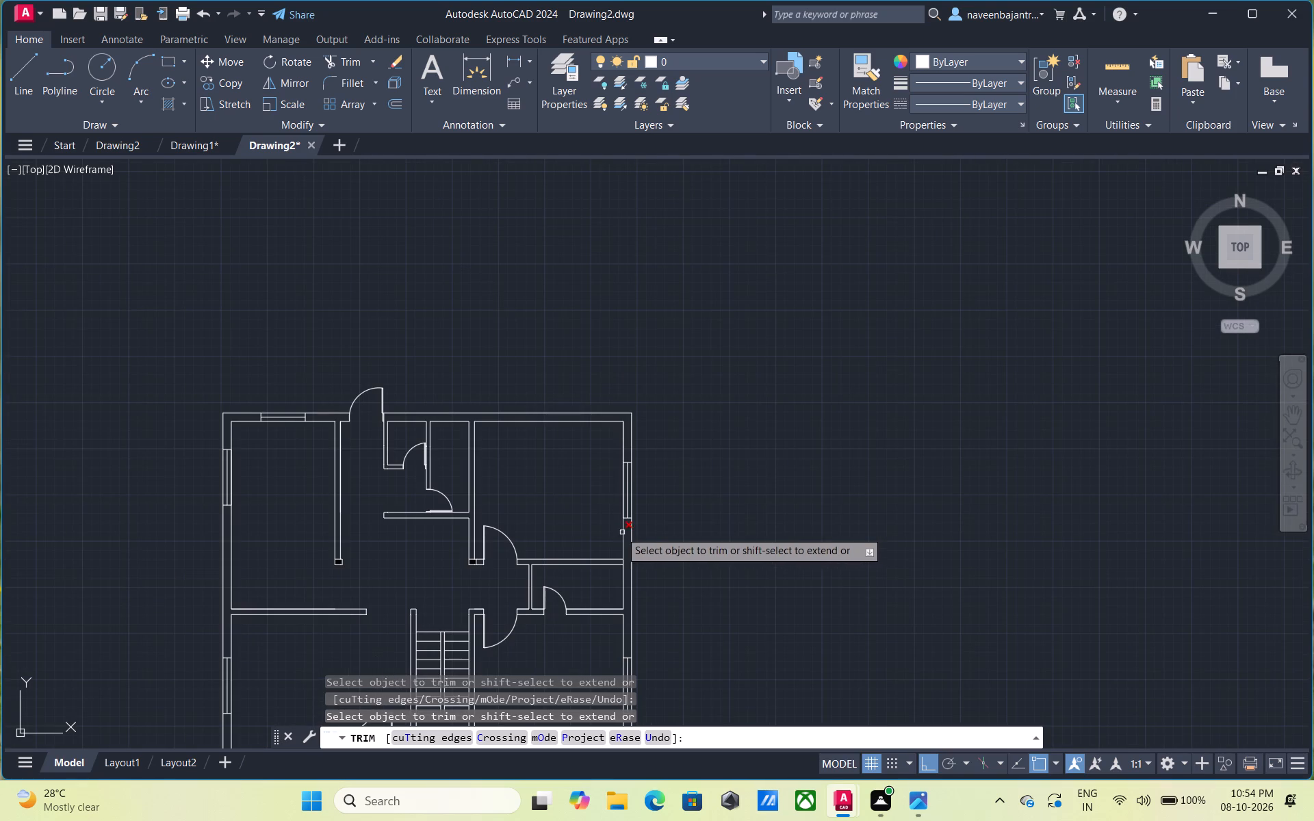
scroll(556, 432, up, 1)
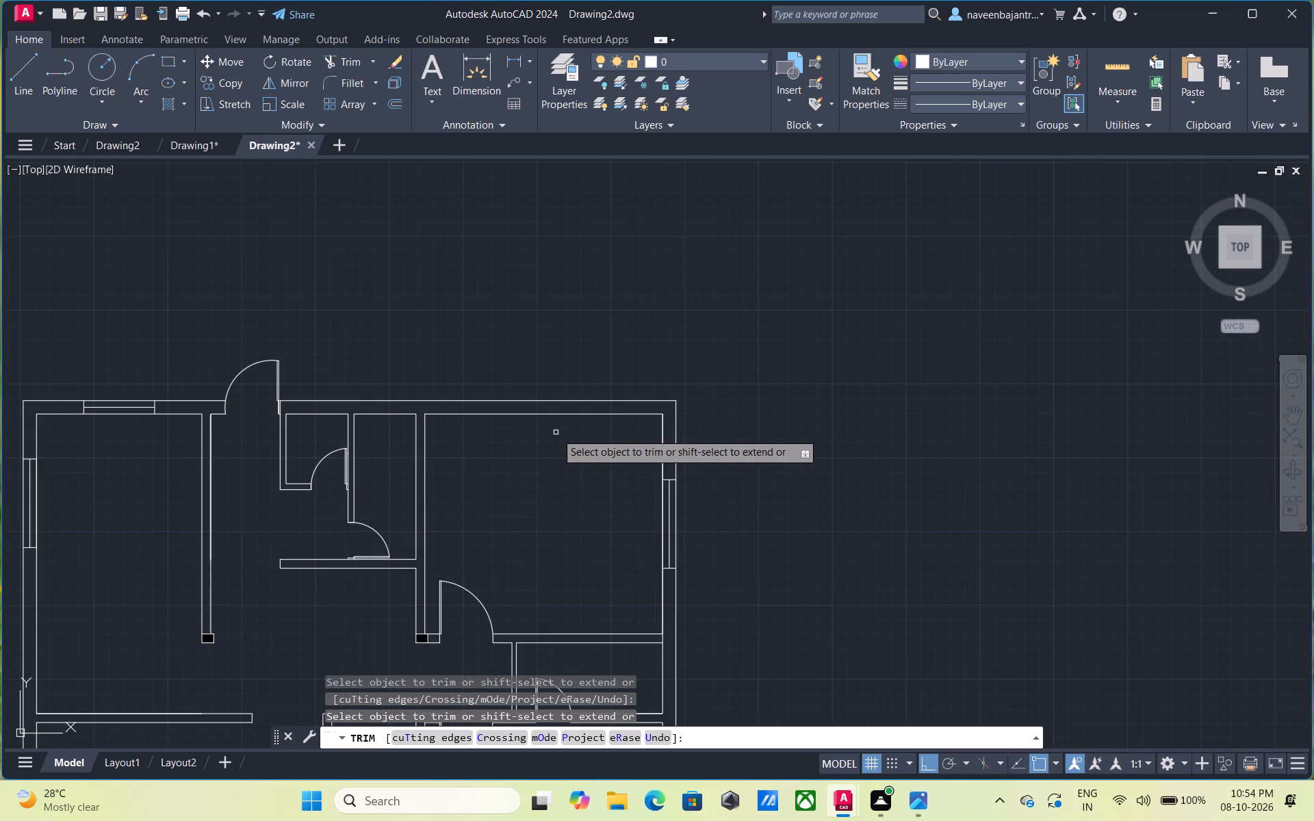
scroll(556, 432, up, 1)
key(Escape)
text(l)
key(space)
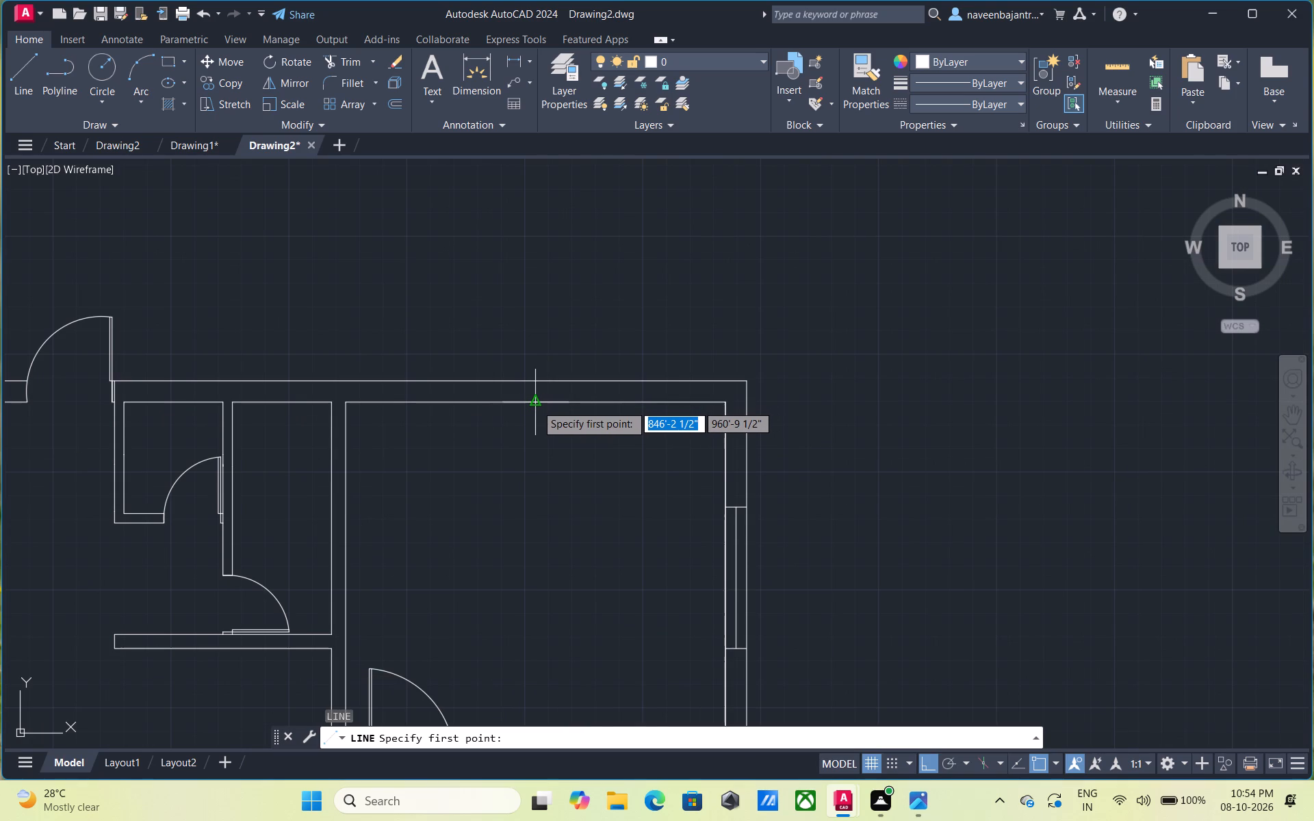
click(536, 406)
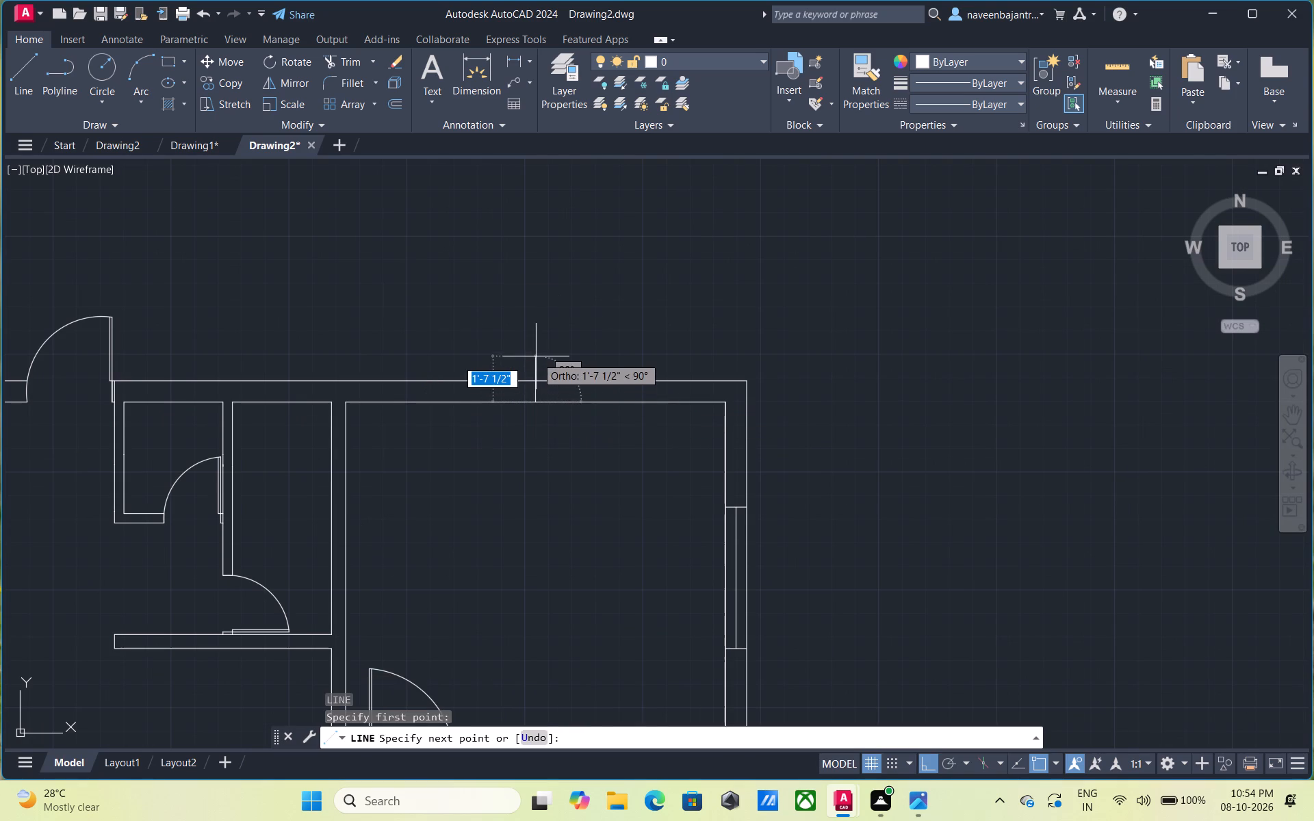
click(536, 356)
key(Escape)
text(tr)
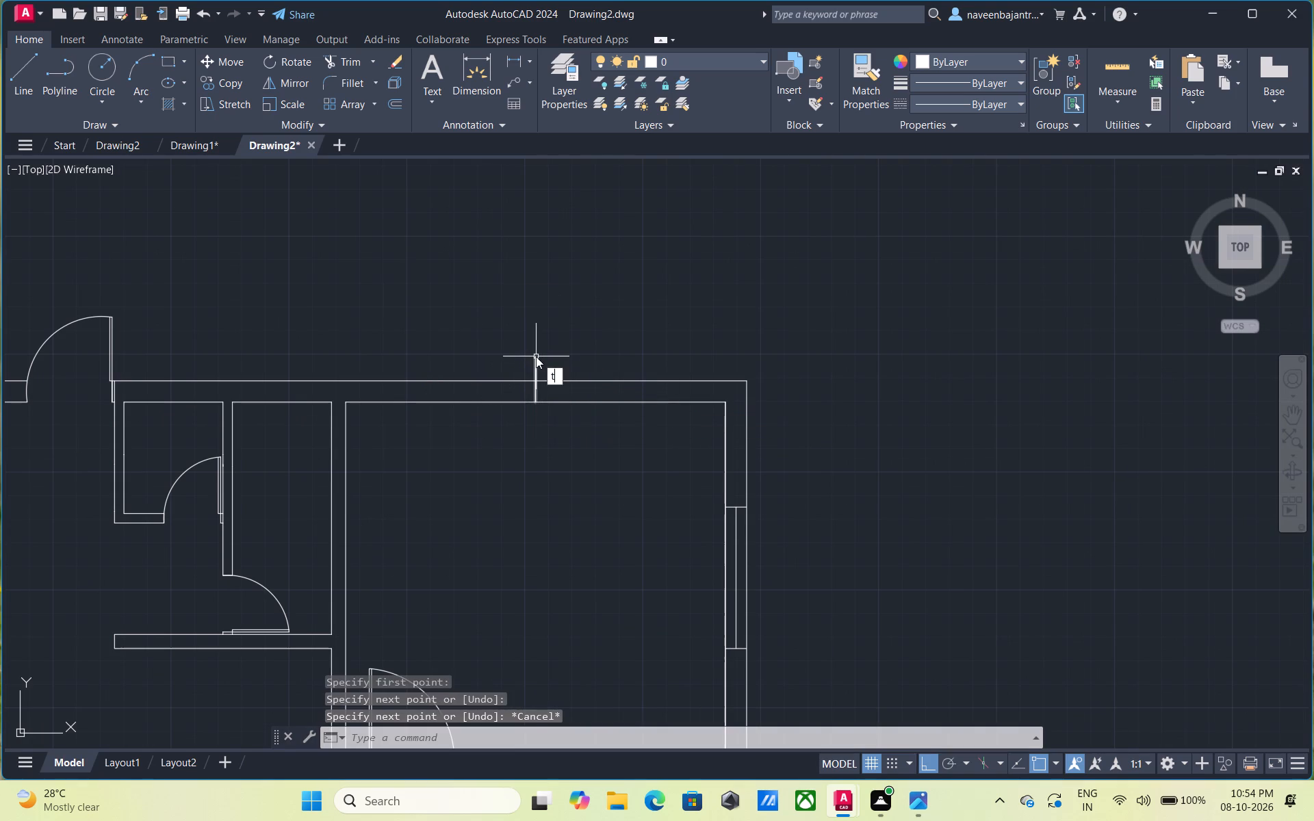
key(space)
click(535, 362)
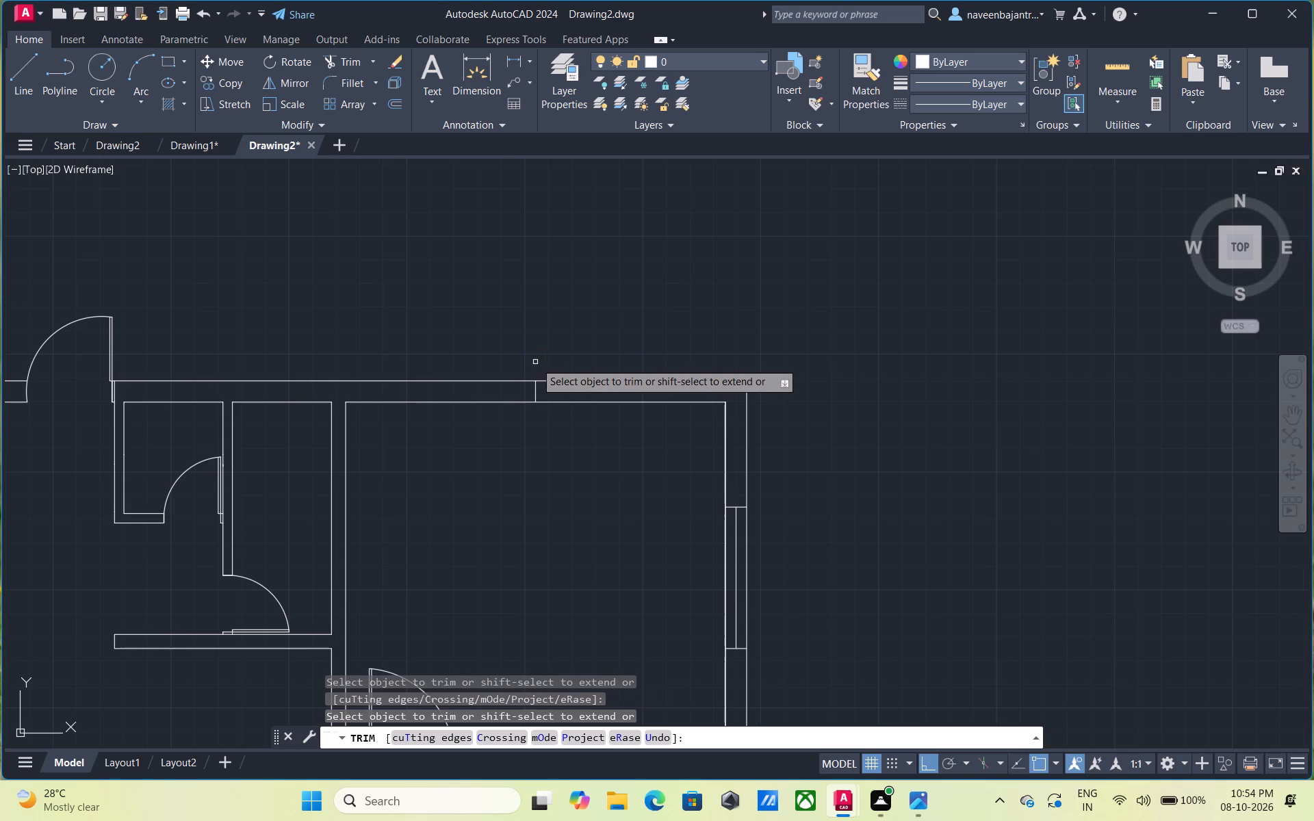
key(Escape)
Offset the short line across the upper-right room's top wall by 2.5' to each side as window end lines, and trim away the middle line.
text(o)
key(space)
key(space)
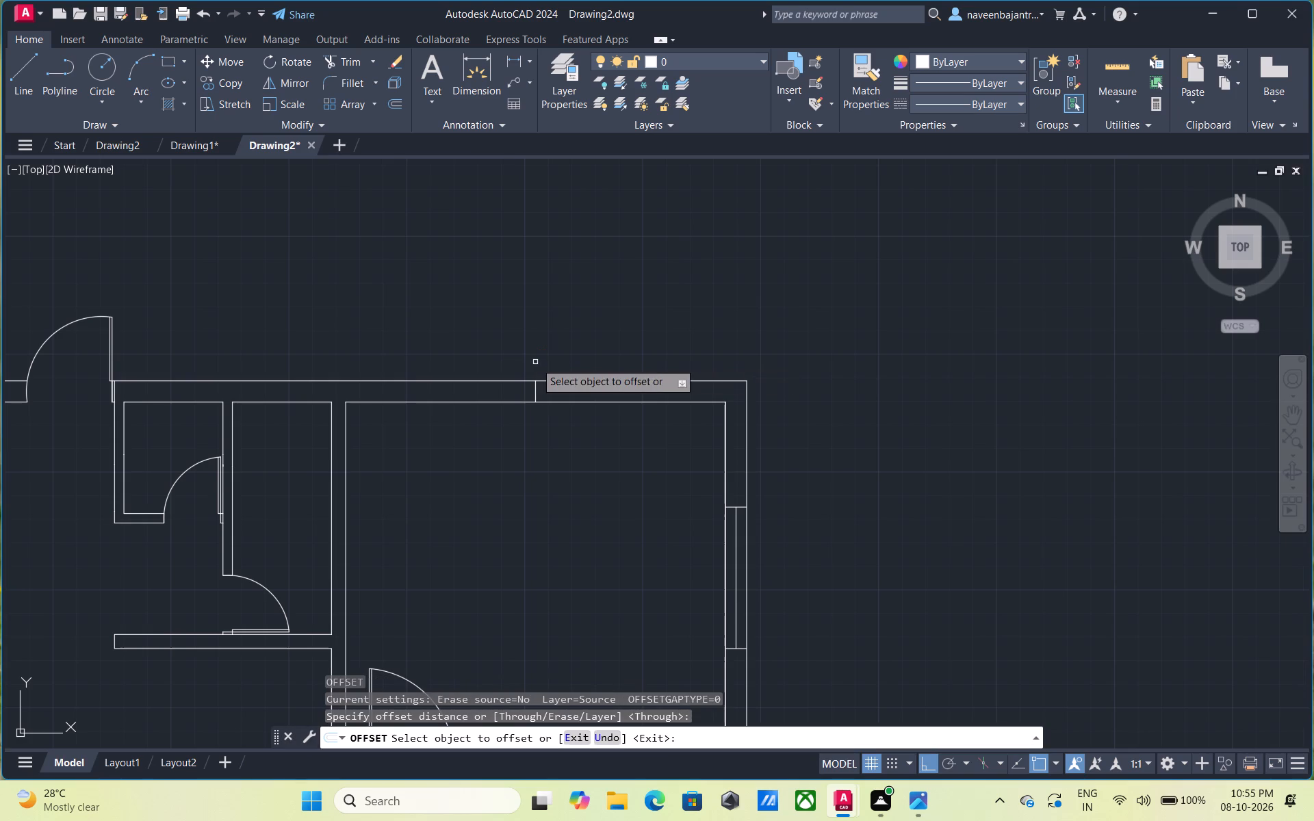
click(537, 387)
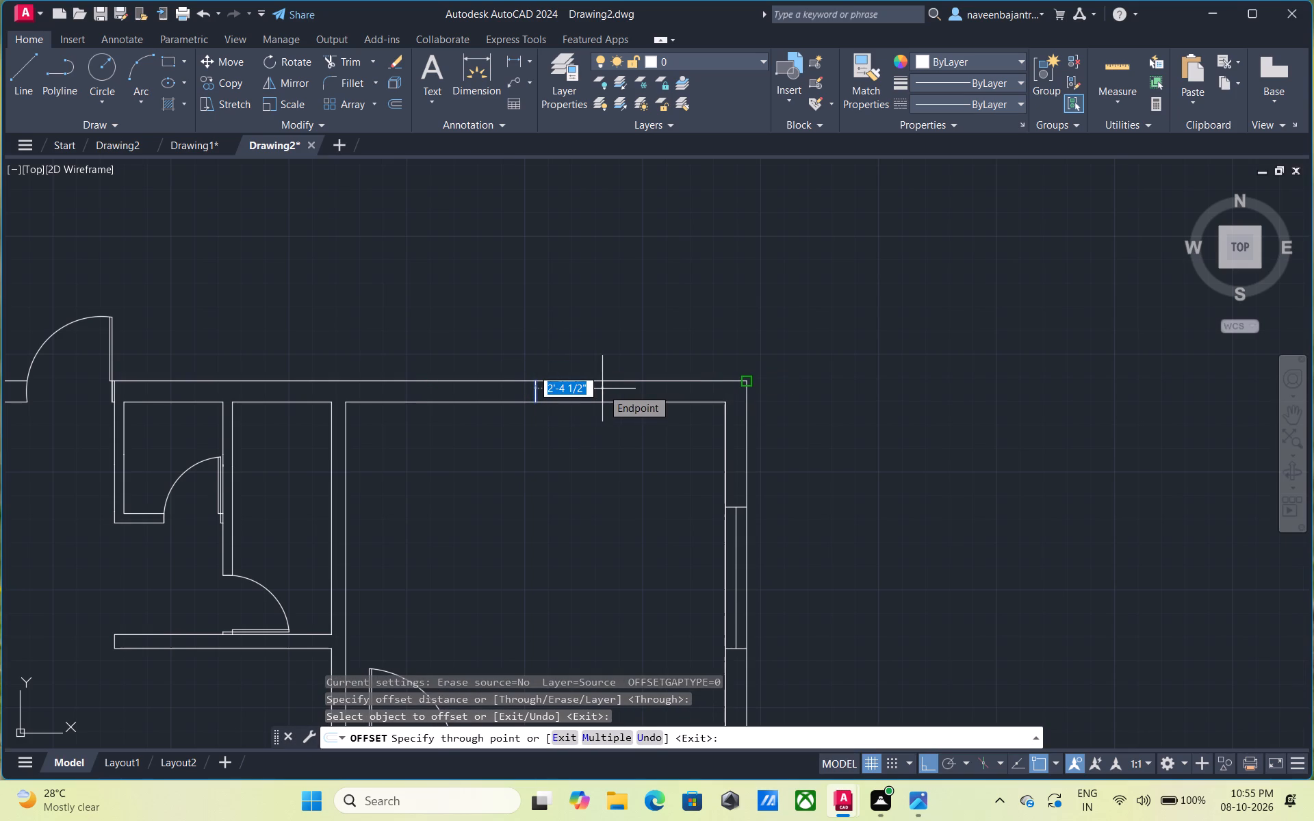
text(2.5')
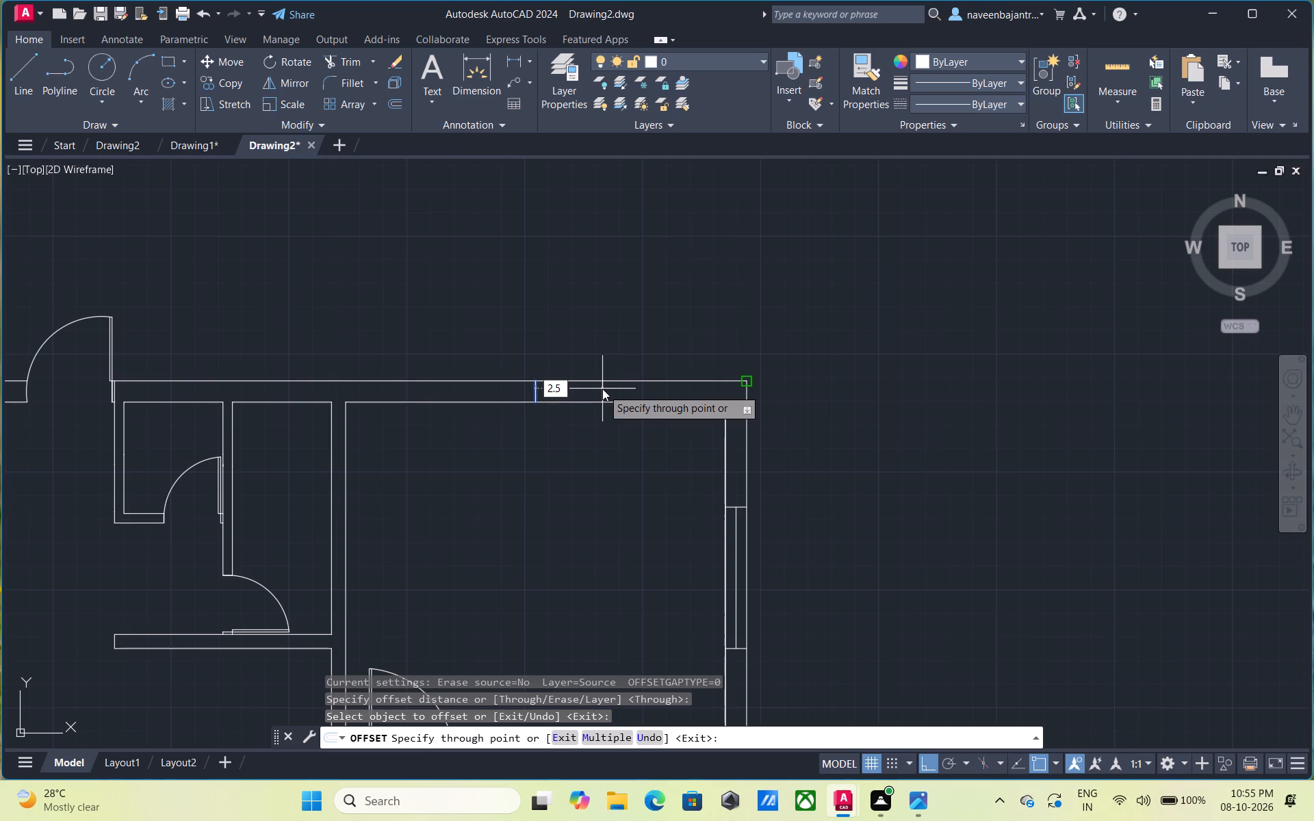
key(Return)
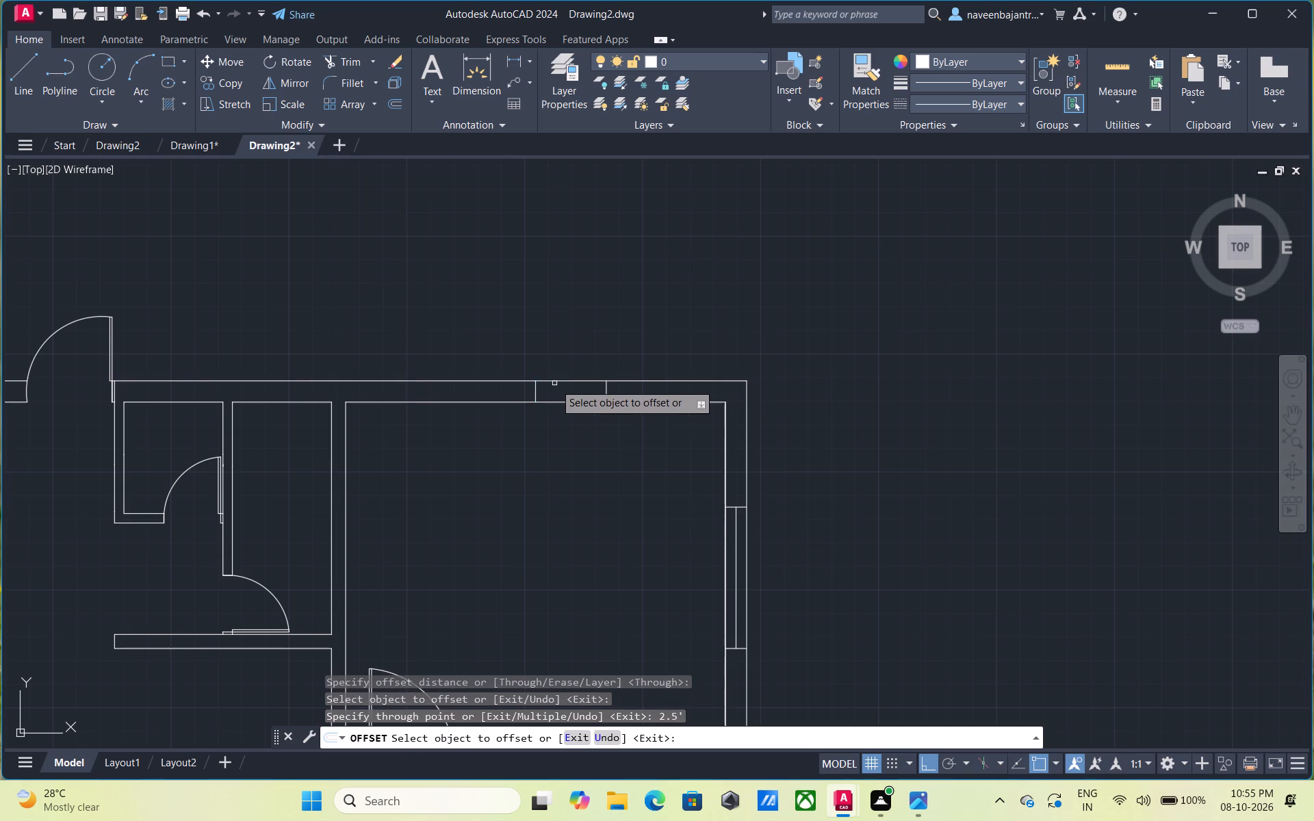
click(535, 394)
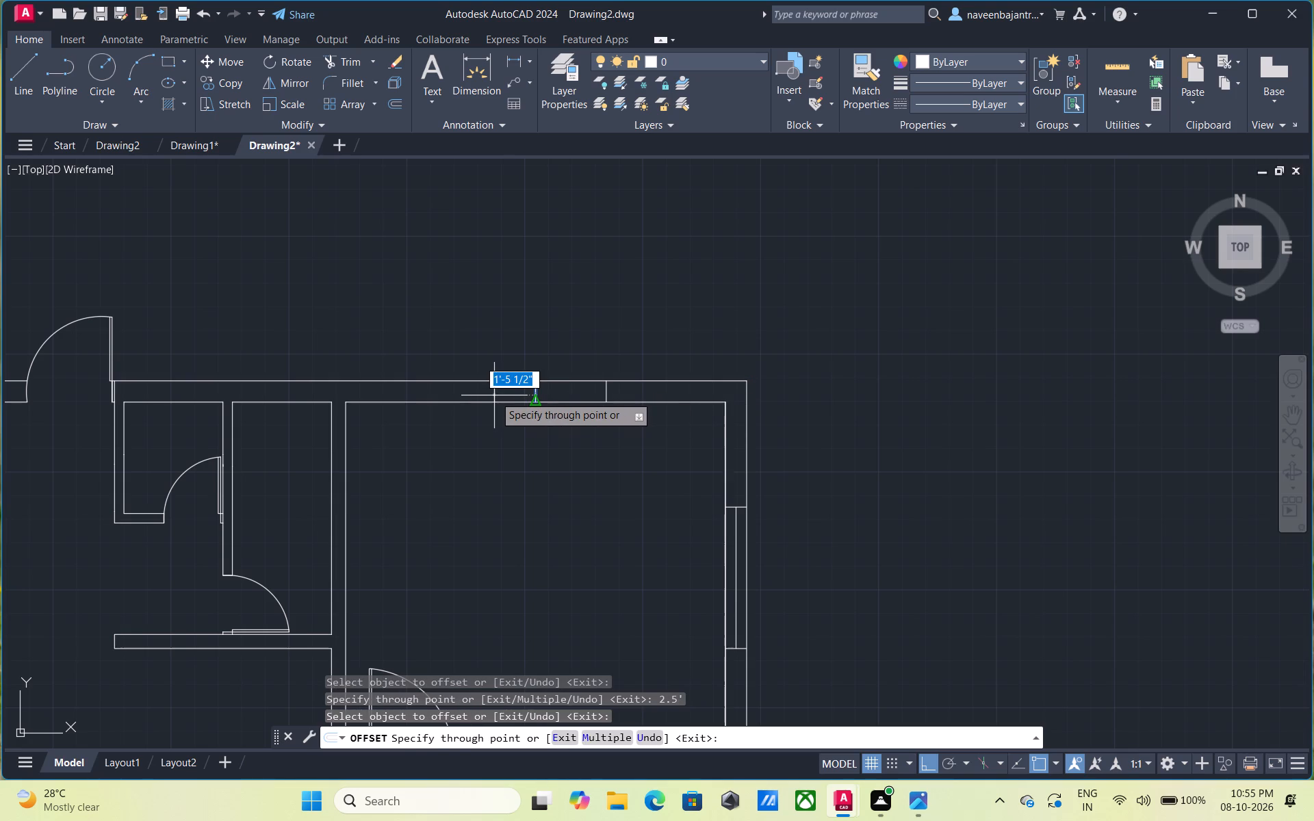
text(2.5')
key(Return)
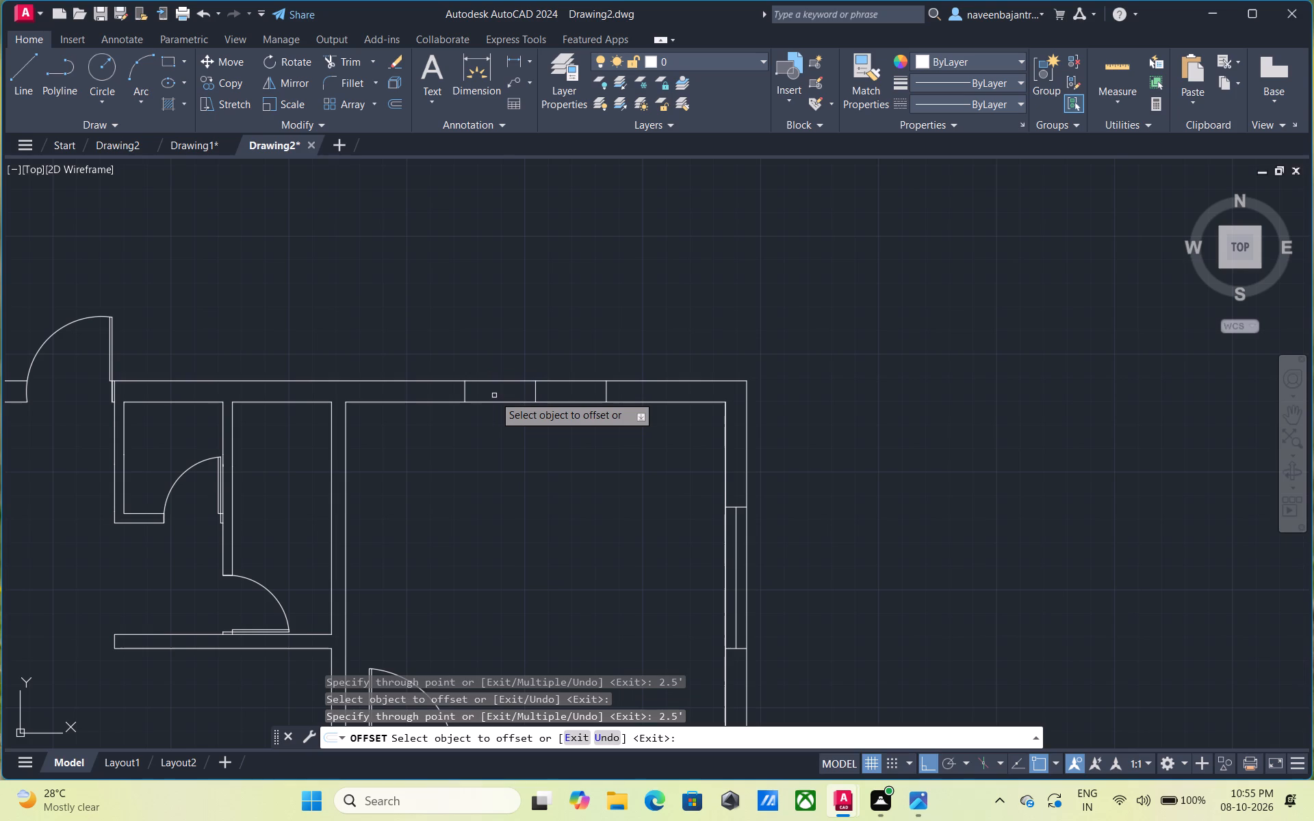
key(Escape)
text(tr)
key(space)
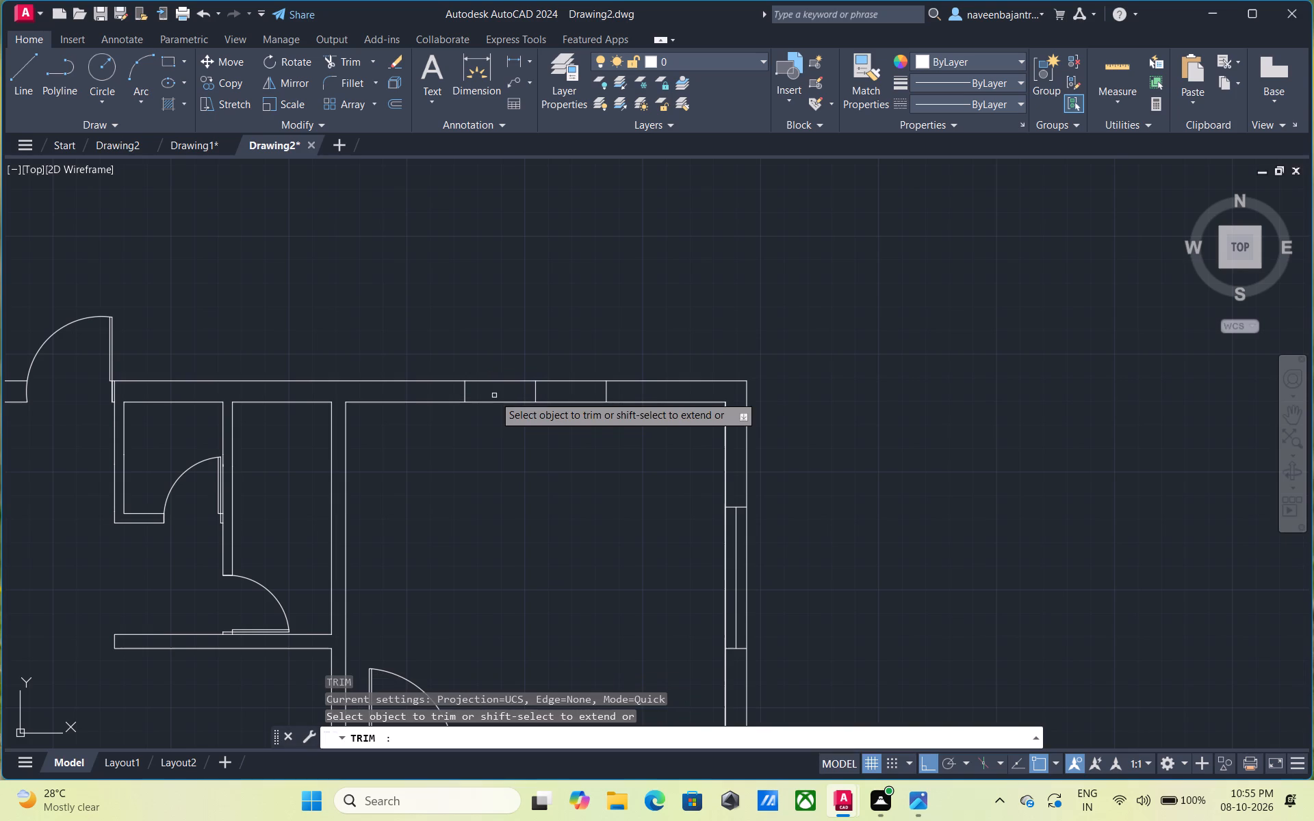
click(536, 391)
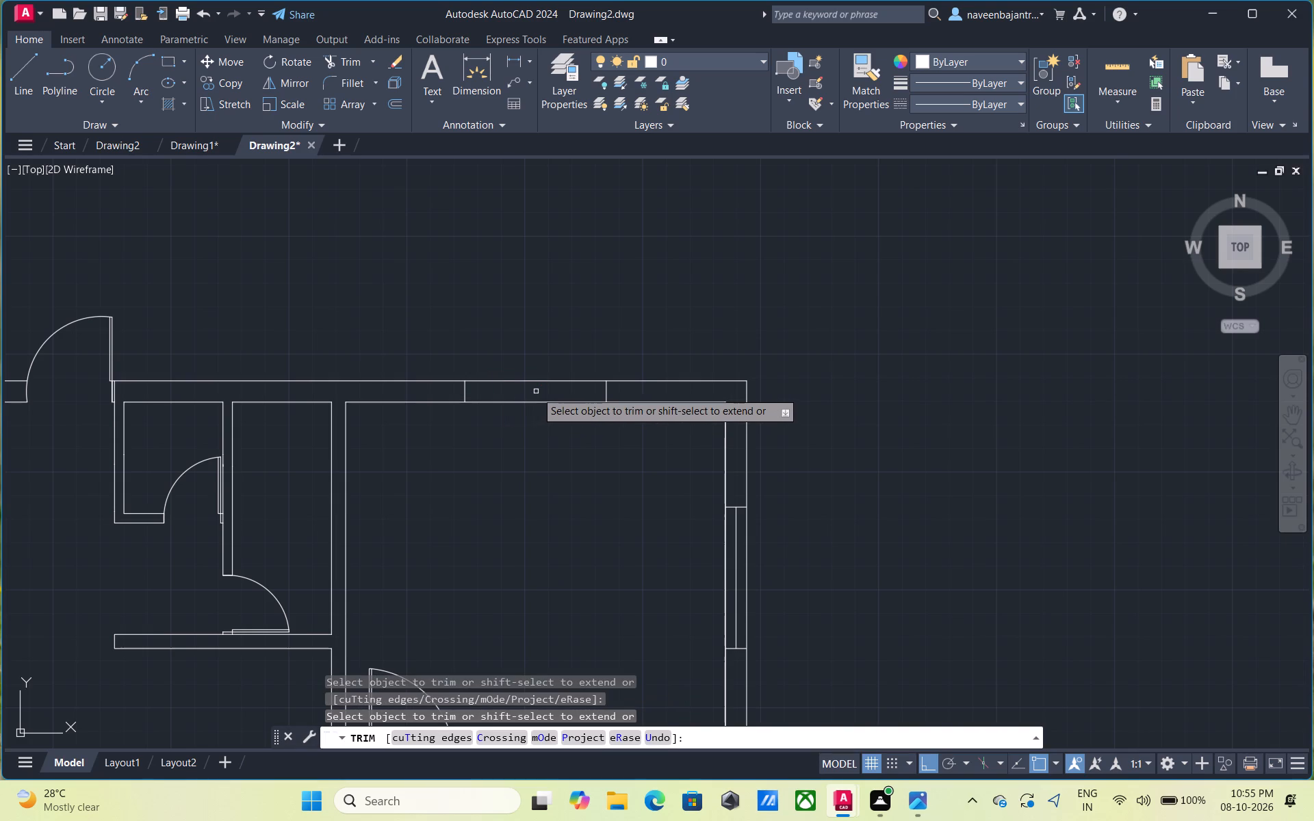
key(Escape)
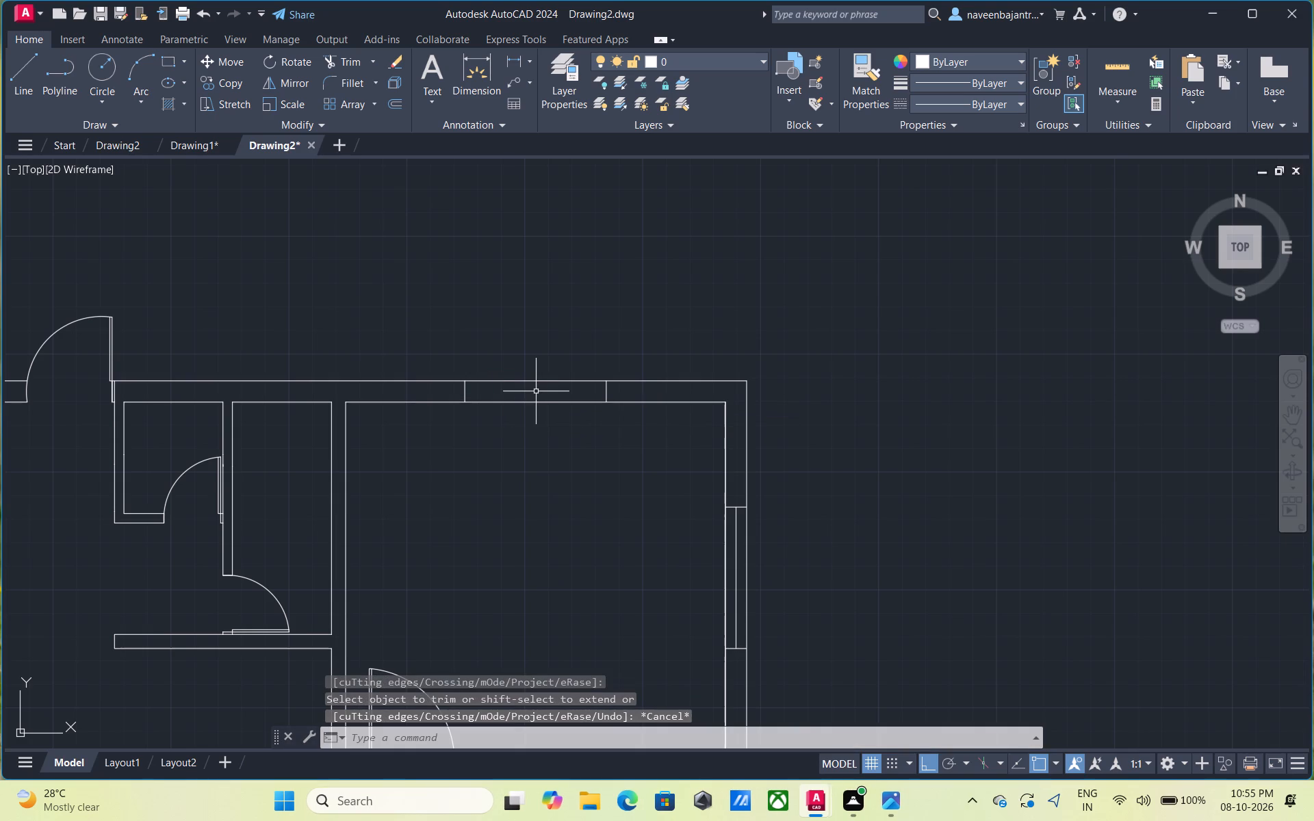
Offset the inner line of the upper-right room's top exterior wall 4.5" outward and trim it to the two window end lines.
text(o)
key(space)
key(space)
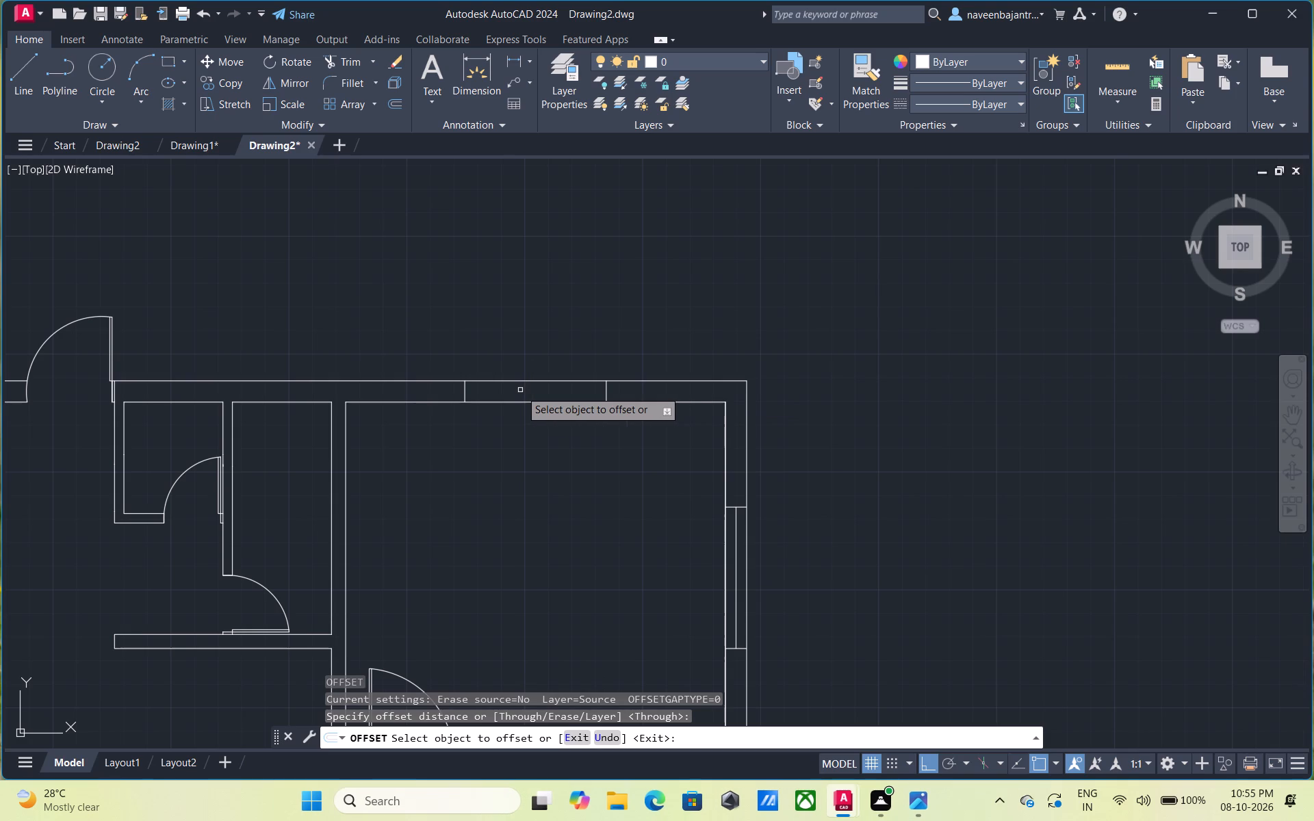
click(520, 401)
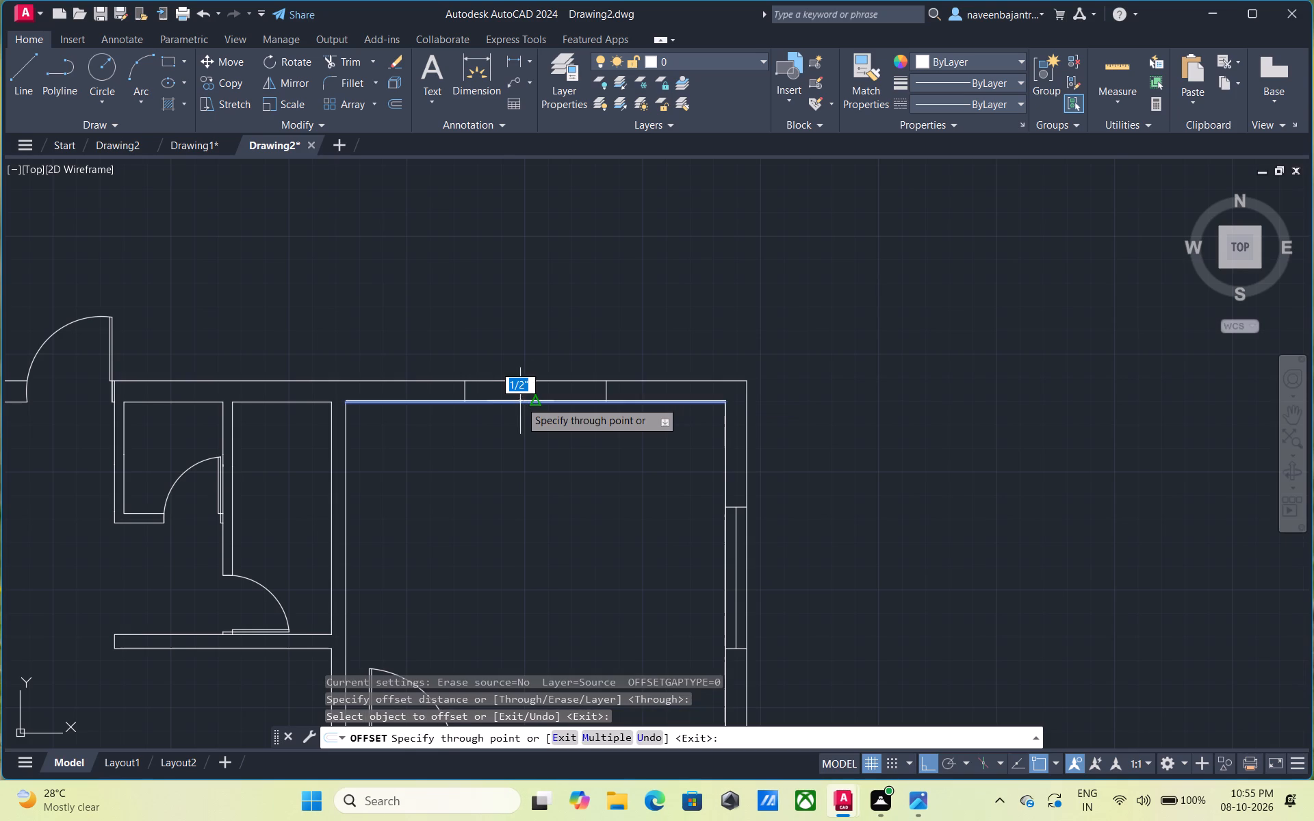
text(4.5)
key(shift+quotedbl)
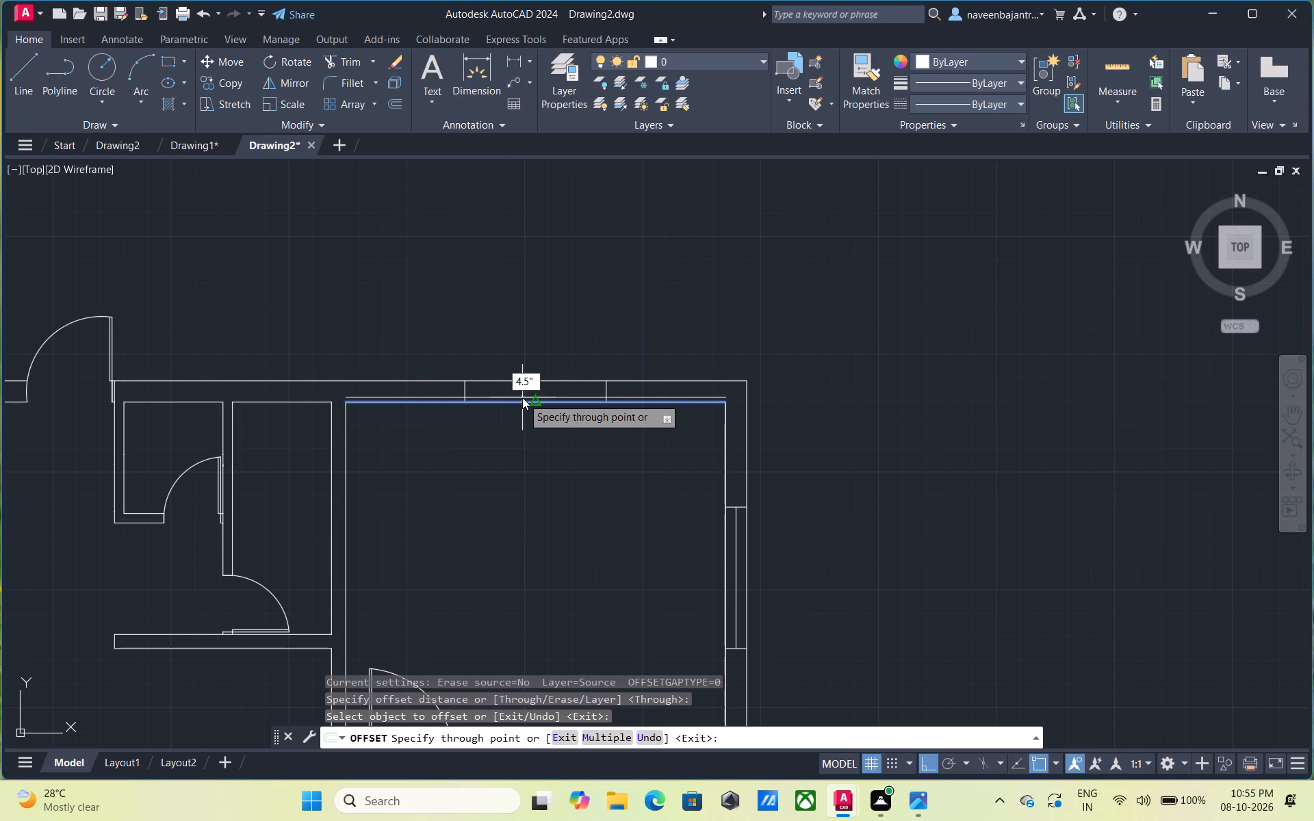
key(Return)
key(Escape)
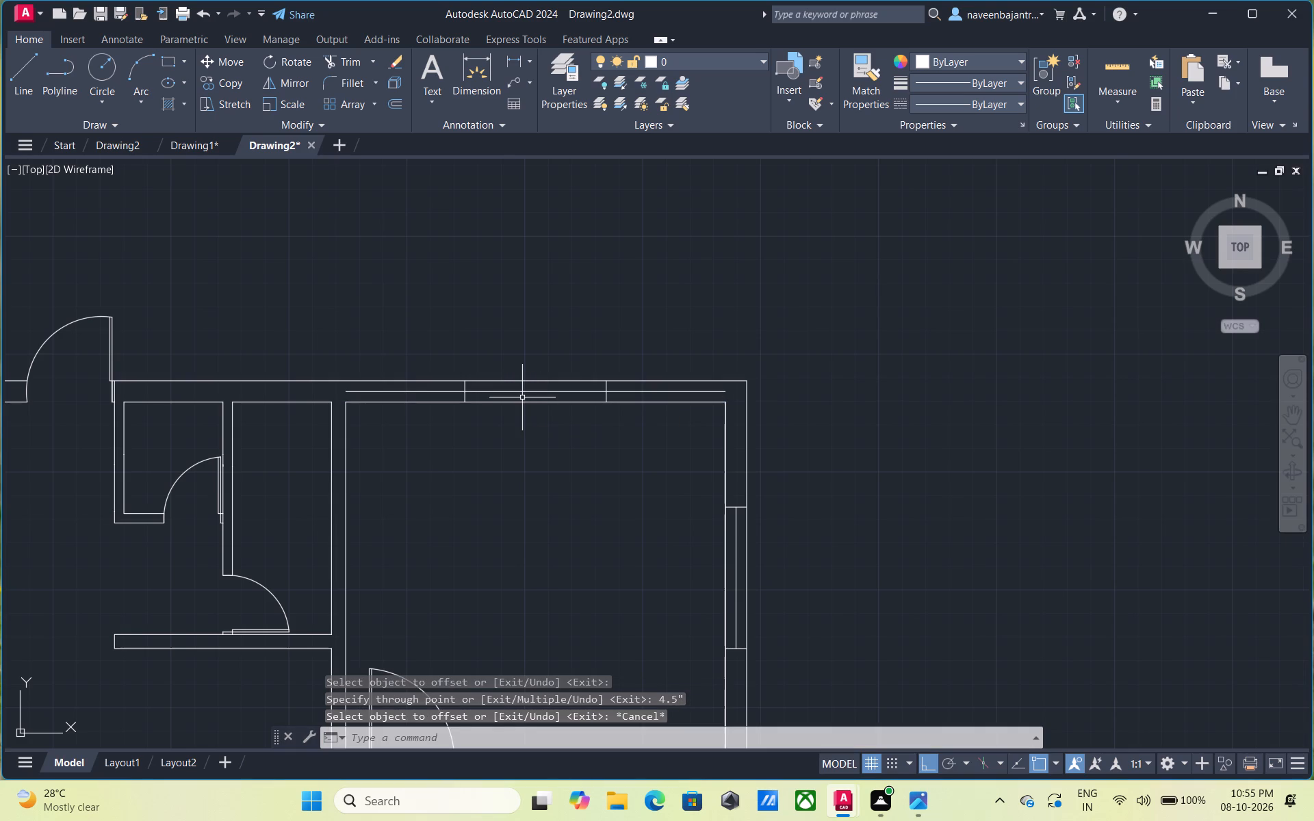
text(tr)
key(space)
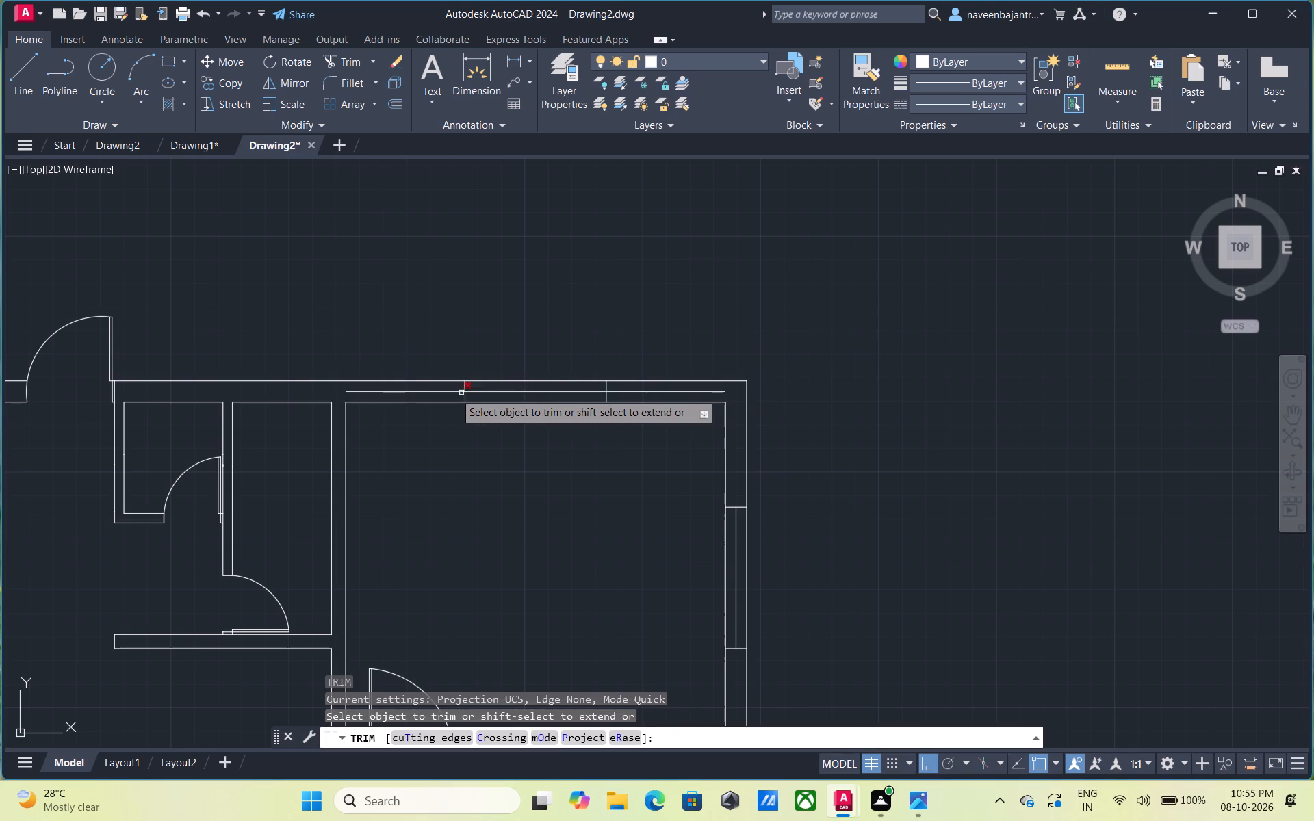
click(447, 393)
click(653, 389)
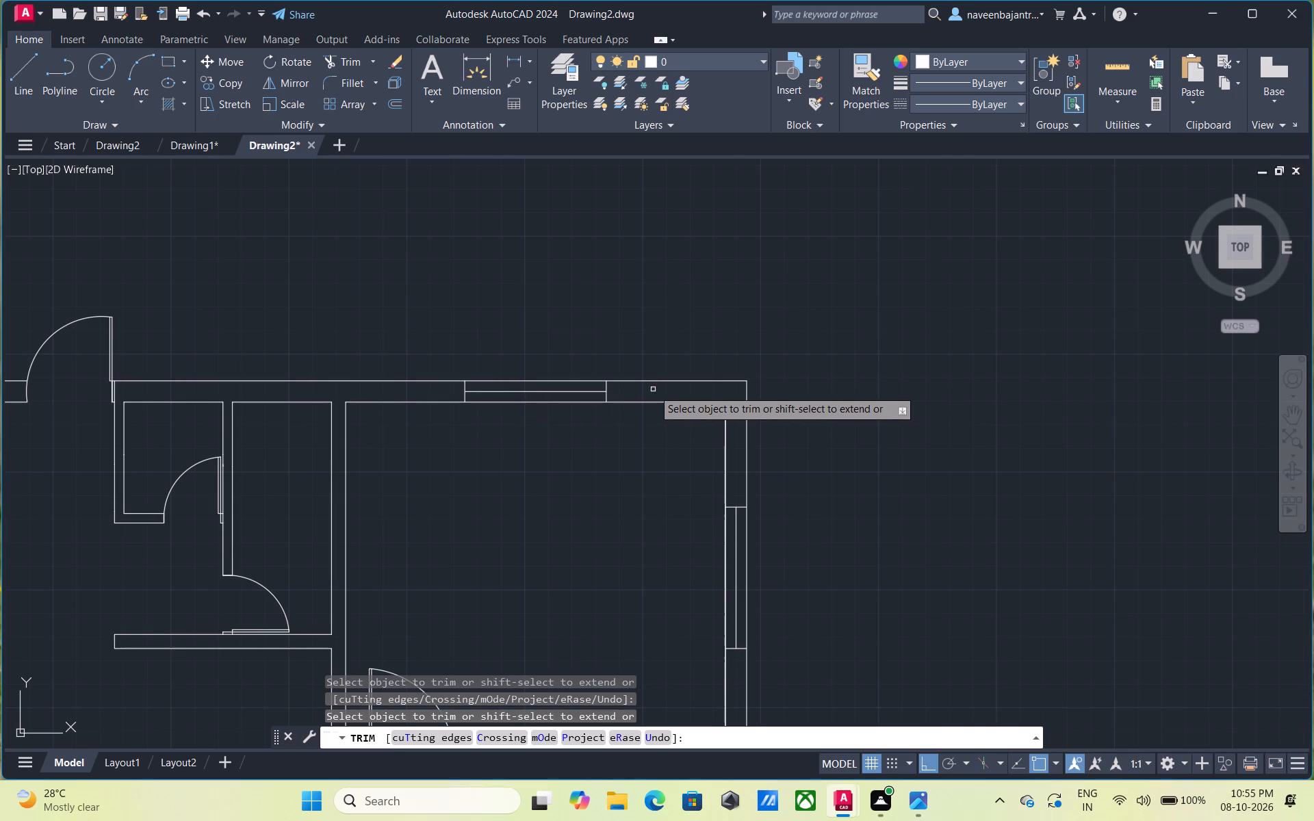
Draw a short line across the top exterior wall of the small room beside the entrance door, from the inner line's midpoint, trimming the overhang.
scroll(653, 390, down, 3)
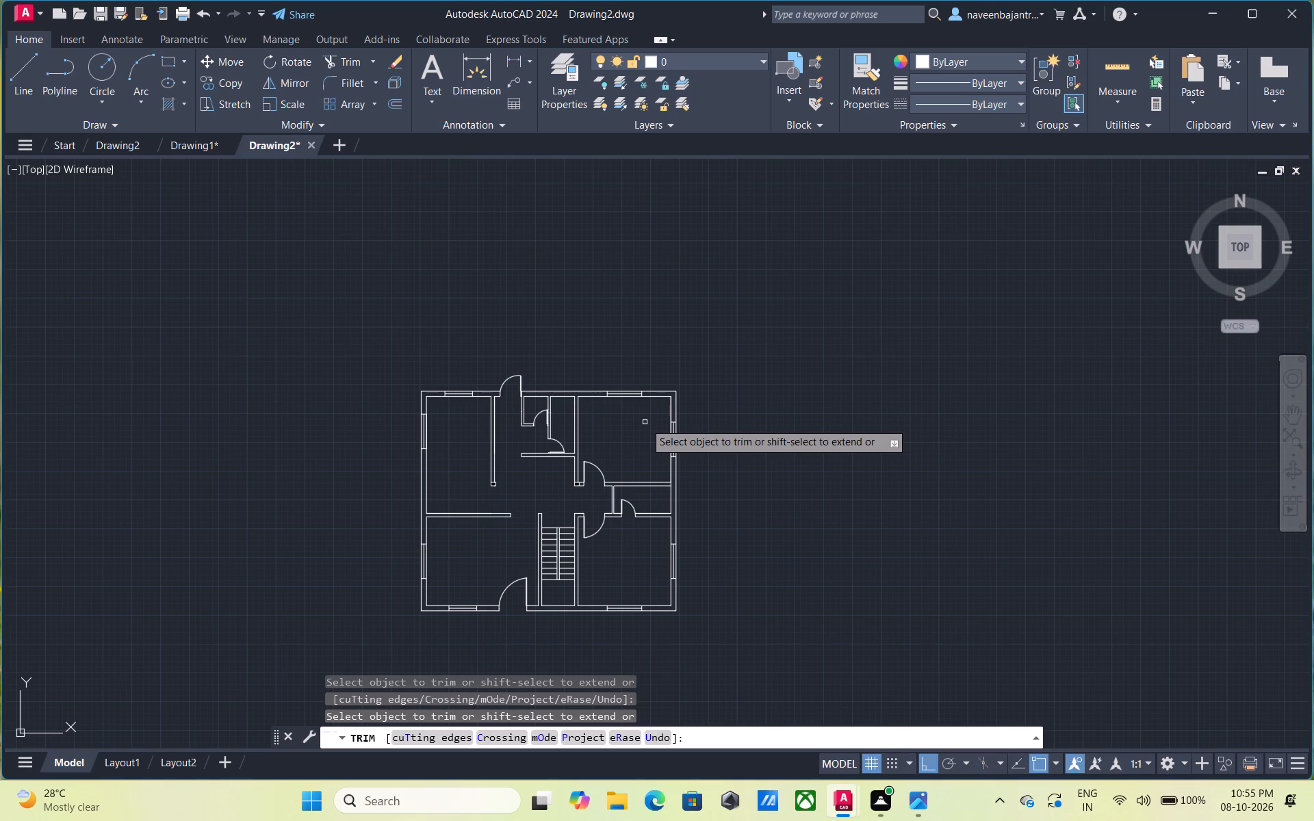
scroll(645, 422, down, 1)
scroll(579, 403, up, 2)
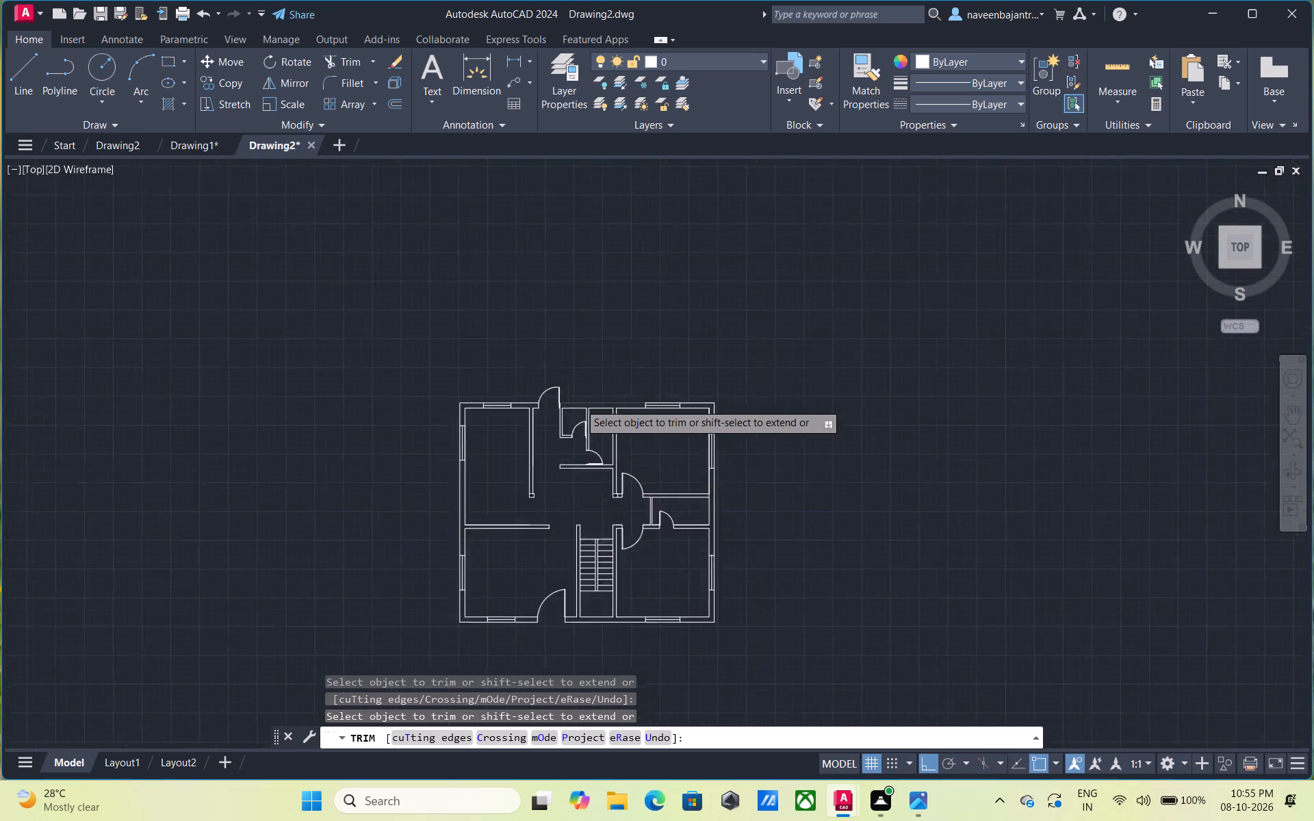
scroll(579, 403, up, 4)
middle_drag(591, 431, 594, 426)
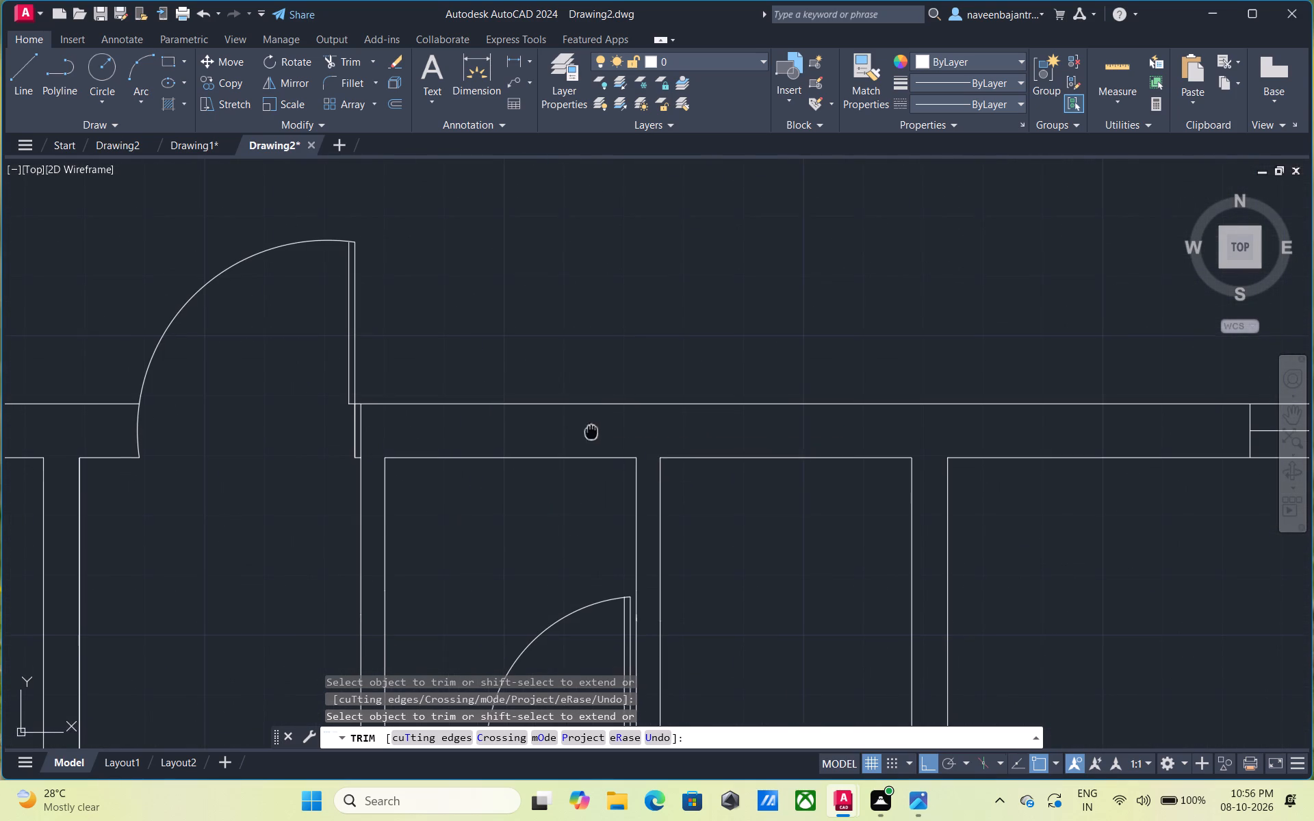
middle_drag(594, 426, 617, 363)
key(Escape)
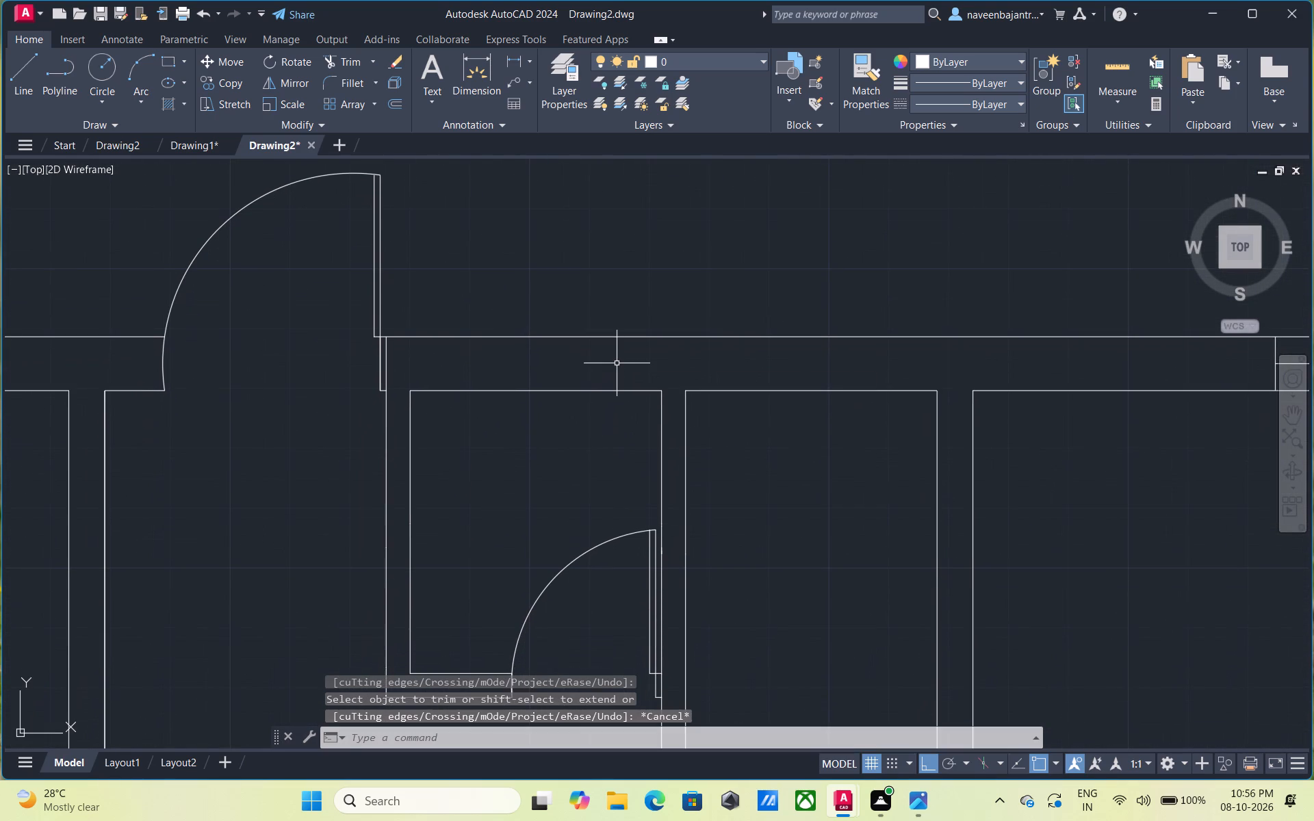
text(l)
key(space)
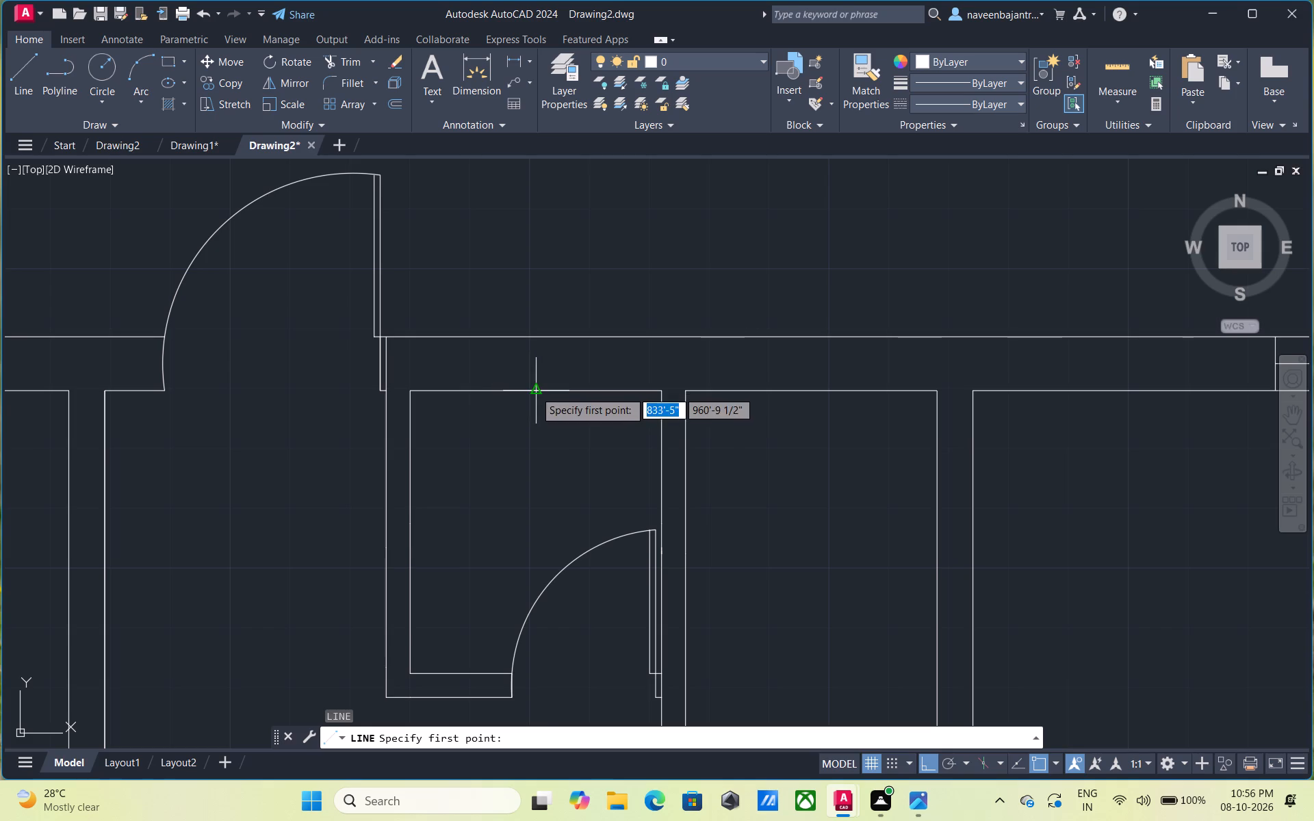
click(534, 391)
click(533, 324)
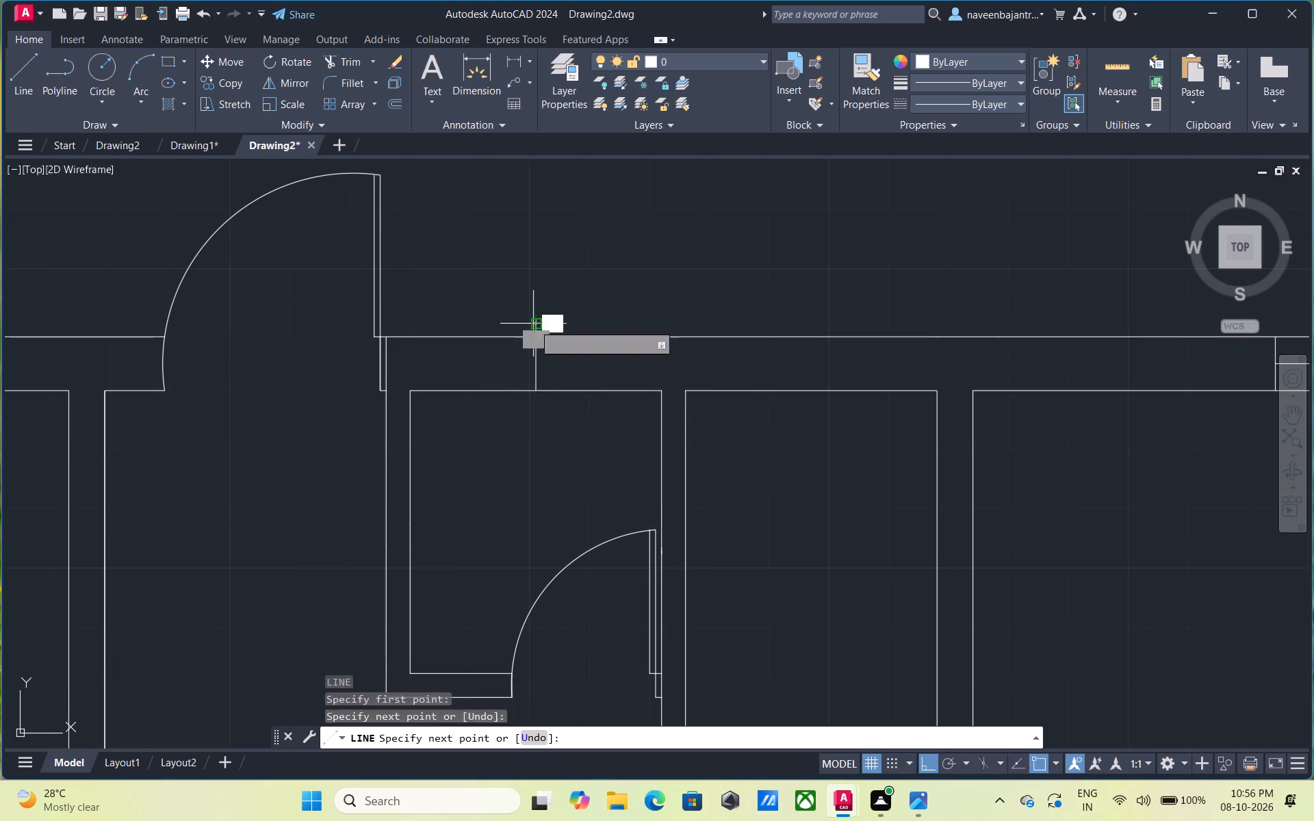
key(Escape)
text(tr)
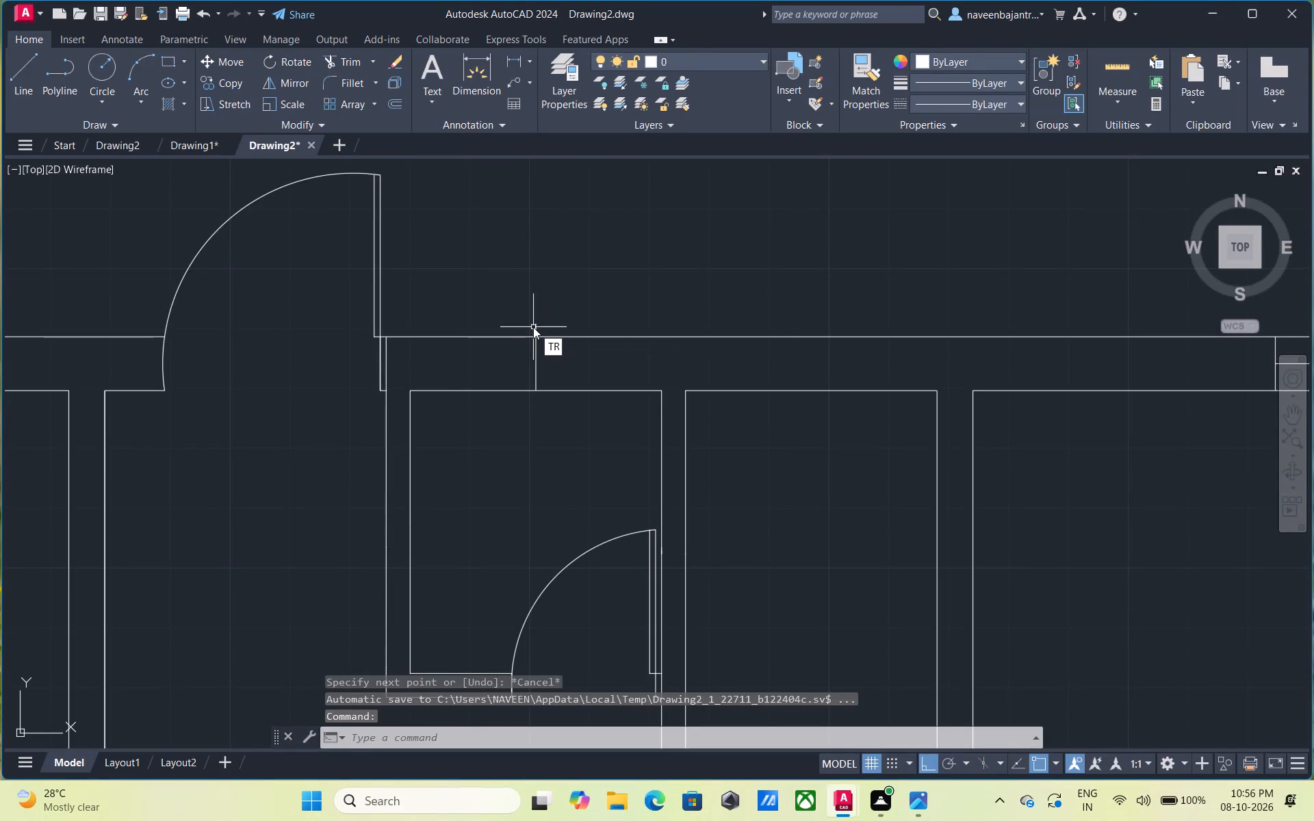
key(space)
click(536, 329)
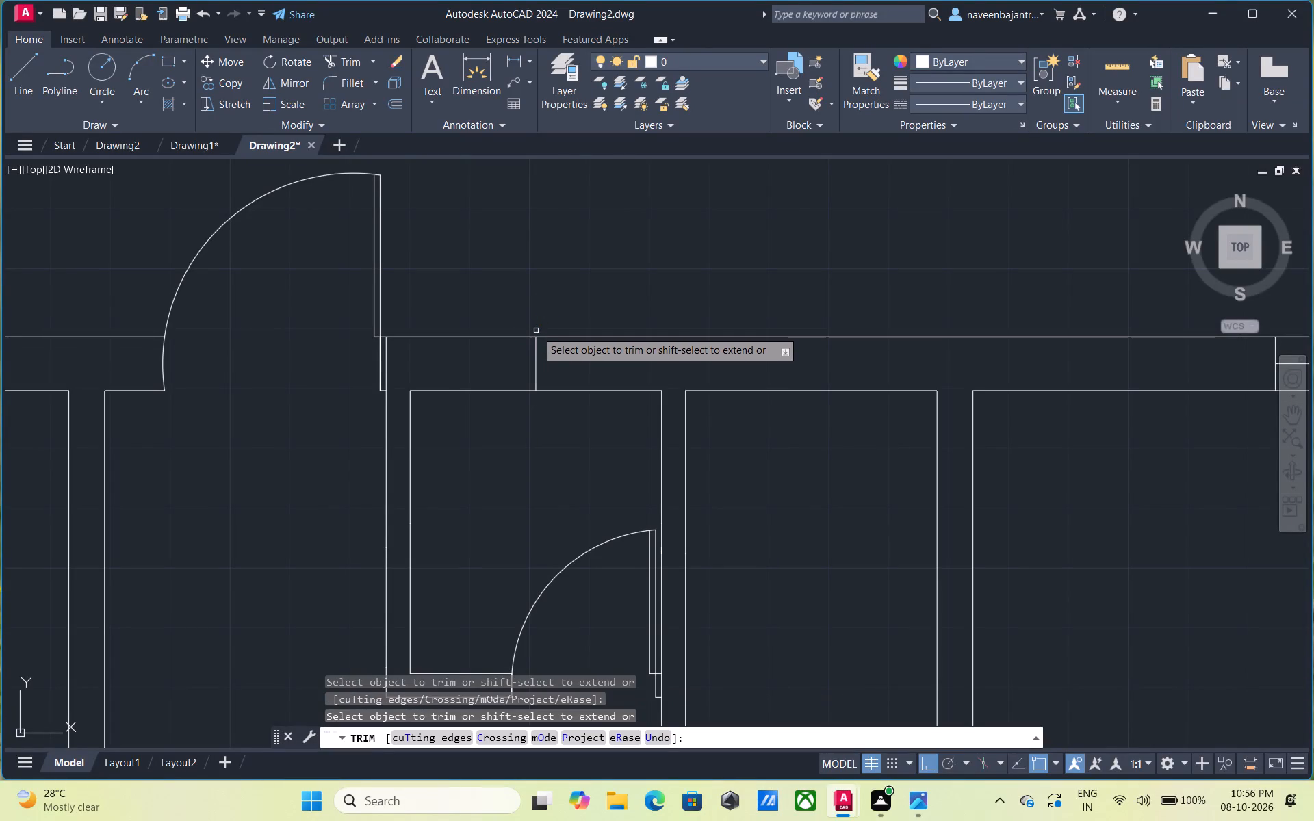
key(Escape)
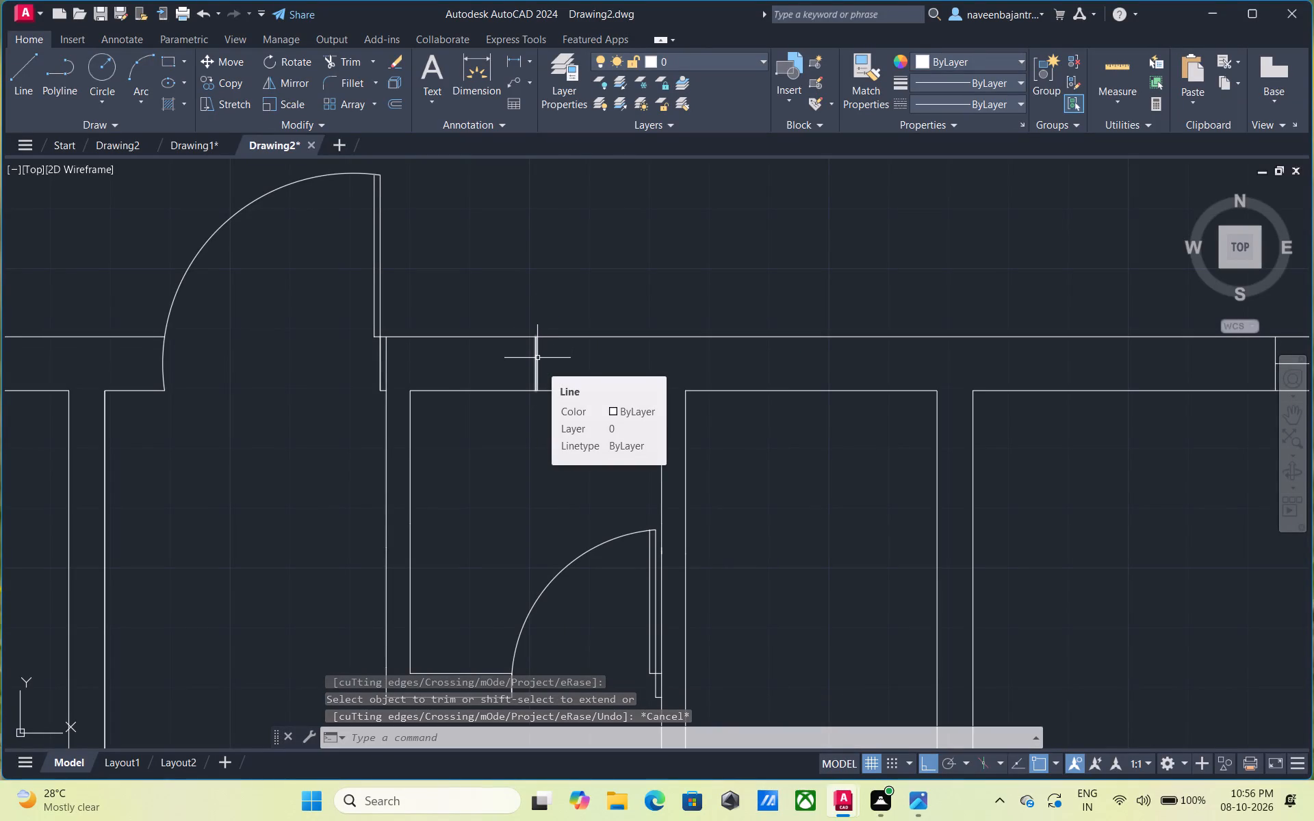
Offset the short line across the small room's top wall by 1' to each side as window end lines, and trim away the middle line.
text(o)
key(space)
key(space)
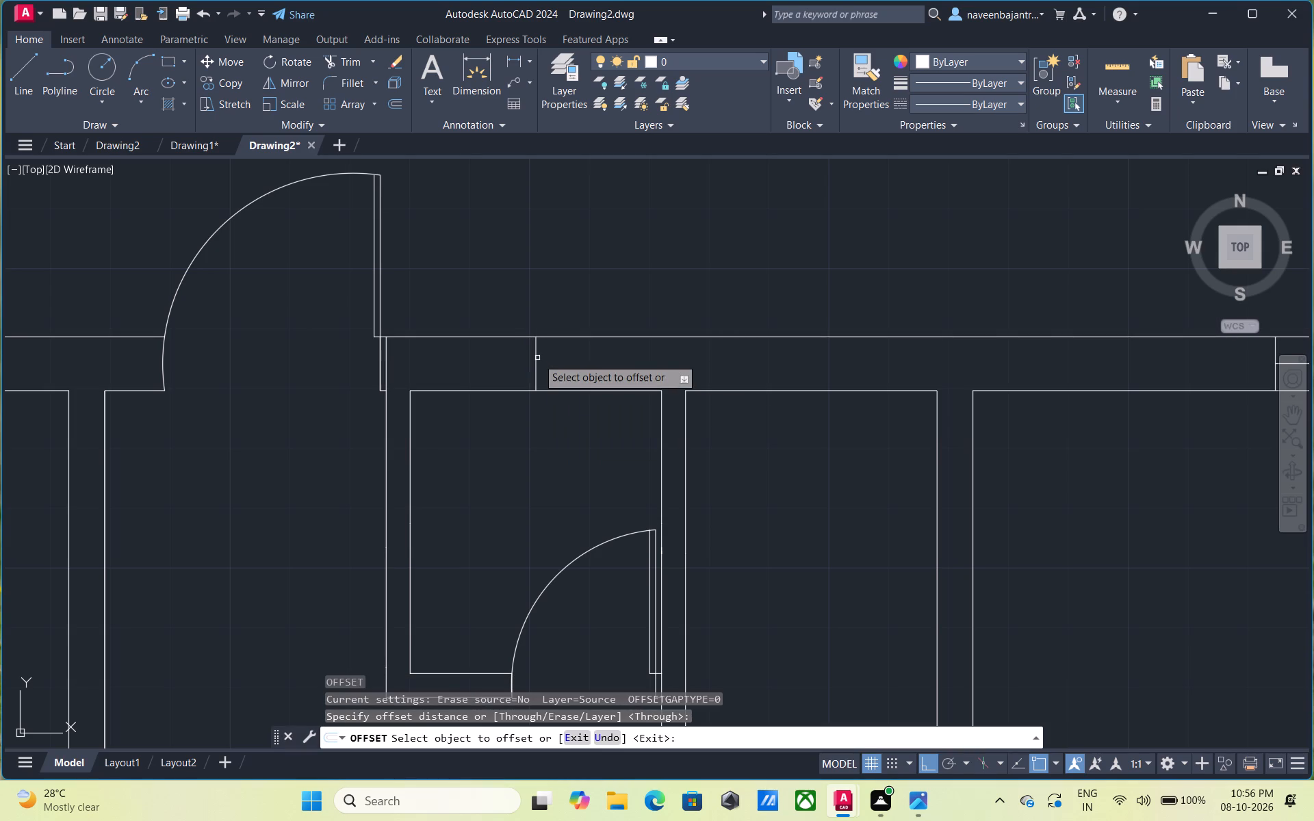
click(537, 359)
text(1')
key(Return)
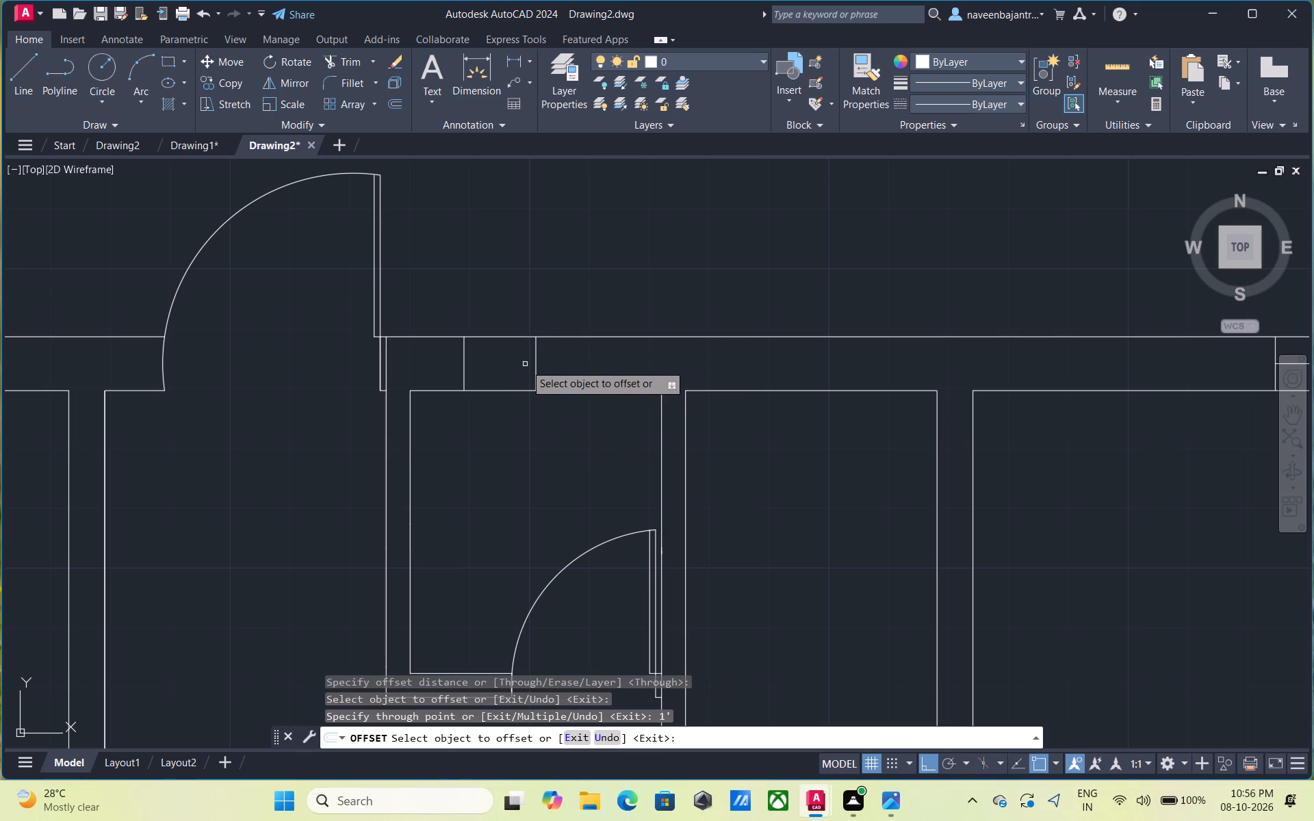
click(536, 363)
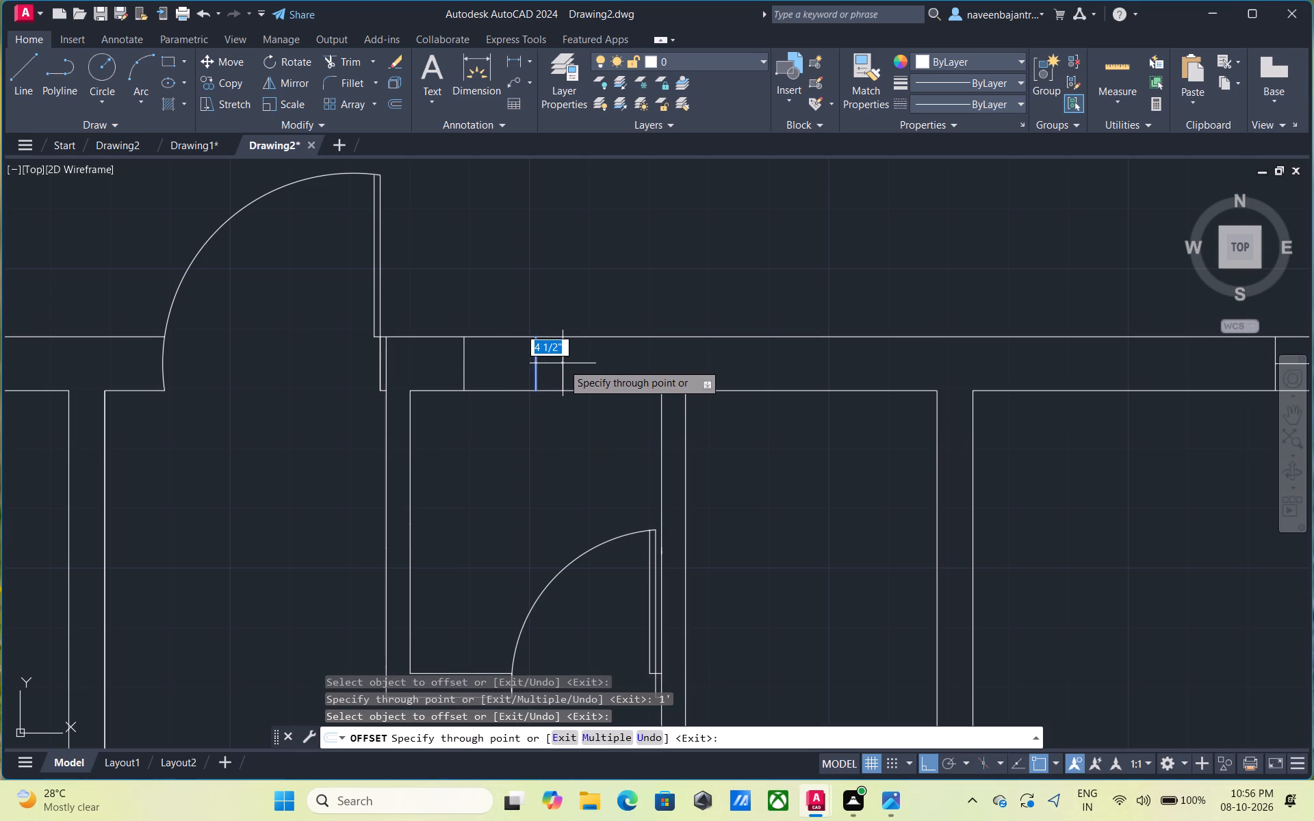
text(1')
key(Return)
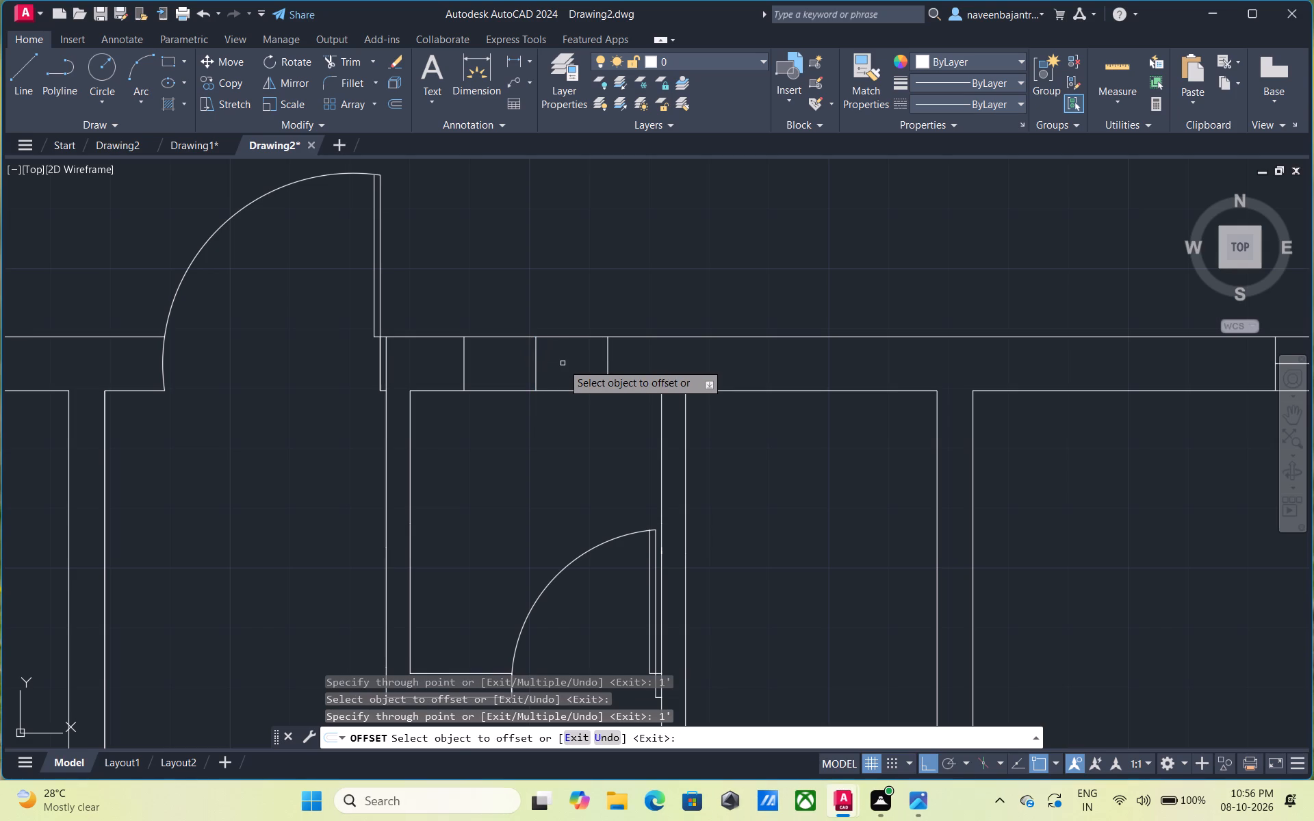
key(Escape)
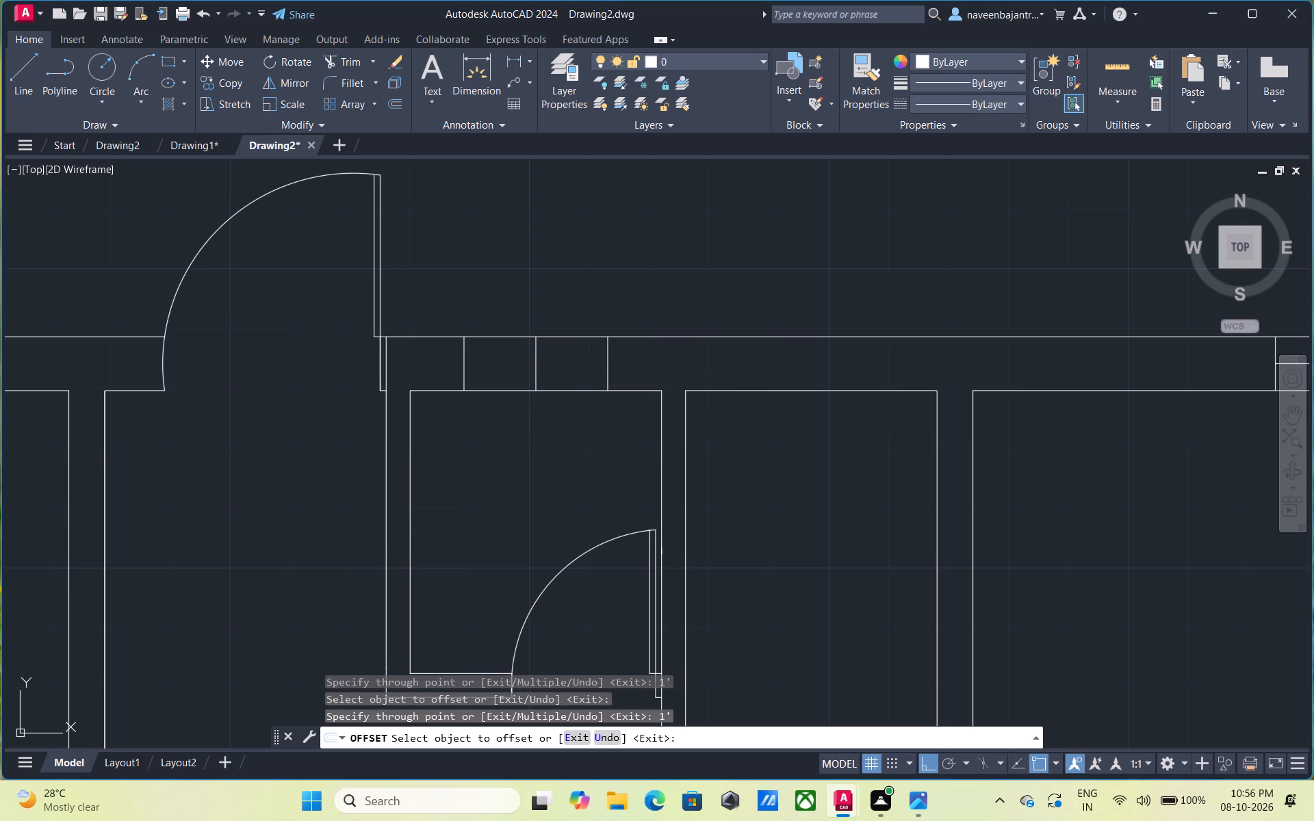
text(tr)
key(space)
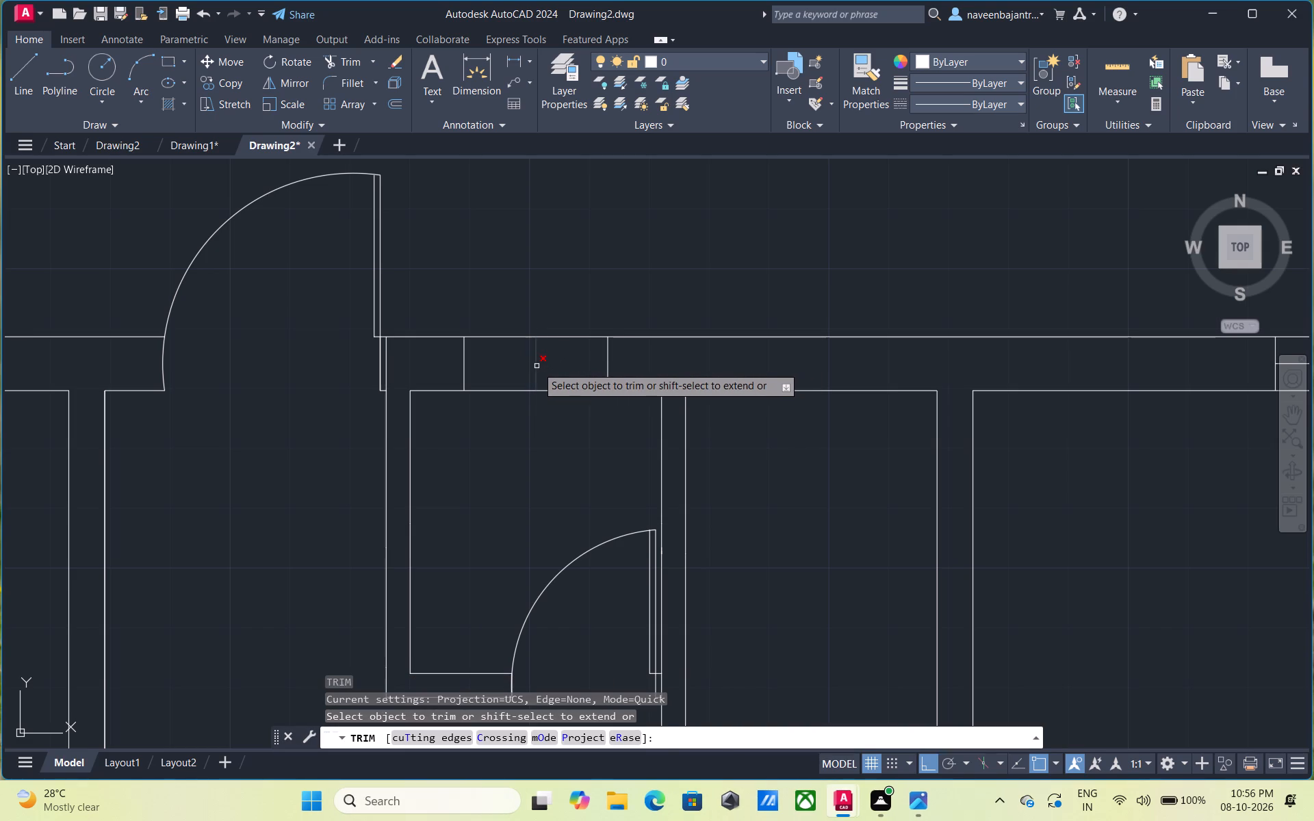
click(537, 366)
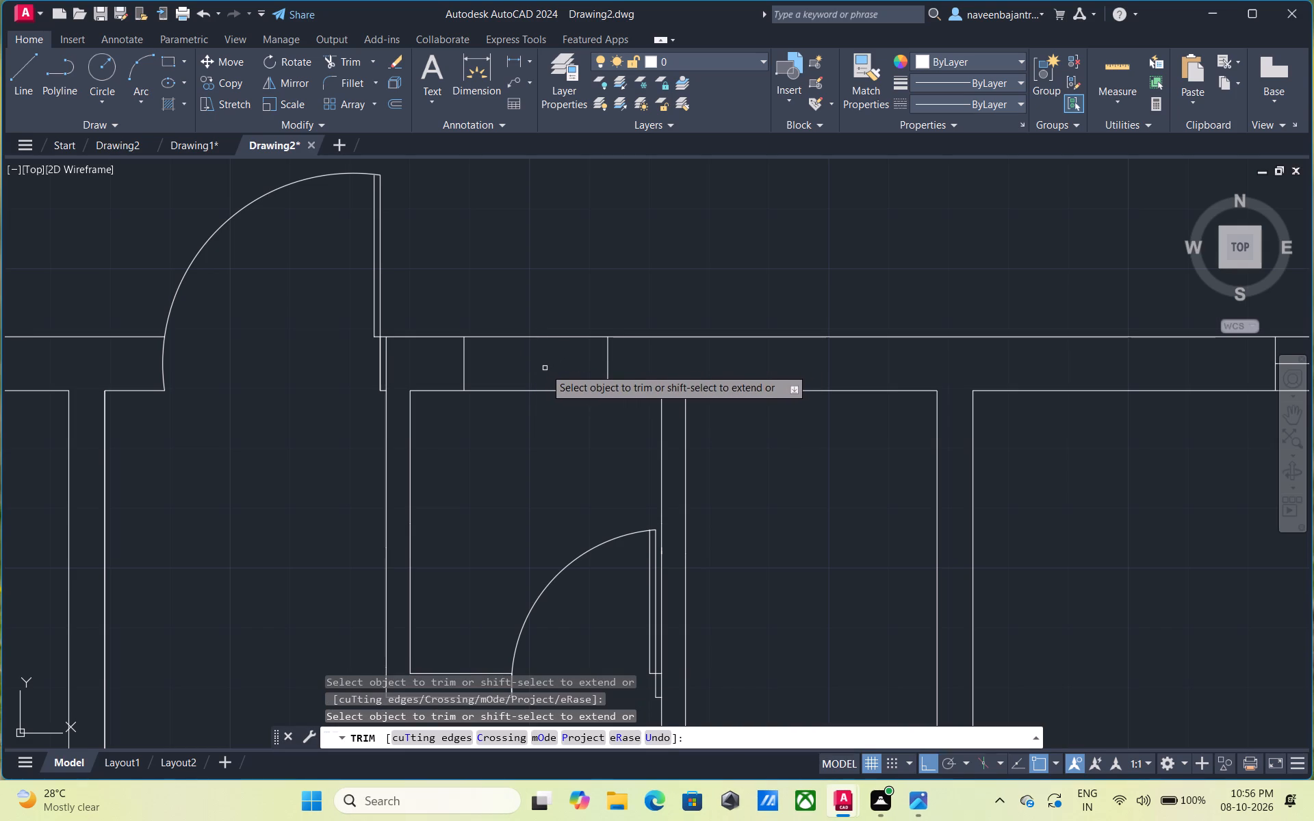
key(Escape)
Offset the inner line of the small room's top exterior wall 4.5" outward and trim it to the two window end lines.
text(o)
key(space)
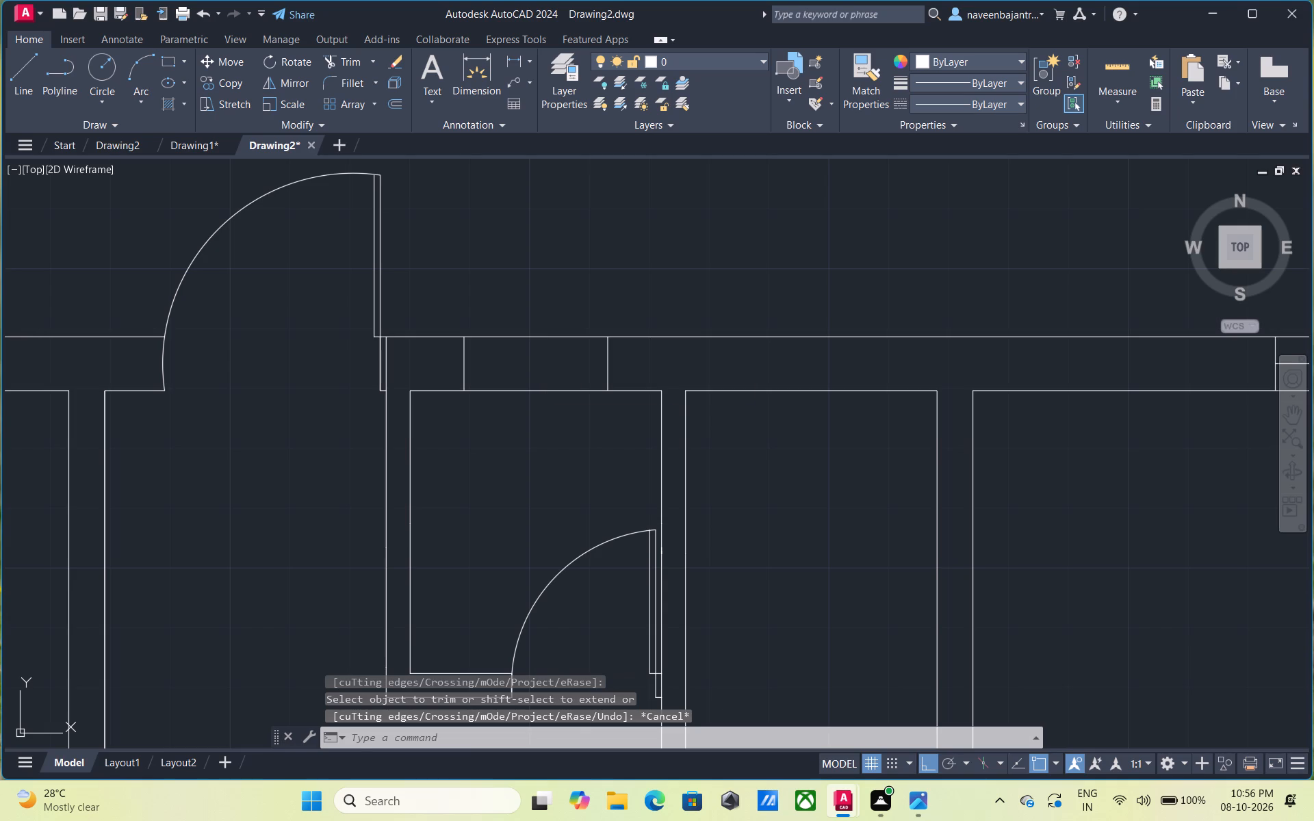
key(space)
click(543, 391)
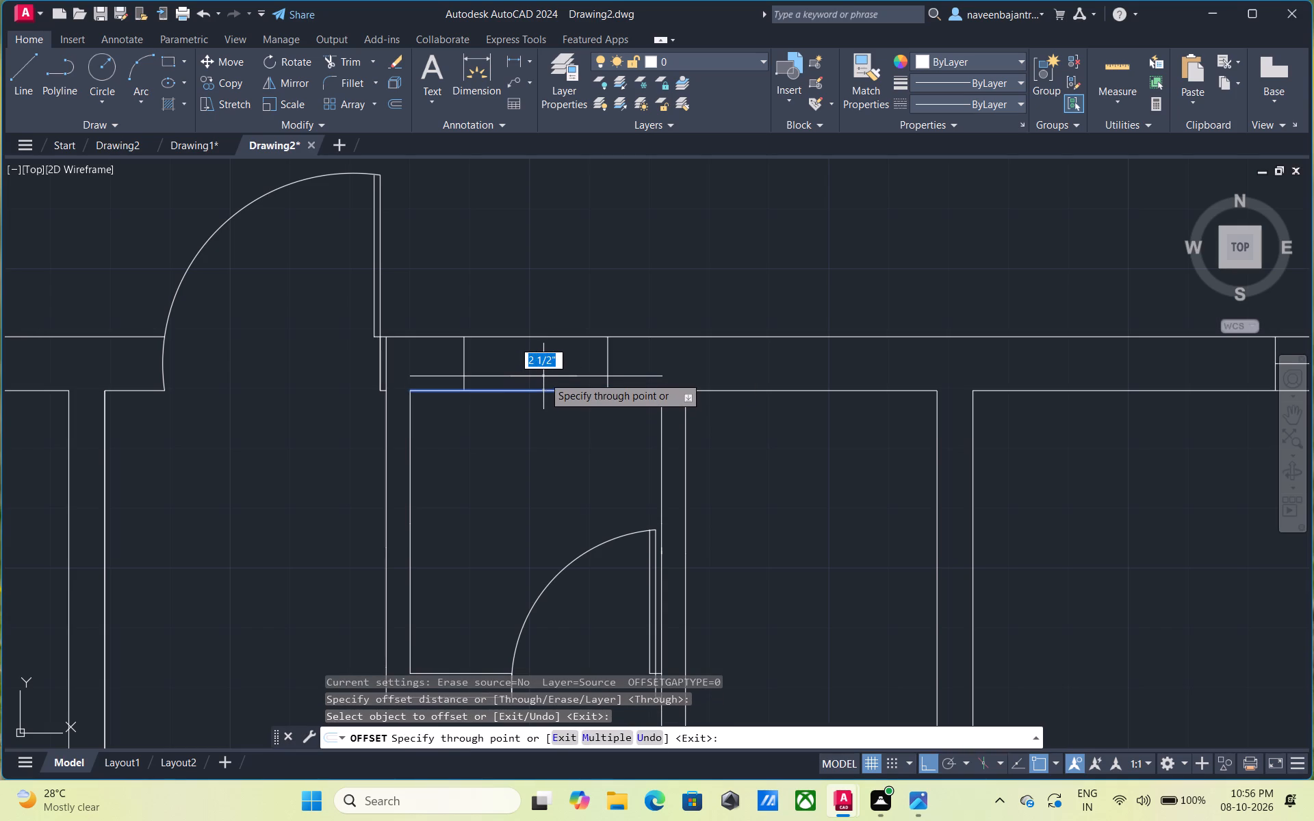
text(4.5)
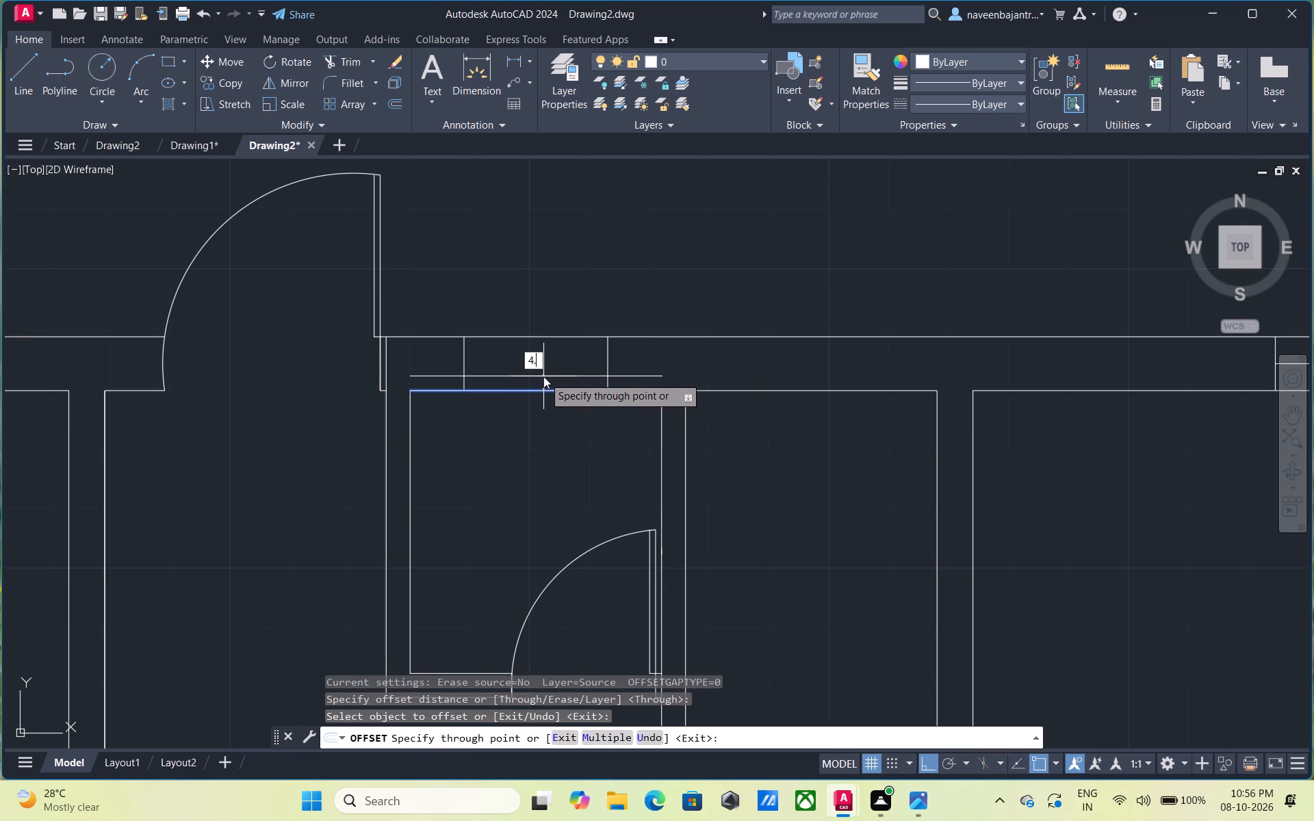
key(shift+quotedbl)
key(Return)
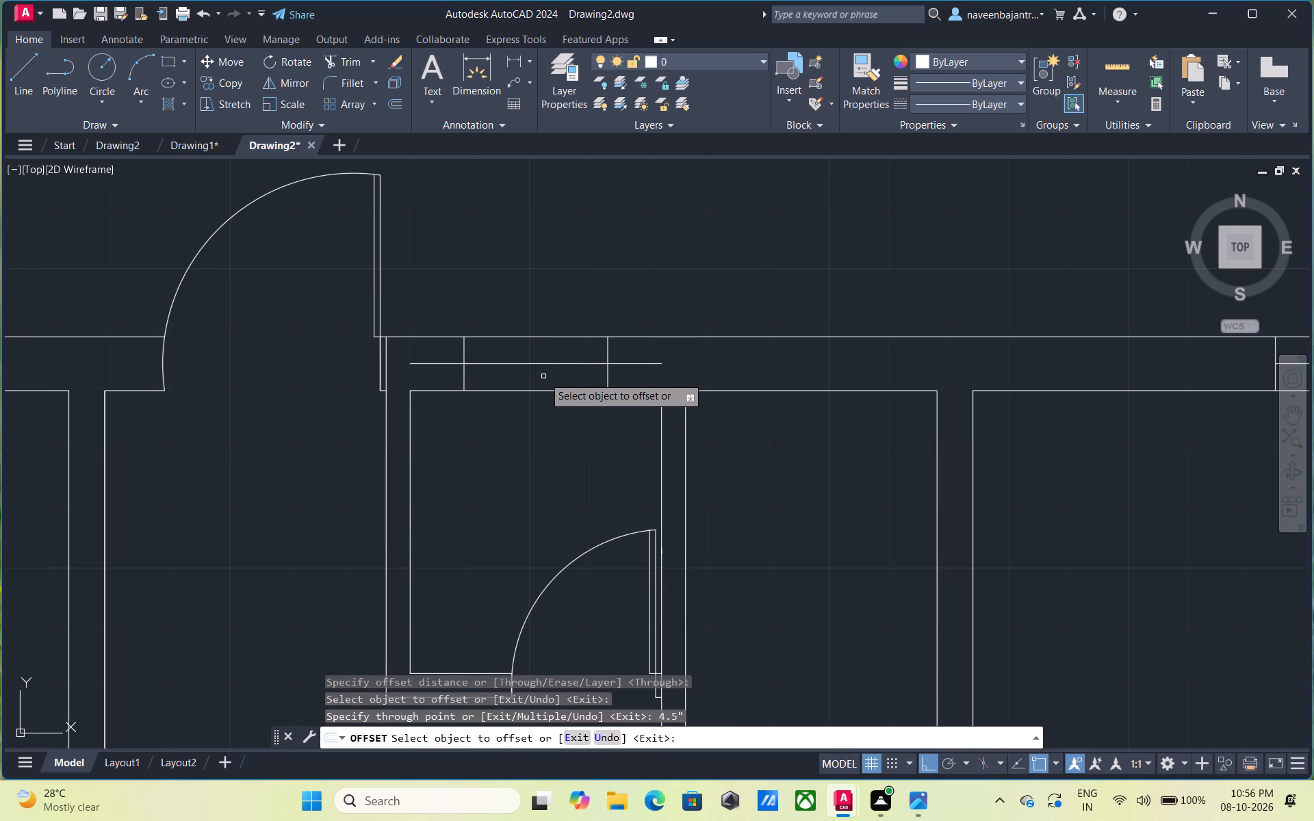
key(Escape)
text(tr)
key(space)
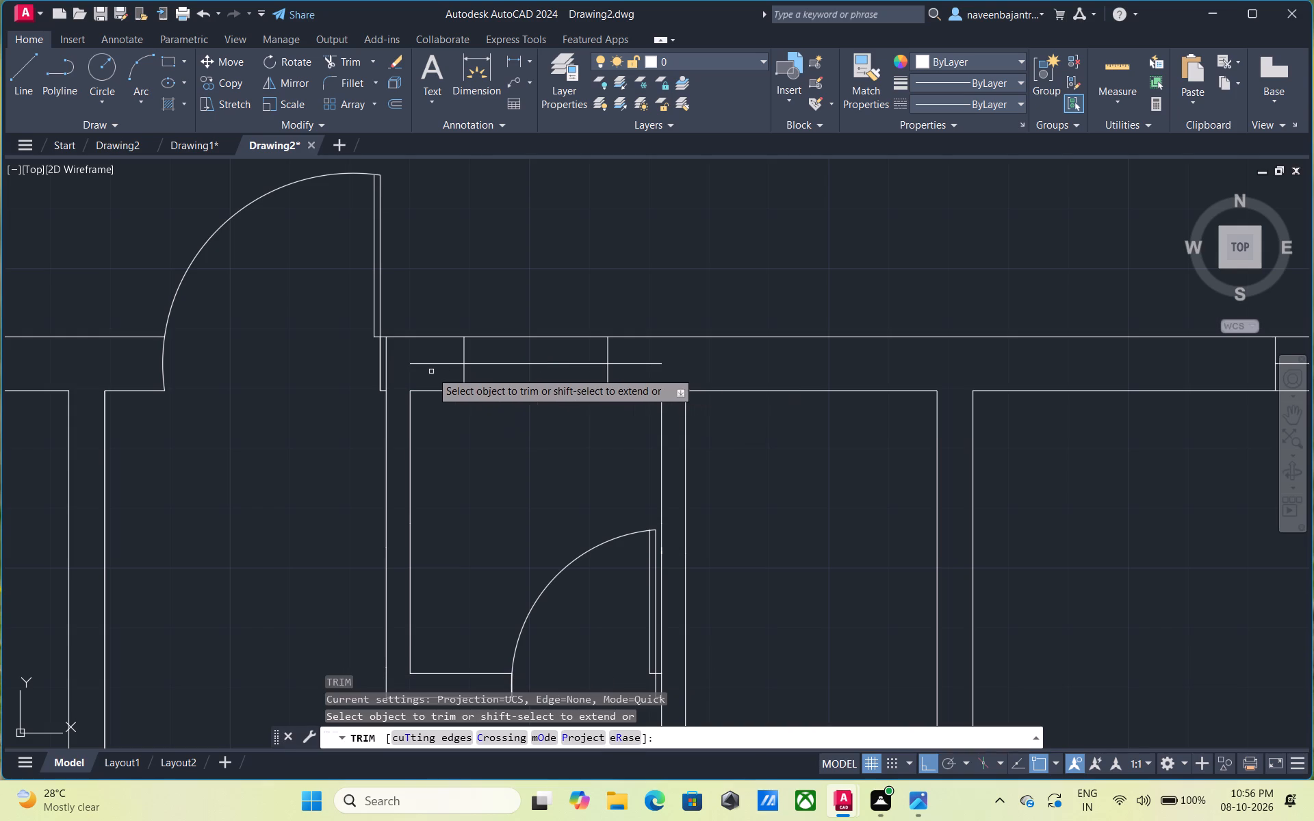
click(436, 365)
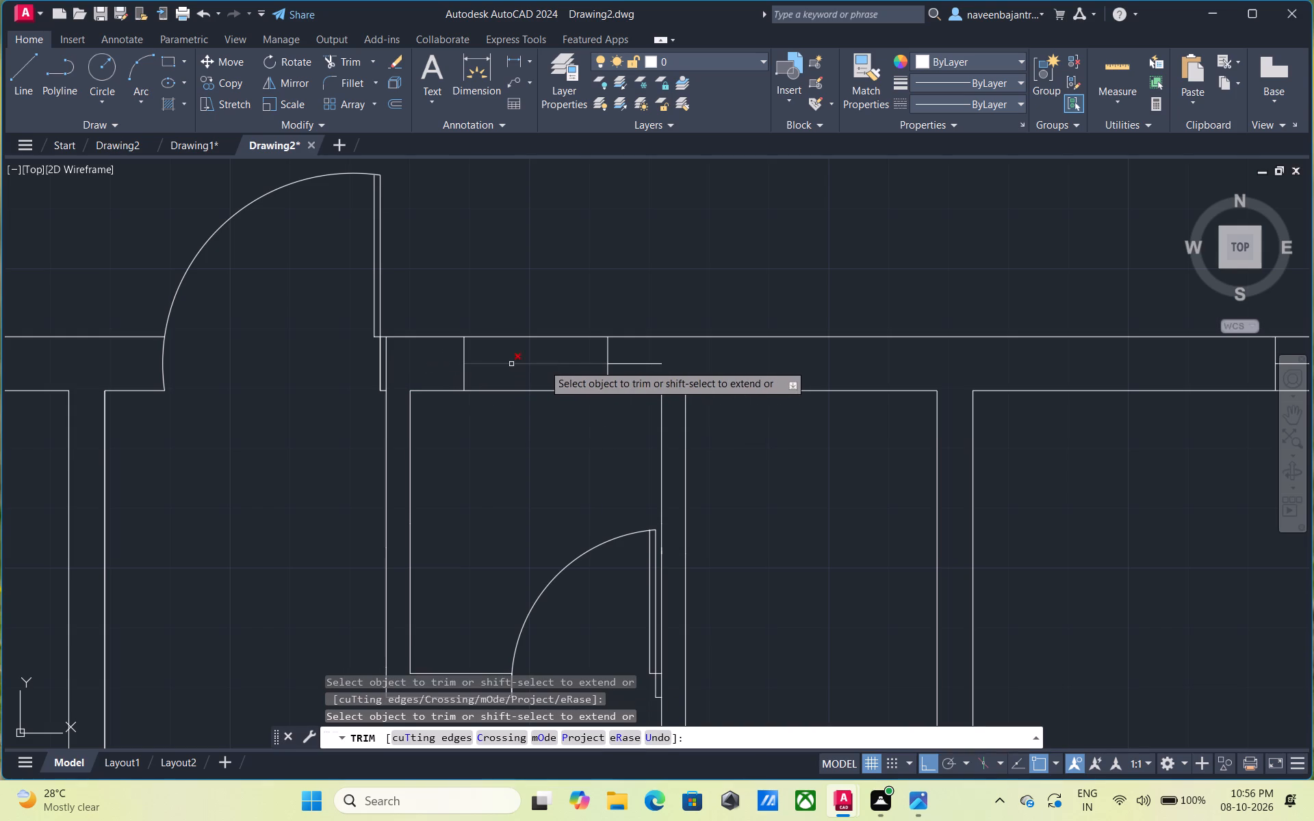
click(632, 363)
scroll(629, 368, down, 1)
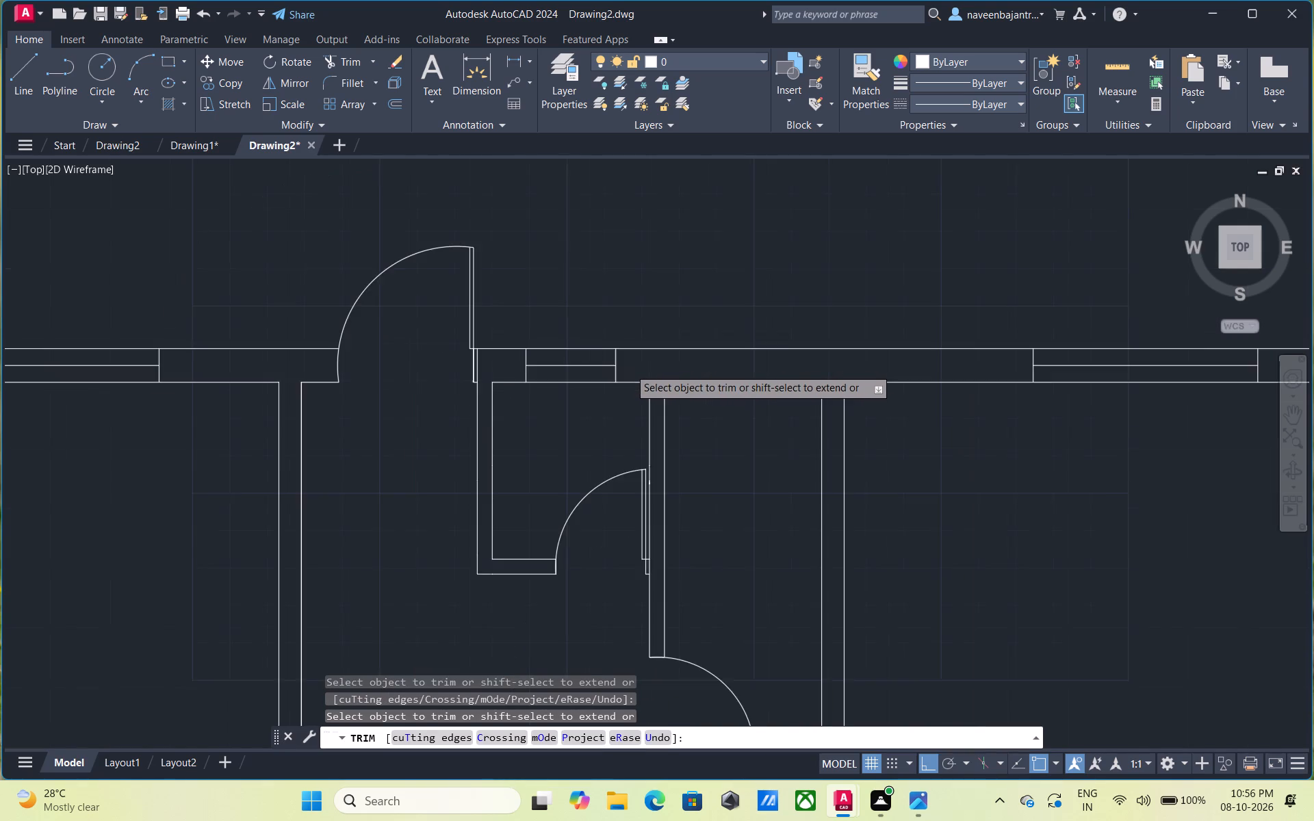
scroll(629, 368, down, 1)
middle_drag(682, 398, 539, 445)
key(Escape)
Draw a short line across the adjacent narrow room's top exterior wall from the inner line's midpoint, trimming the overhang beyond the outer line.
scroll(539, 445, up, 1)
text(l)
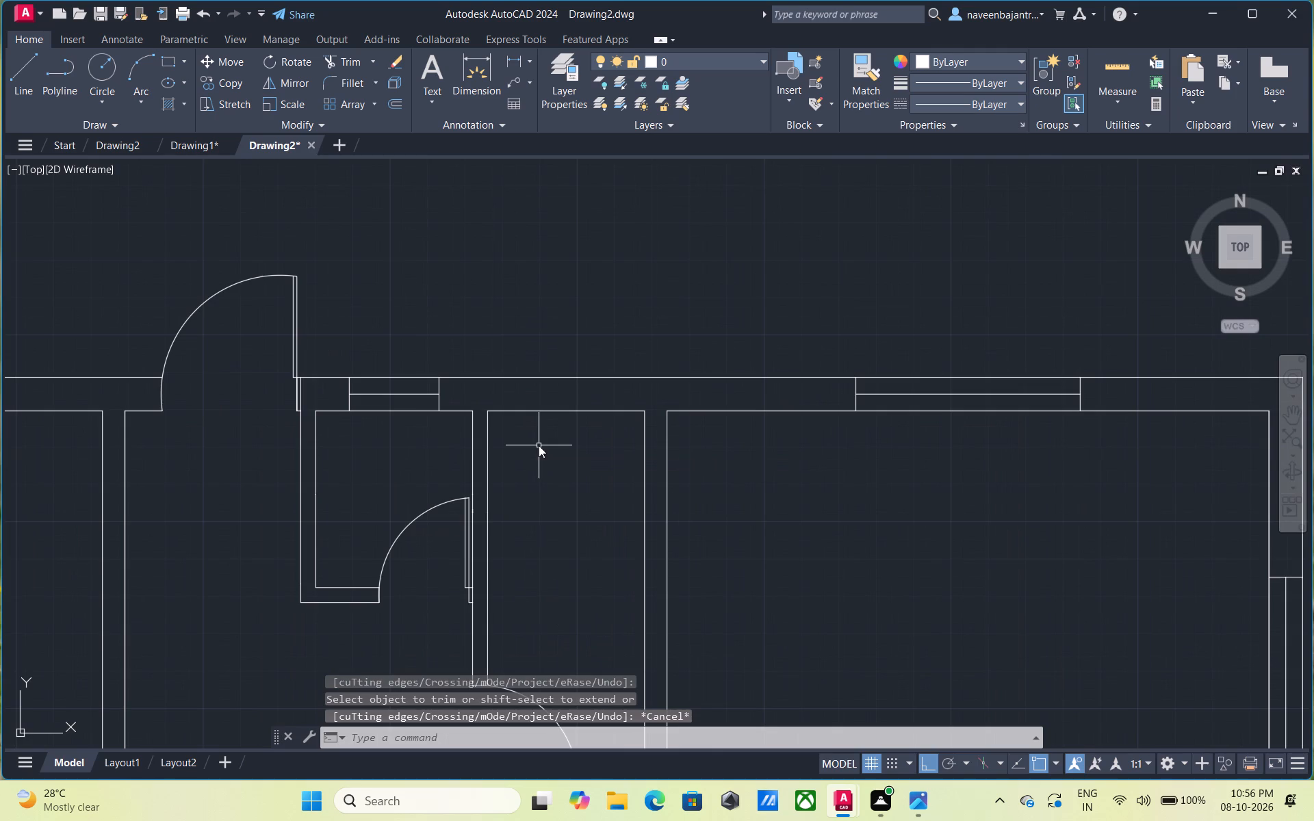
key(space)
click(571, 411)
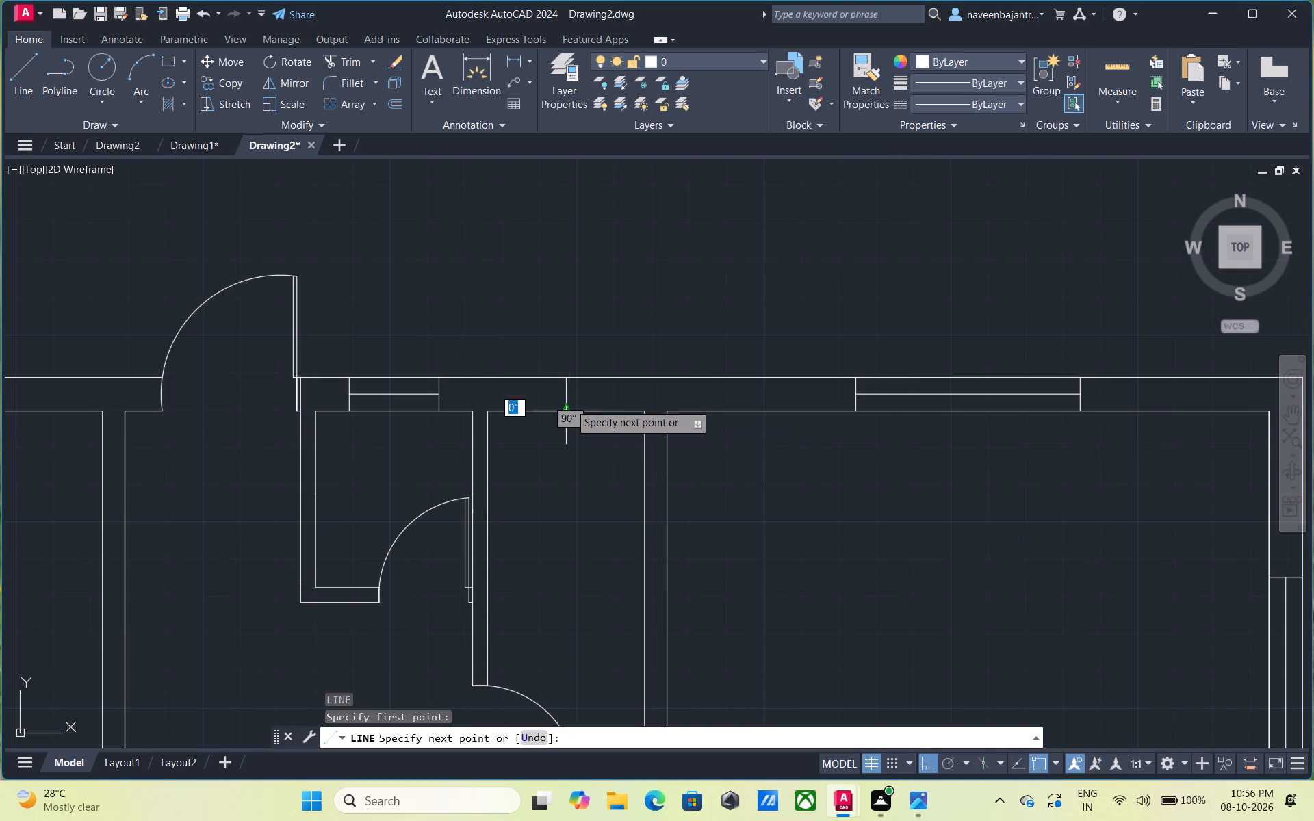
click(567, 366)
key(Escape)
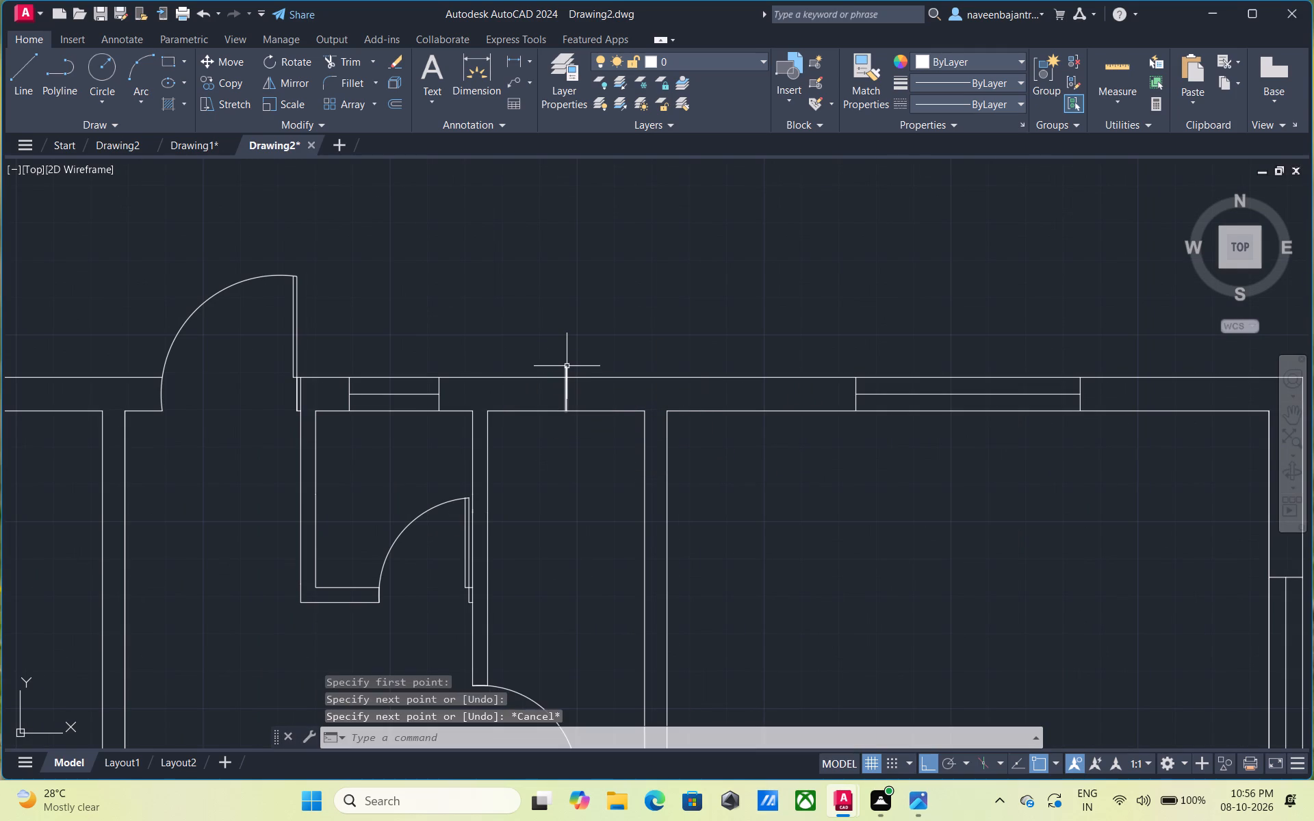
text(tr)
key(space)
scroll(567, 366, up, 2)
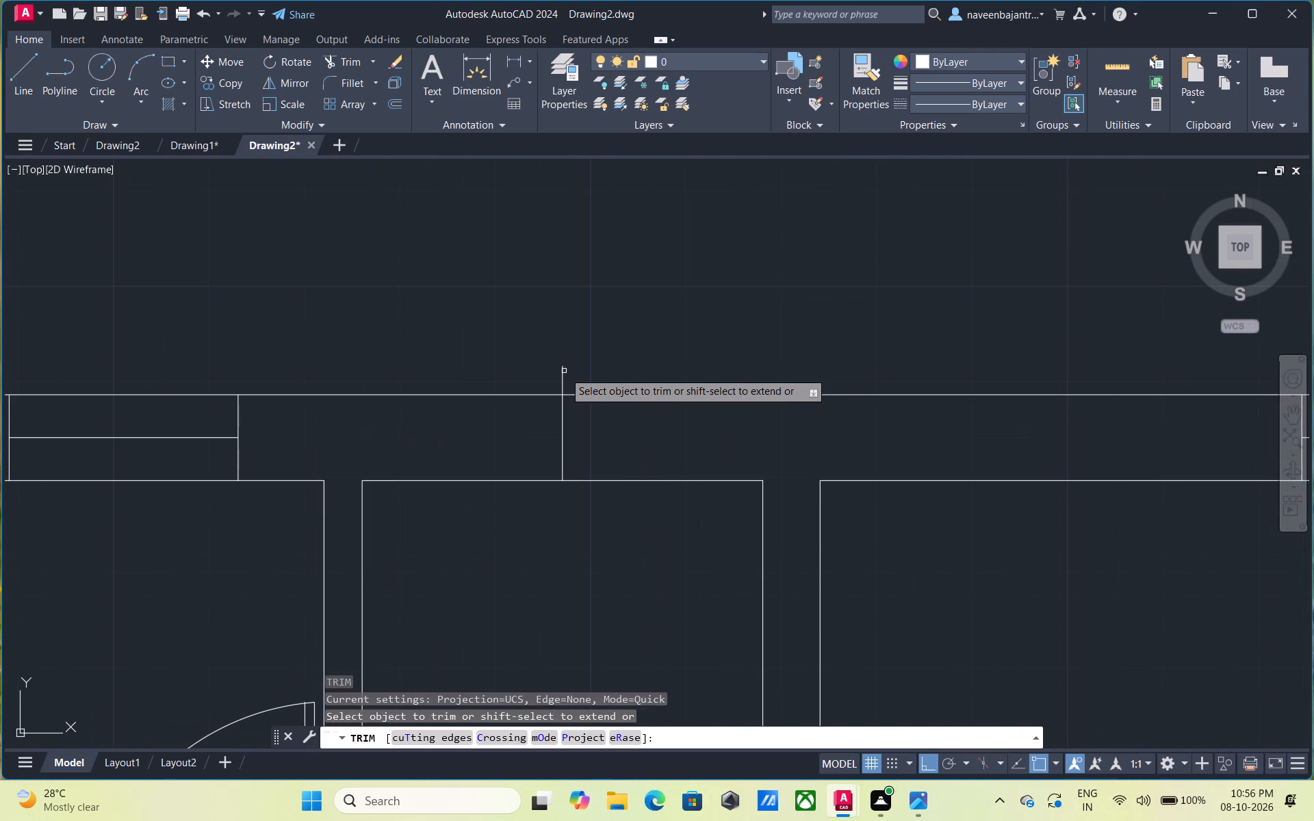
click(563, 372)
scroll(563, 375, down, 2)
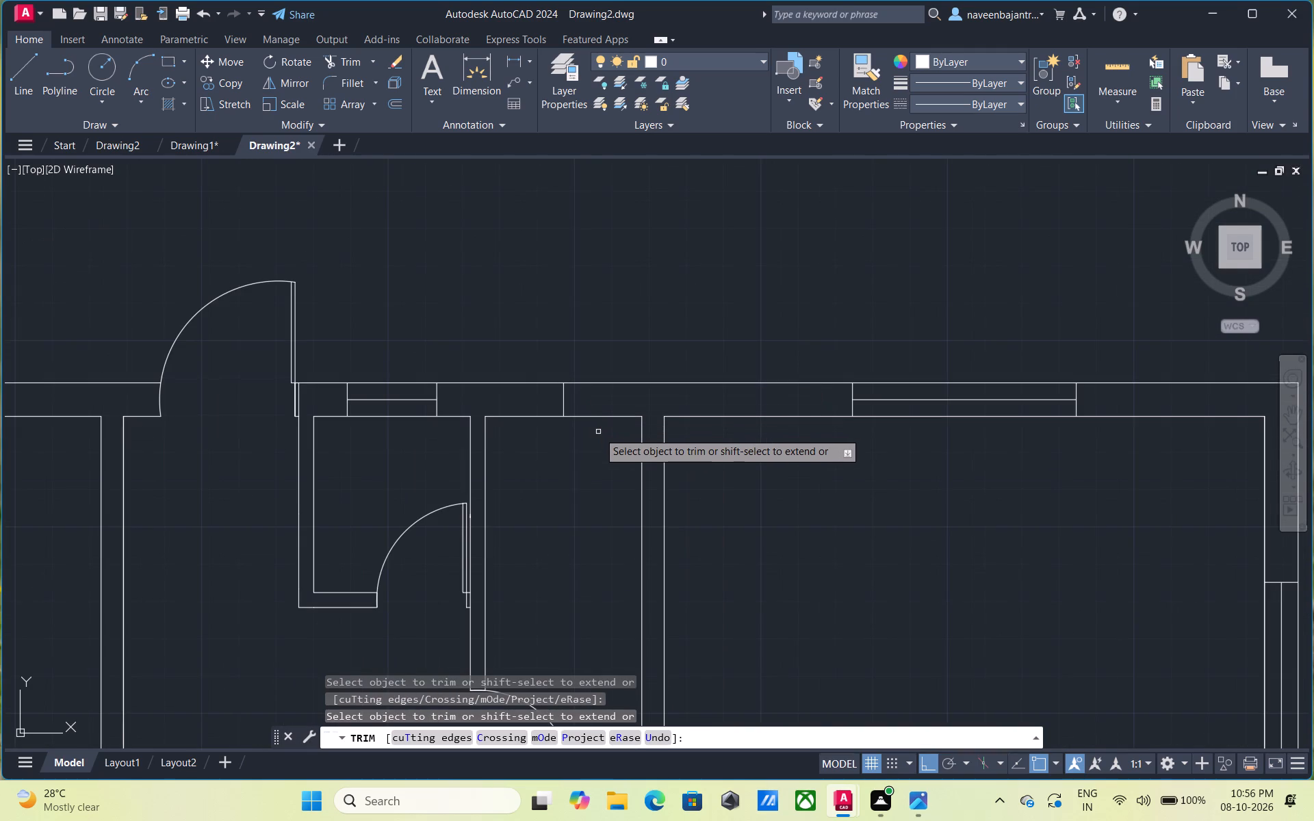
key(Escape)
Offset the short line across the narrow room's top exterior wall by 1' to each side as window end lines.
text(o)
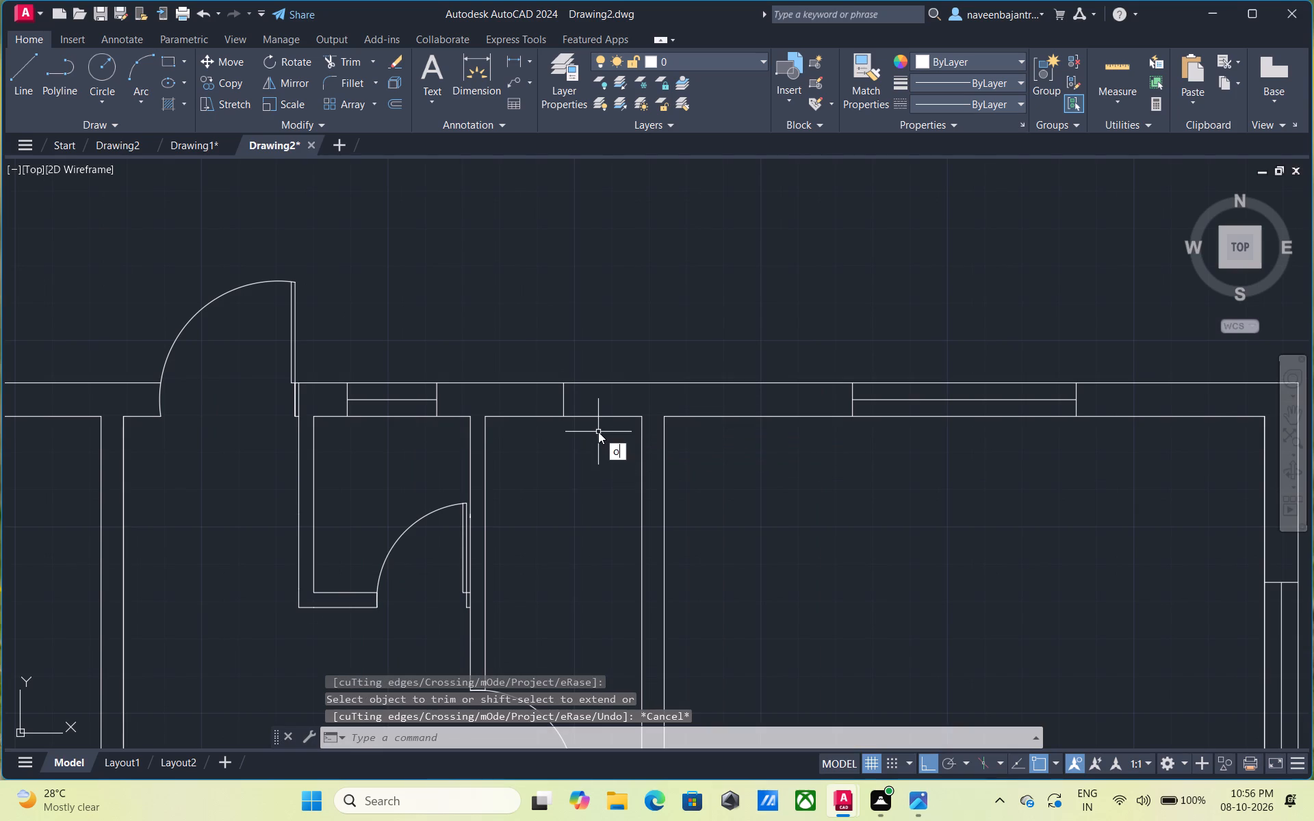
key(space)
key(space)
click(564, 404)
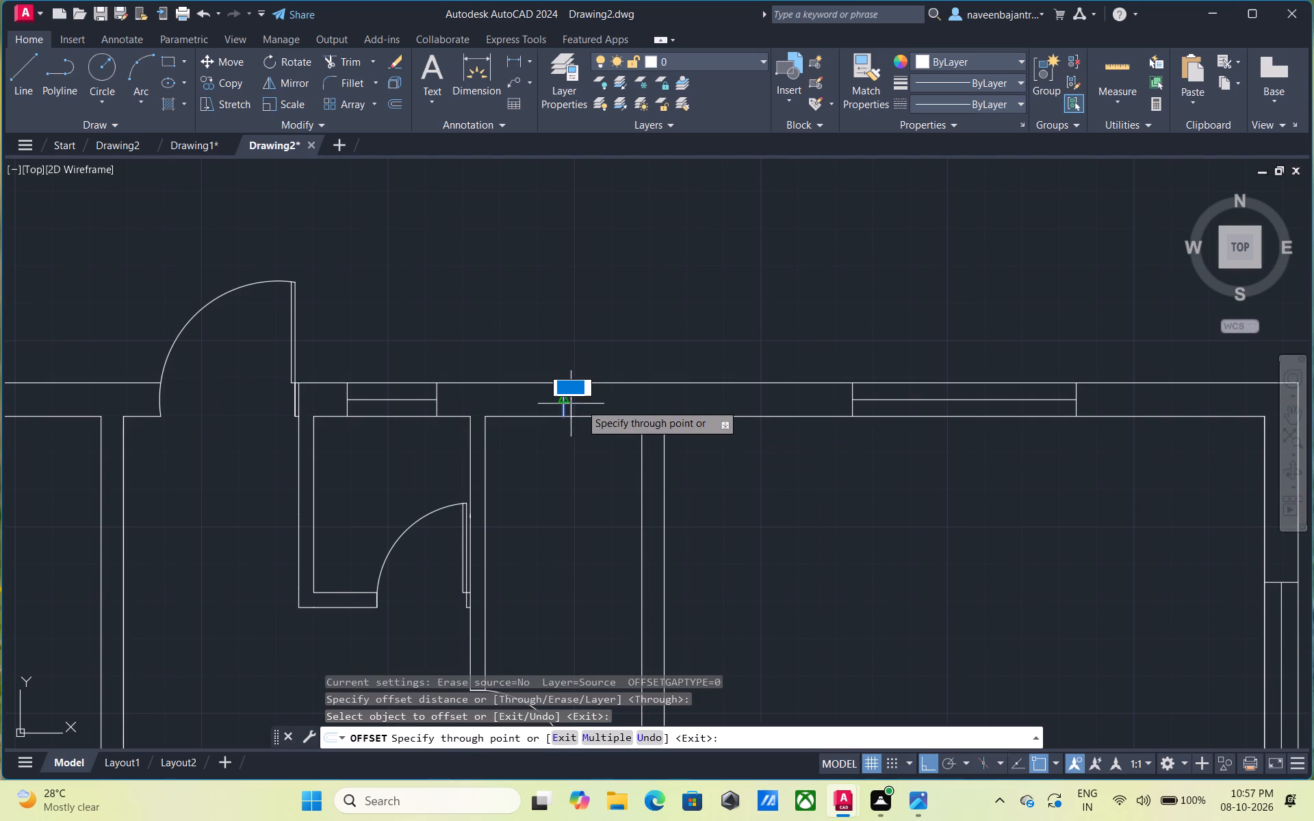
key(1)
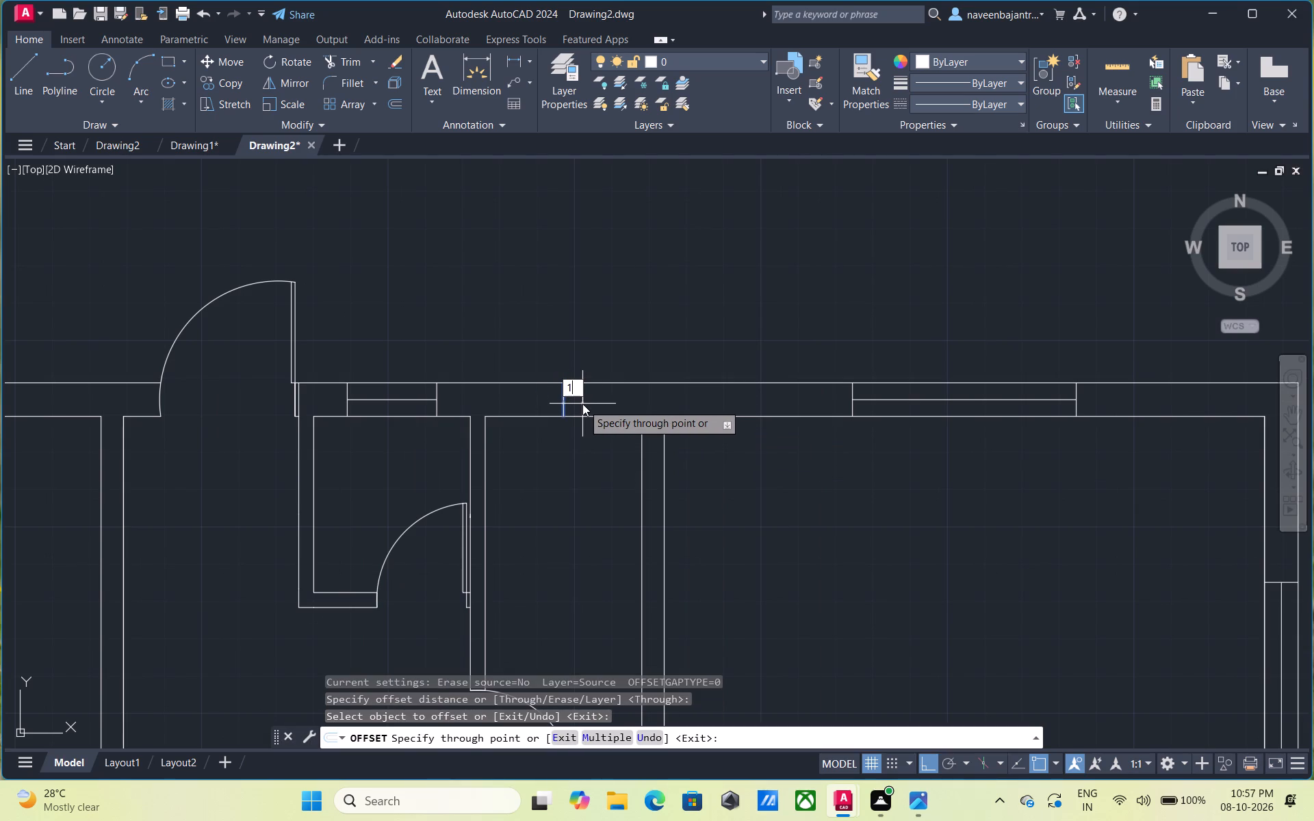
key(apostrophe)
key(Return)
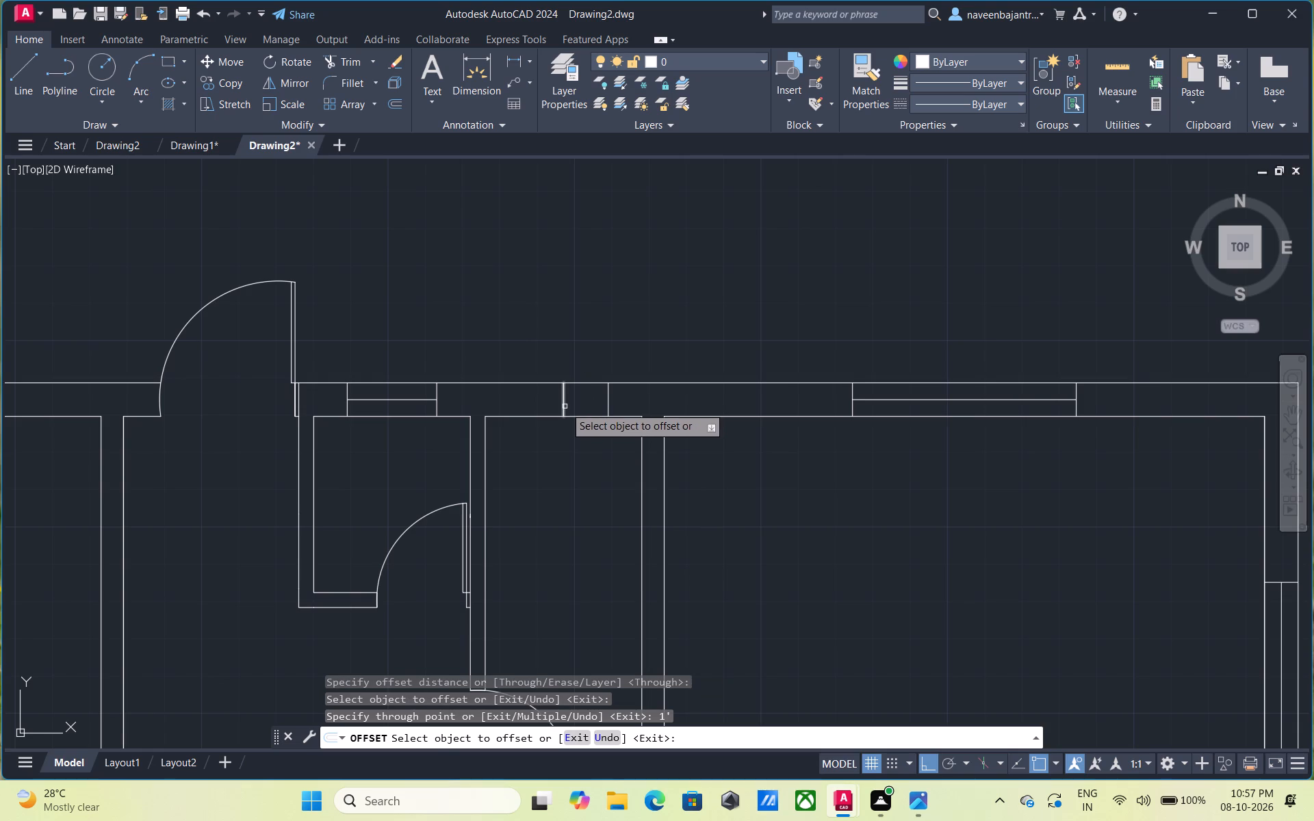
click(565, 406)
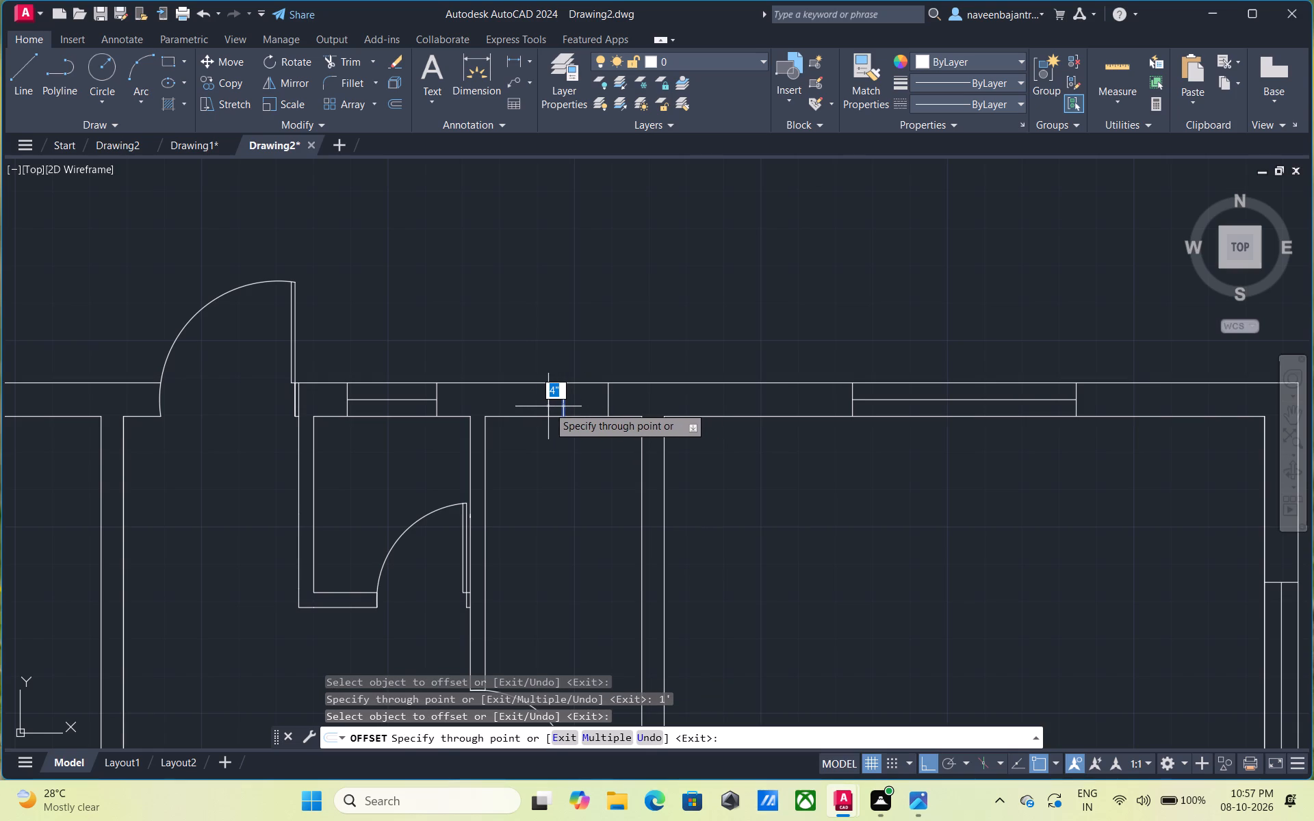
text(1')
key(Return)
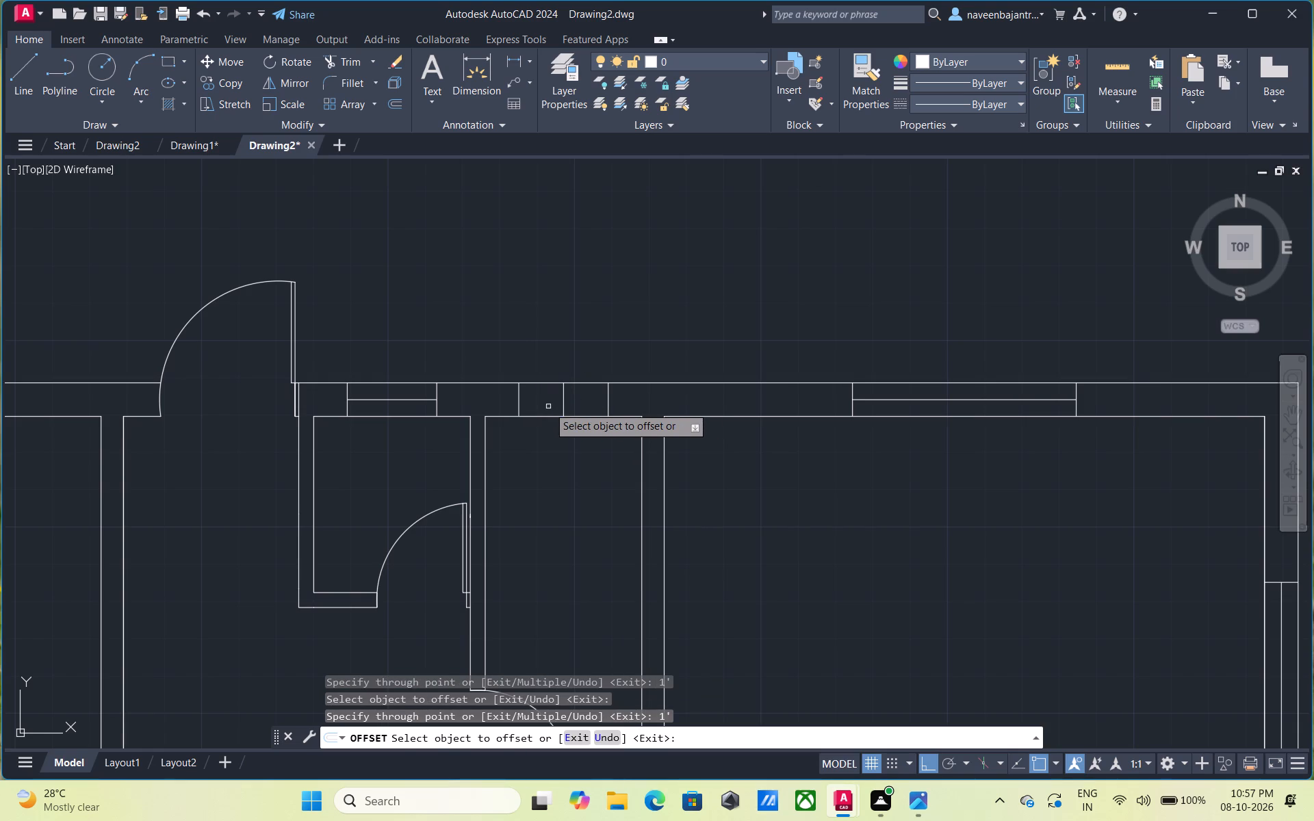
Trim away the middle line between the two window end lines in the narrow room's top exterior wall.
key(Escape)
text(tr)
key(space)
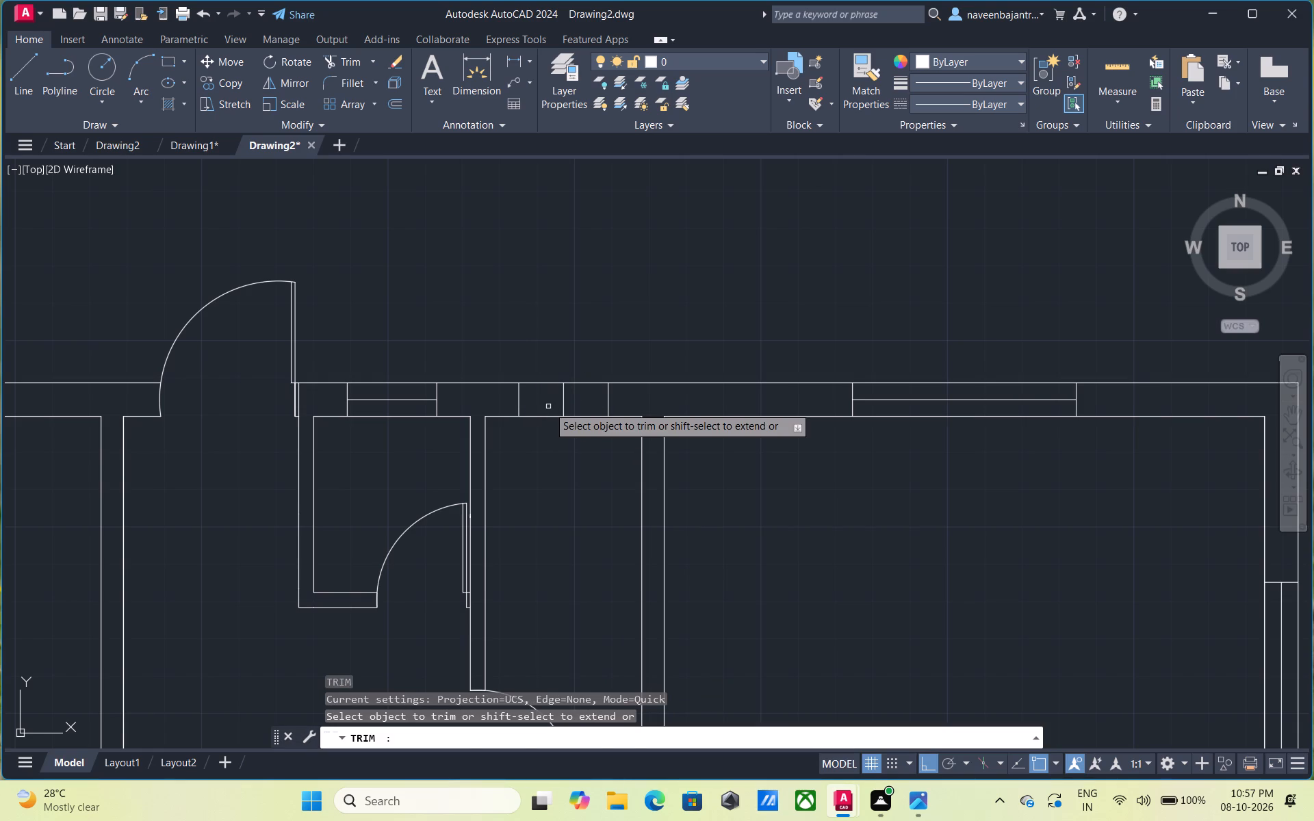
click(563, 402)
key(Escape)
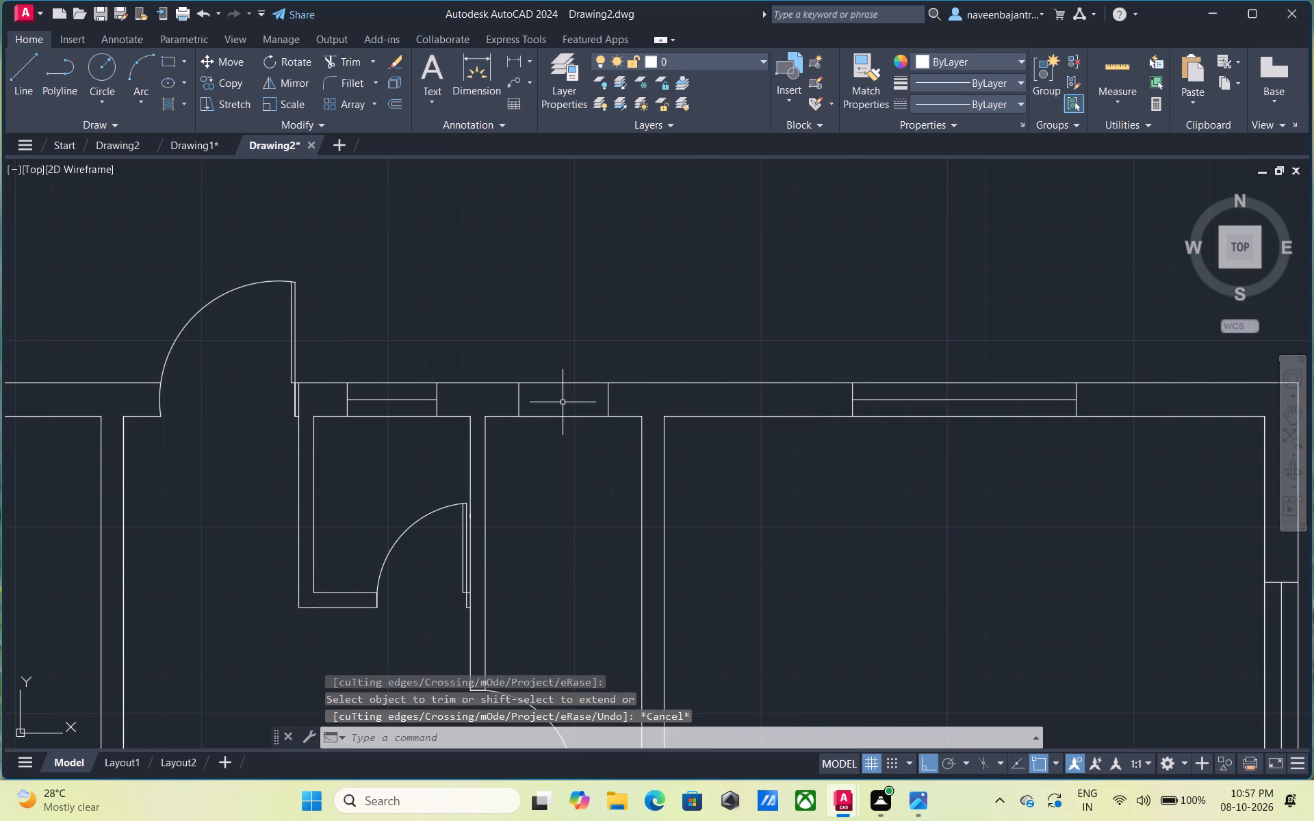
Offset the inner line of the narrow room's top exterior wall 4.5" outward and trim it to the two window end lines.
text(o)
key(space)
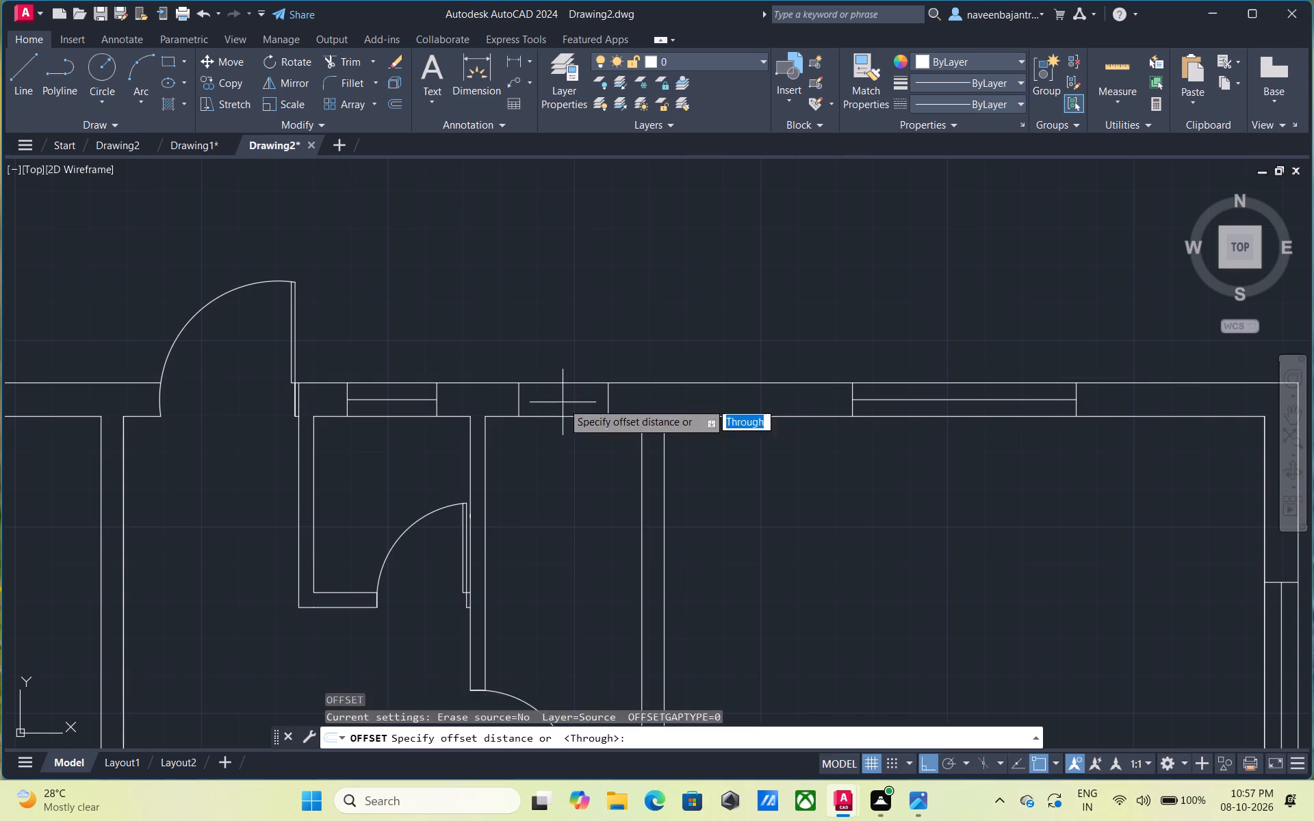
key(space)
click(563, 415)
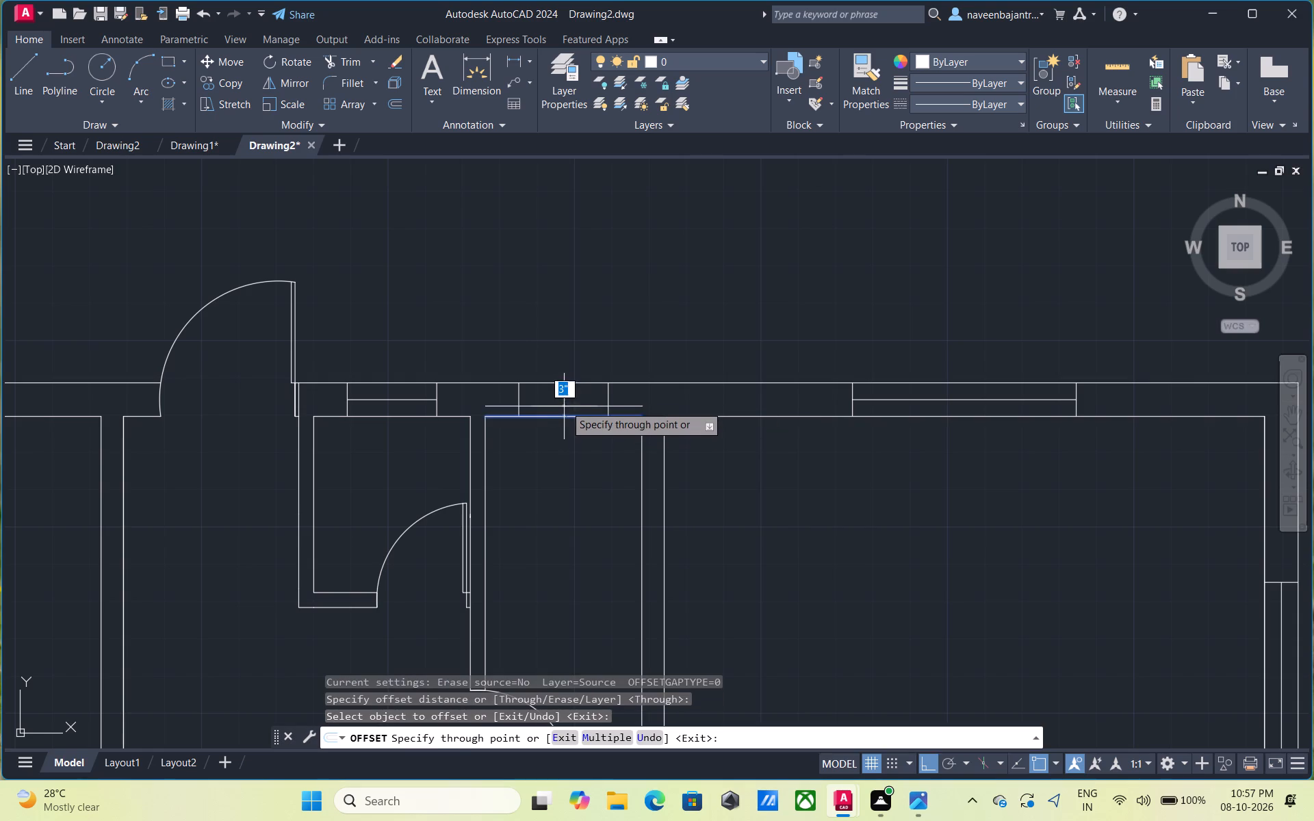
text(4.5)
key(shift+quotedbl)
key(Return)
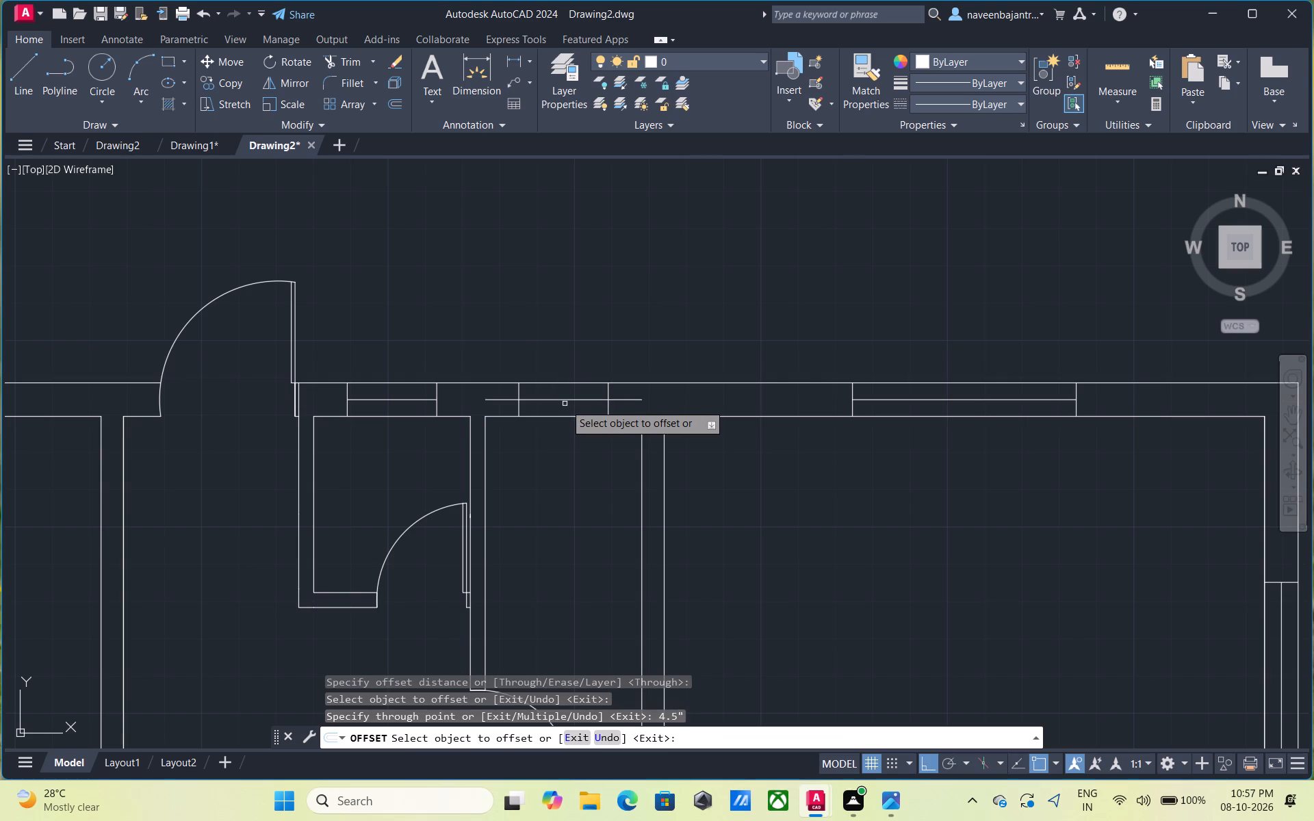
key(Escape)
text(tr)
key(space)
click(507, 398)
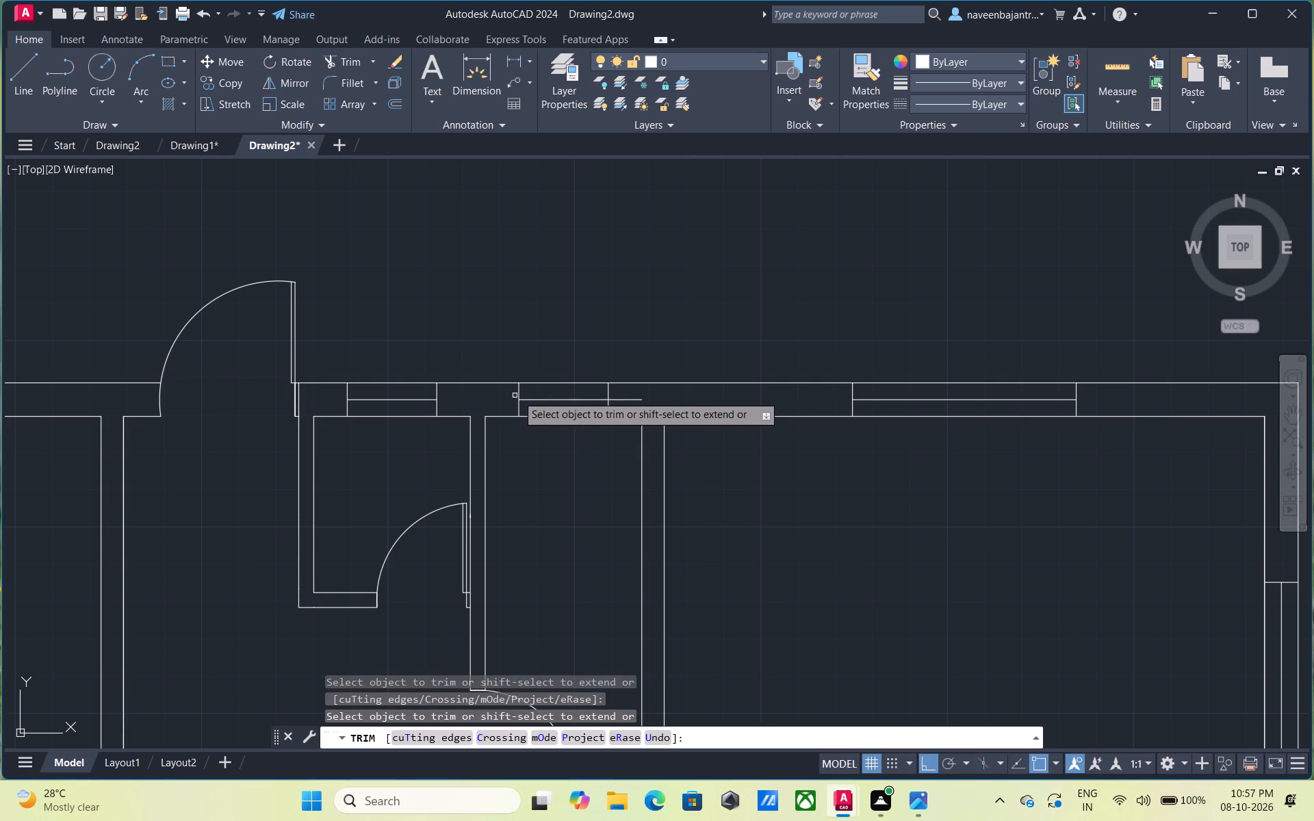
click(628, 399)
Trim the right exterior wall's inner line where the partition below the upper-right room meets it.
scroll(628, 401, down, 2)
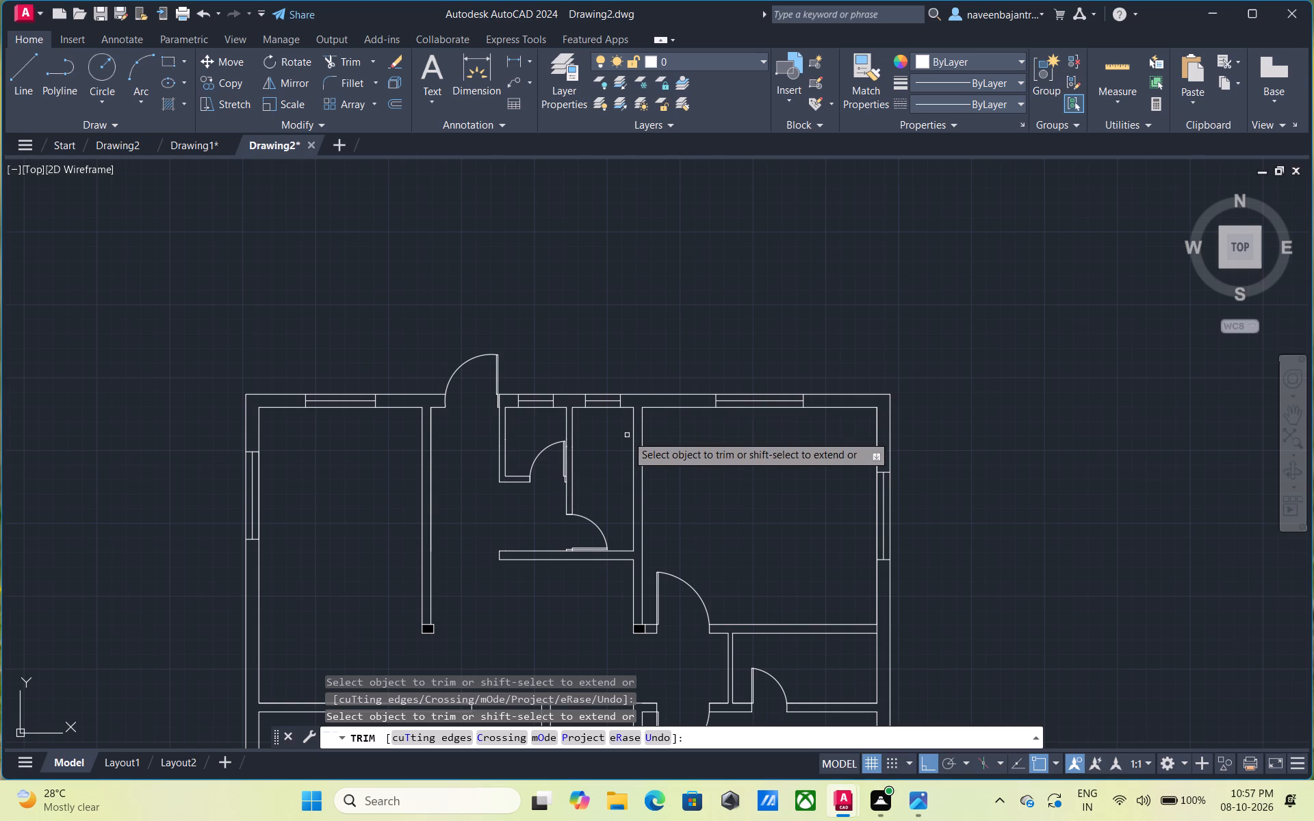
scroll(627, 435, down, 1)
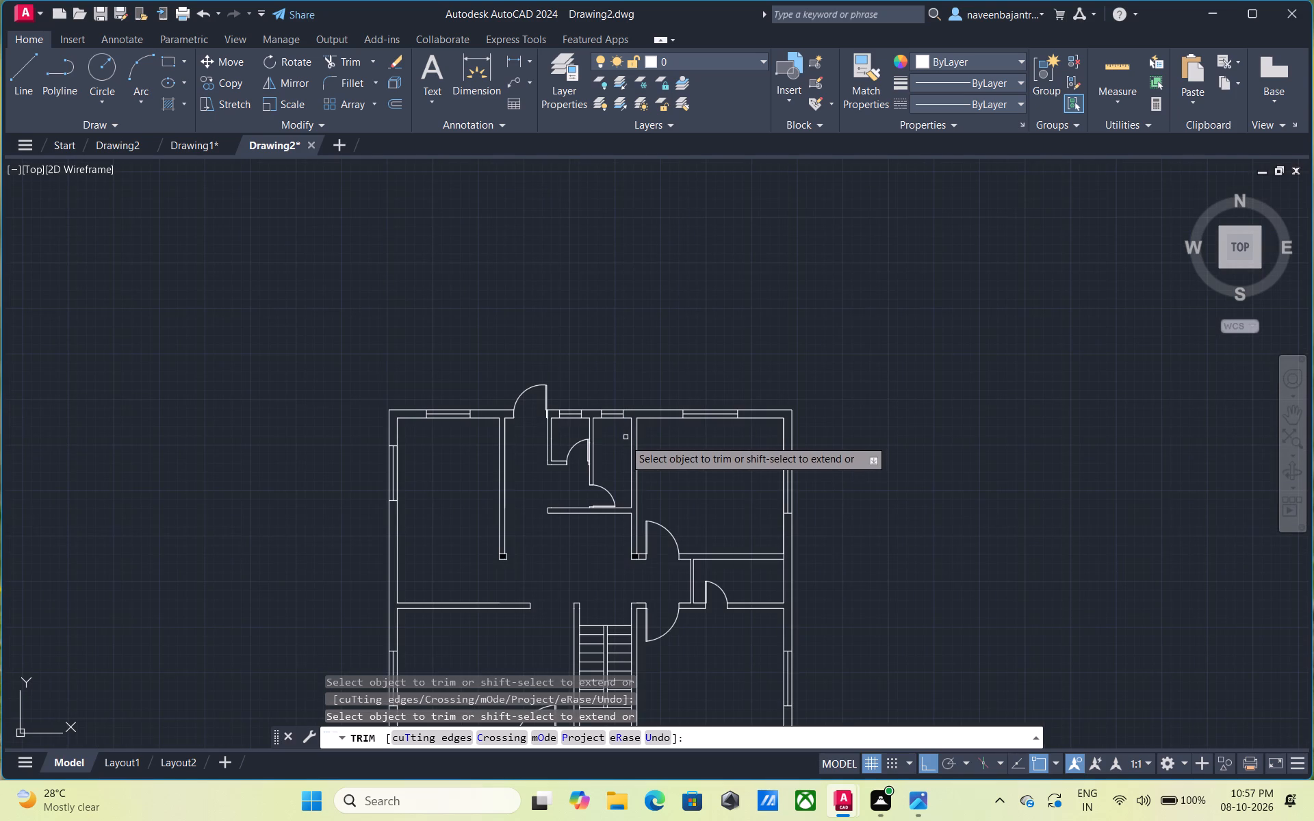
middle_drag(617, 447, 717, 327)
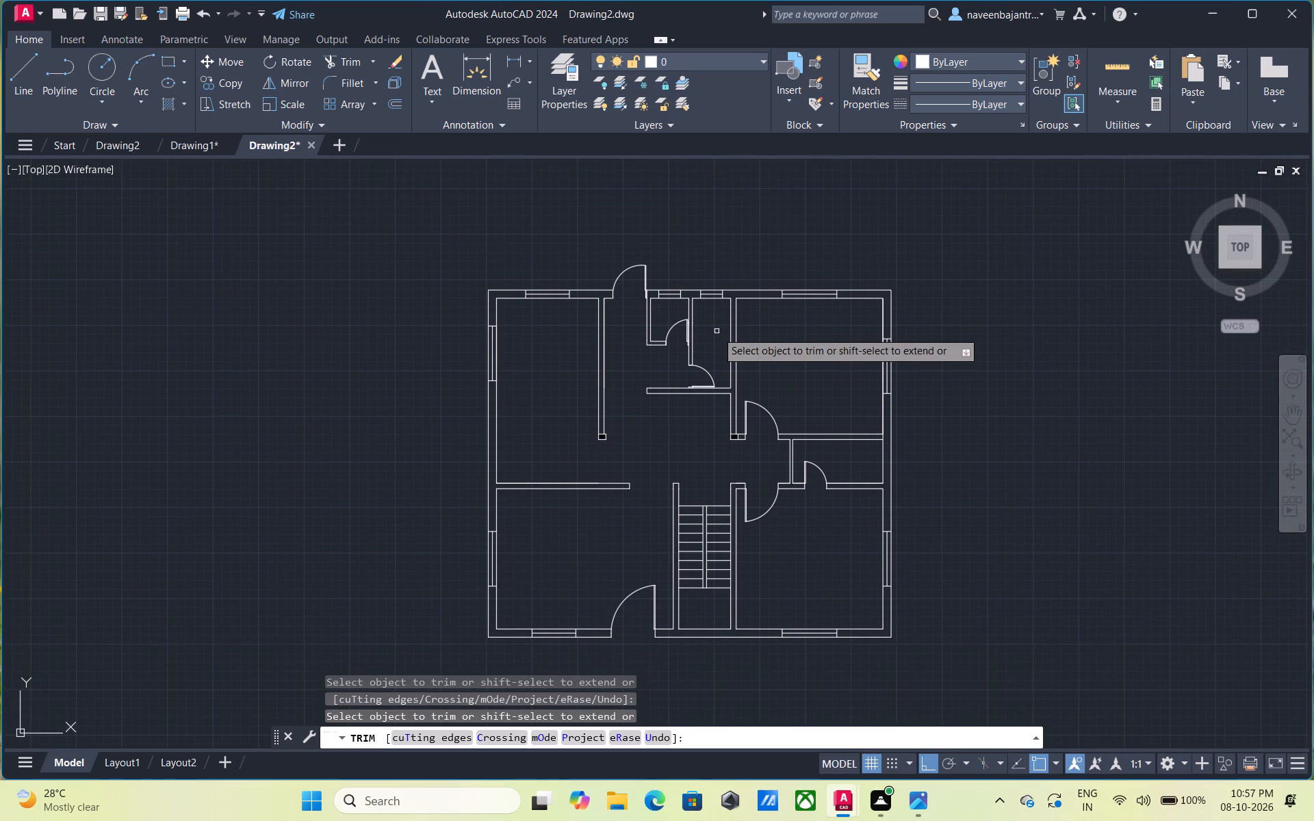
scroll(717, 333, down, 1)
scroll(717, 333, up, 2)
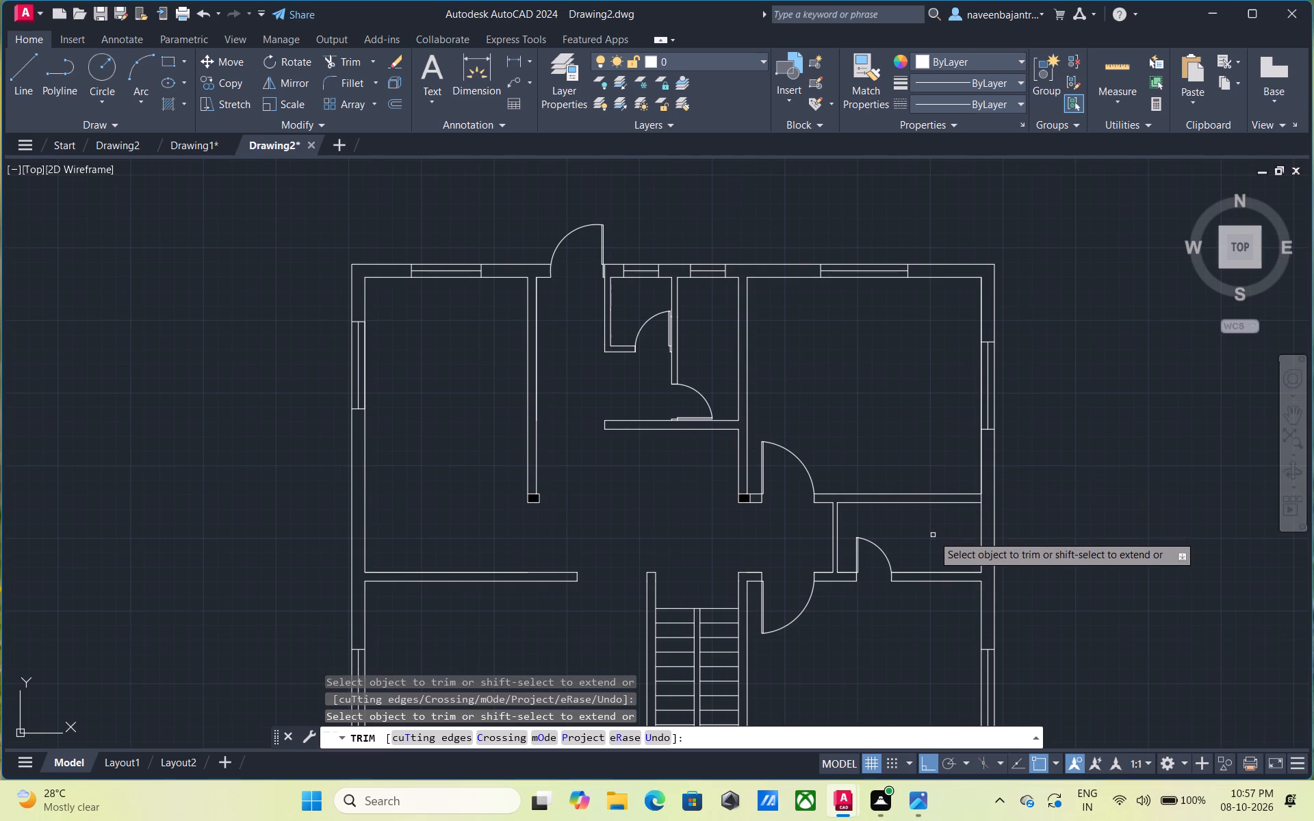
middle_drag(923, 534, 769, 493)
key(Escape)
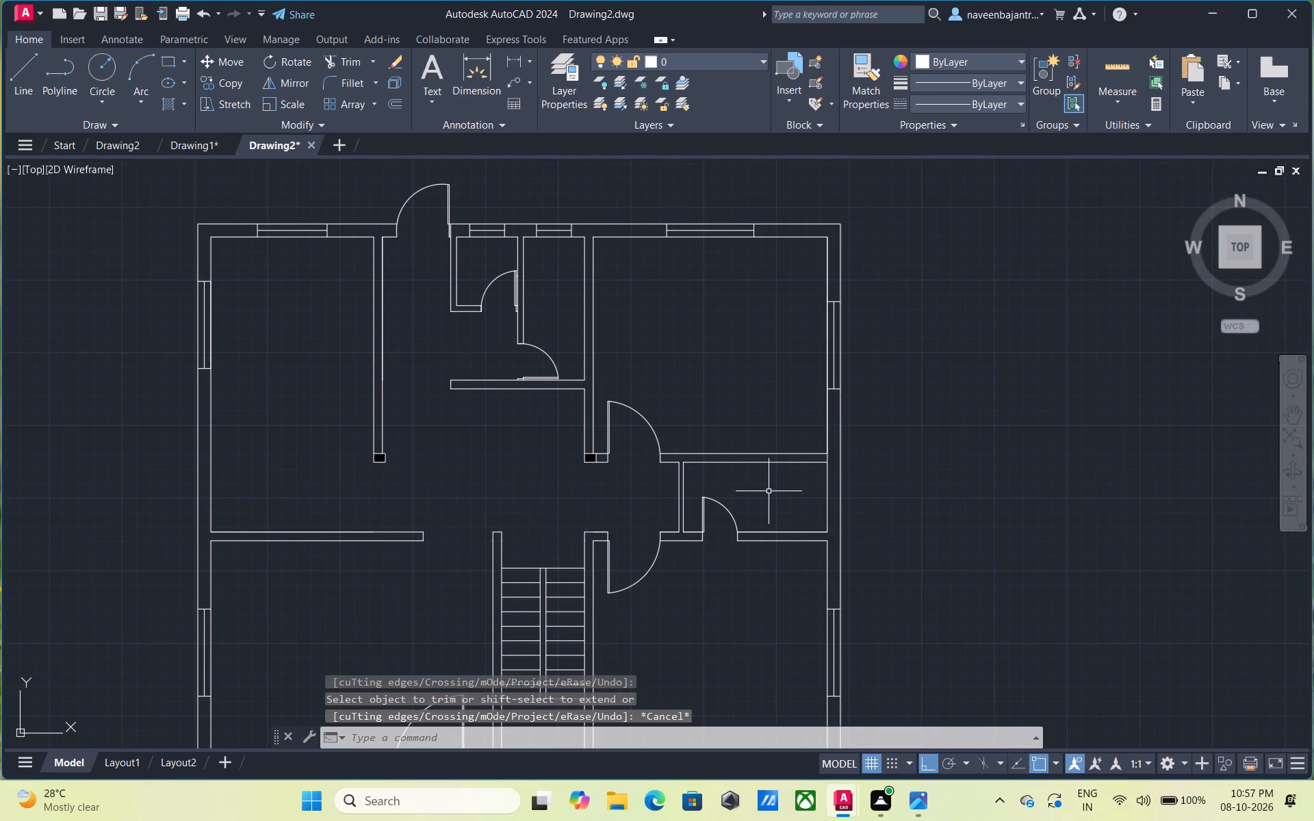
text(tr)
key(space)
scroll(832, 484, up, 1)
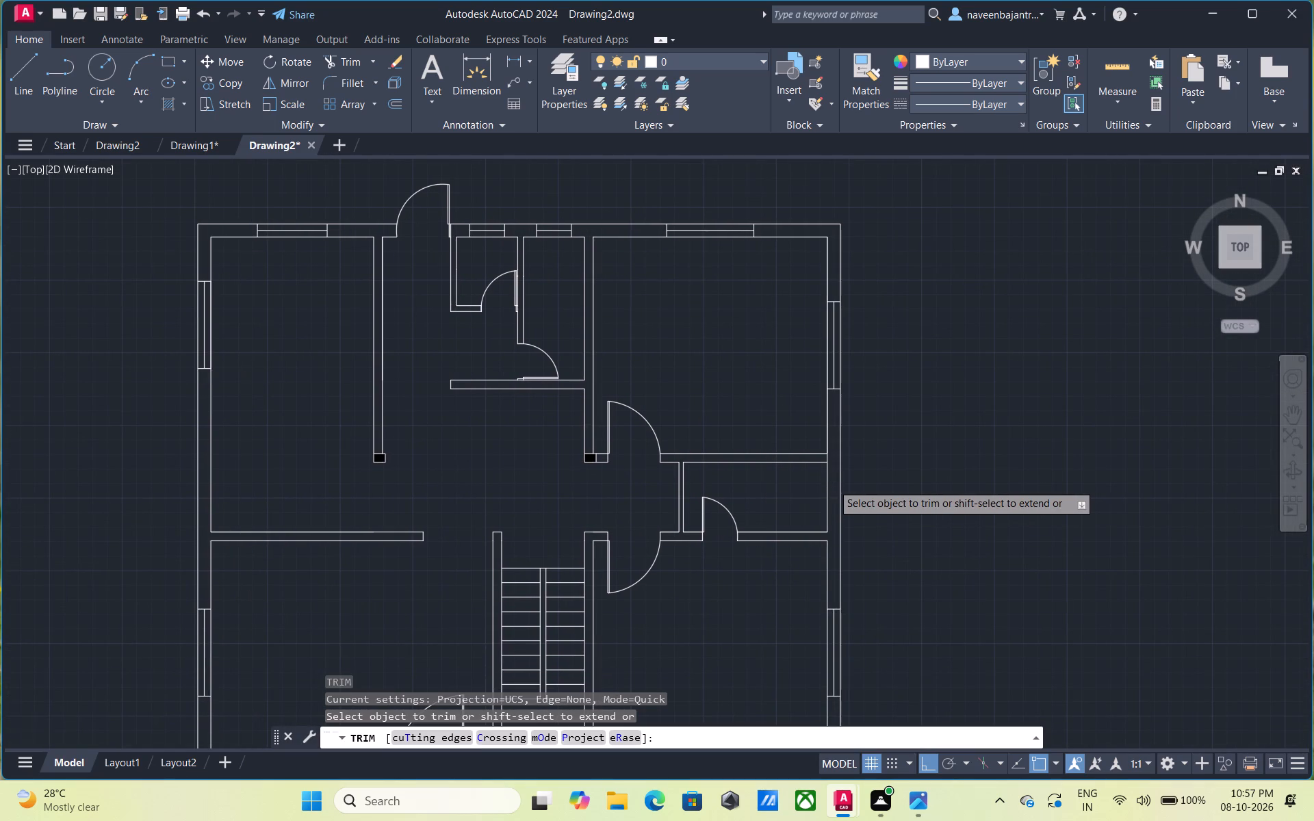
scroll(832, 484, up, 2)
click(806, 387)
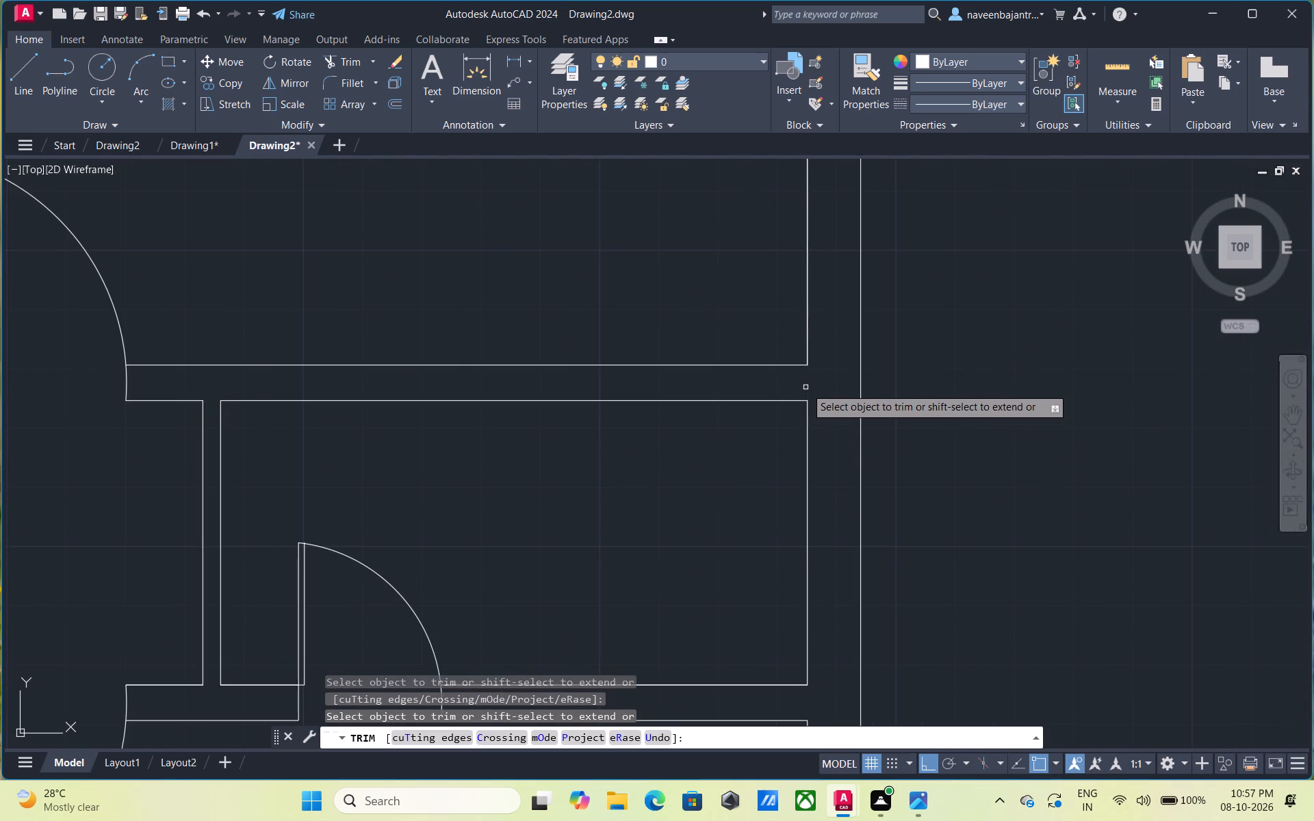
Look over the whole floor plan, checking the wall junctions, doors and windows.
scroll(806, 387, down, 4)
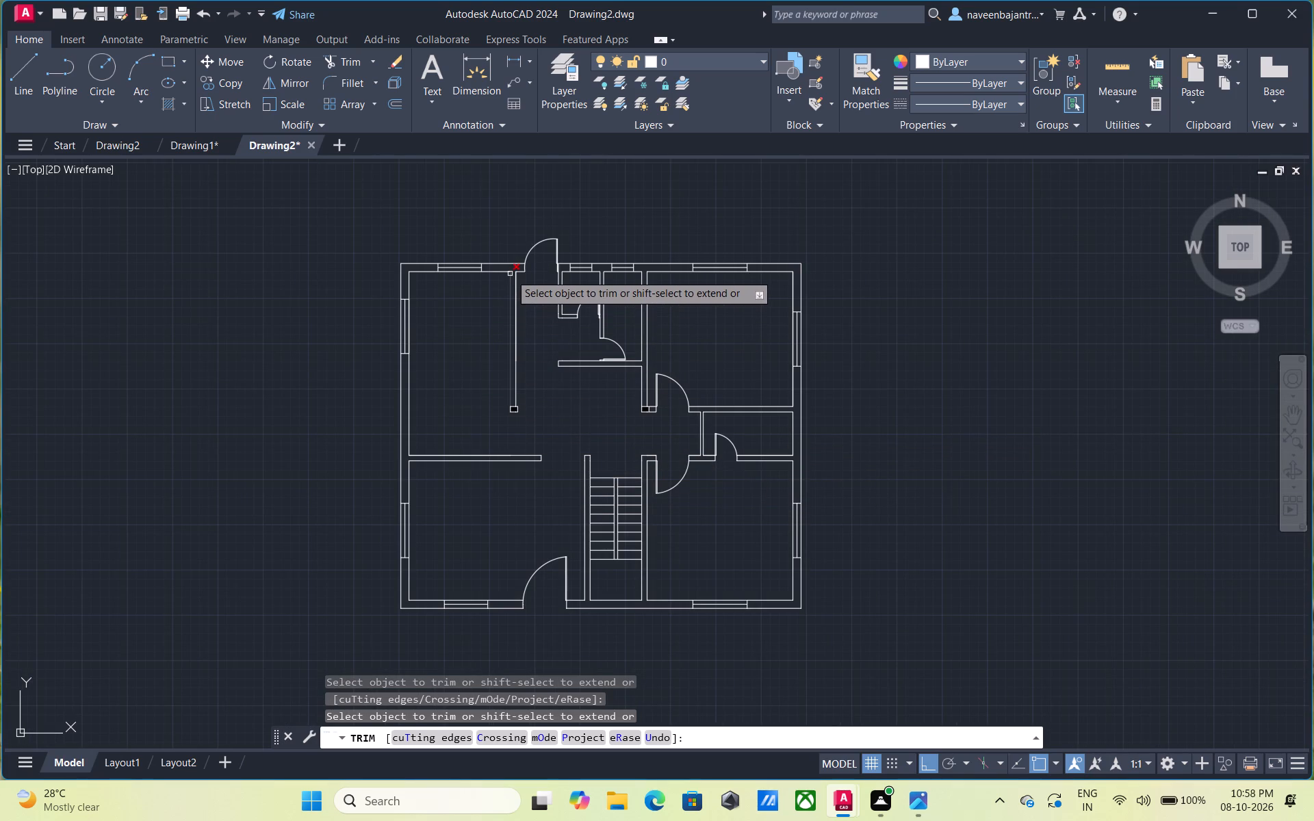
scroll(510, 274, up, 3)
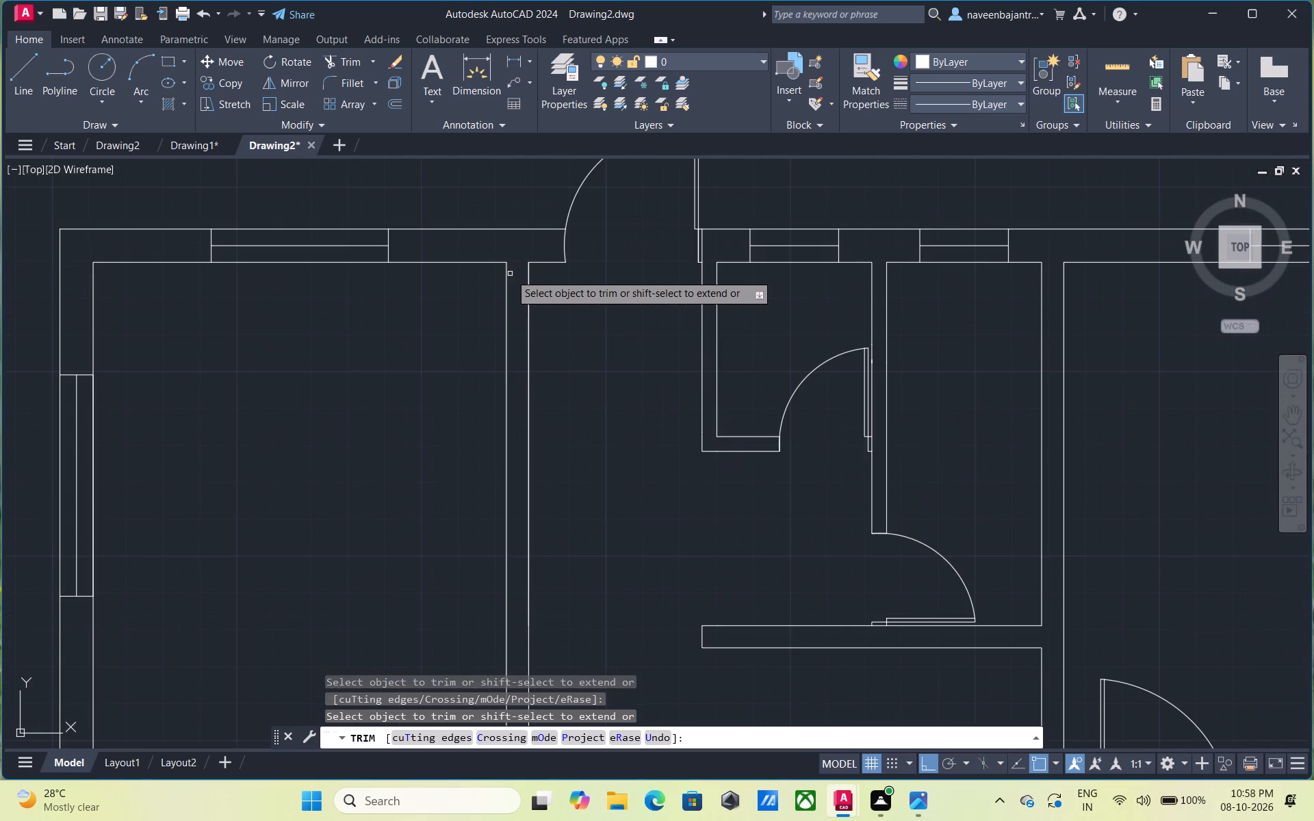
key(Escape)
scroll(482, 308, down, 1)
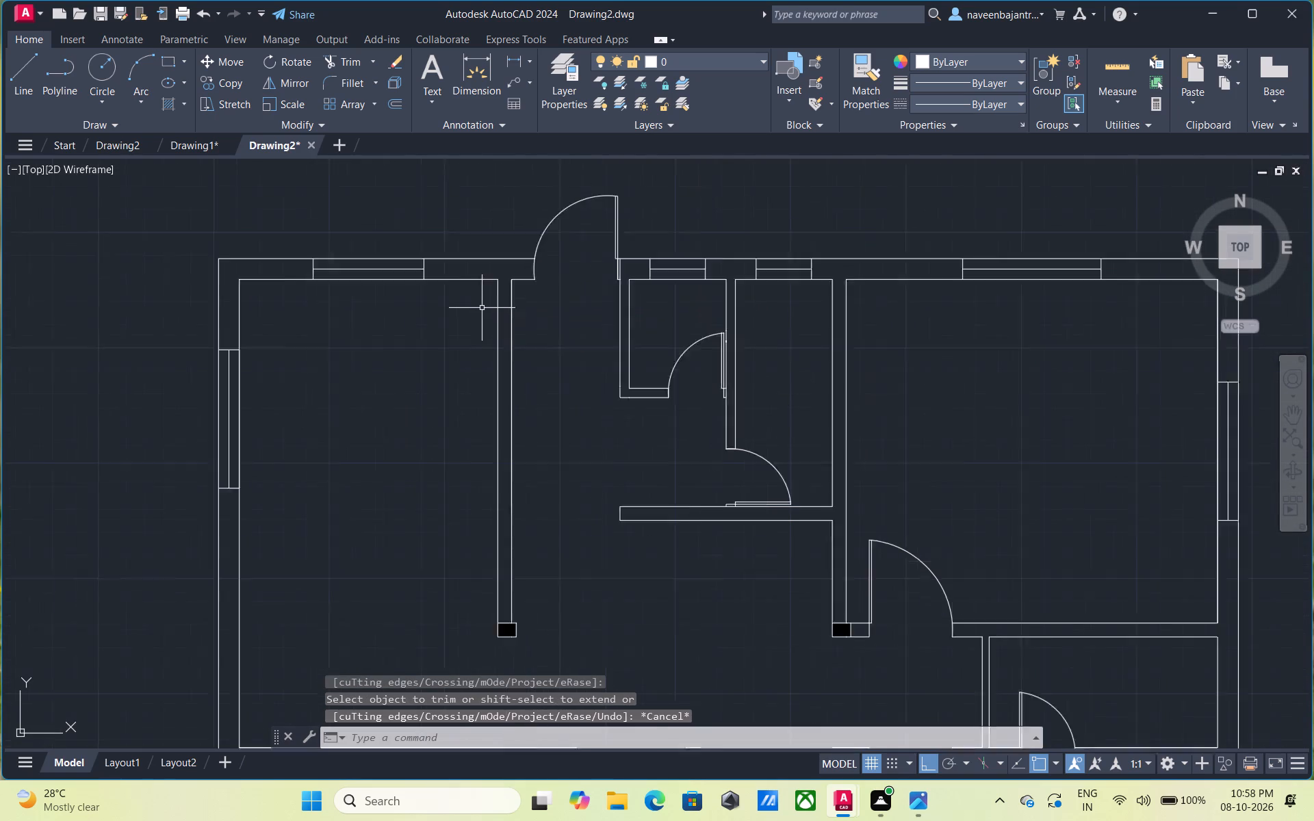
scroll(482, 309, down, 2)
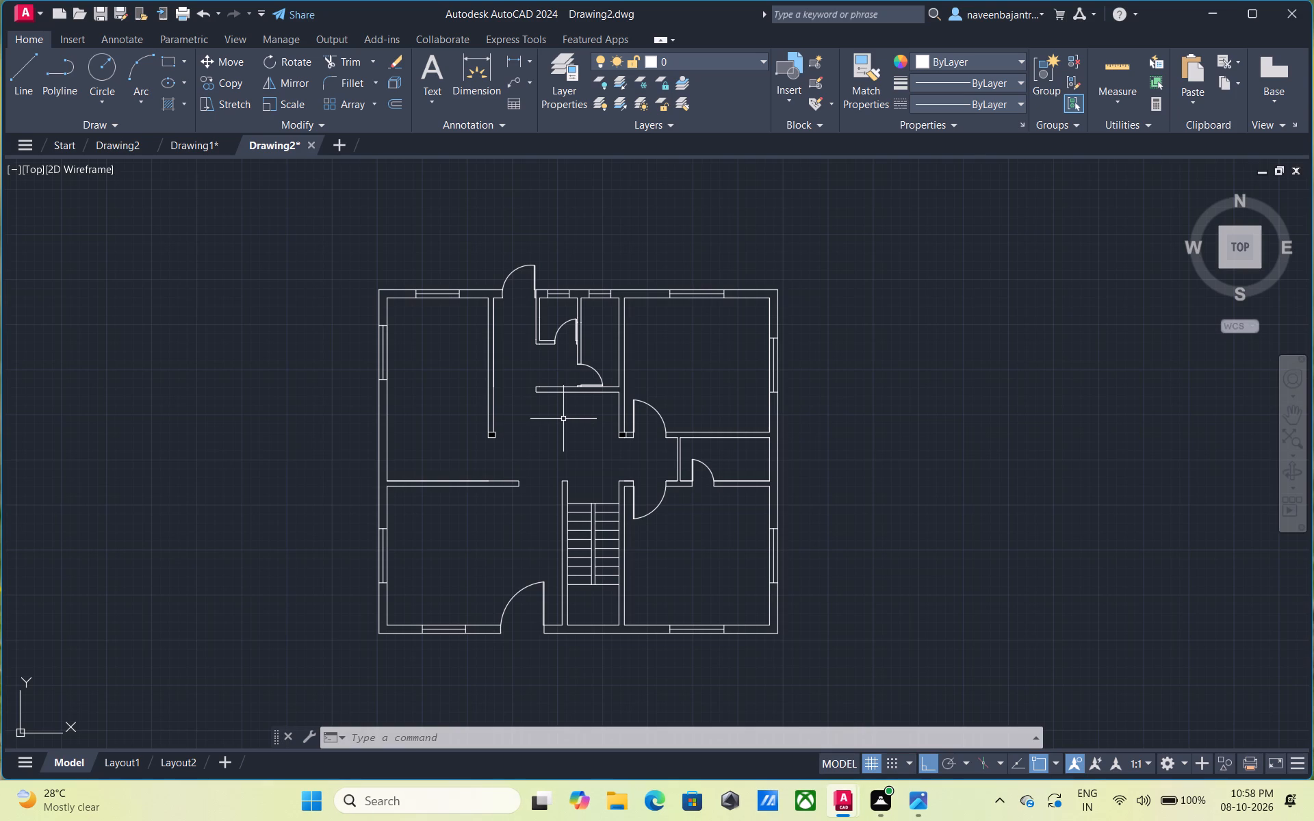
scroll(563, 419, down, 1)
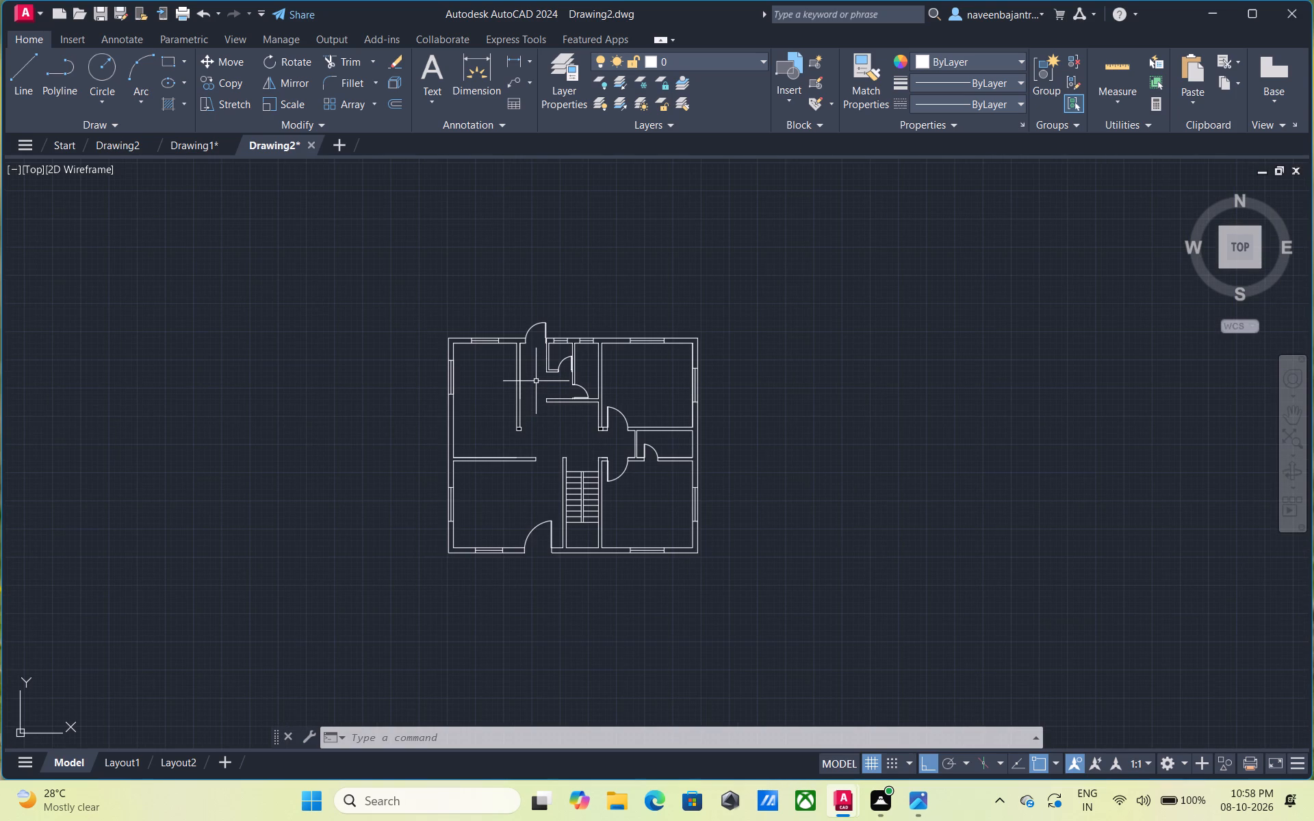
middle_drag(536, 379, 545, 454)
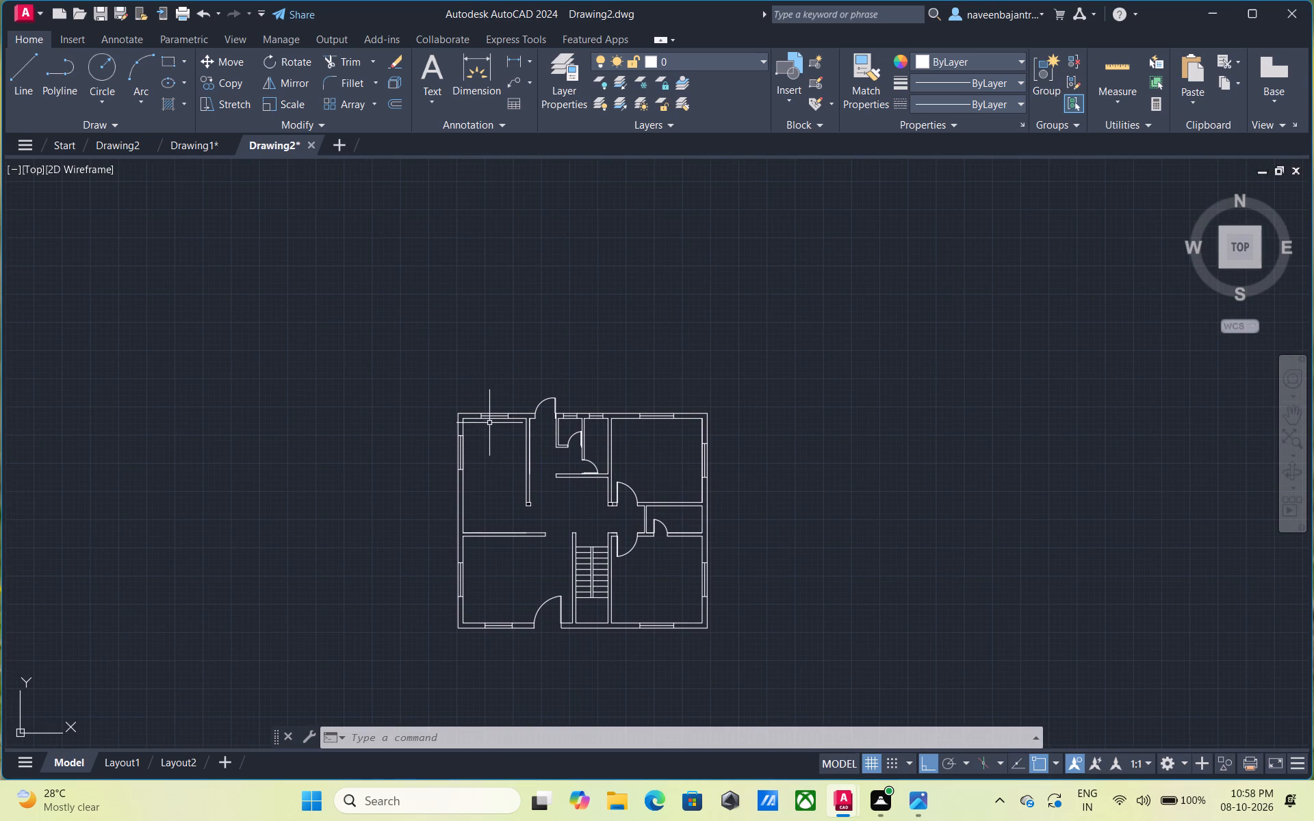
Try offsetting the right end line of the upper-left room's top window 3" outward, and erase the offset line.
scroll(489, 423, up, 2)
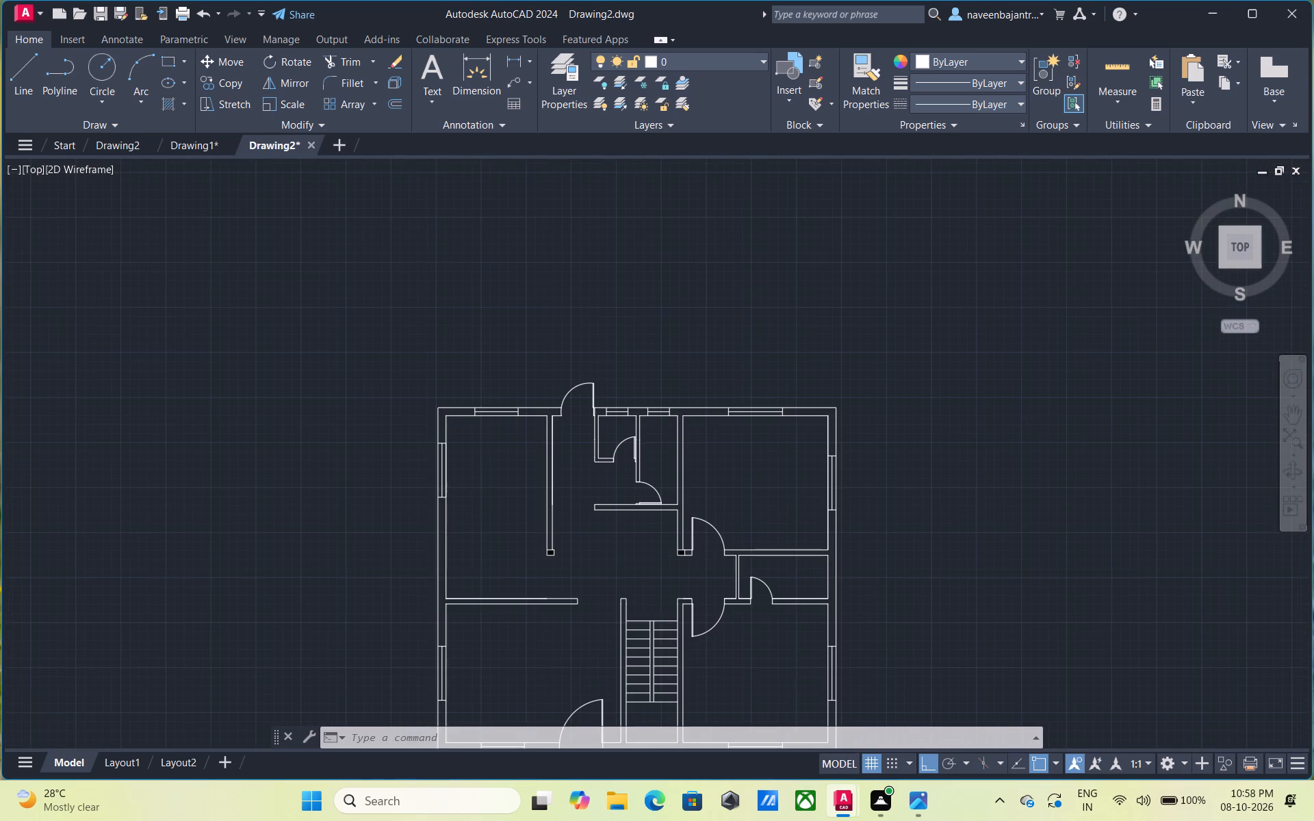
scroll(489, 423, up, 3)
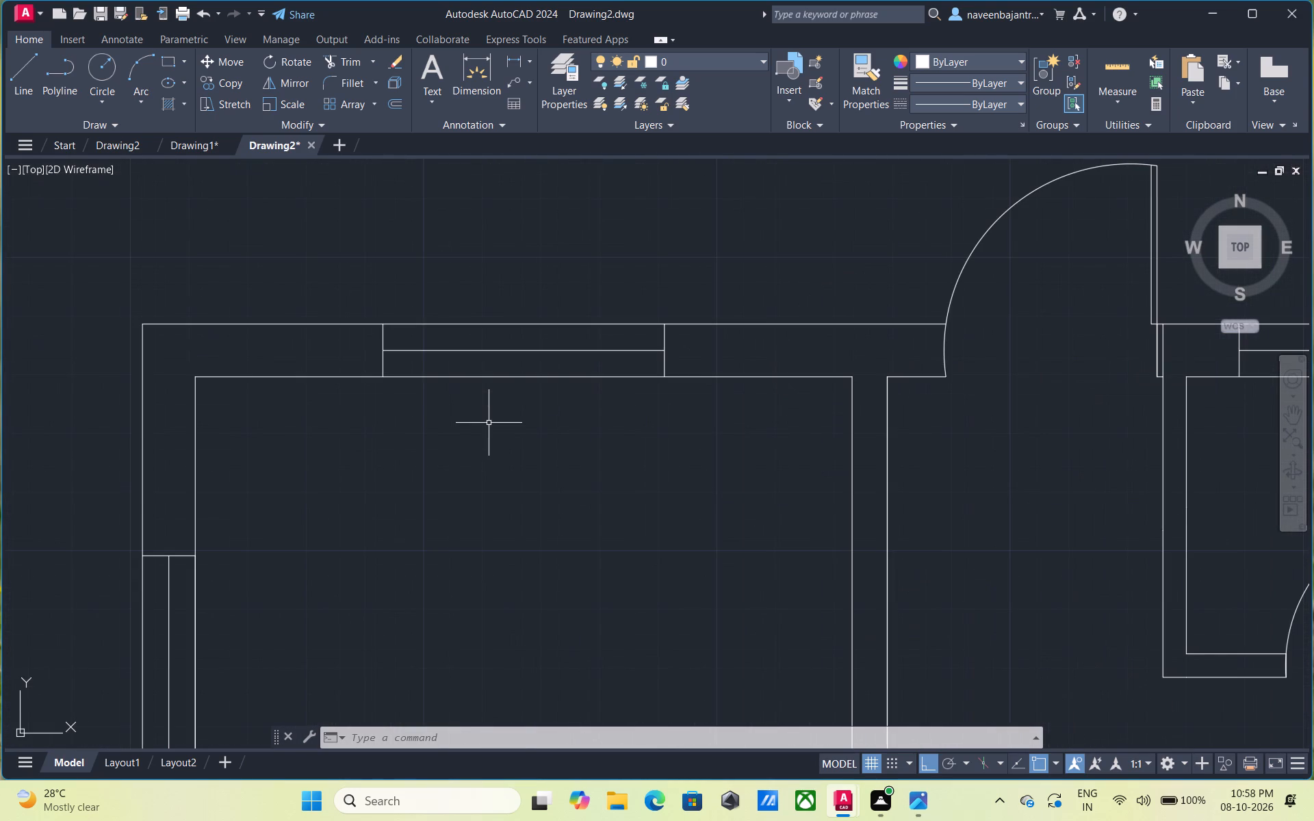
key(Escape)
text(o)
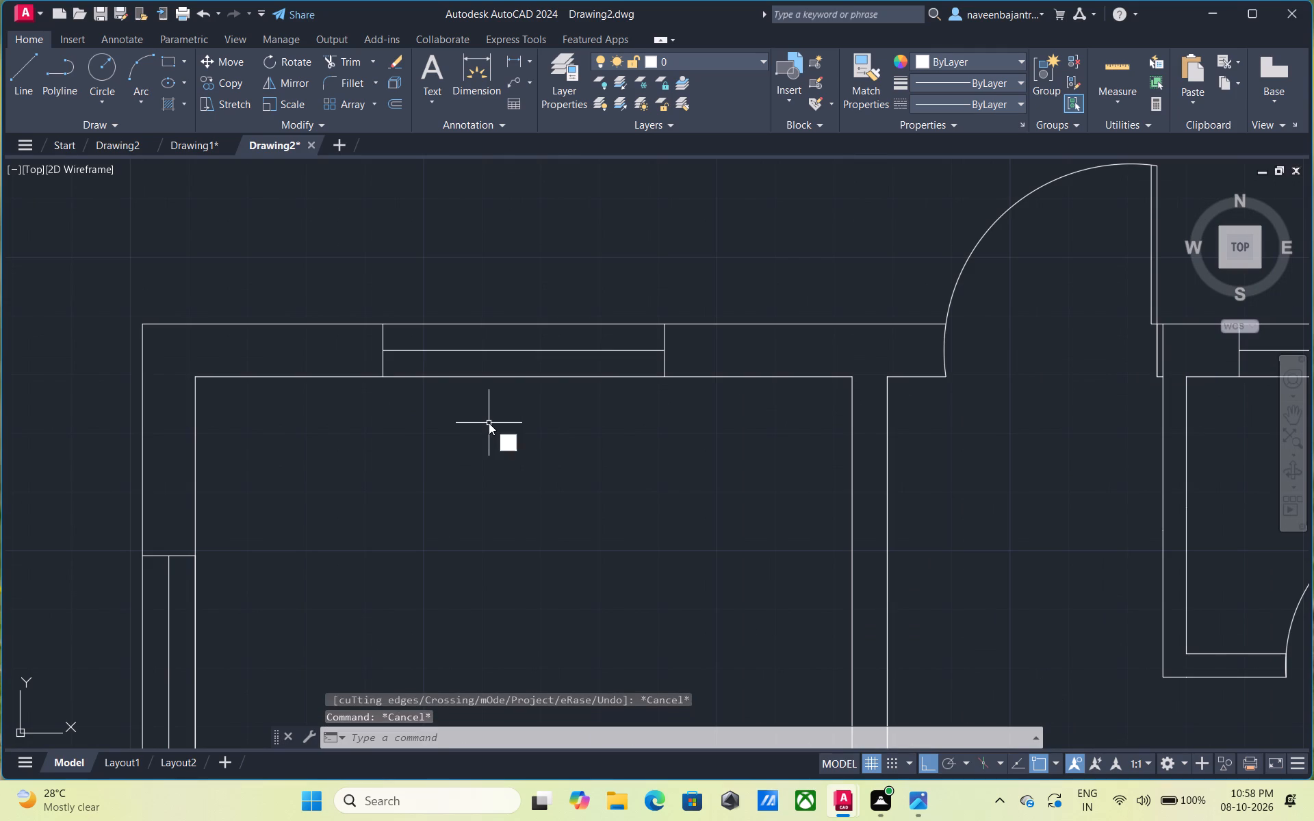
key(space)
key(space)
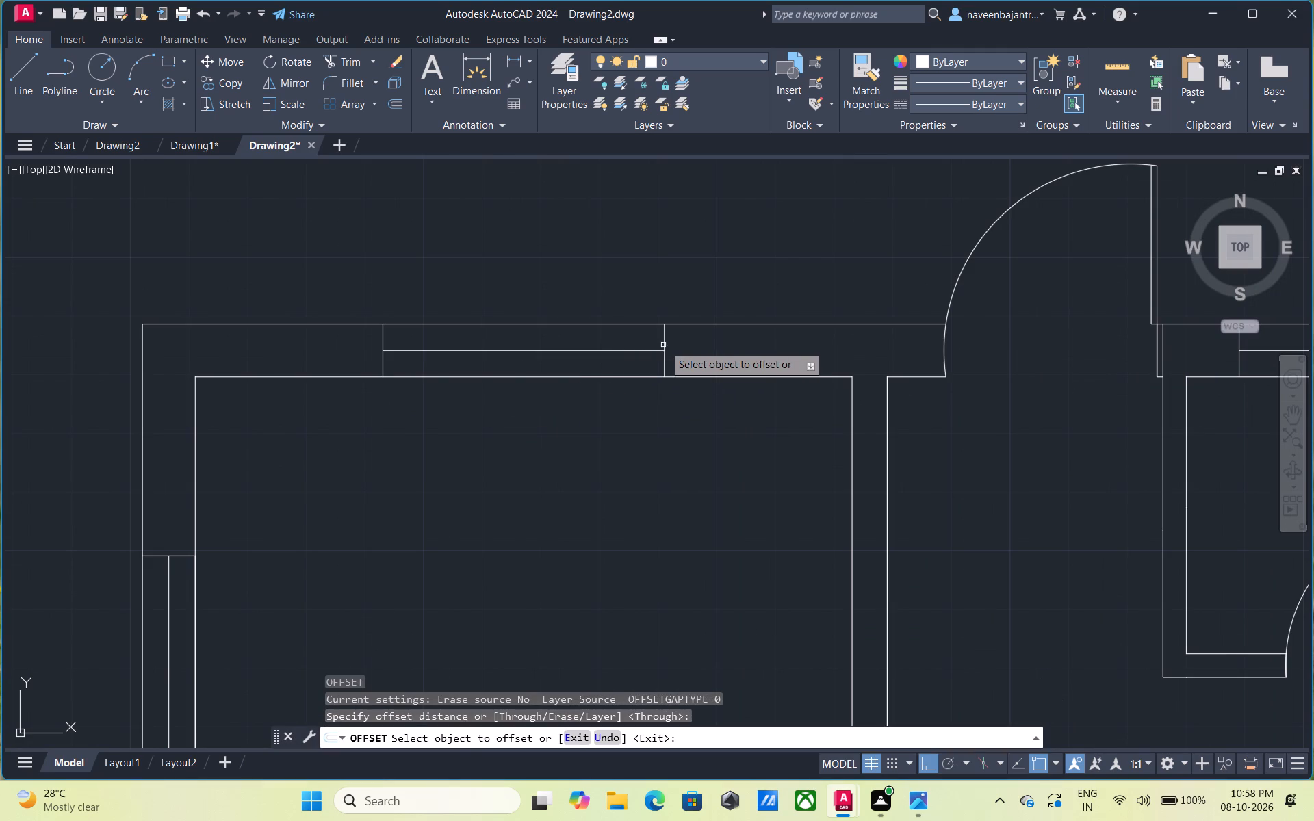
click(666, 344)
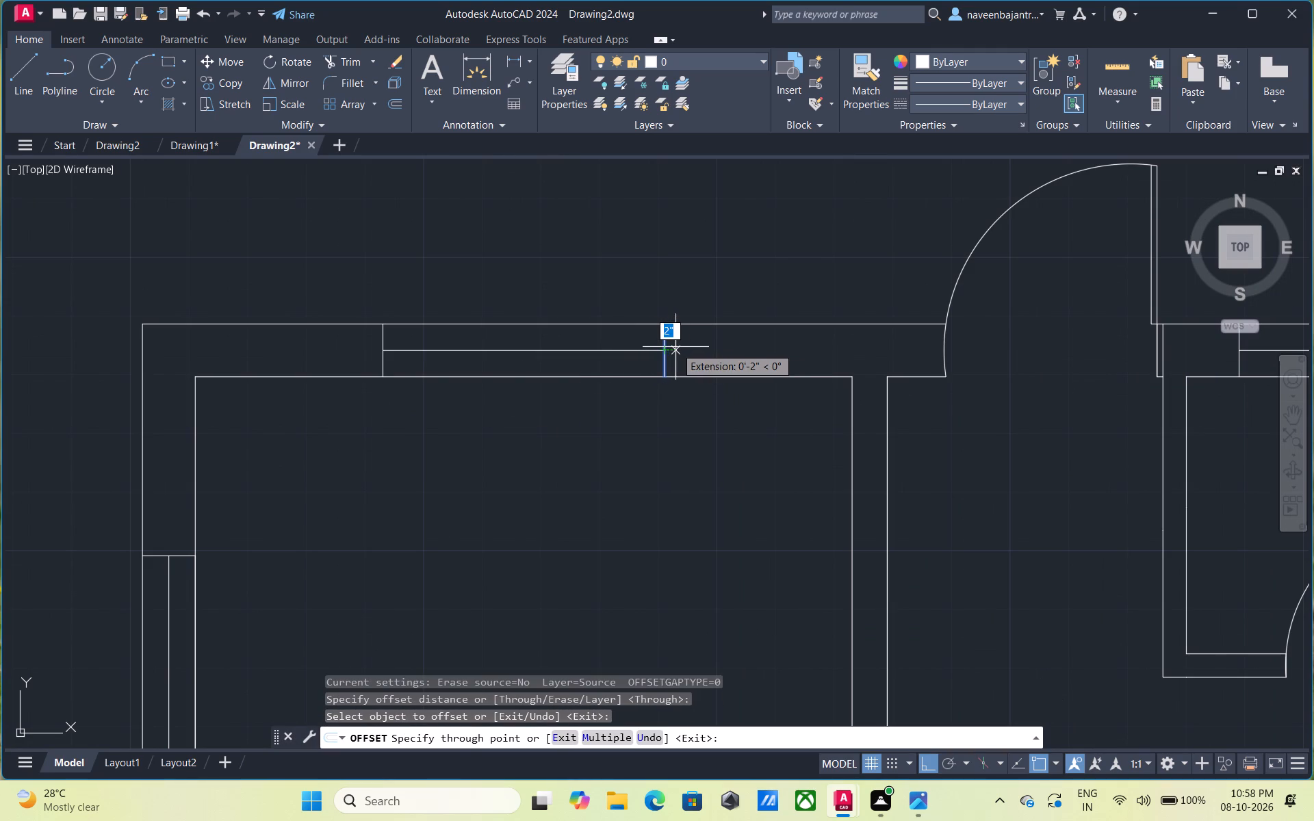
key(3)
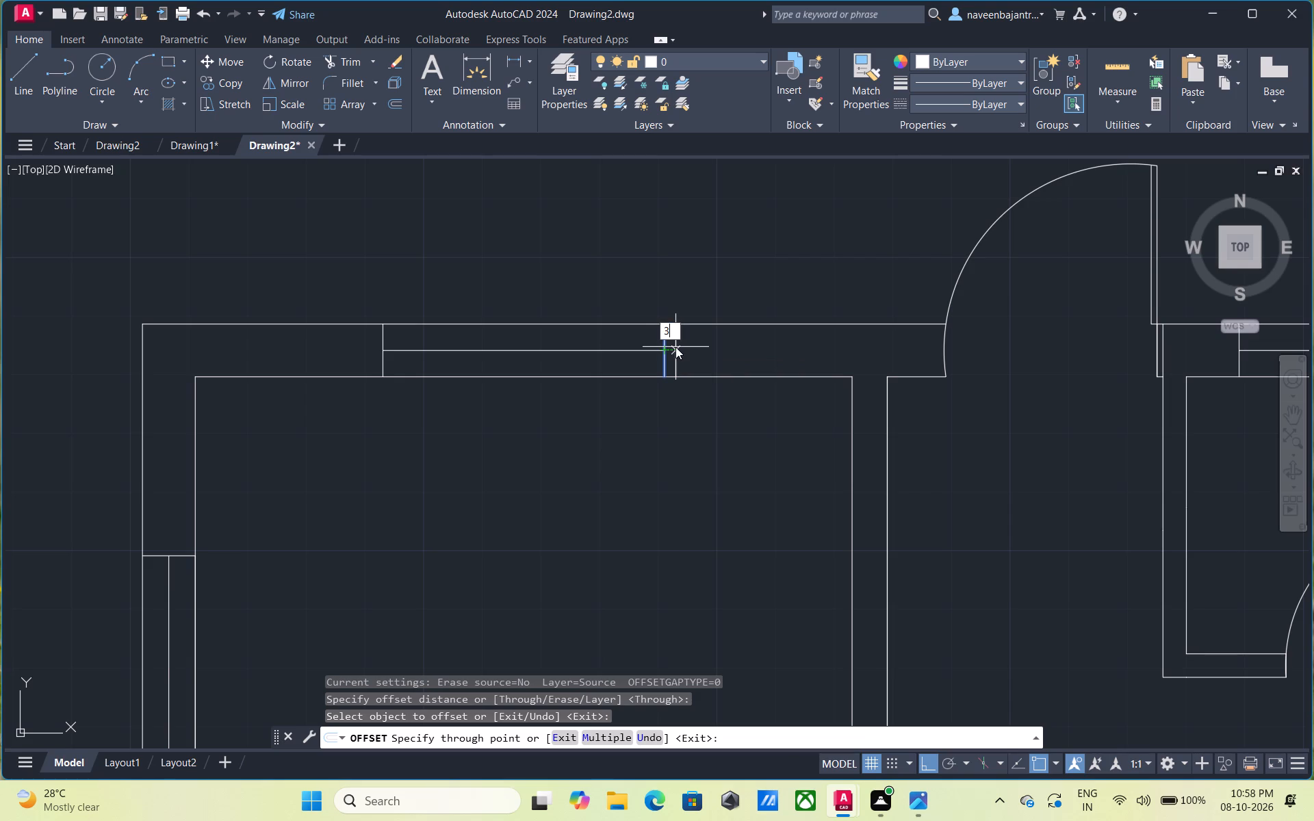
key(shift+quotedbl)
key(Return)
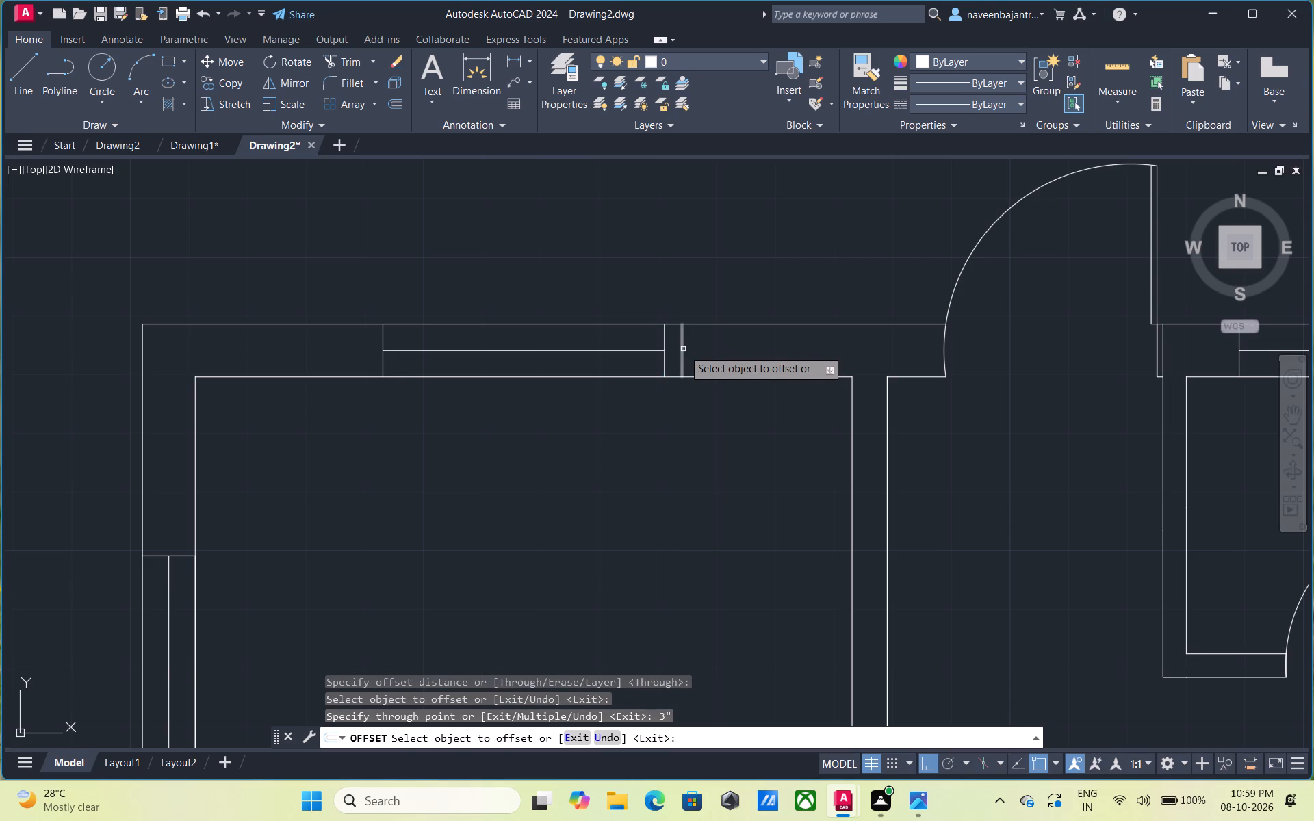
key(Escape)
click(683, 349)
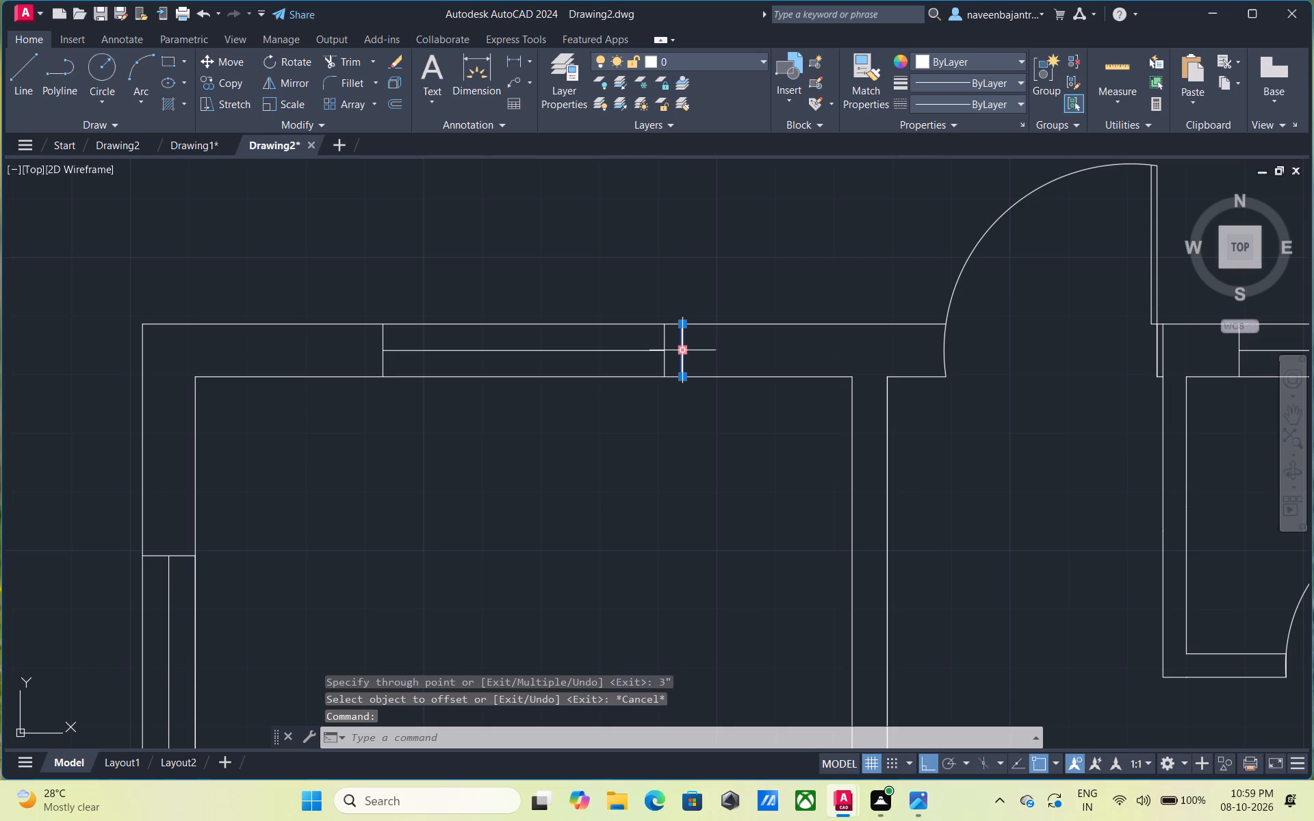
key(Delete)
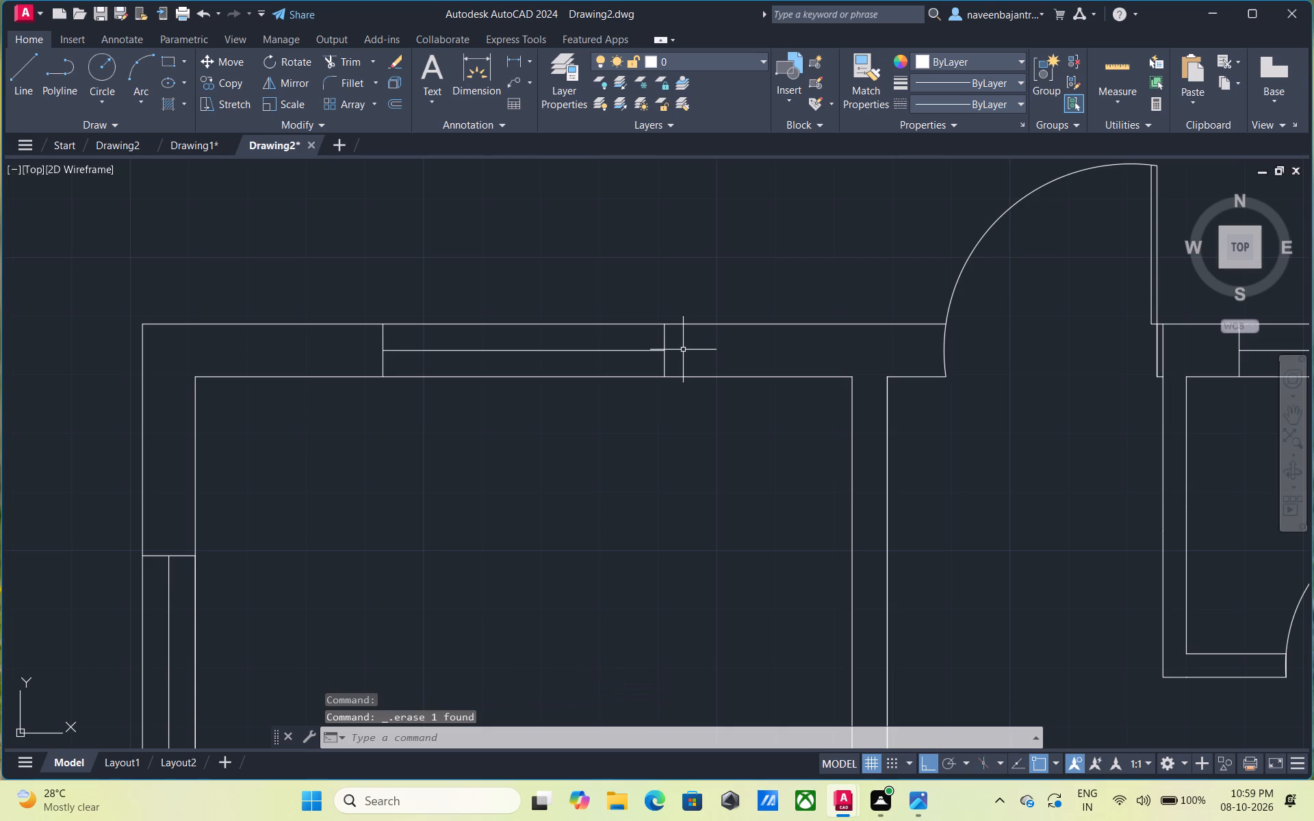
Offset both end lines of the upper-left room's top window 4" outward, one to each side.
key(Escape)
text(o)
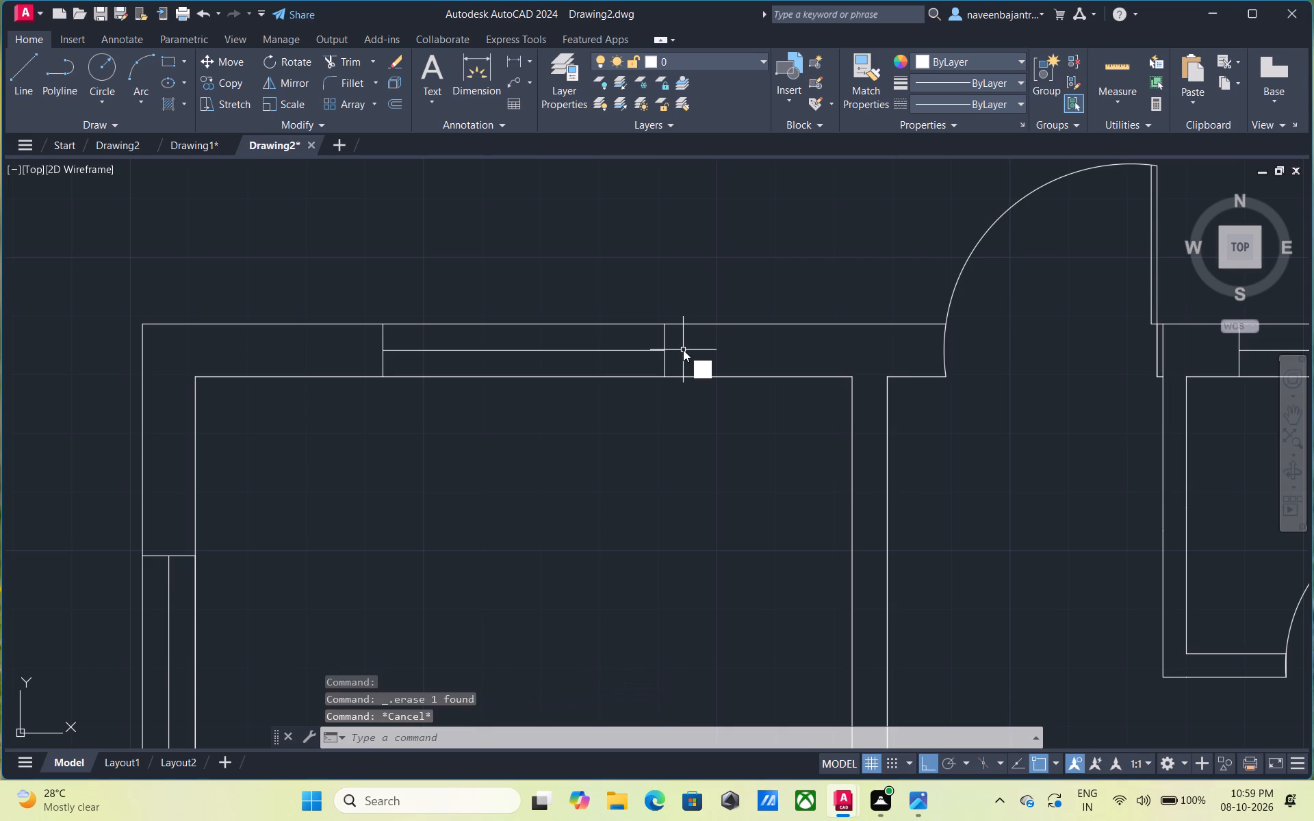
key(space)
key(space)
click(662, 343)
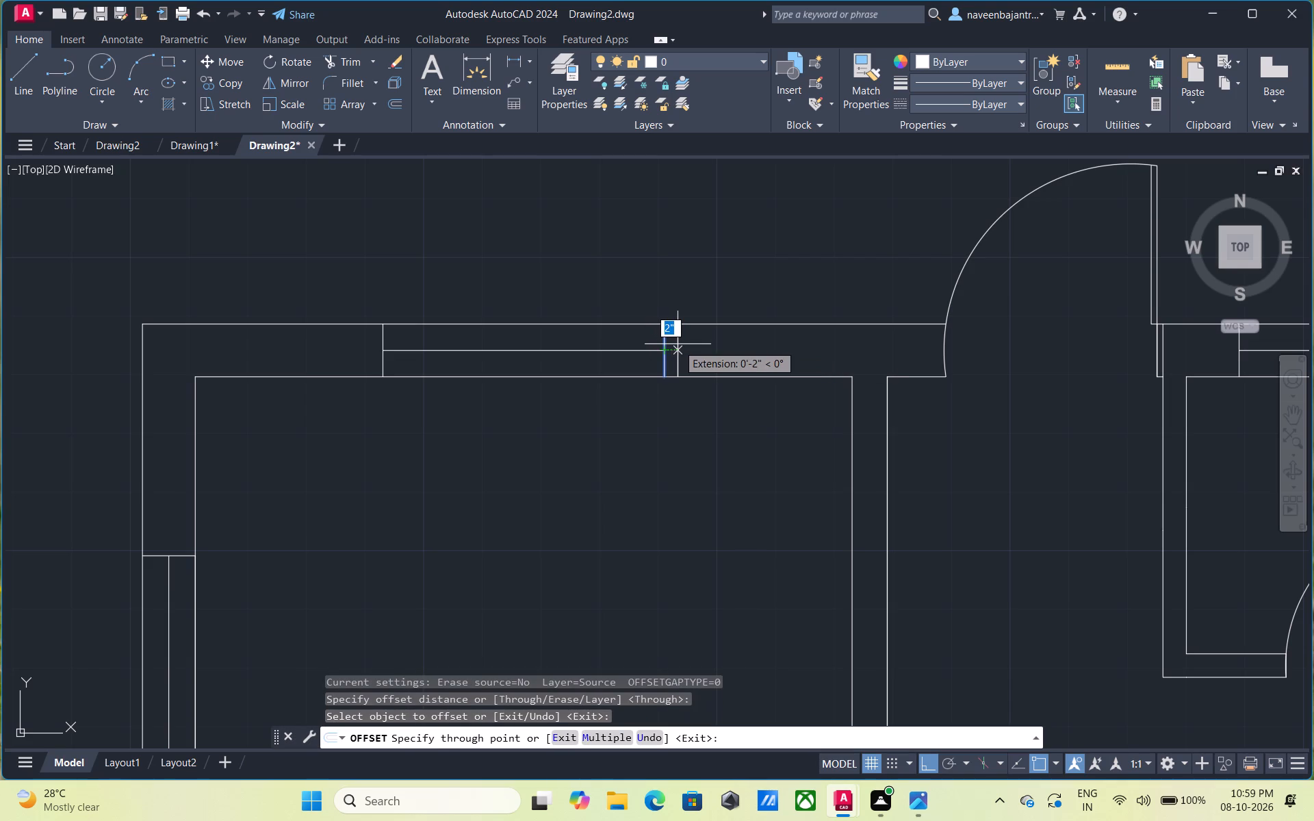
key(4)
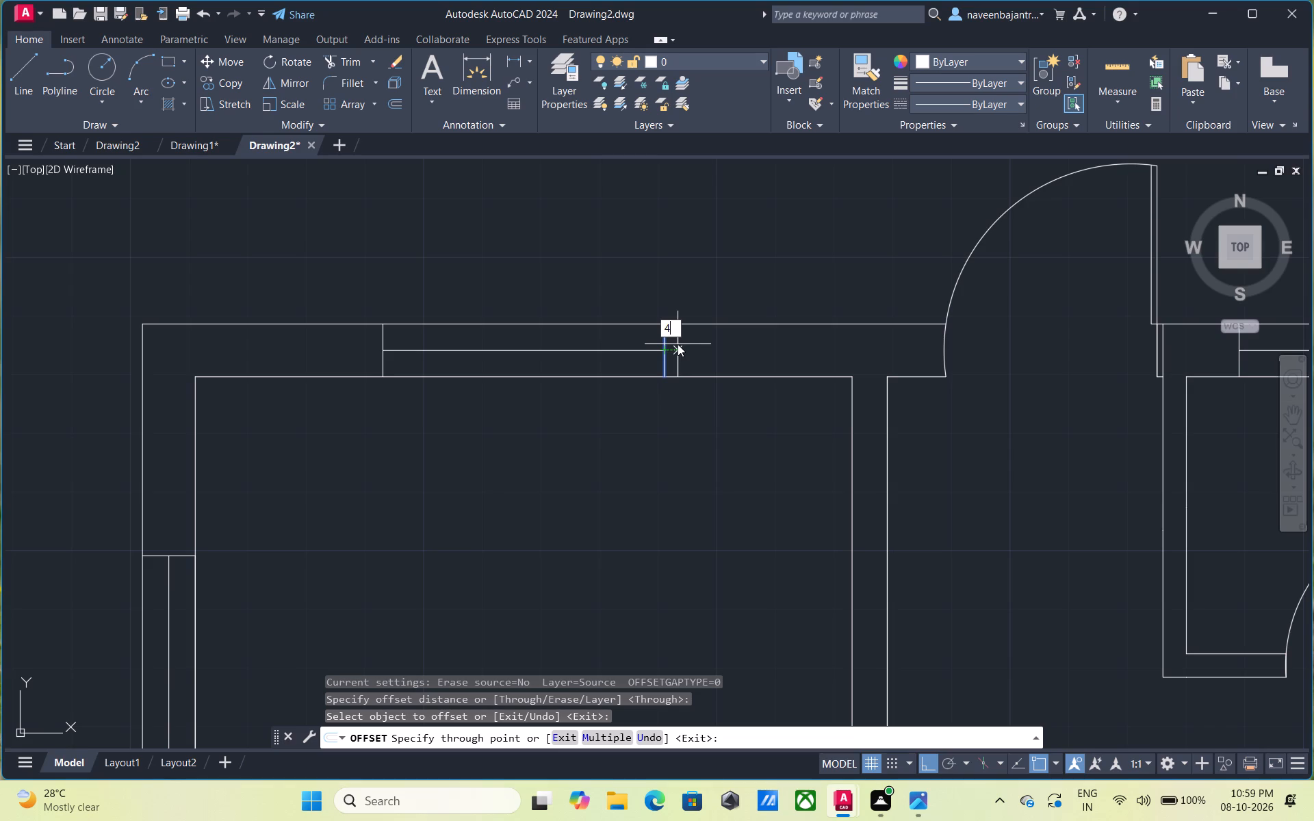
key(shift+quotedbl)
key(Return)
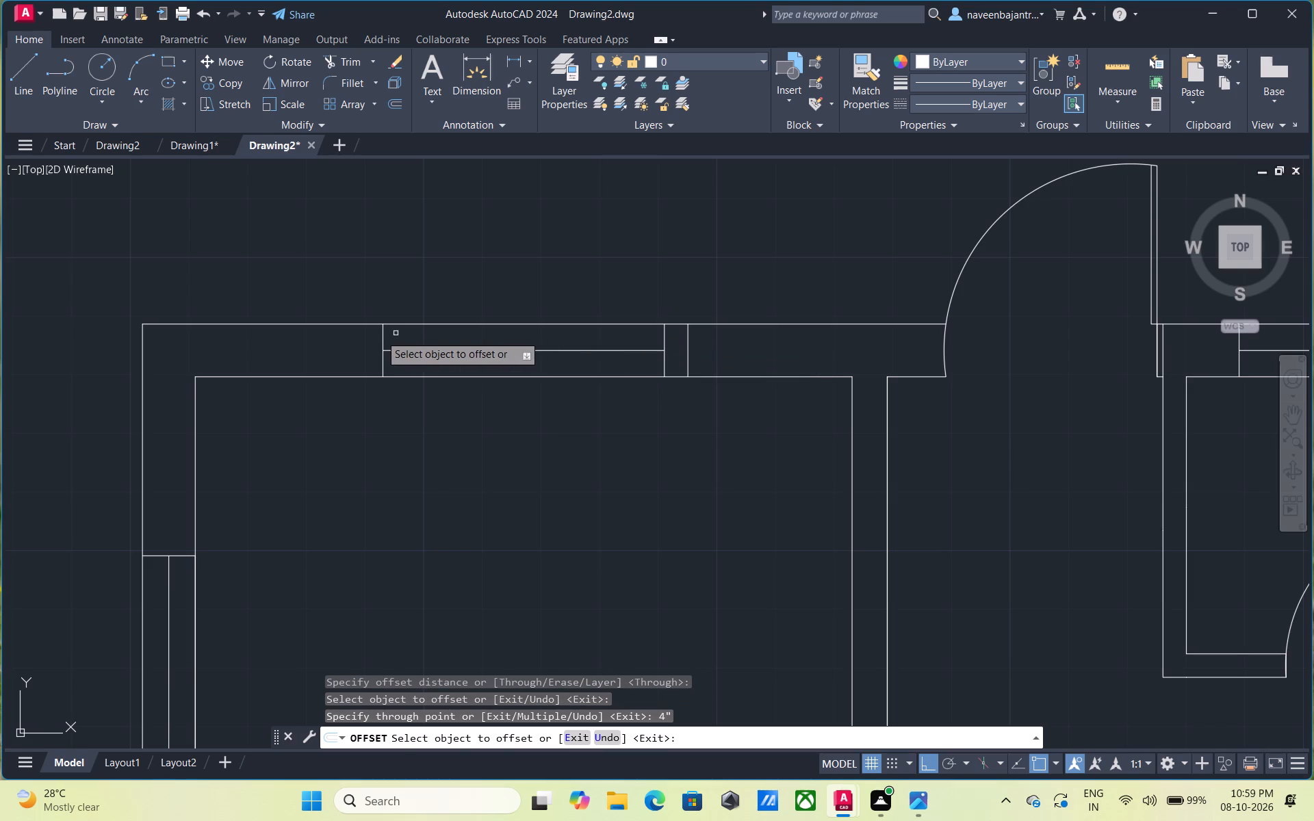
click(381, 337)
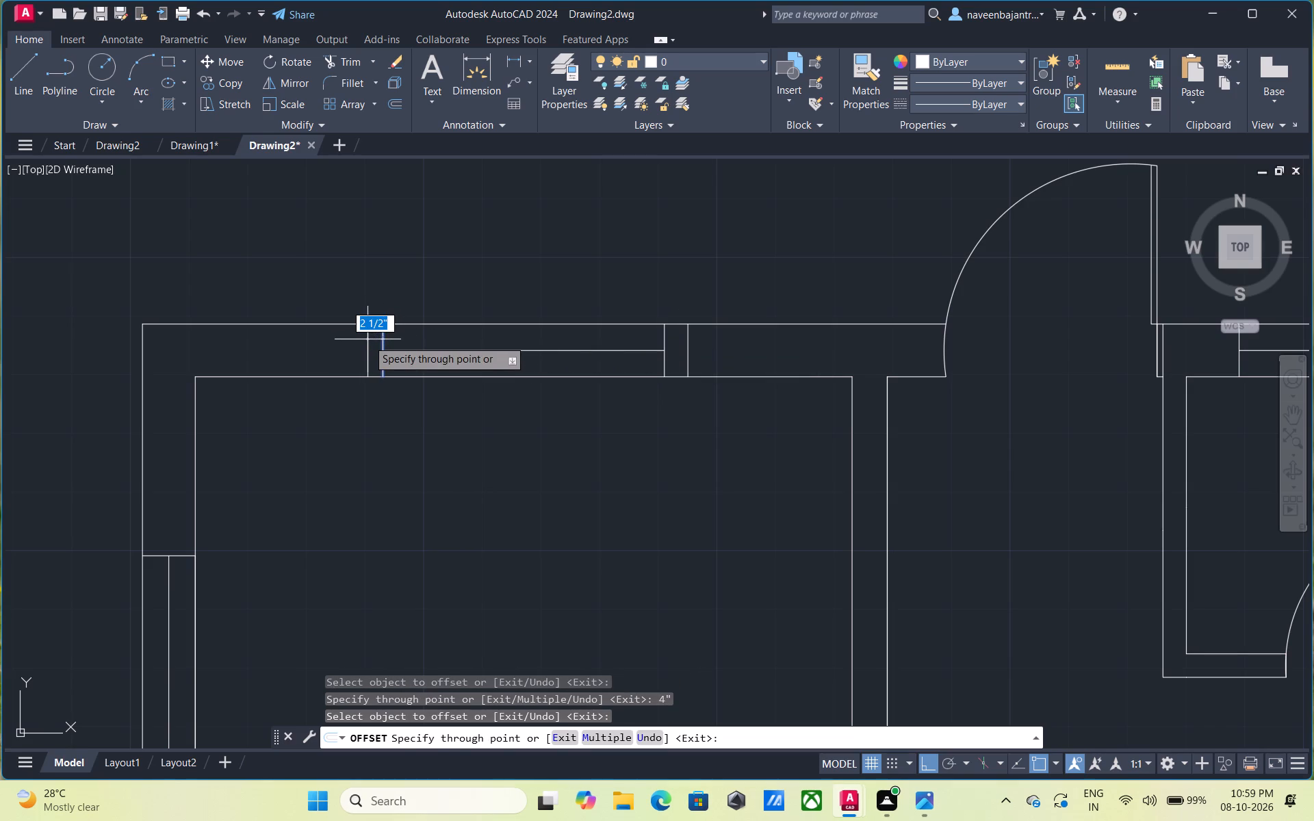
key(4)
key(shift+quotedbl)
key(Return)
key(Escape)
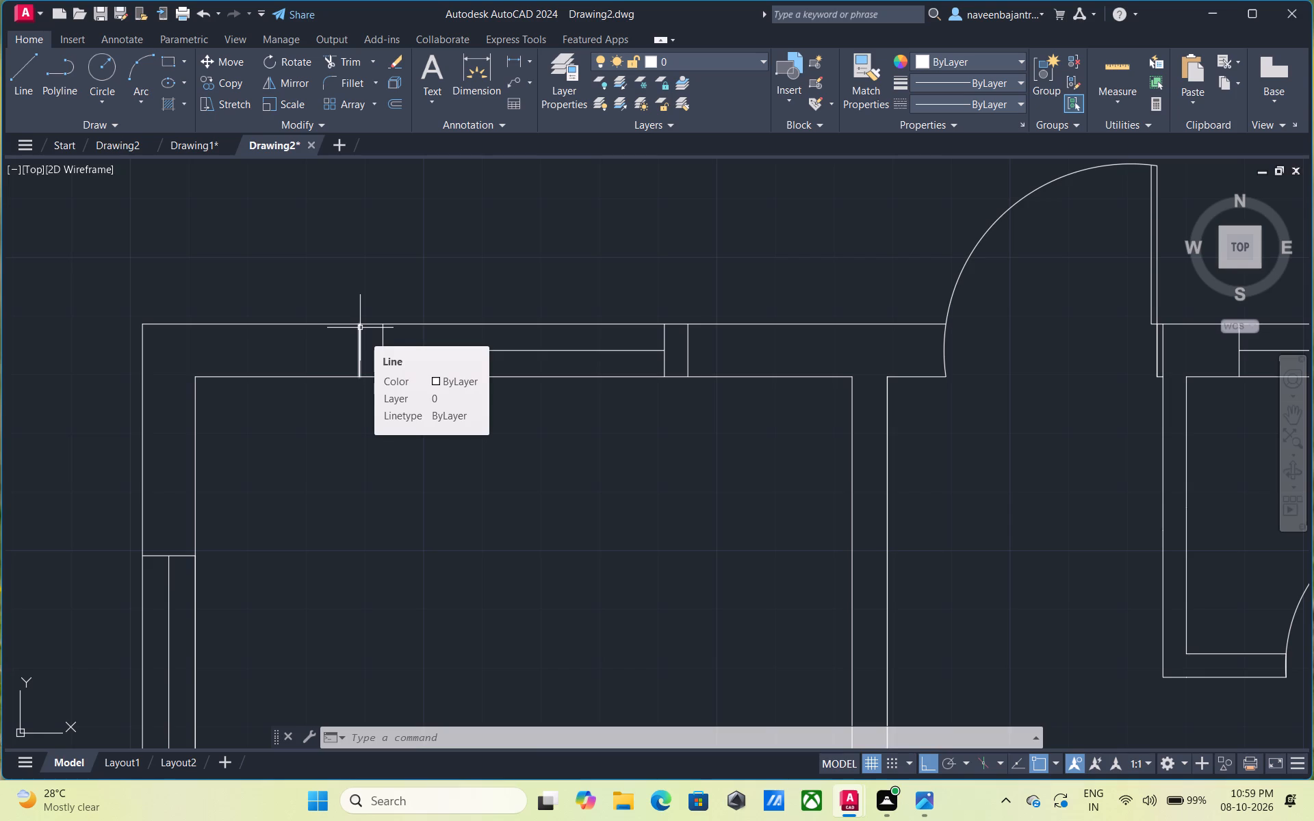
Draw two 1' lines outward from the exterior wall's outer face, starting at the offset lines on both sides of the top window.
text(l)
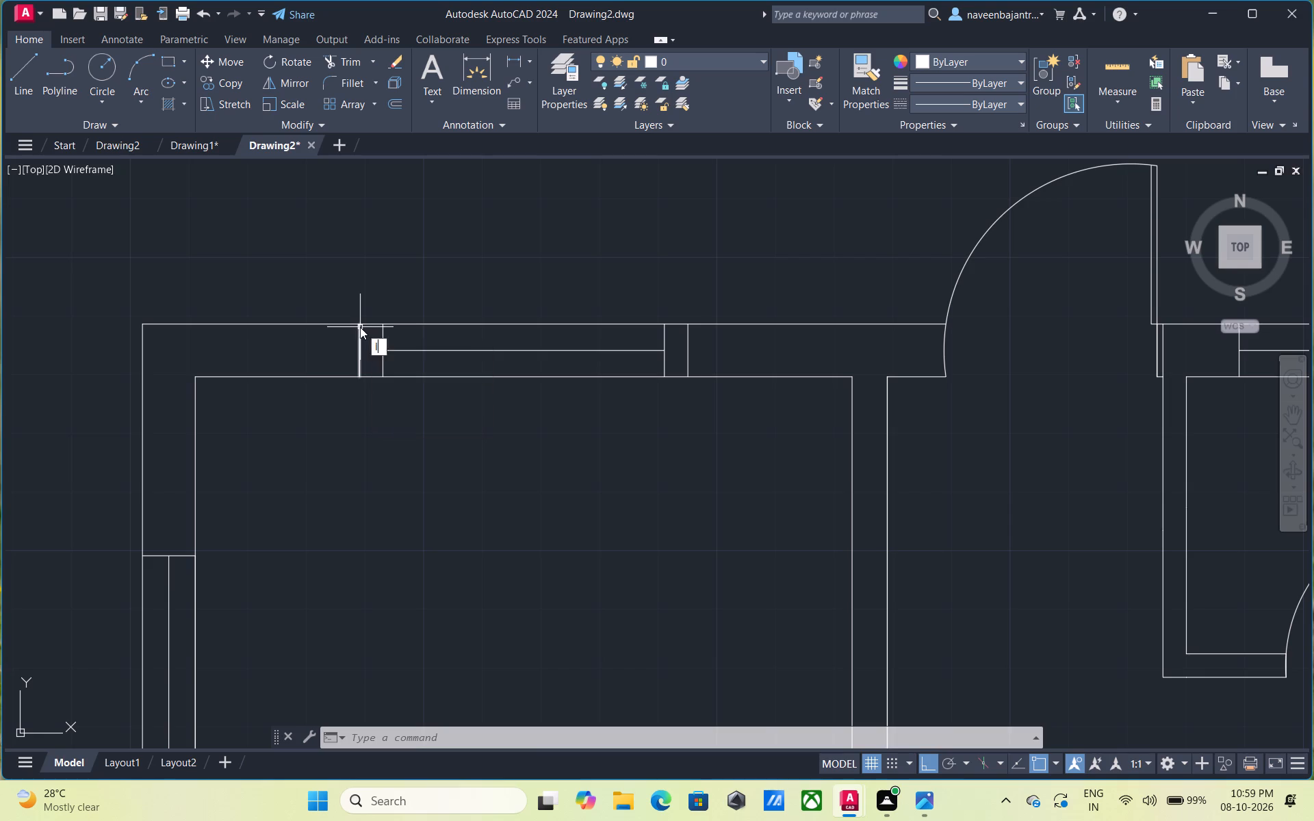
key(space)
click(360, 325)
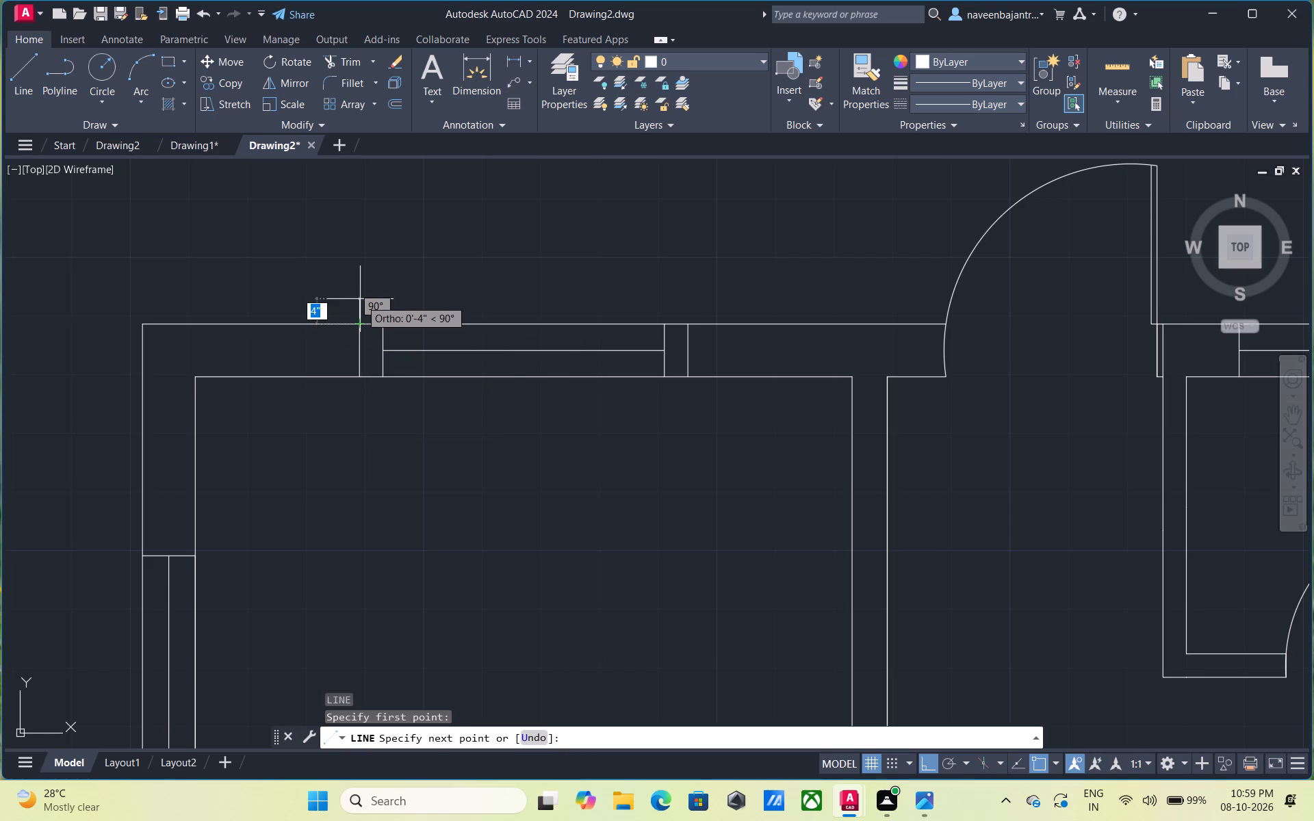
text(1')
key(Return)
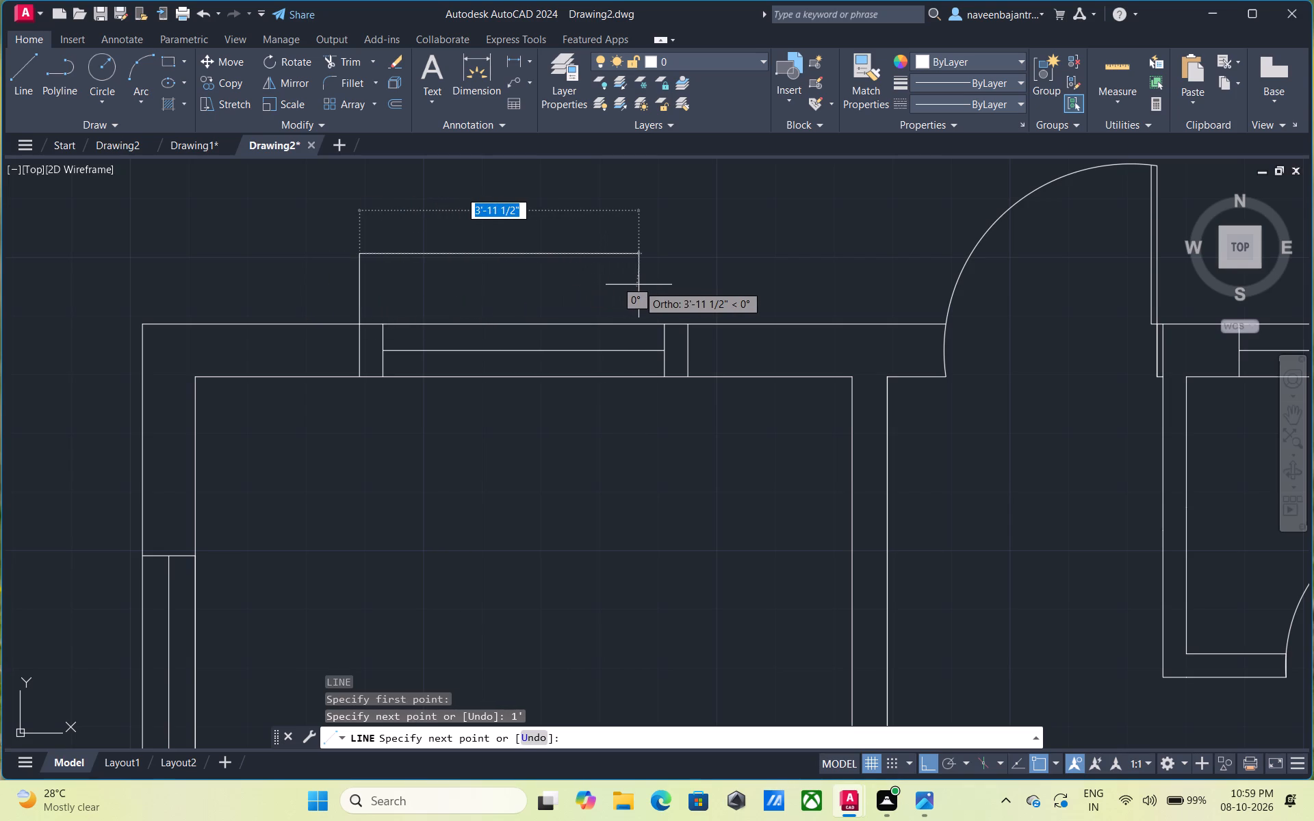
key(Escape)
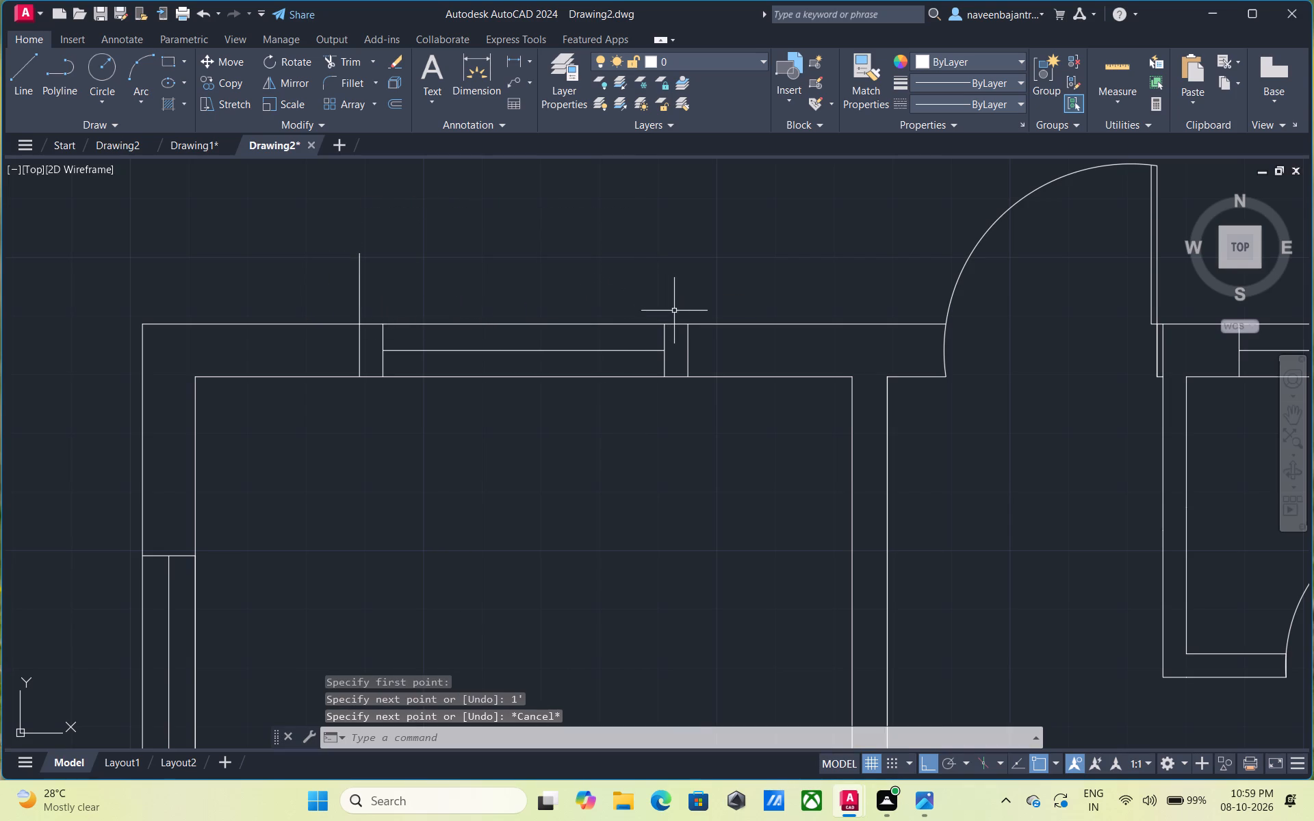
text(l)
key(space)
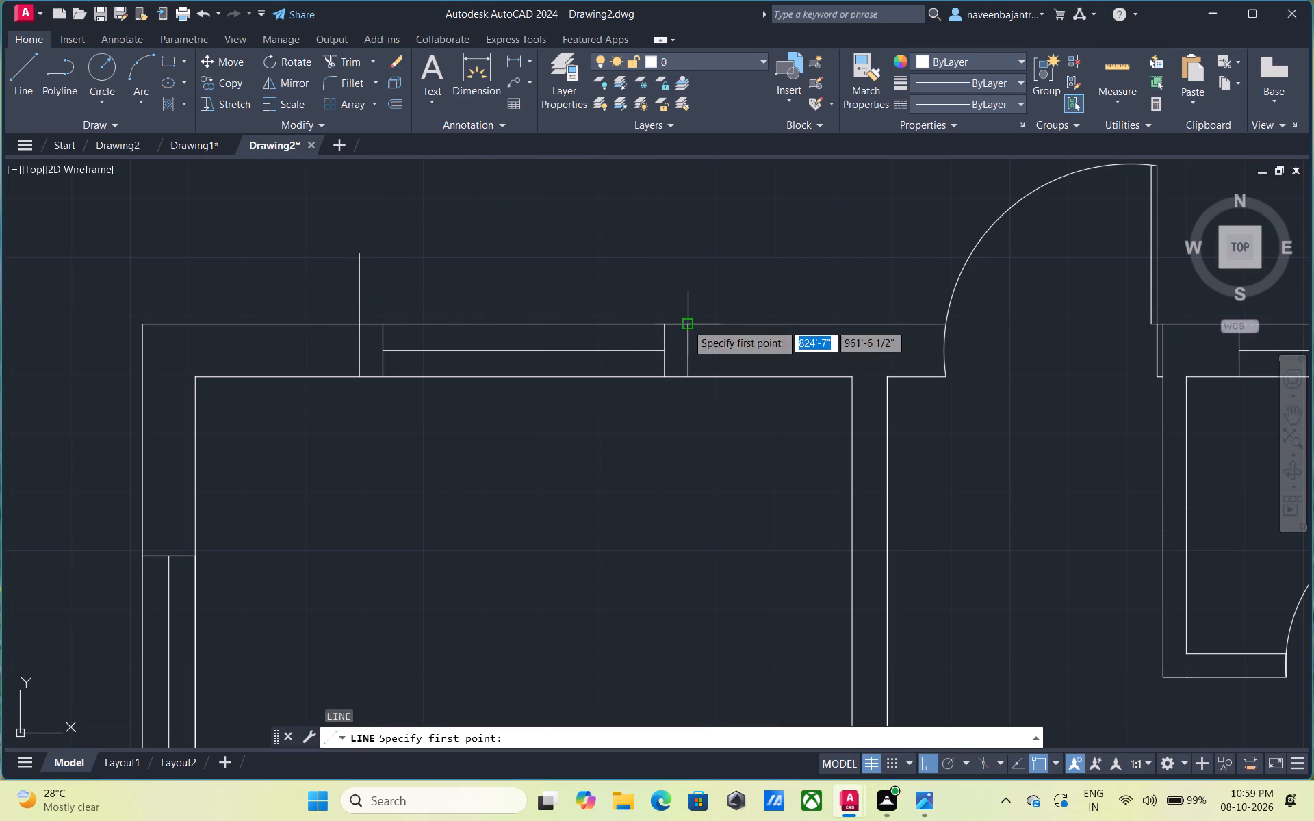
click(687, 324)
text(1')
key(Return)
key(Escape)
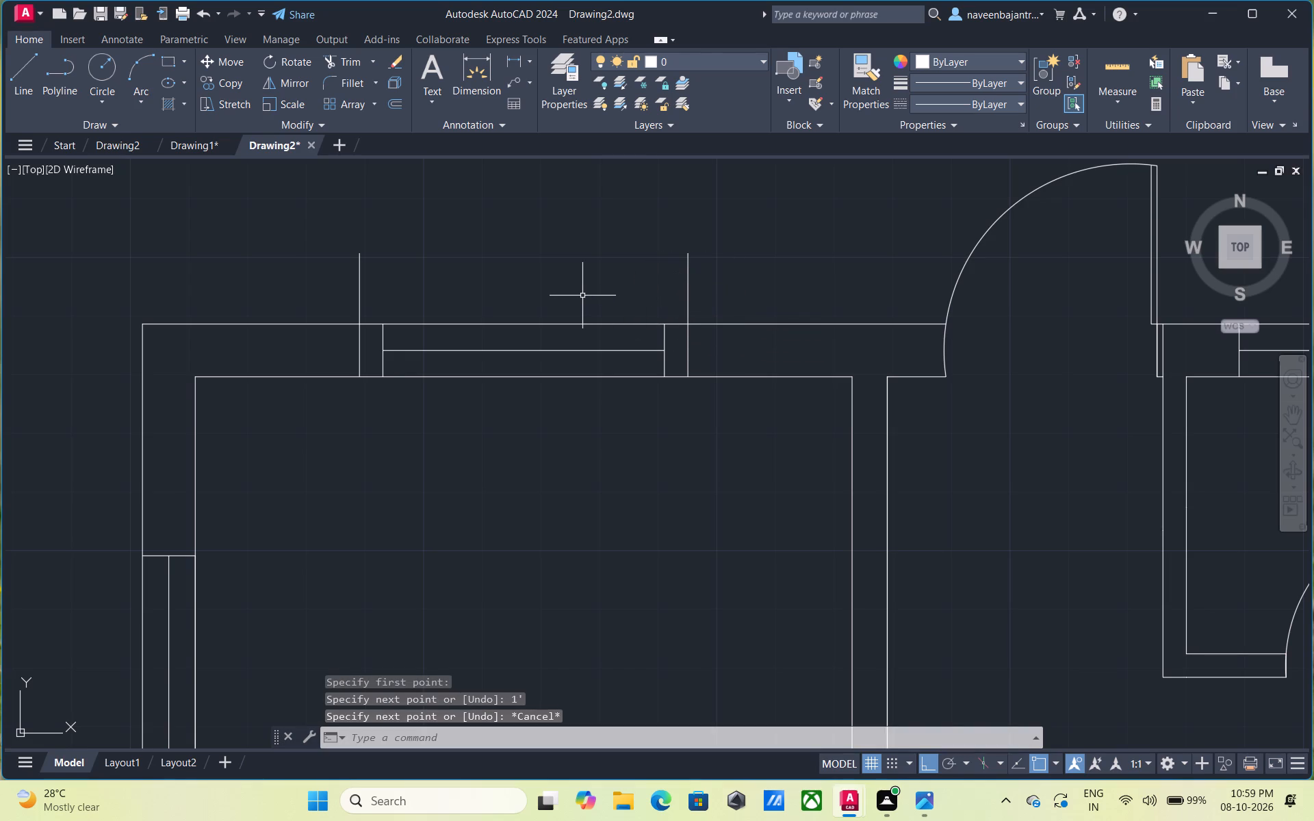
key(t)
key(Escape)
Join the outer ends of the two 1' lines with a 4'-8" horizontal line to close the projection above the window.
text(l)
key(space)
click(355, 254)
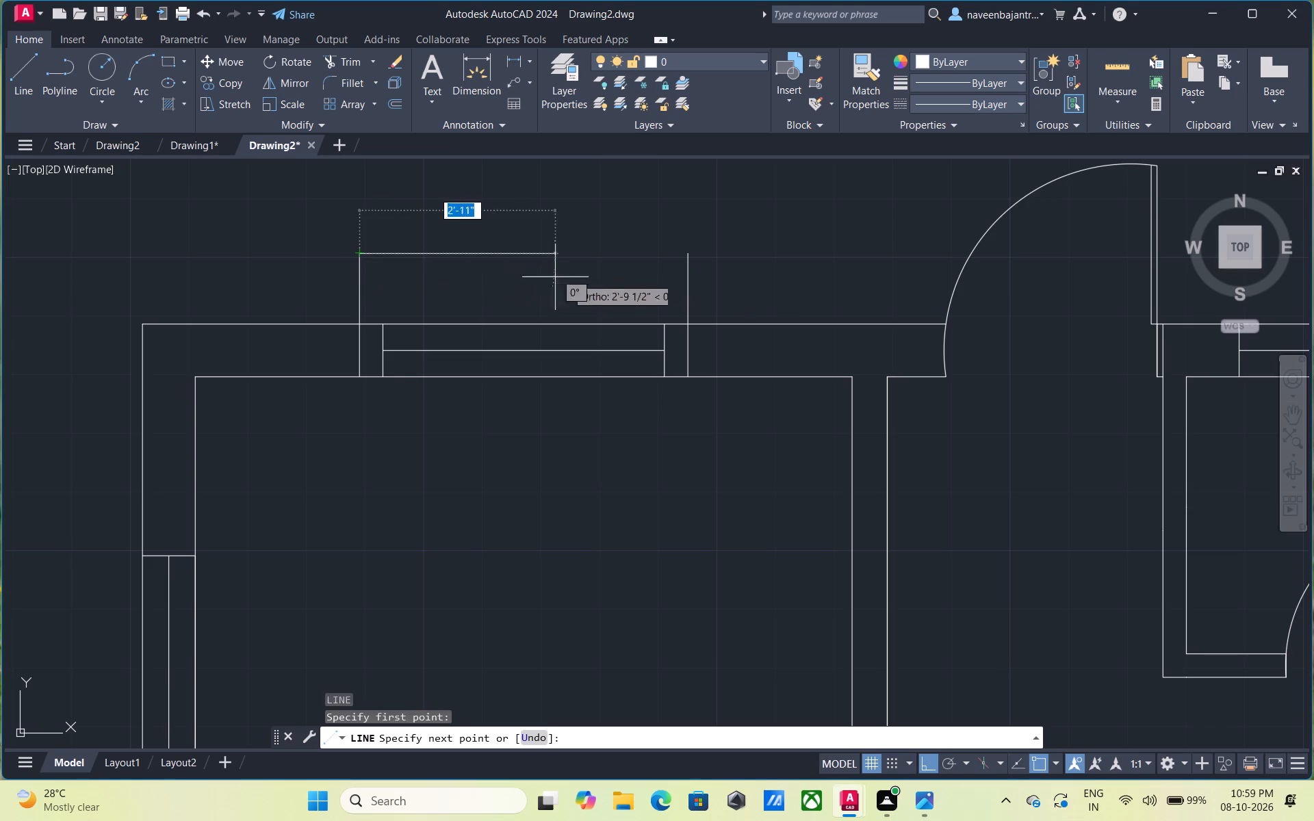
click(688, 258)
key(Escape)
Trim away both offset lines inside the wall thickness on either side of the upper-left room's top window.
text(tr)
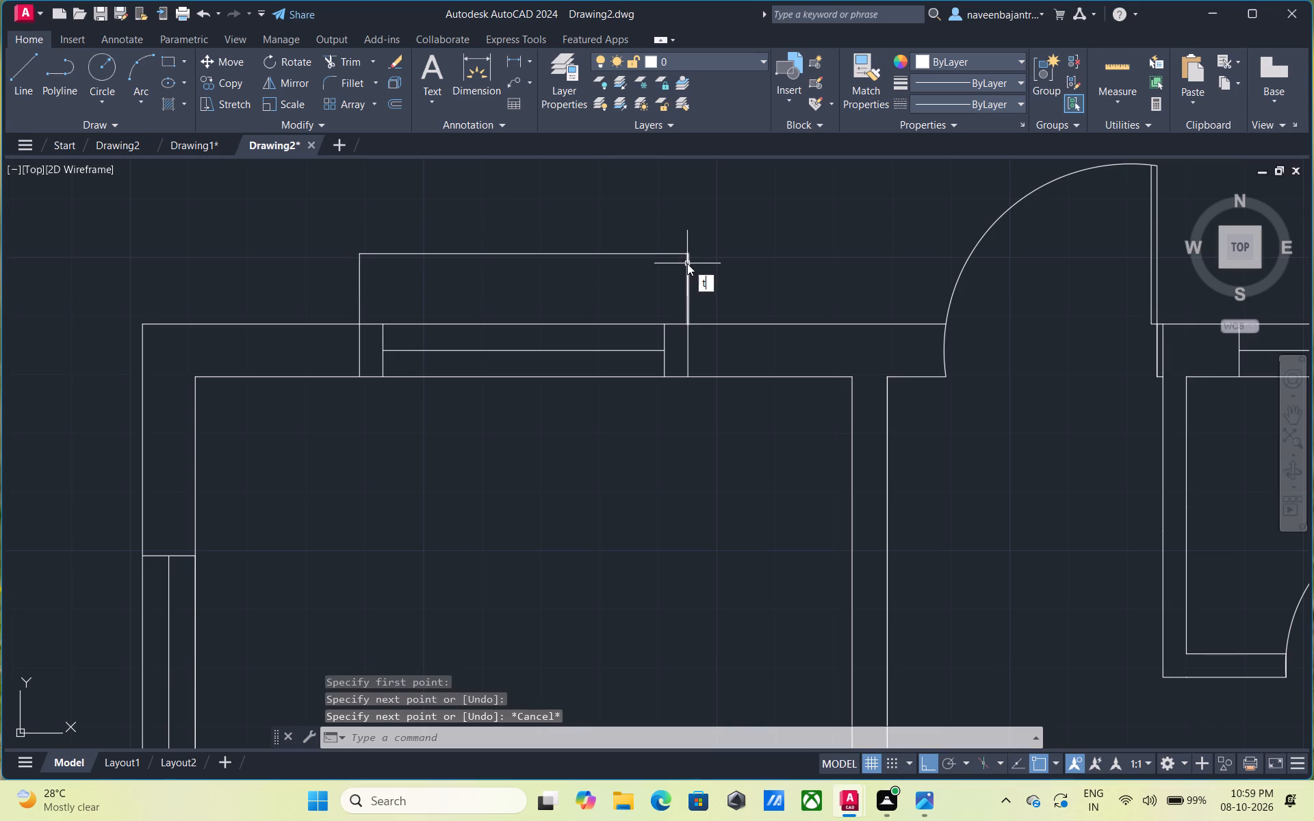
key(space)
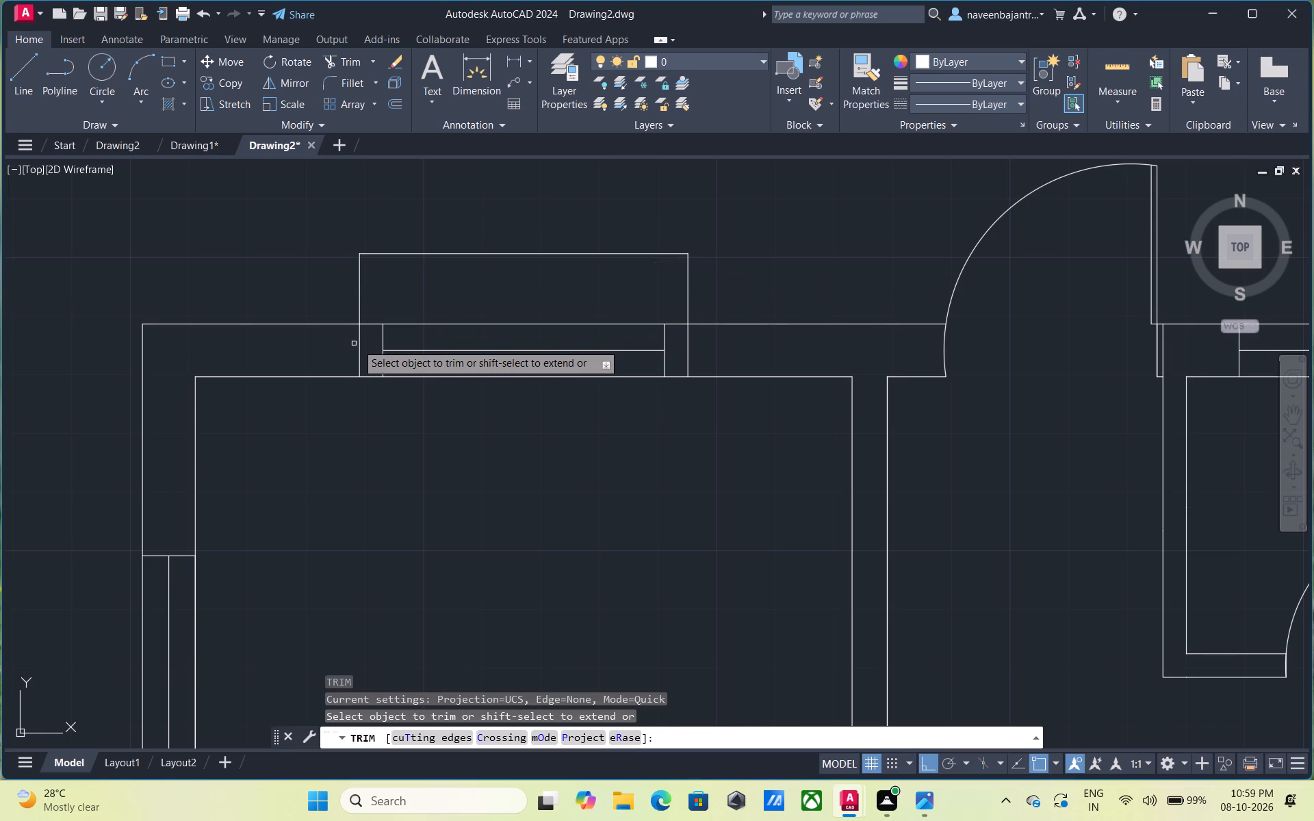
click(357, 343)
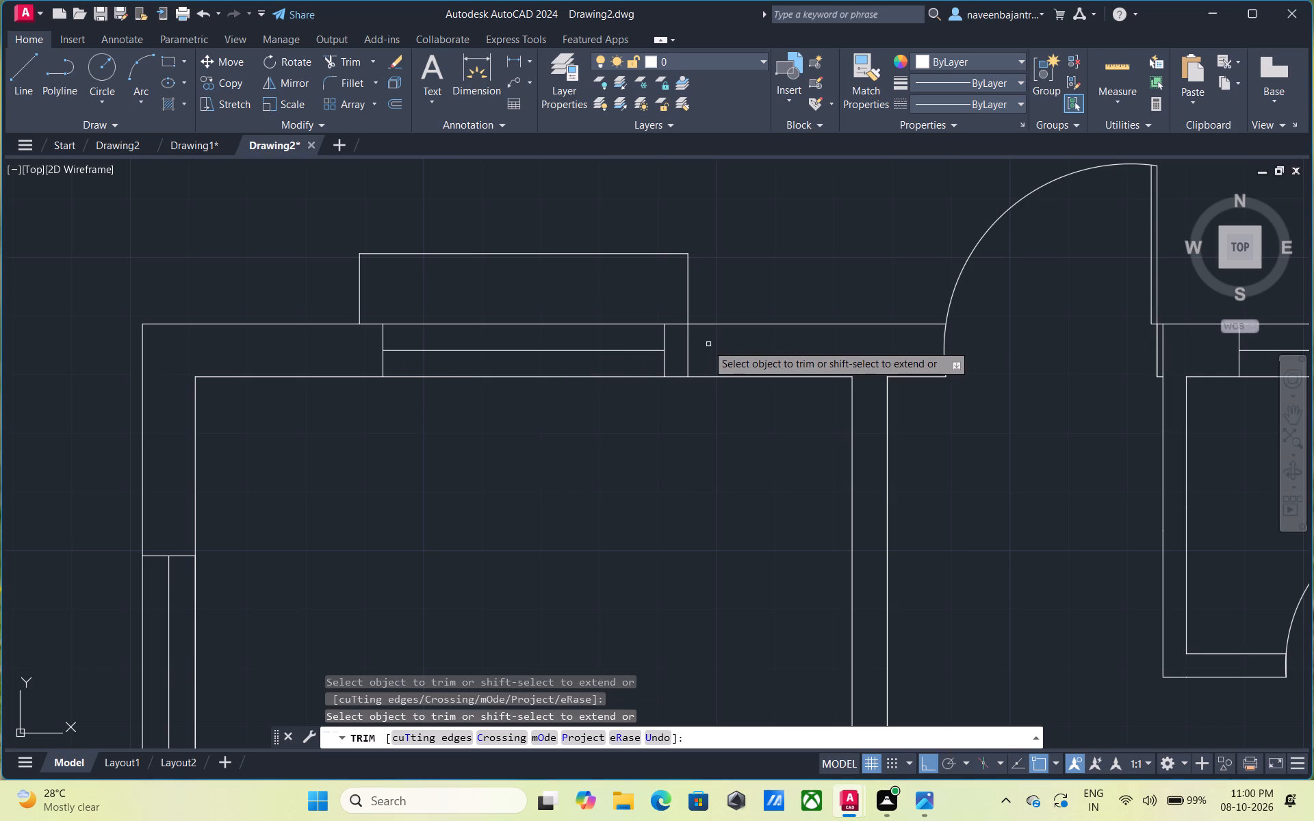
click(687, 350)
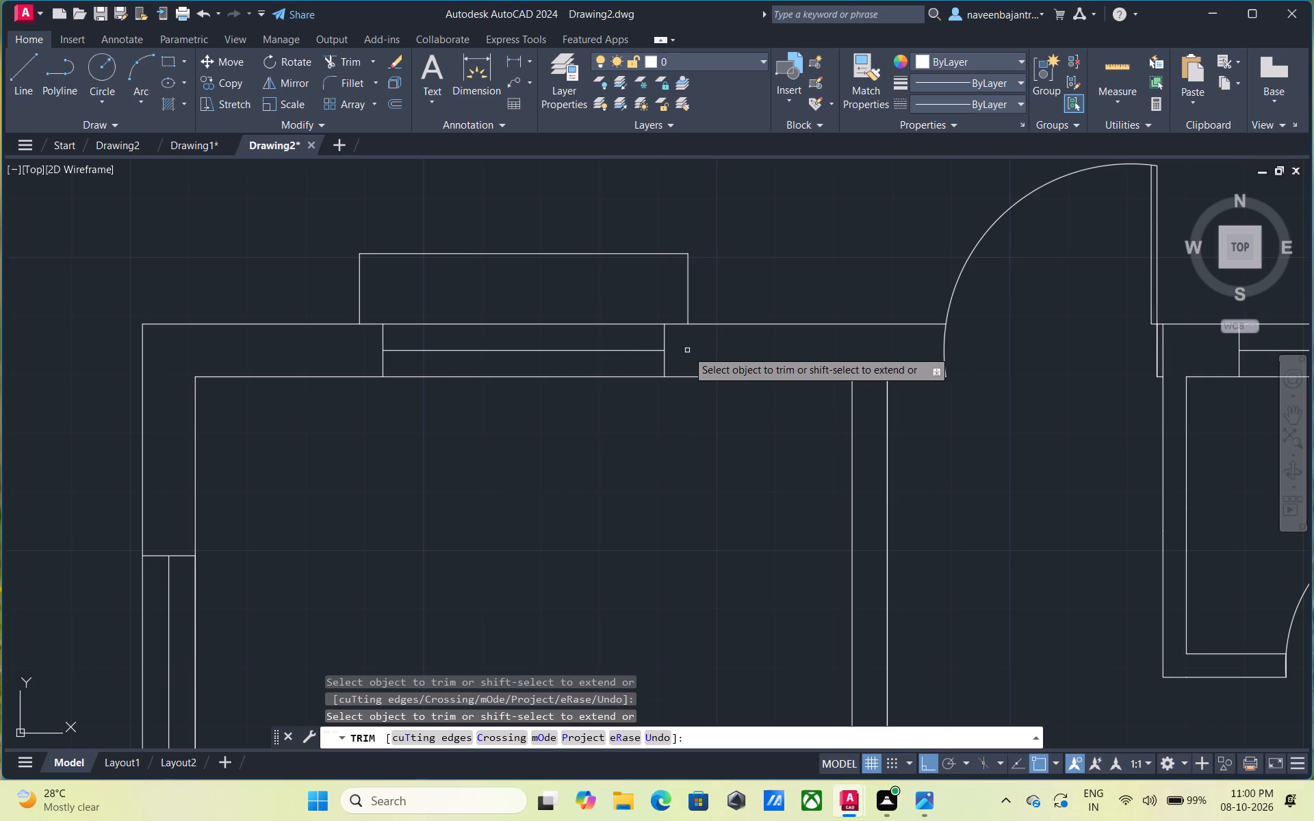
scroll(687, 350, down, 1)
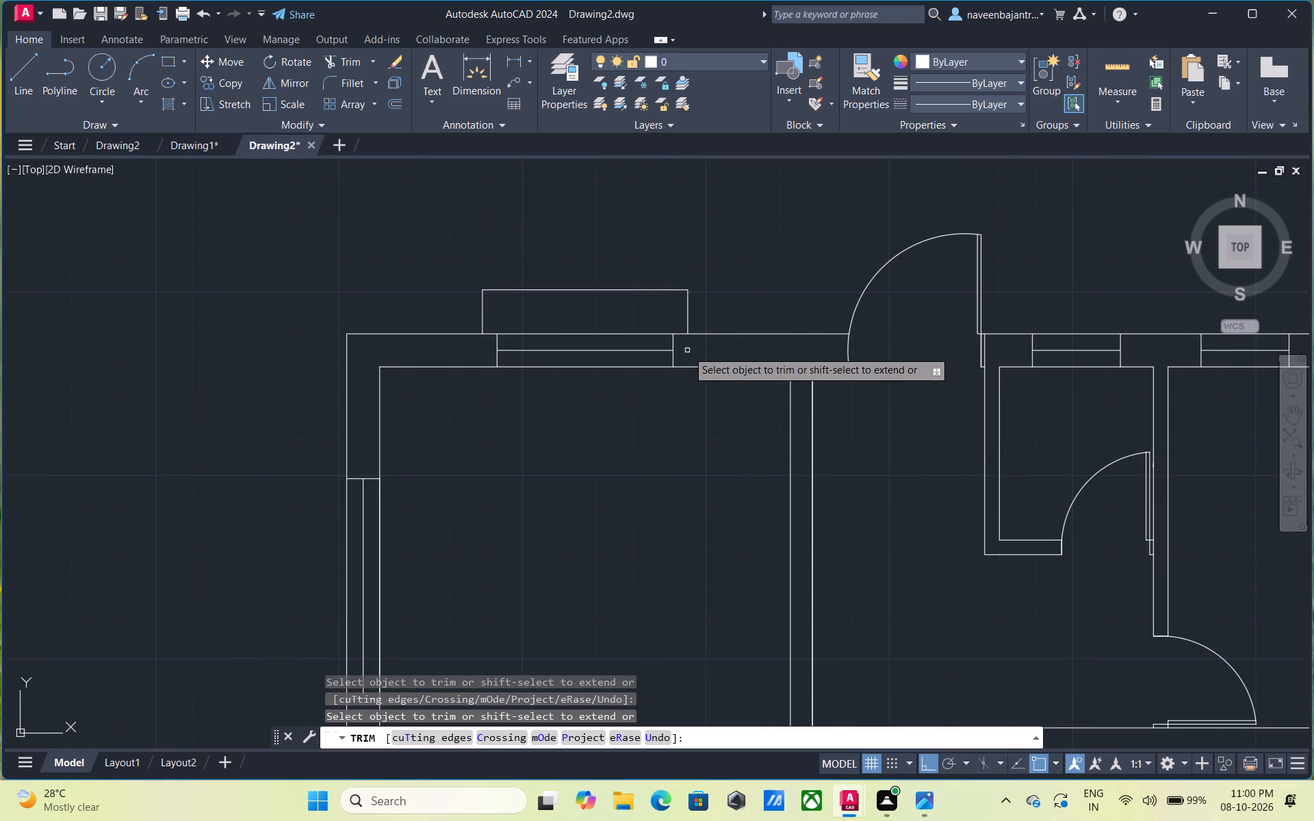
key(Escape)
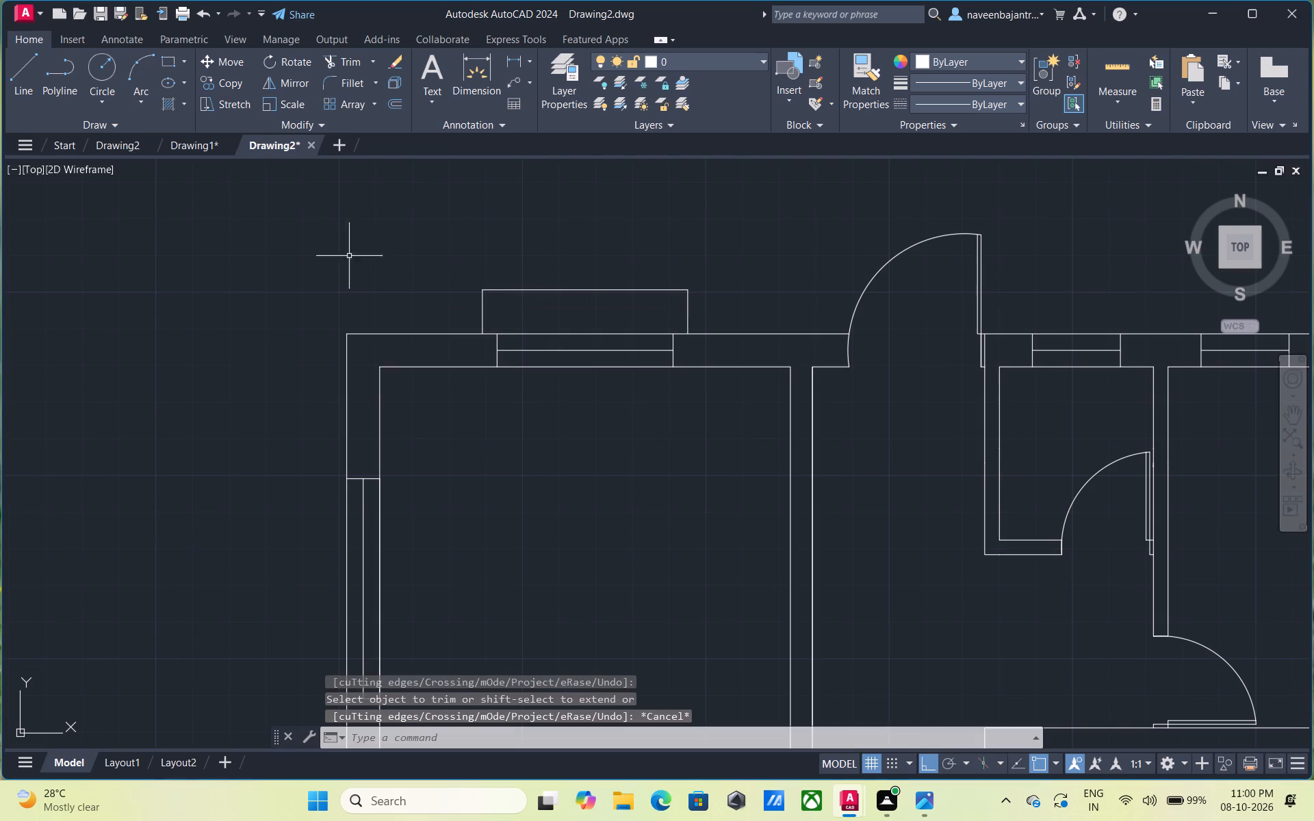
Trace the three outer sides of the projection above the top window with one polyline, from wall face to wall face.
click(72, 79)
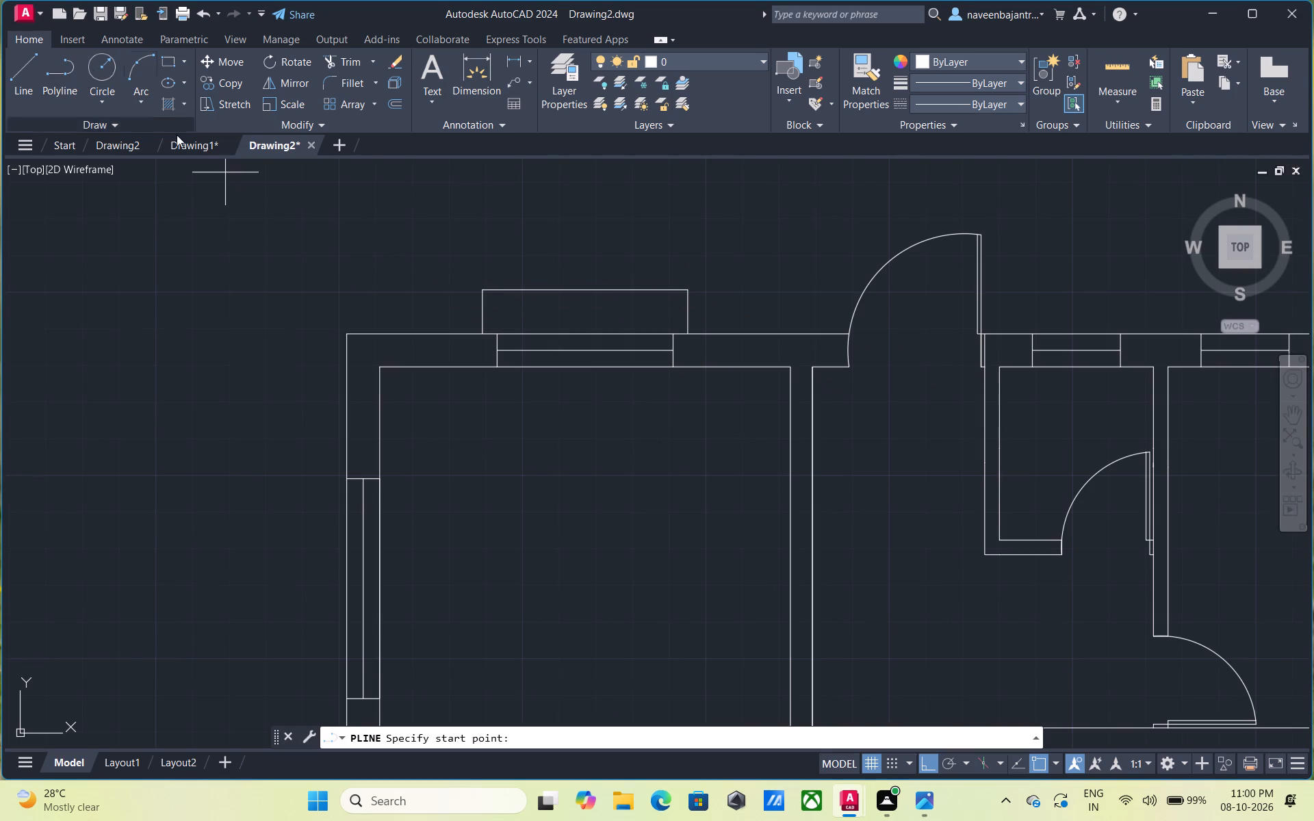
scroll(518, 295, up, 1)
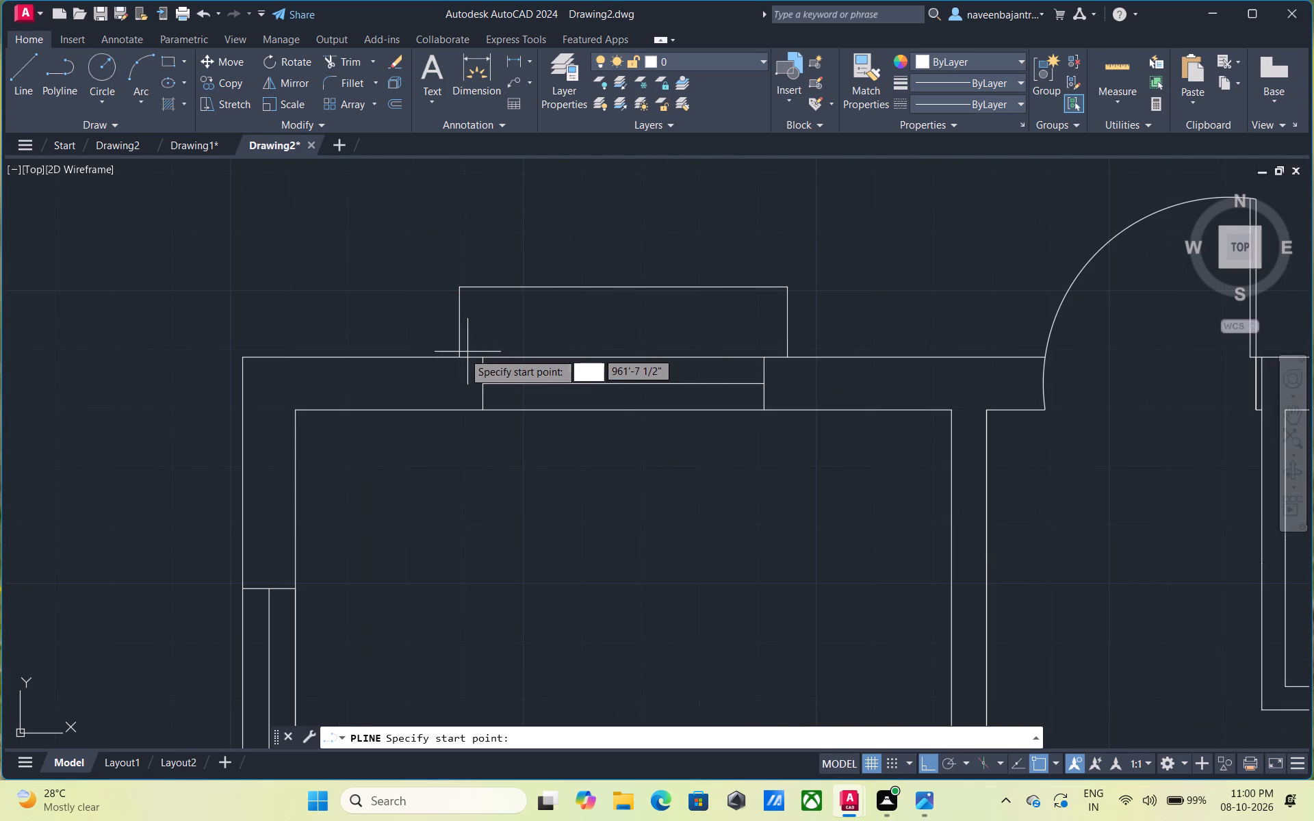
click(461, 354)
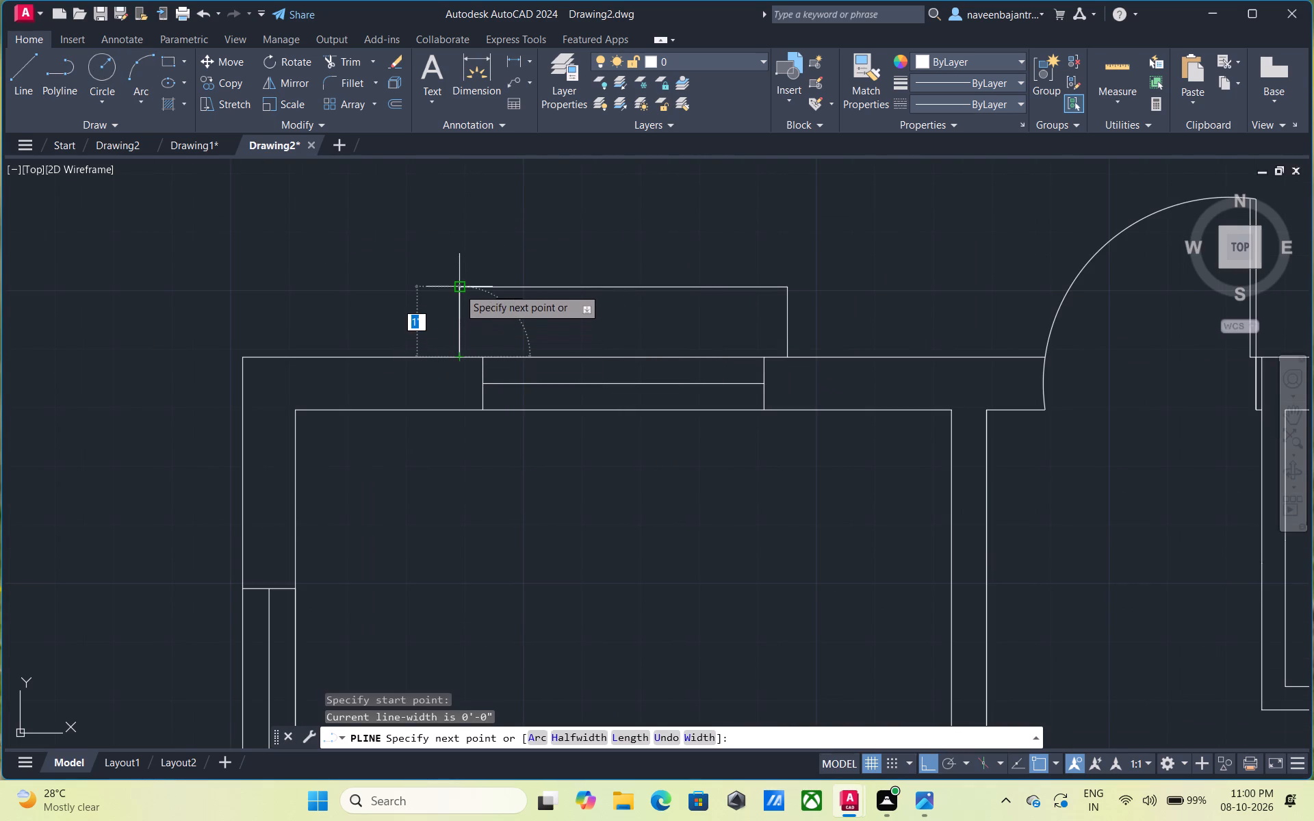
click(459, 288)
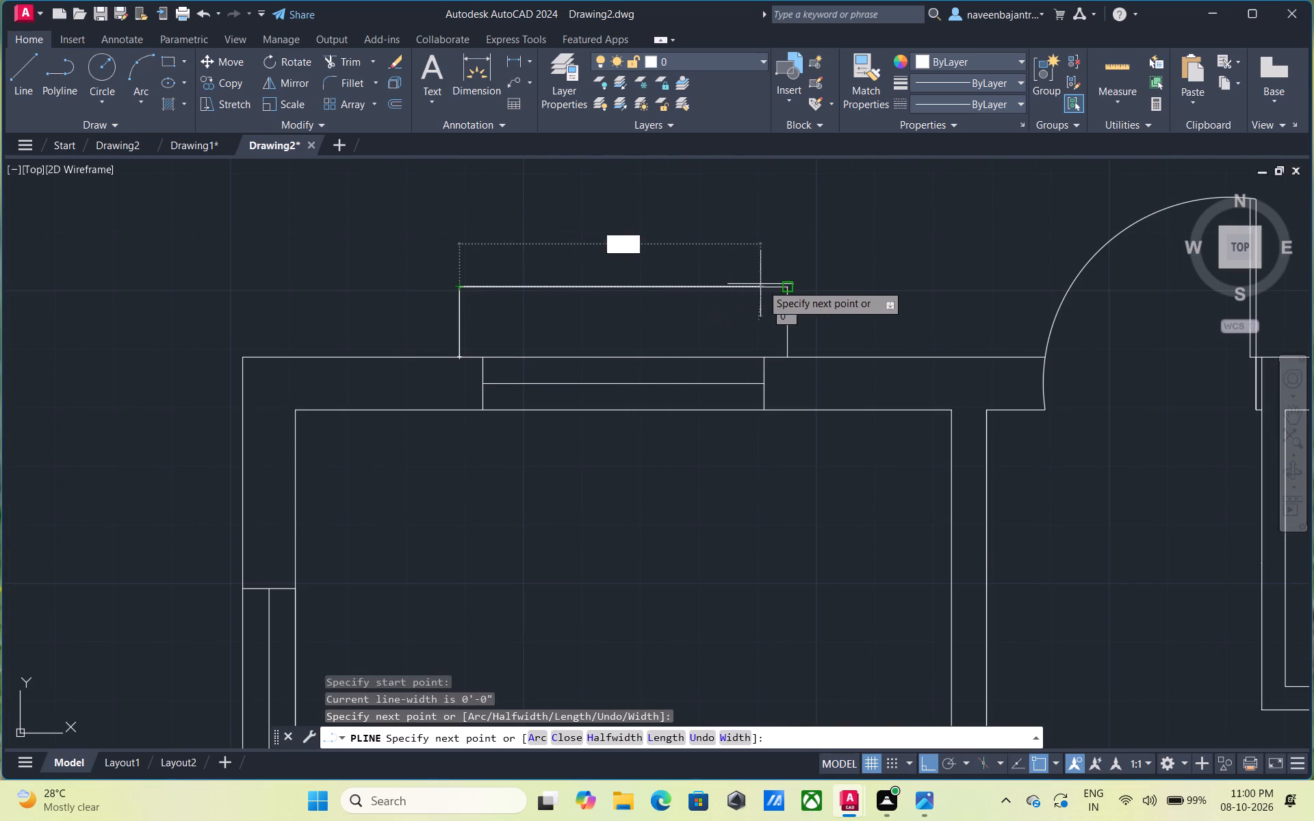
click(784, 287)
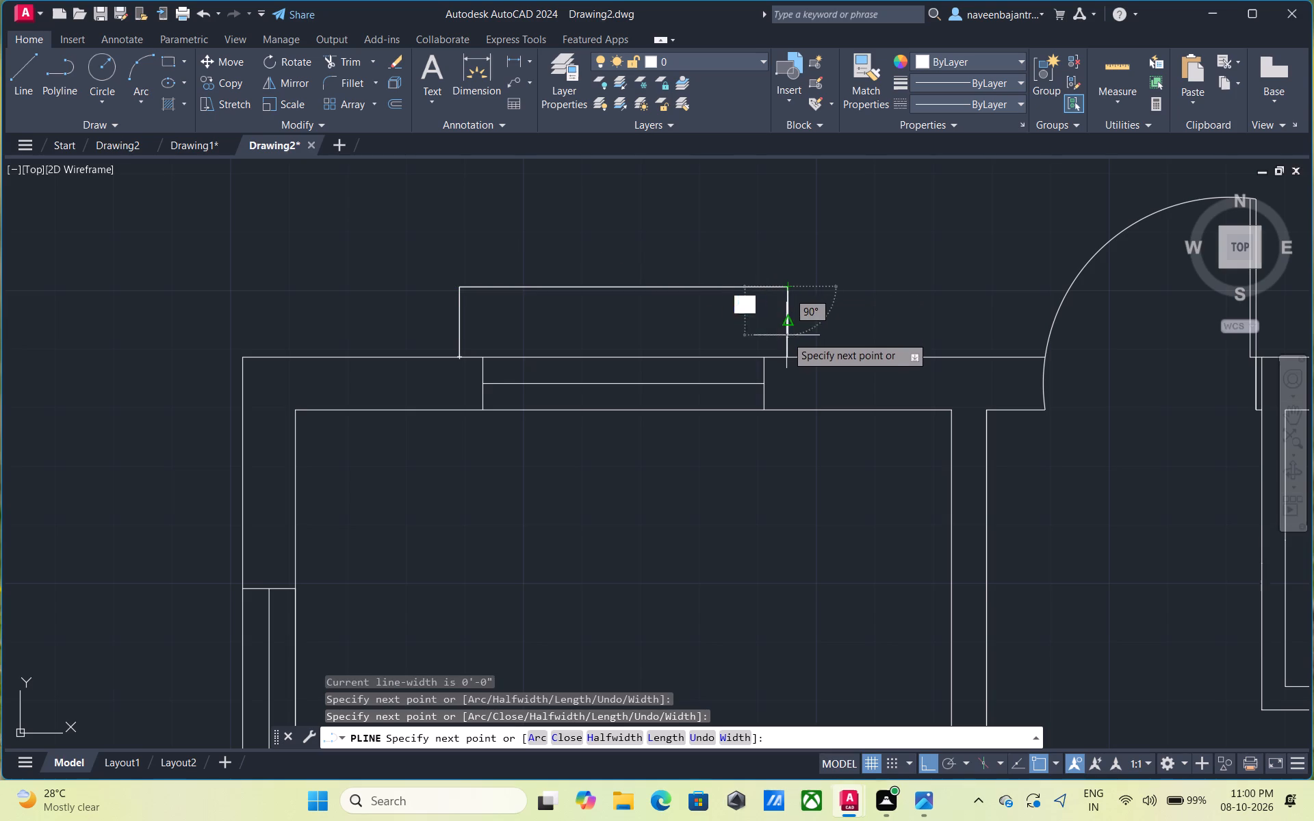
click(788, 352)
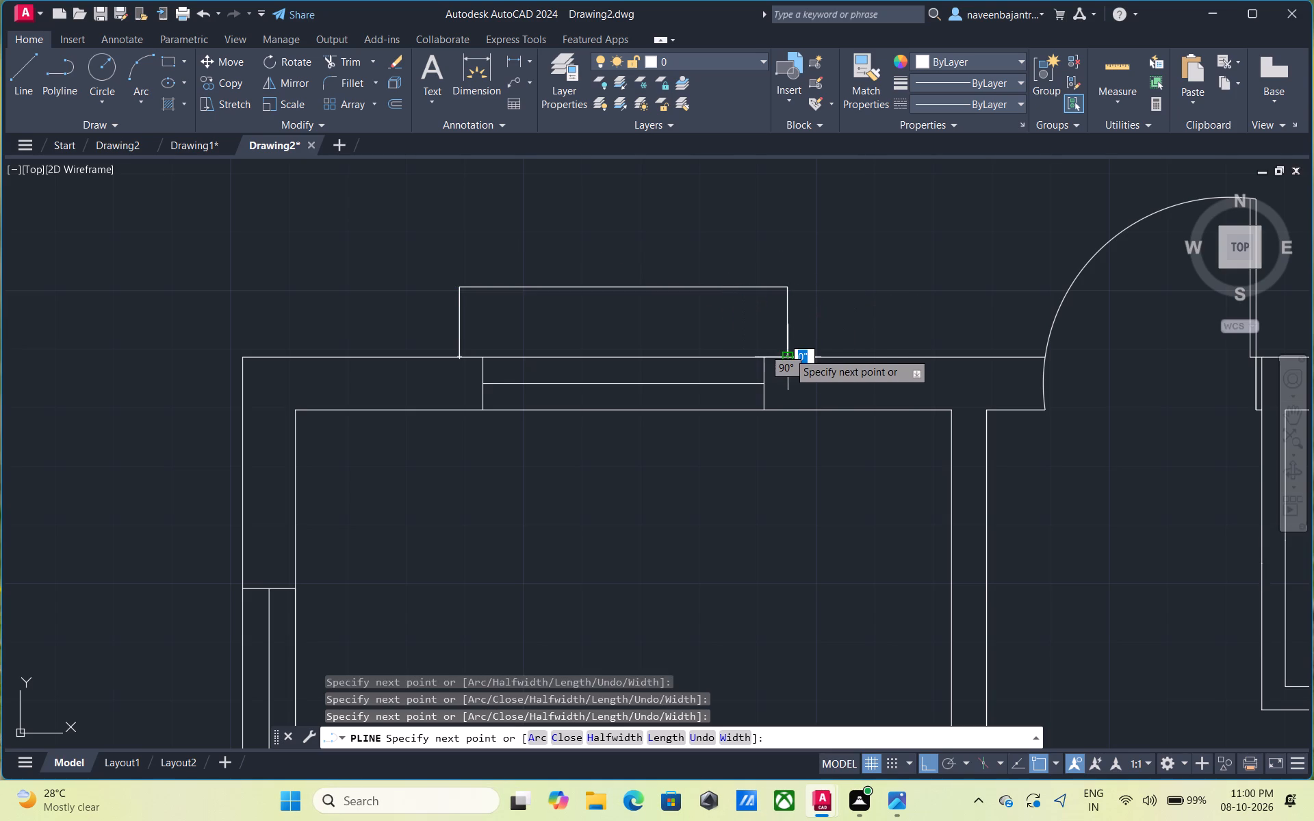
key(Escape)
Load the ISO dash linetype ACAD_ISO02W100 from acadiso.lin into the drawing.
scroll(801, 362, down, 2)
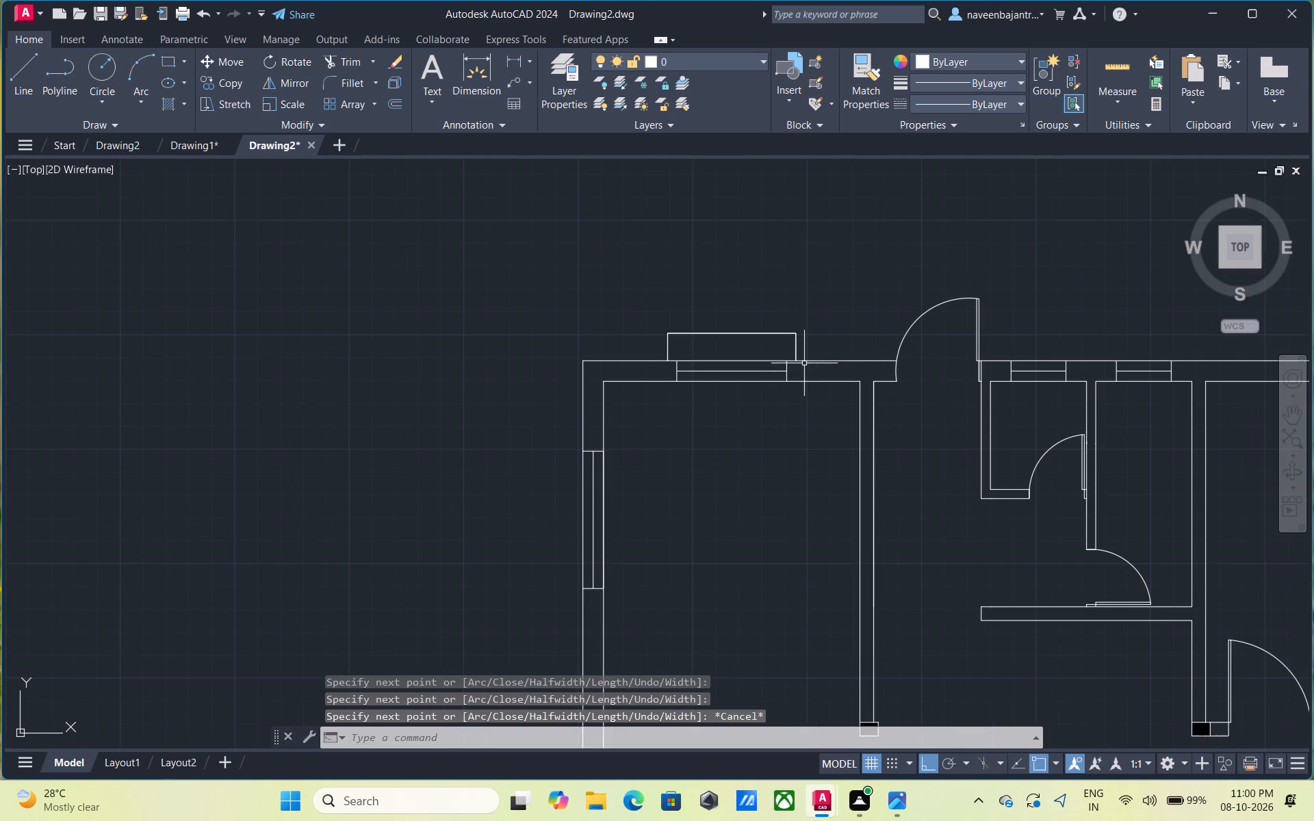
middle_drag(825, 318, 698, 235)
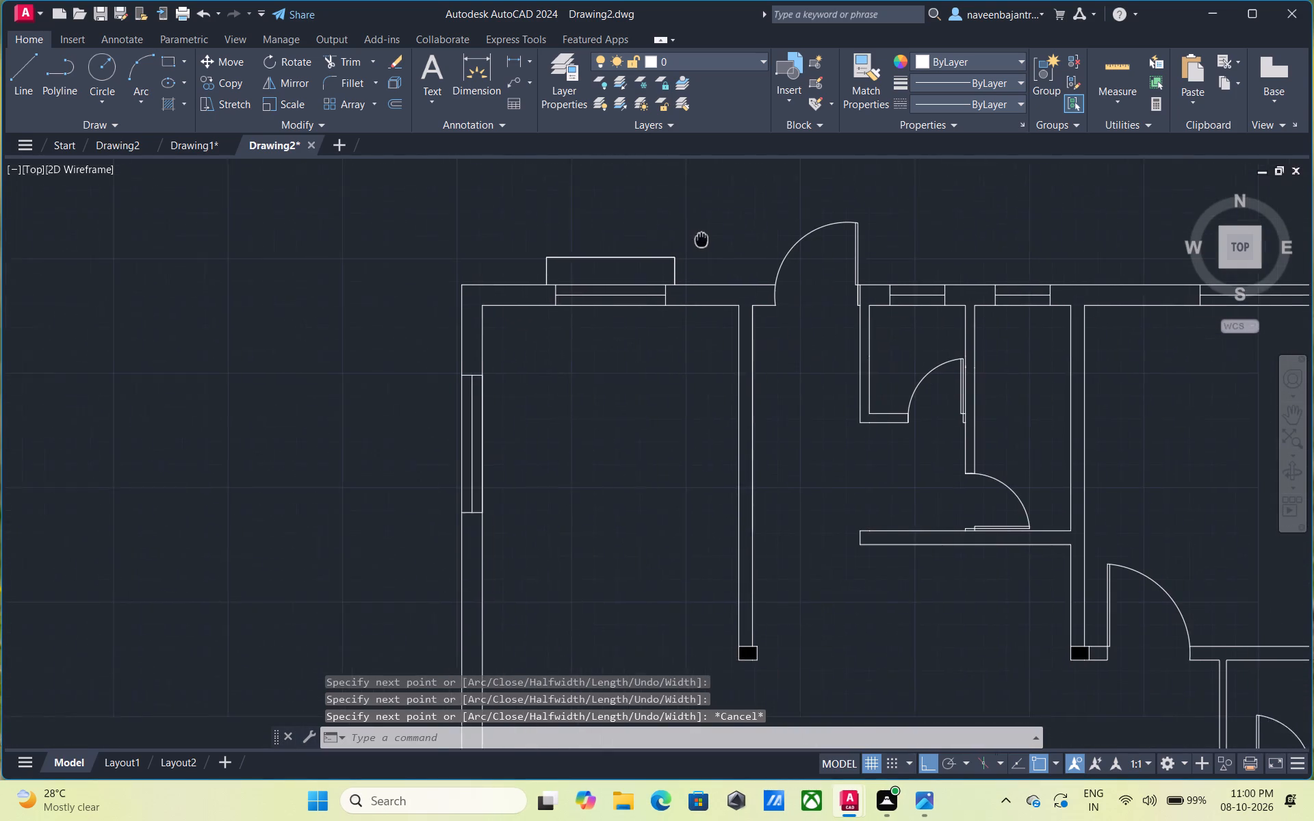
middle_drag(698, 235, 690, 224)
click(1008, 106)
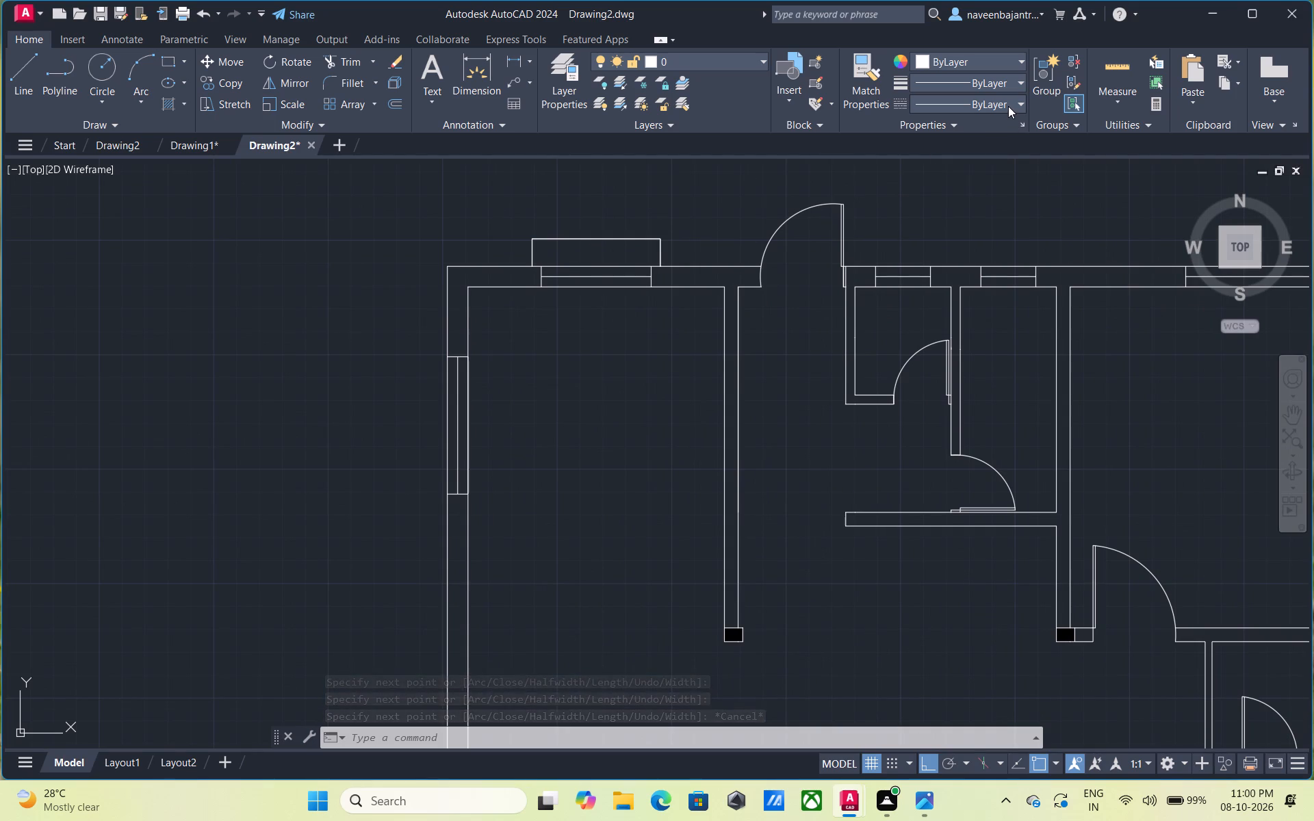
click(941, 182)
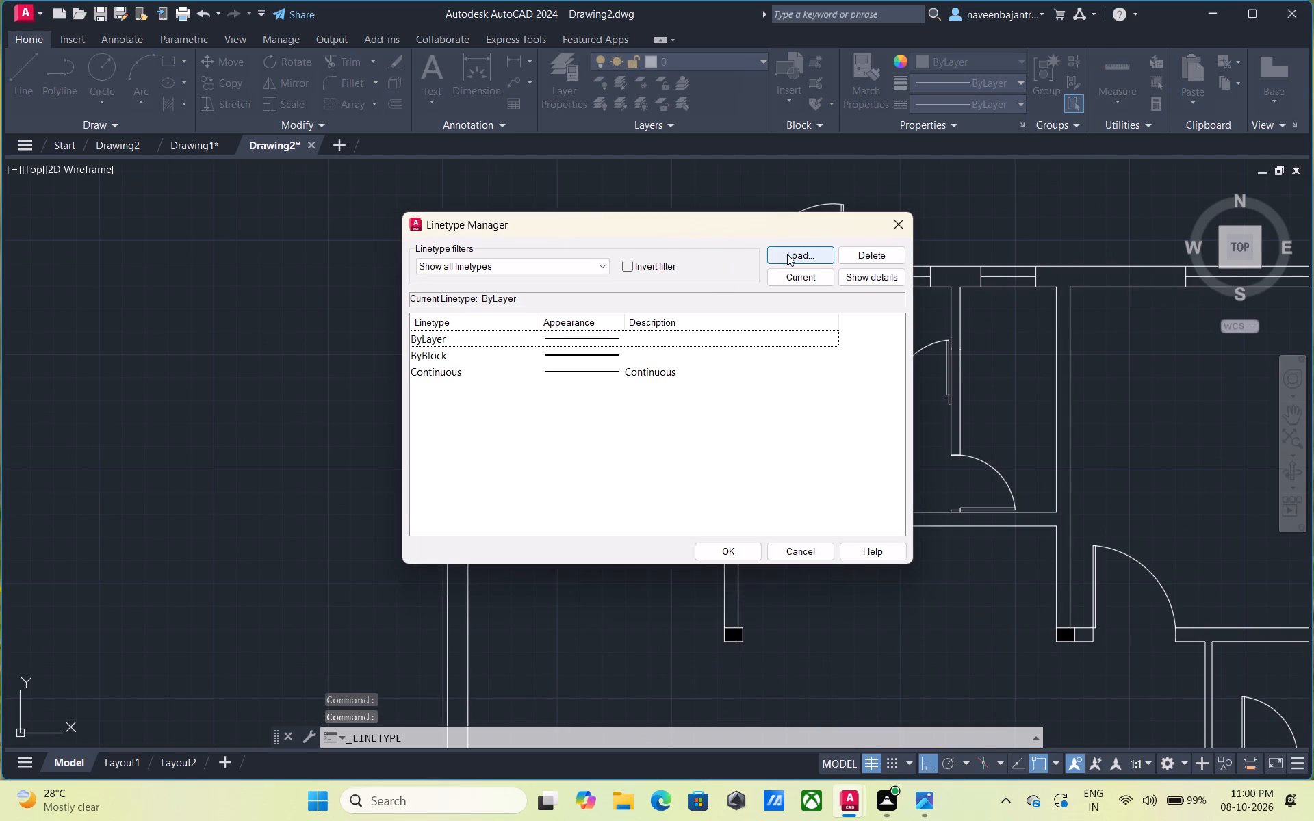
click(787, 254)
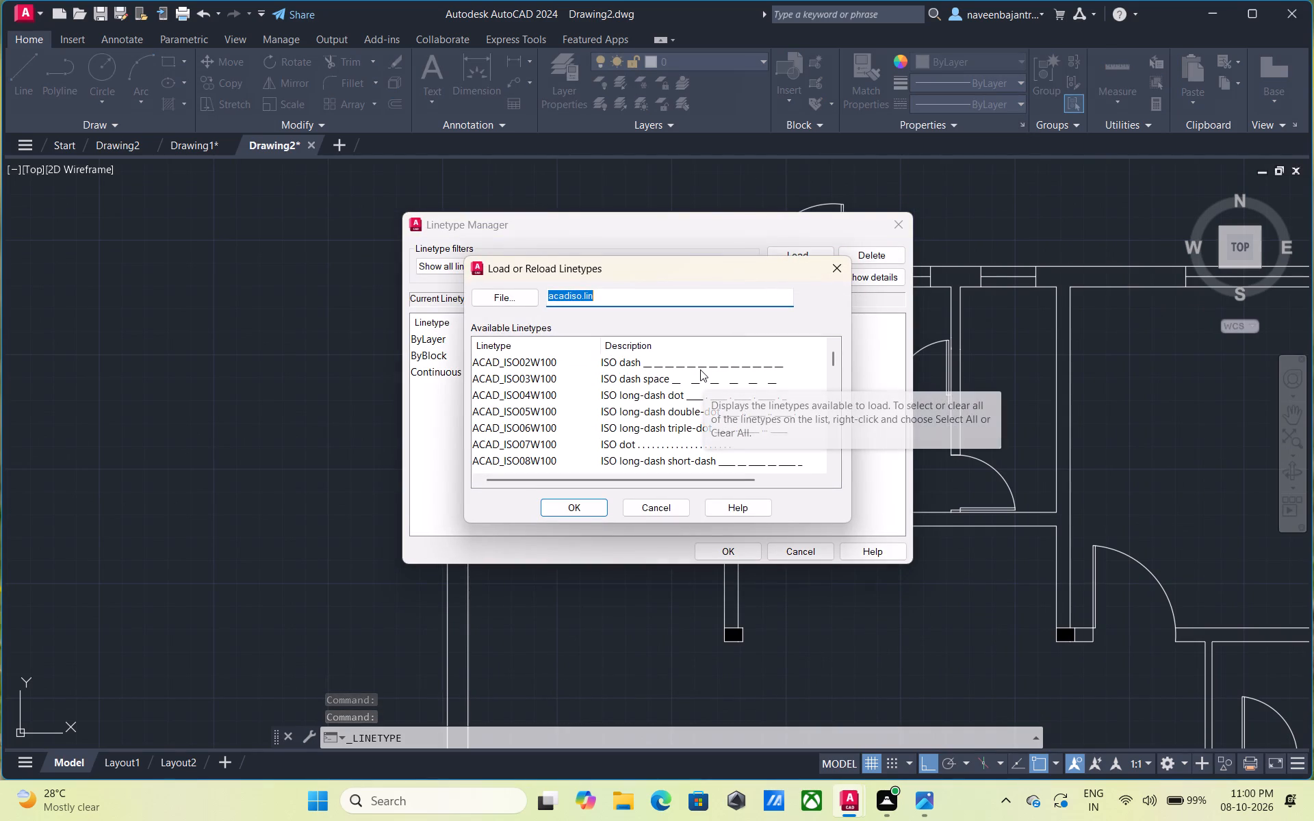
click(700, 363)
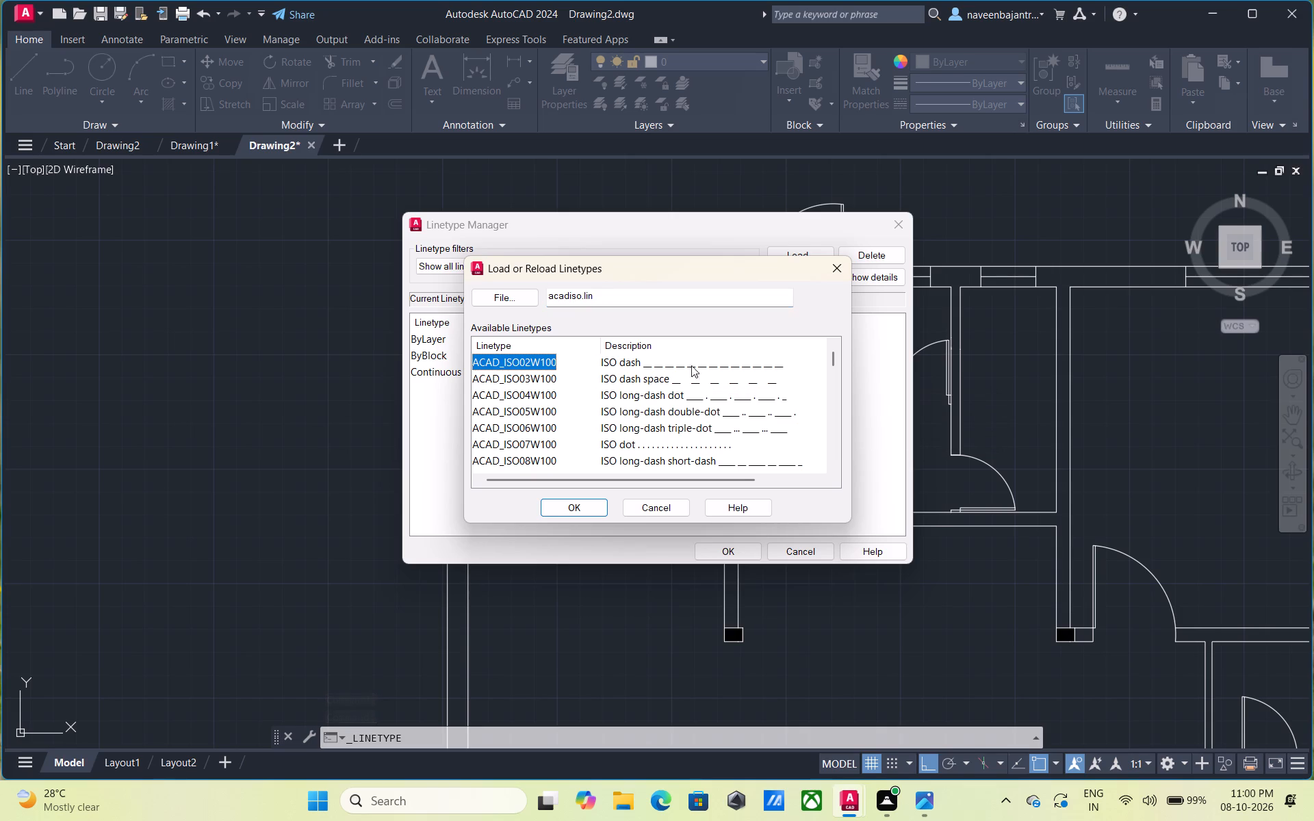
click(594, 509)
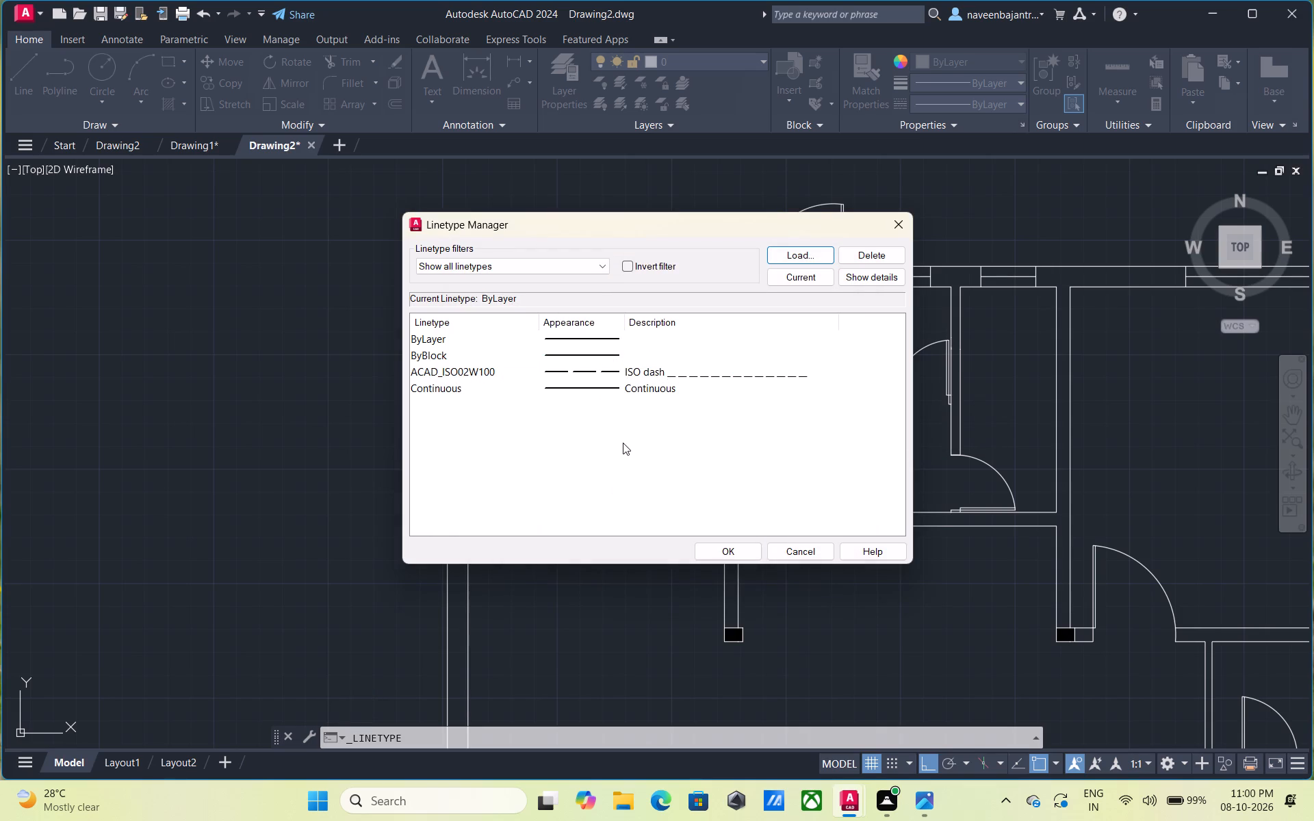
click(660, 375)
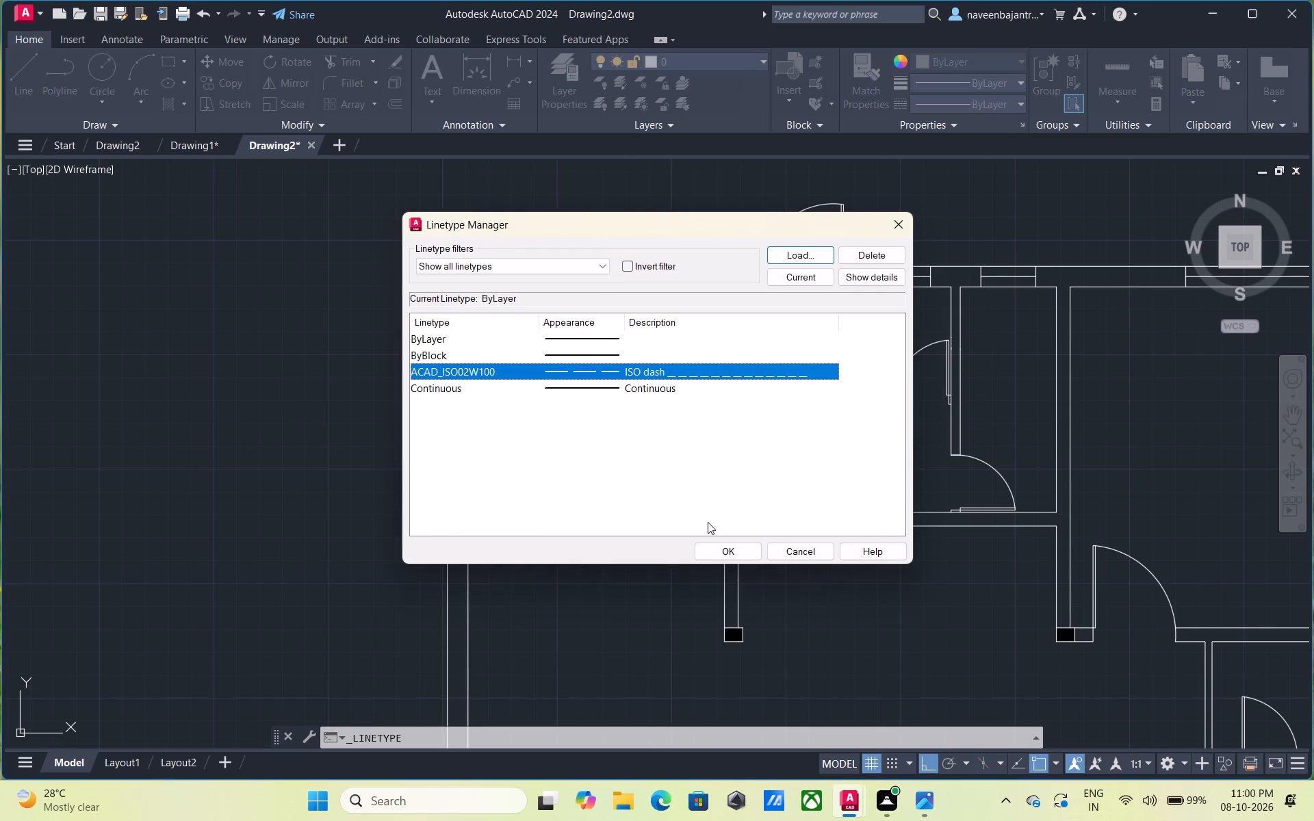
click(719, 548)
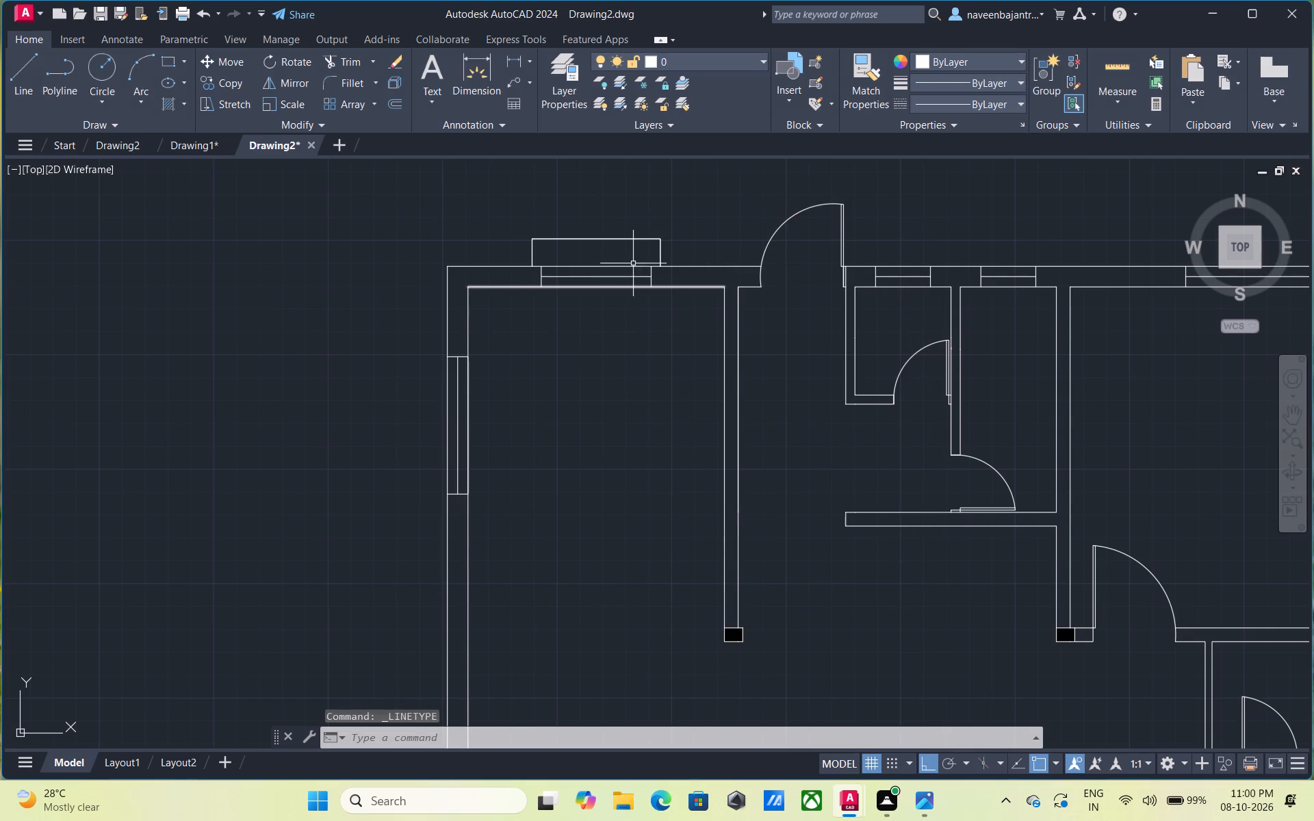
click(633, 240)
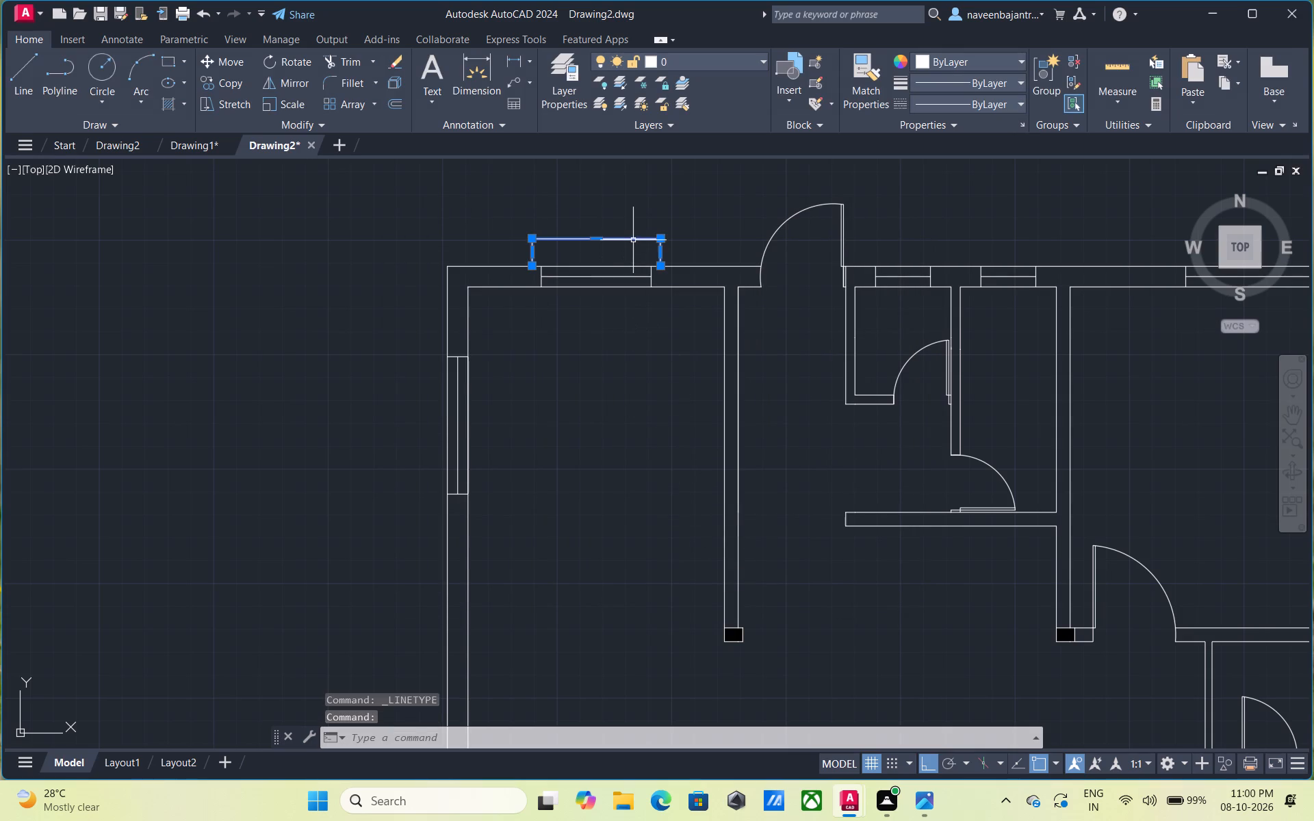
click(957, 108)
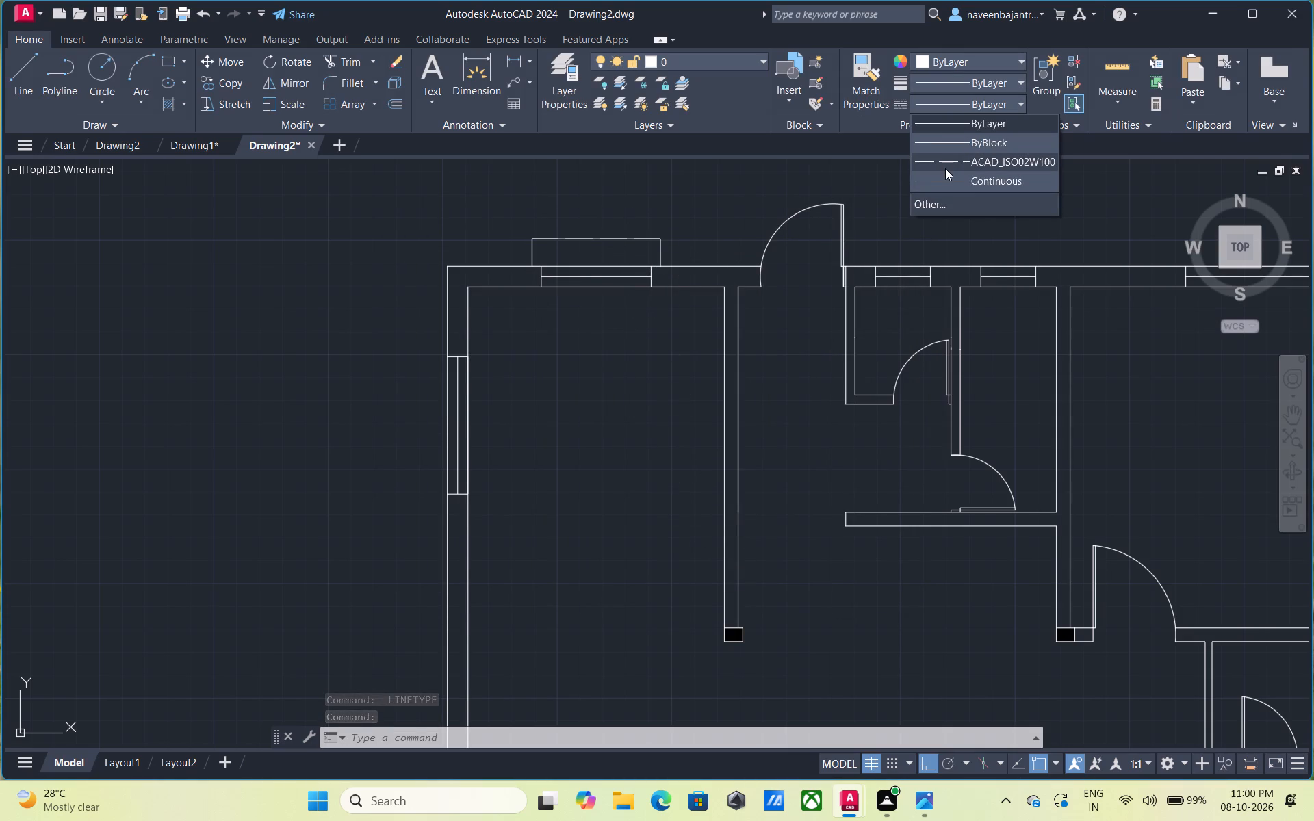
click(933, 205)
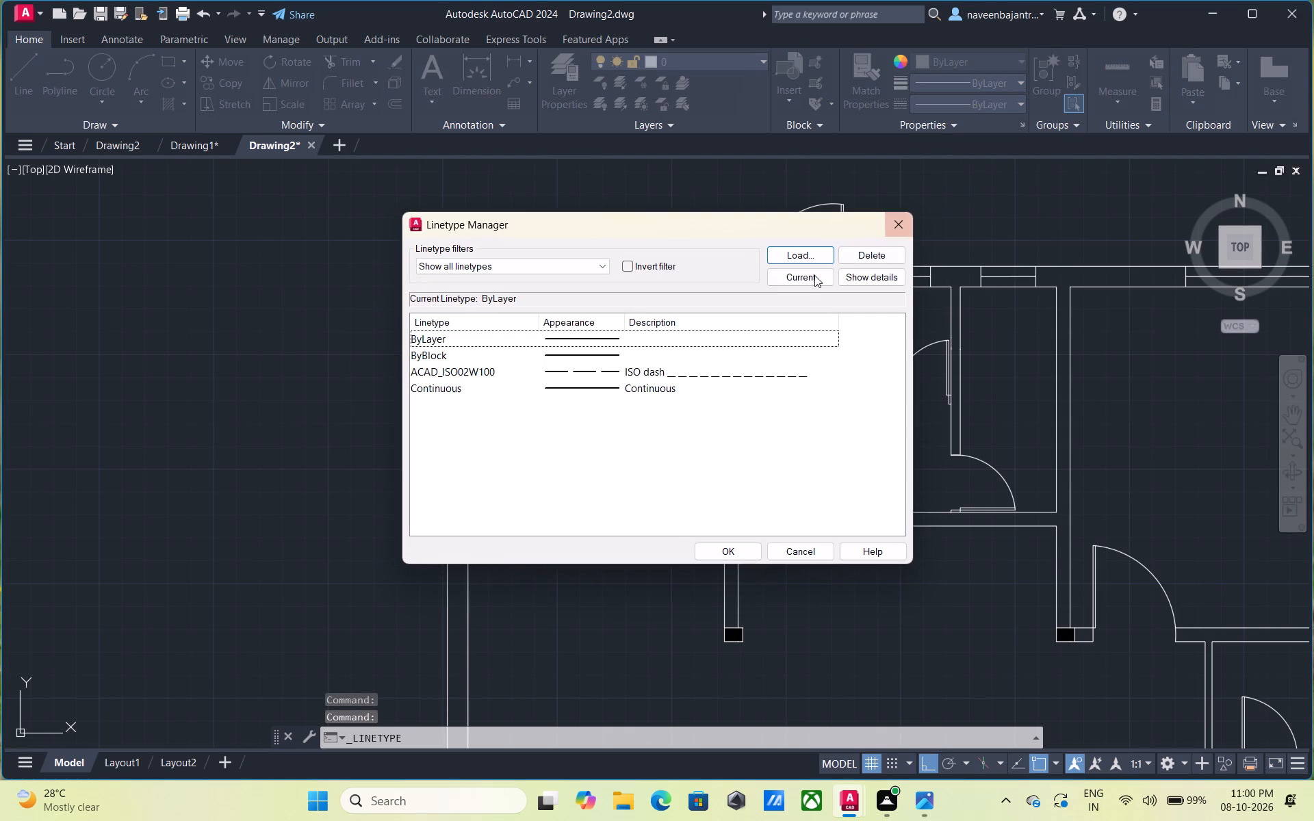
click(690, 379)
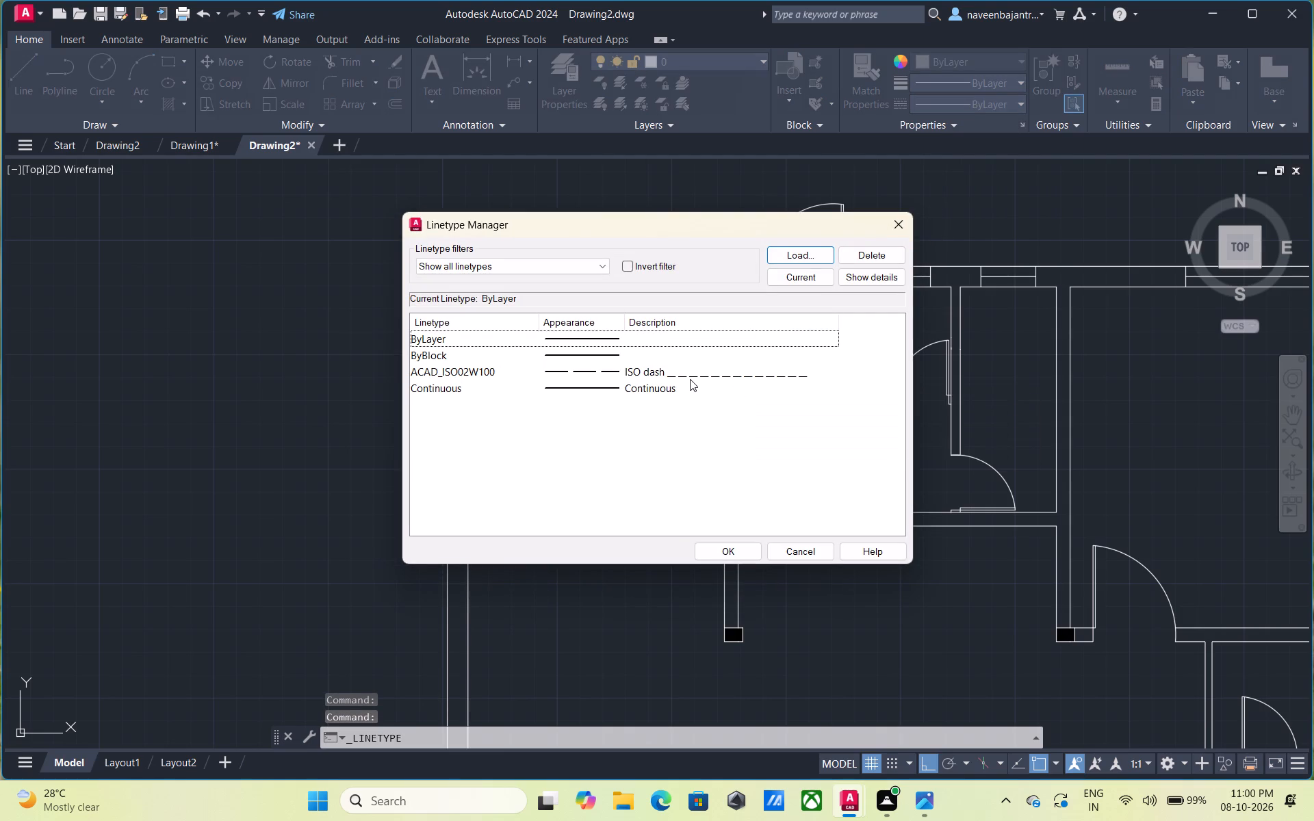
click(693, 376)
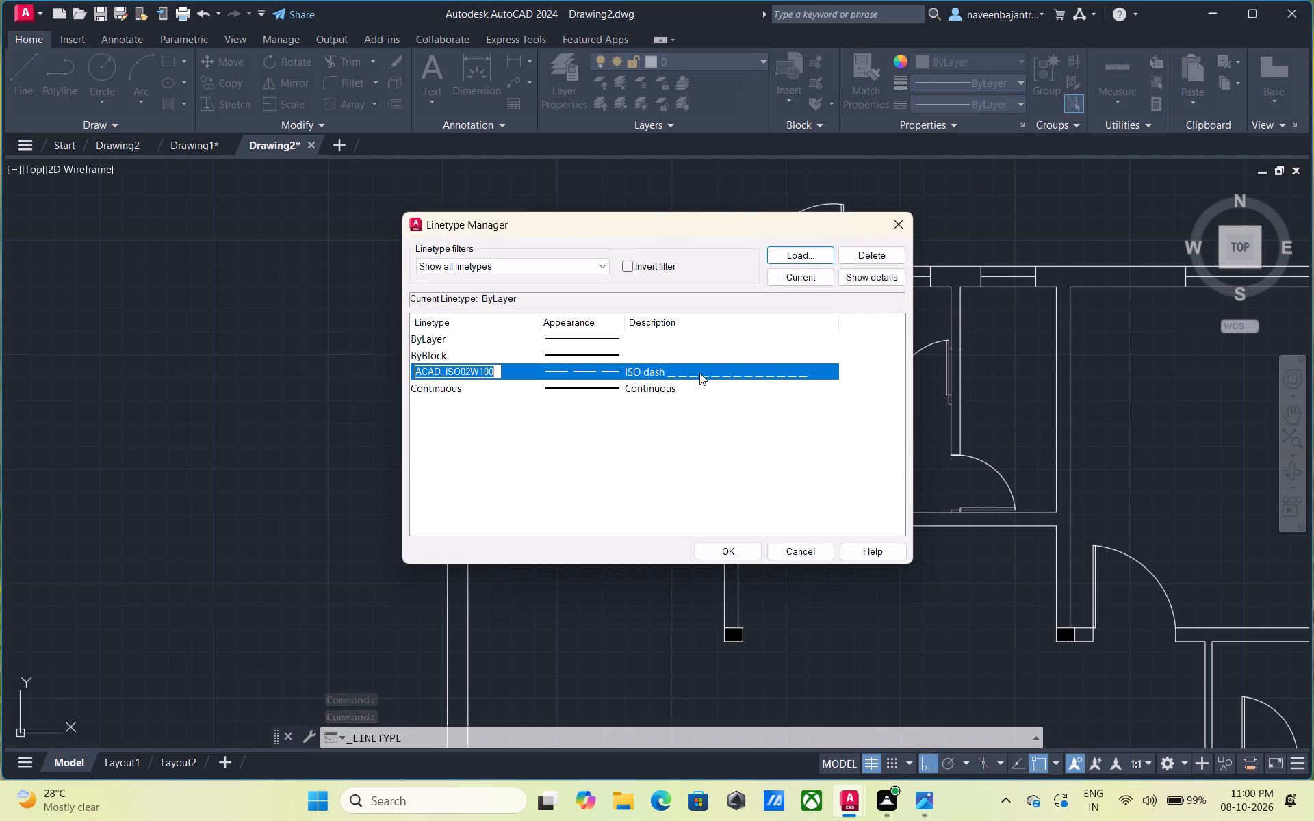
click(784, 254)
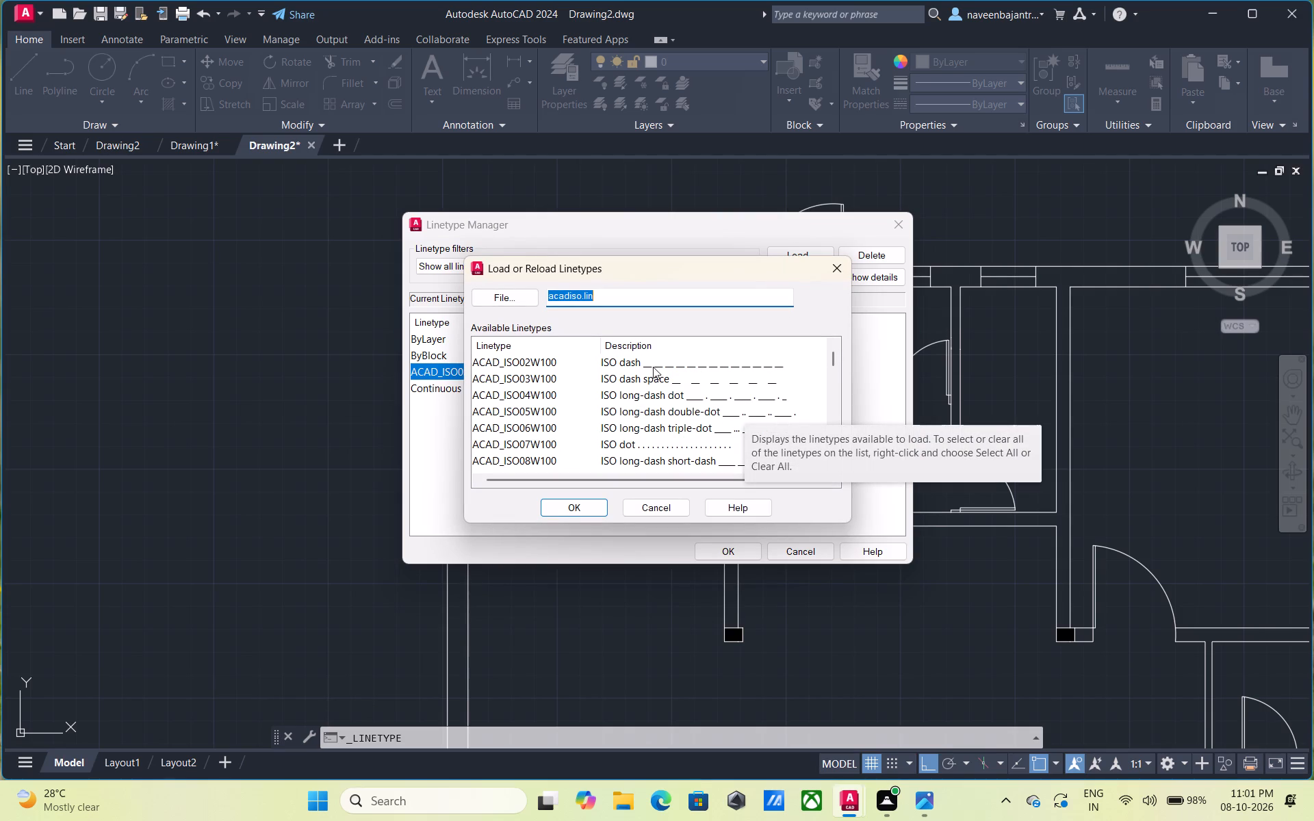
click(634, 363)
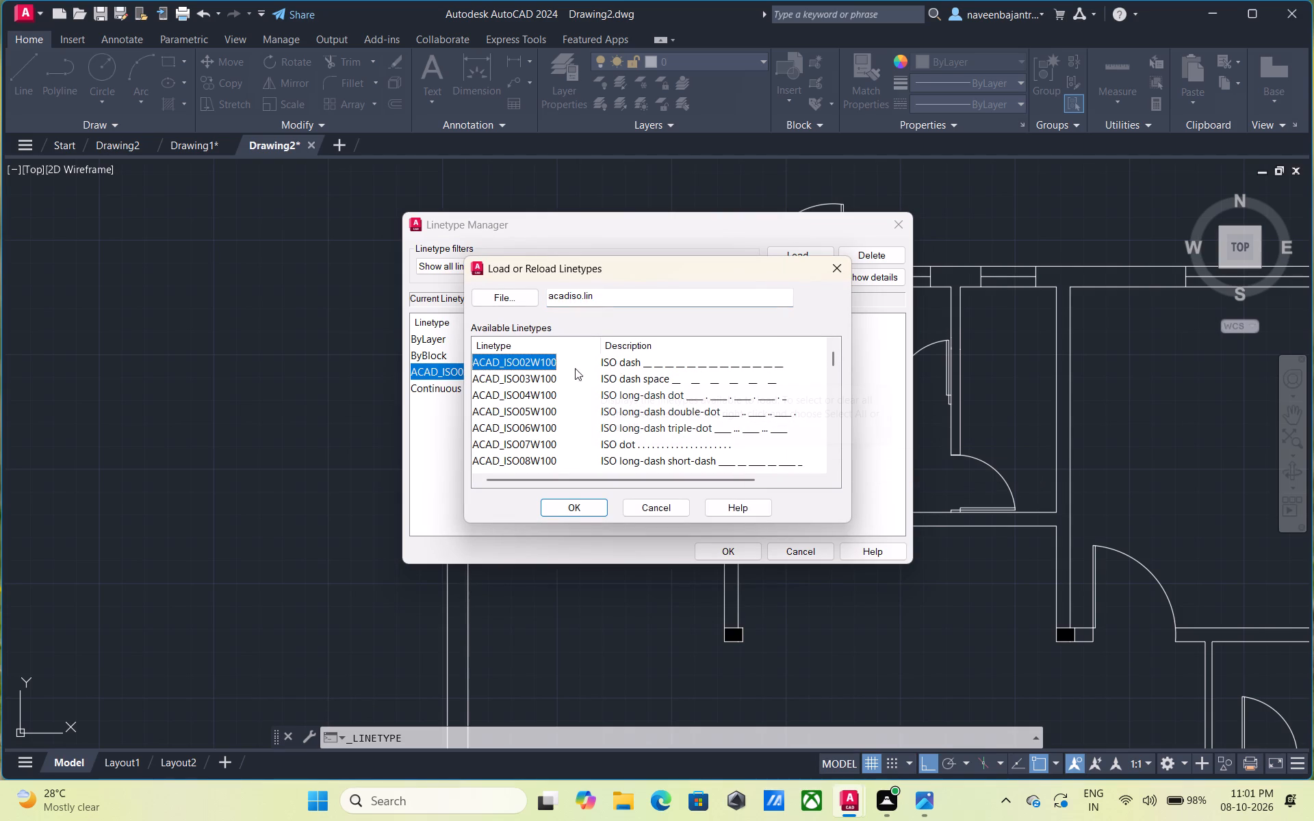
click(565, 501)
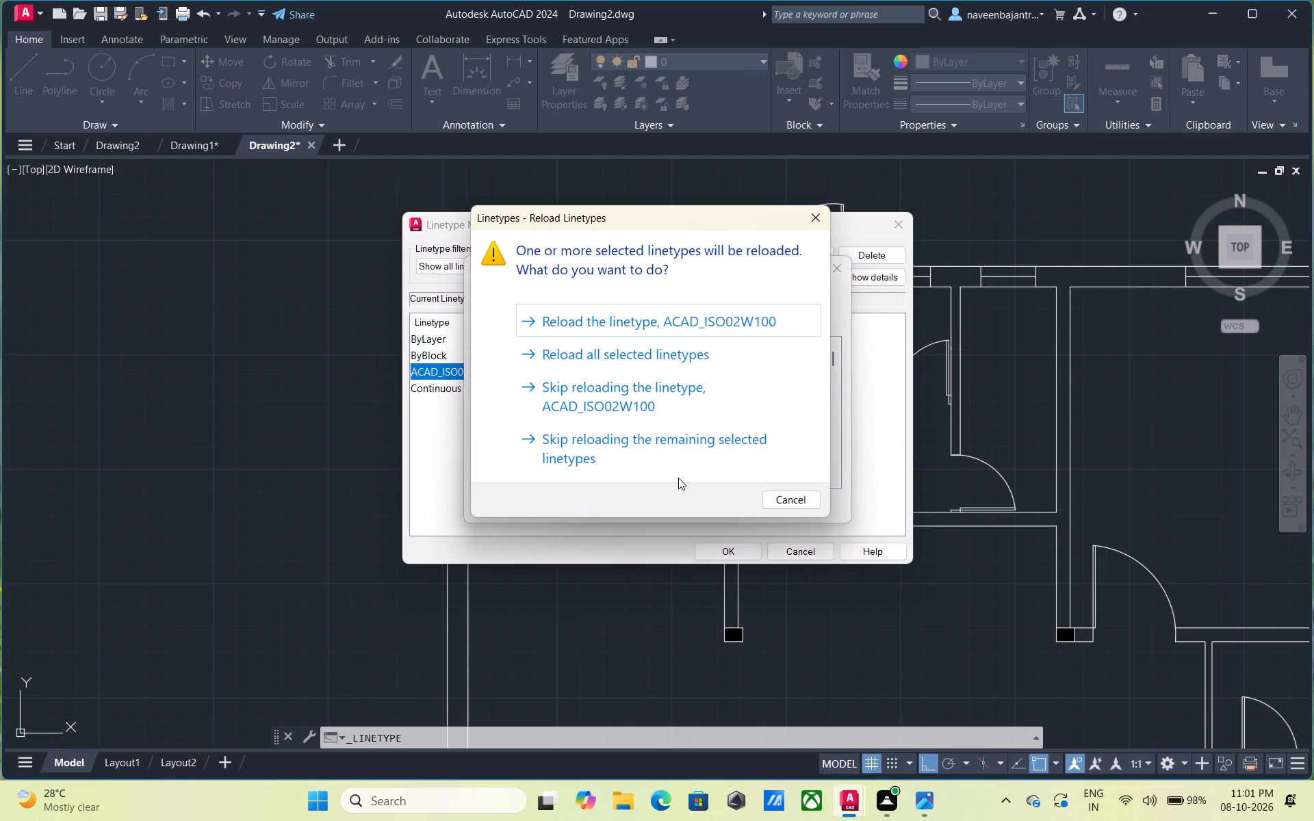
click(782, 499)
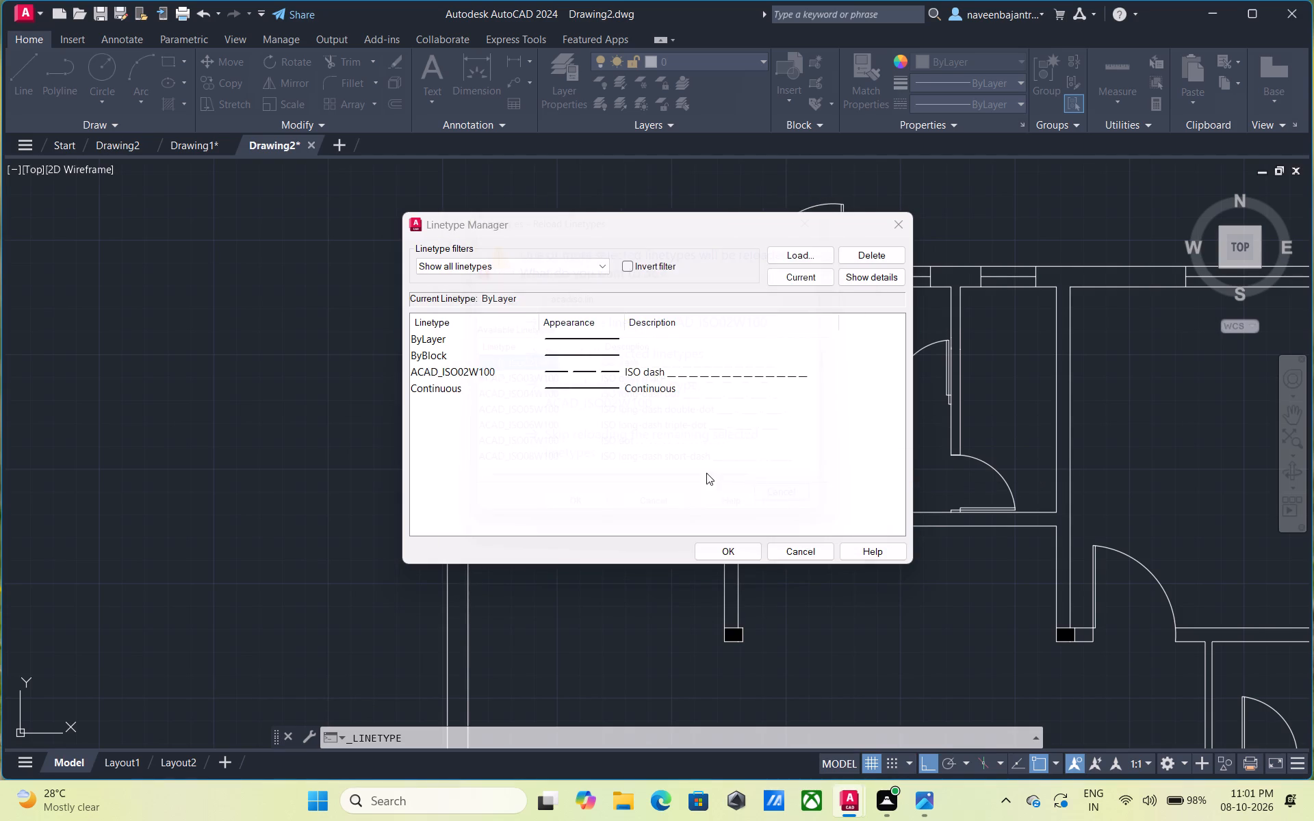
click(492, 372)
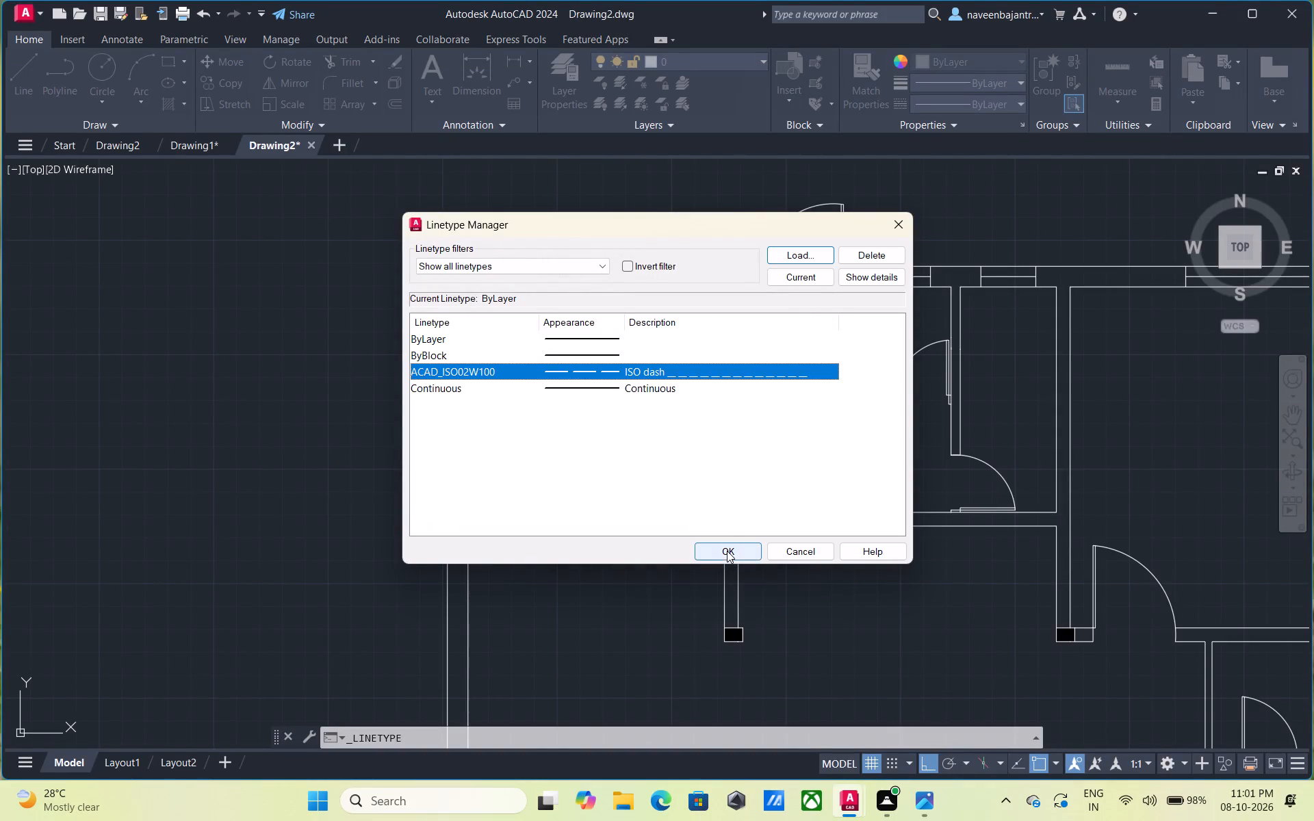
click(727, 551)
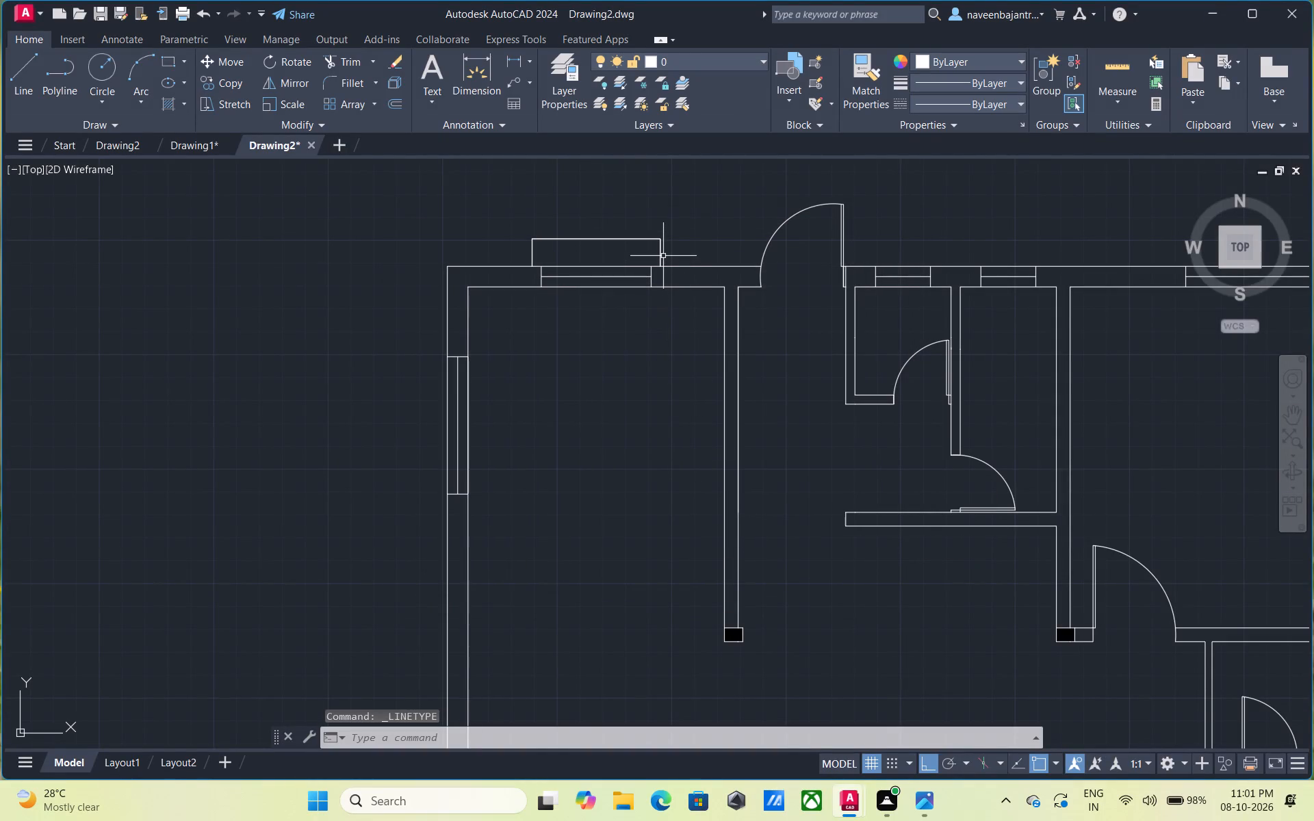
Apply the ACAD_ISO02W100 linetype to the projection polyline outside the upper-left room's top window.
click(660, 251)
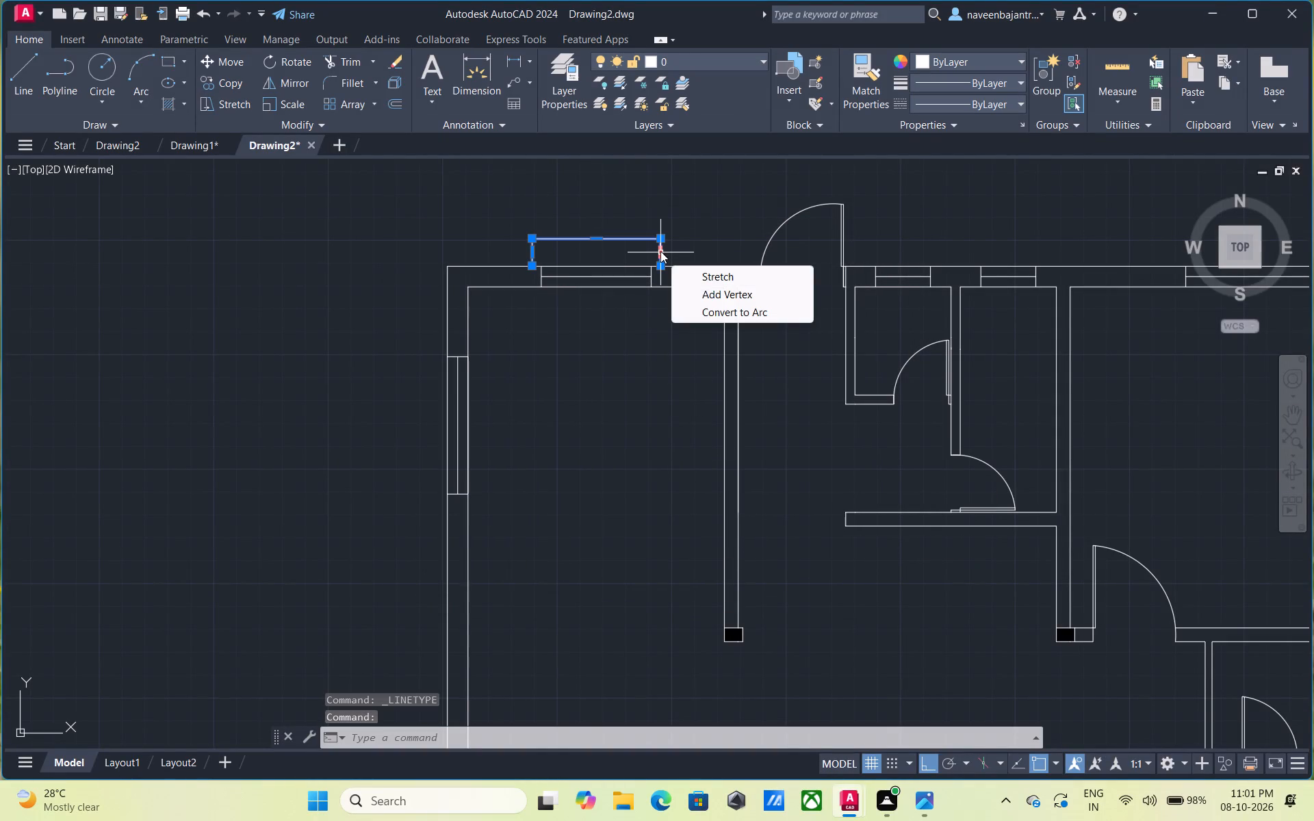
click(967, 99)
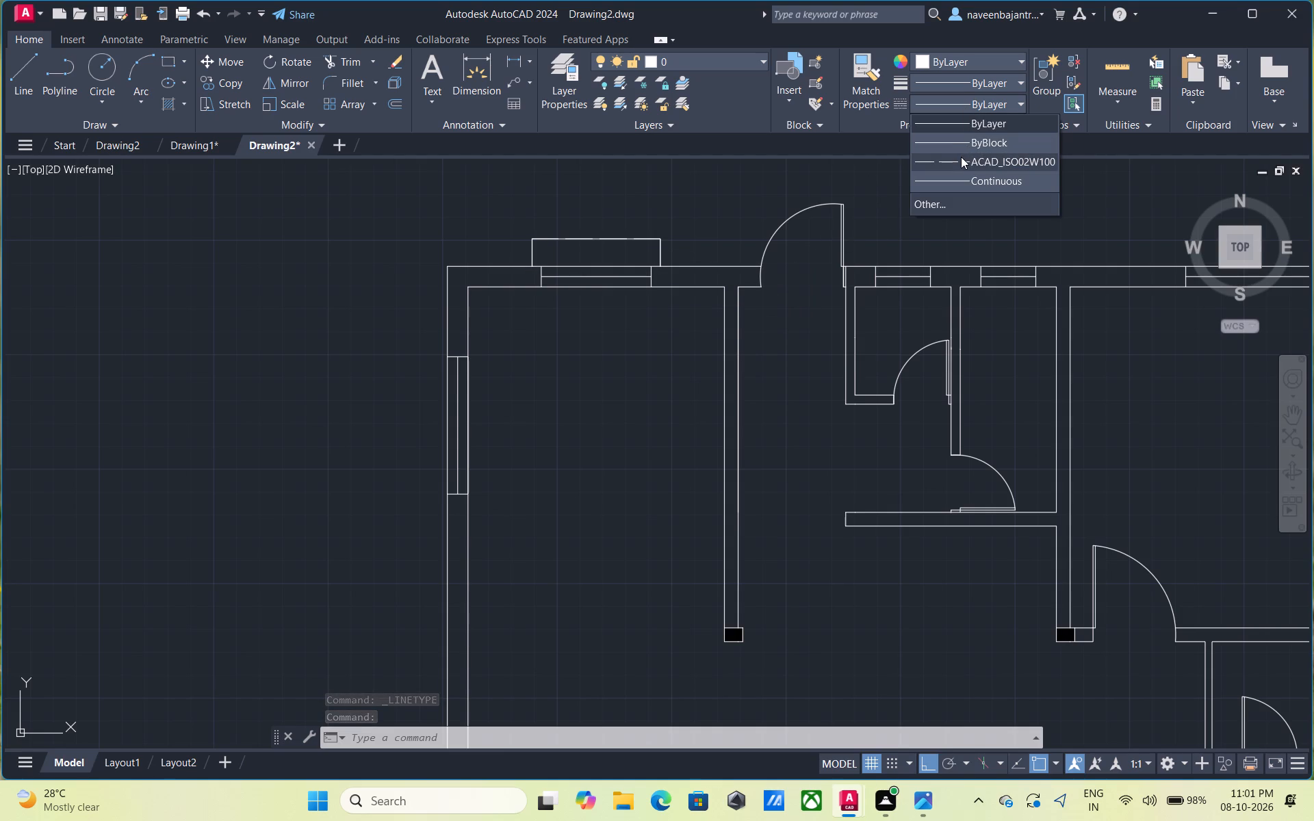
click(961, 157)
key(Escape)
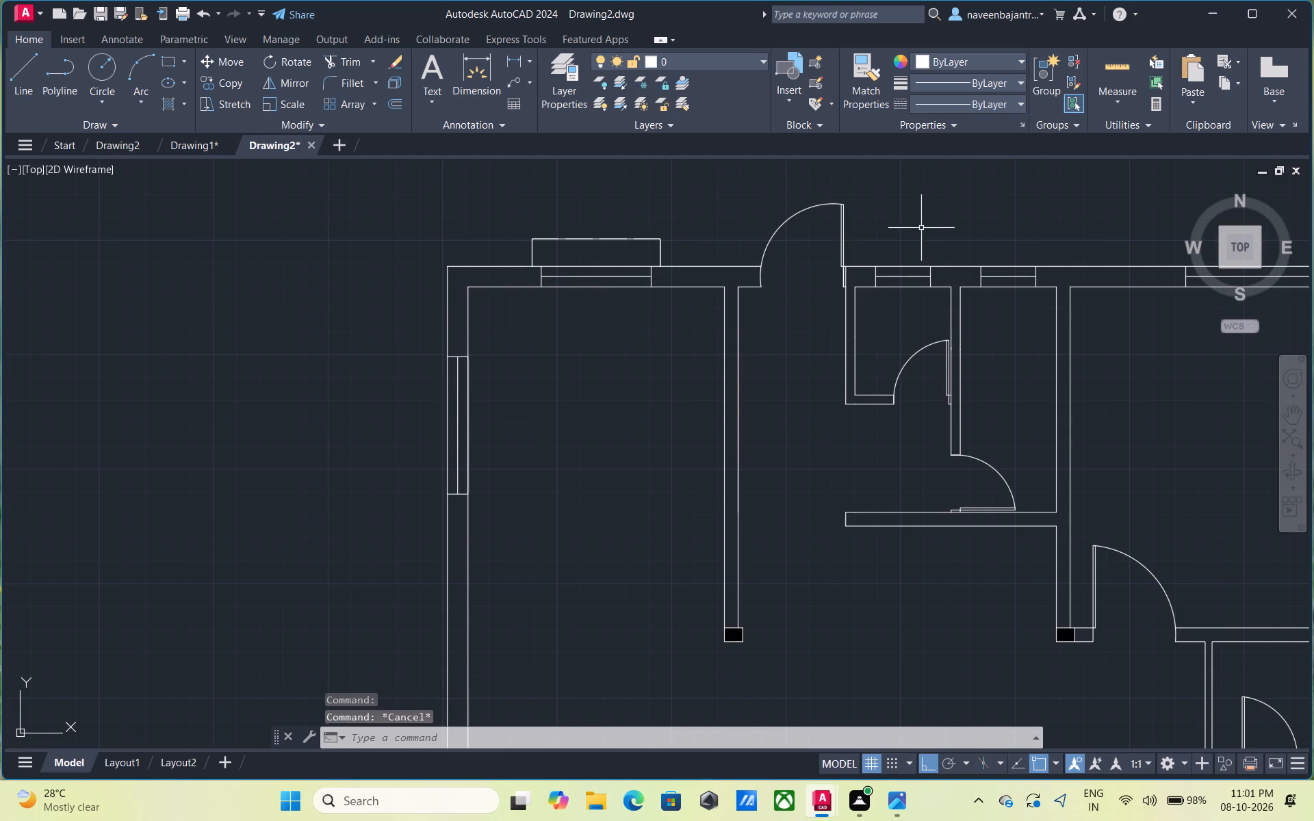
scroll(650, 257, up, 3)
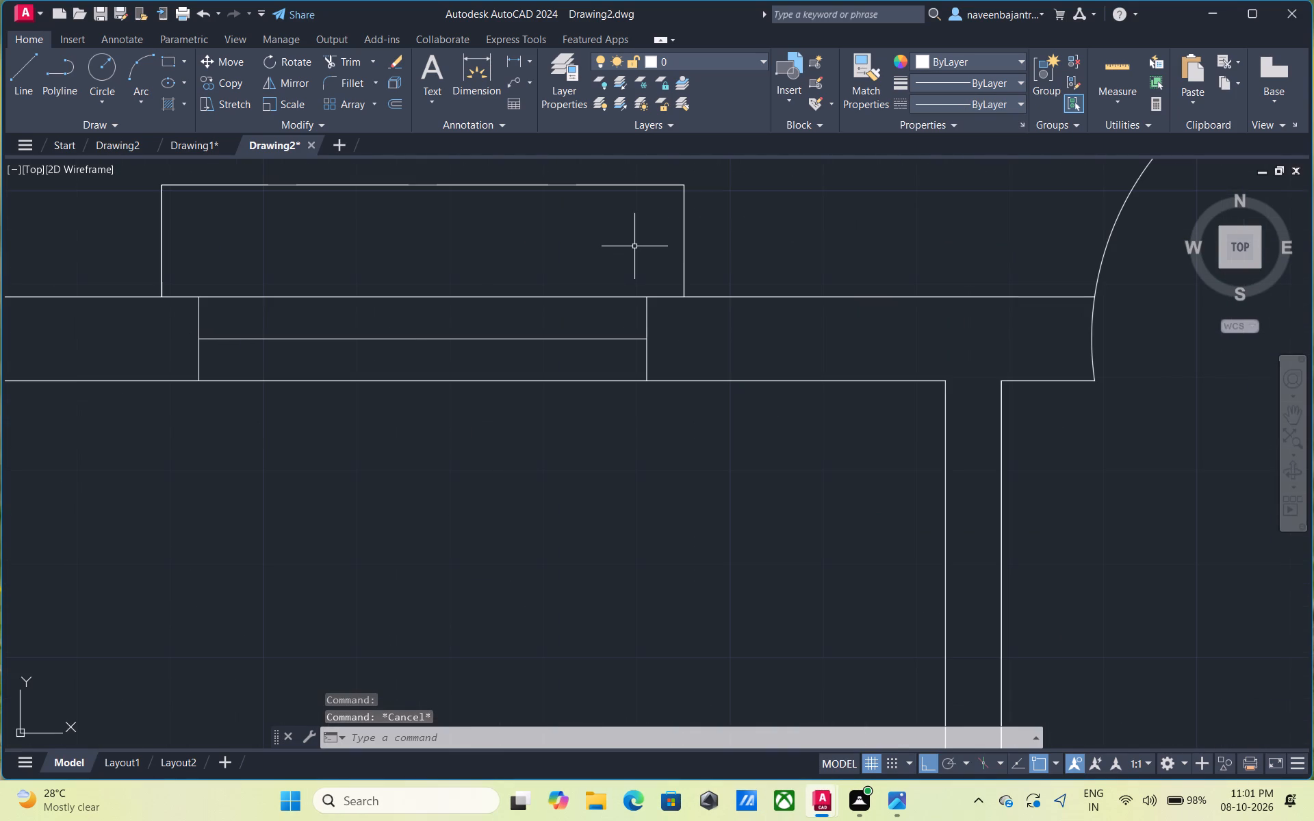
scroll(634, 246, down, 1)
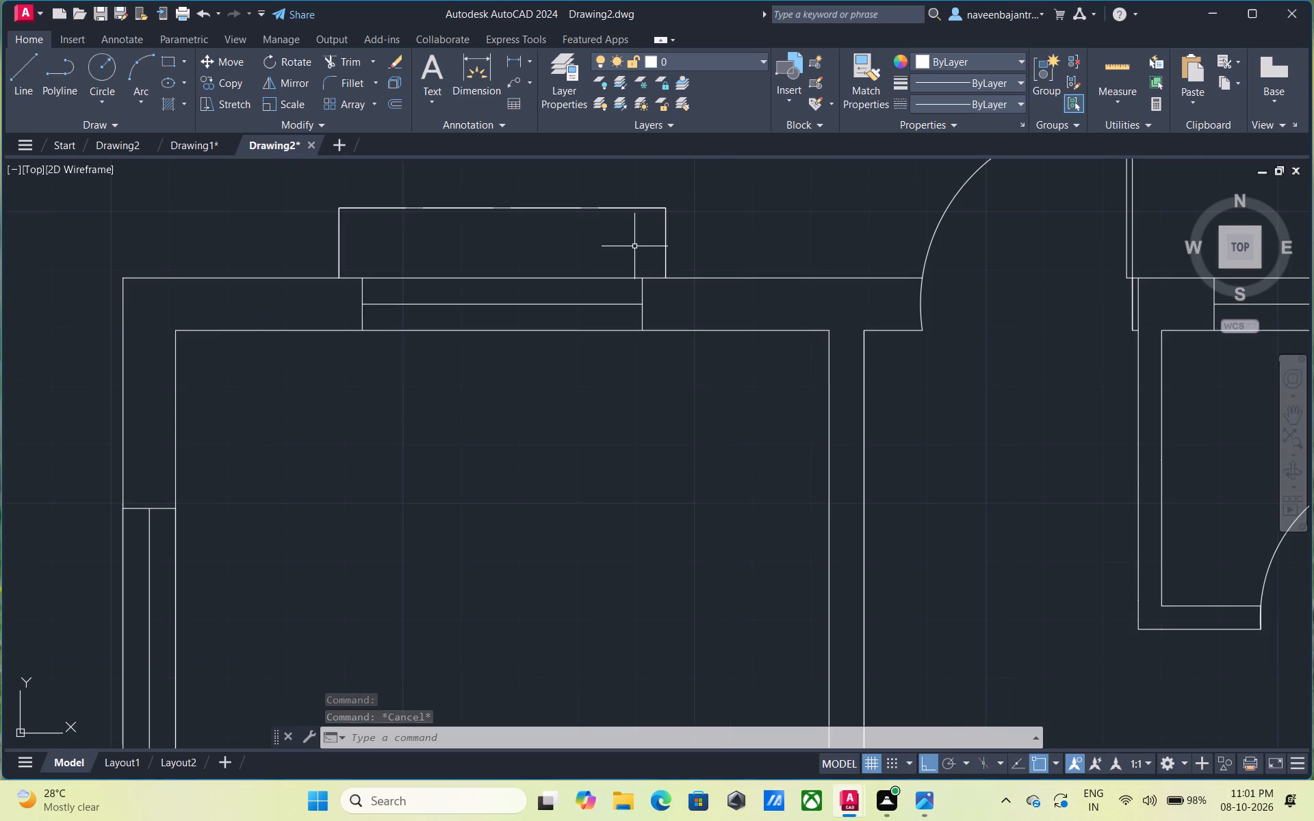
scroll(634, 246, down, 1)
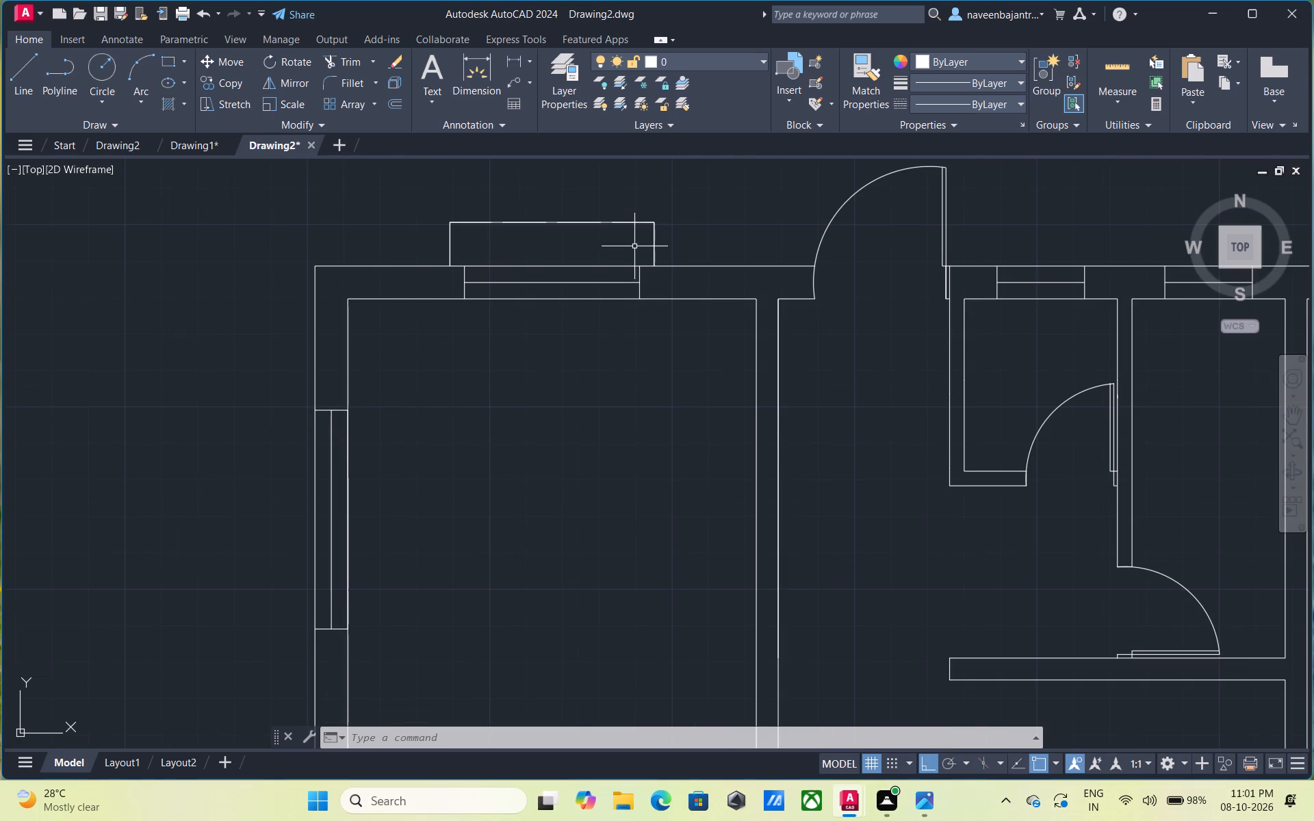
Load the DASHED2 linetype from acadiso.lin into the drawing.
click(899, 104)
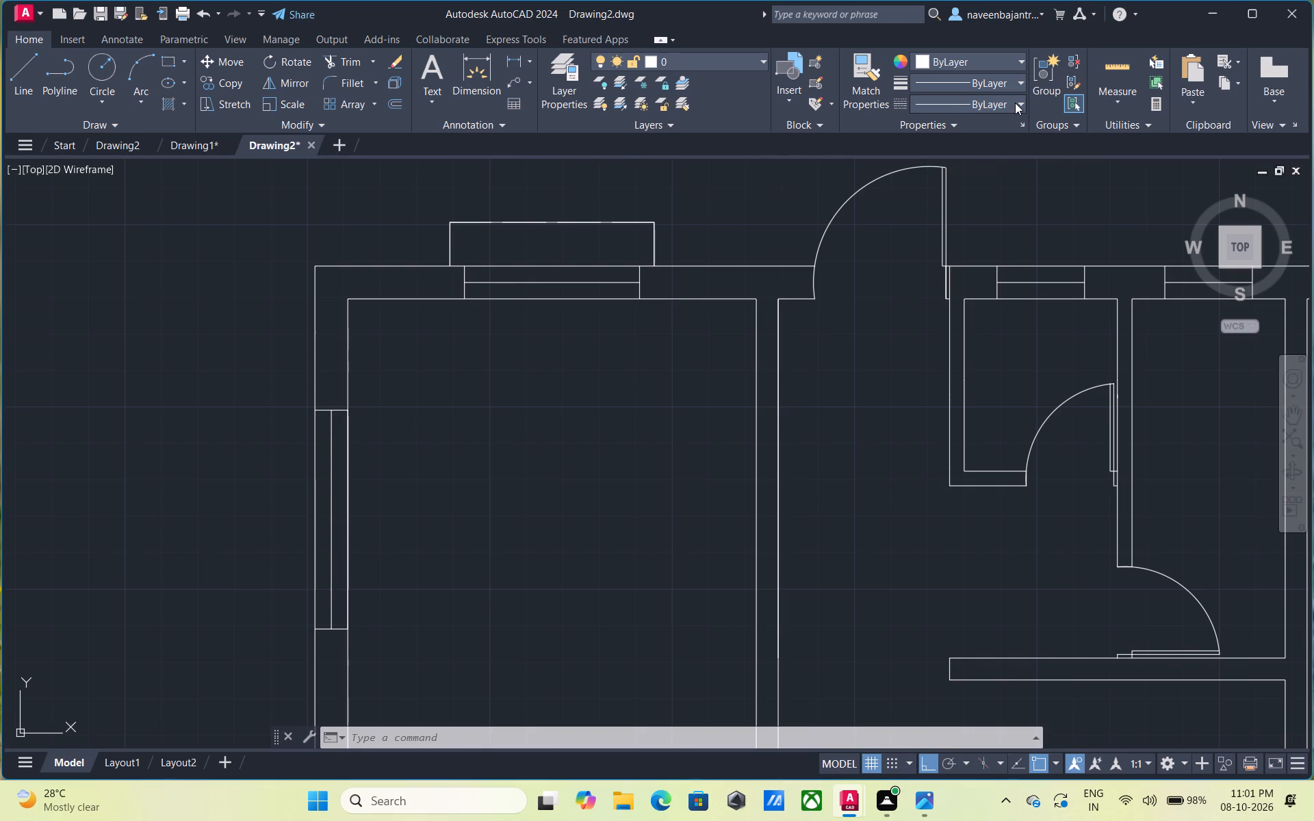
click(1015, 103)
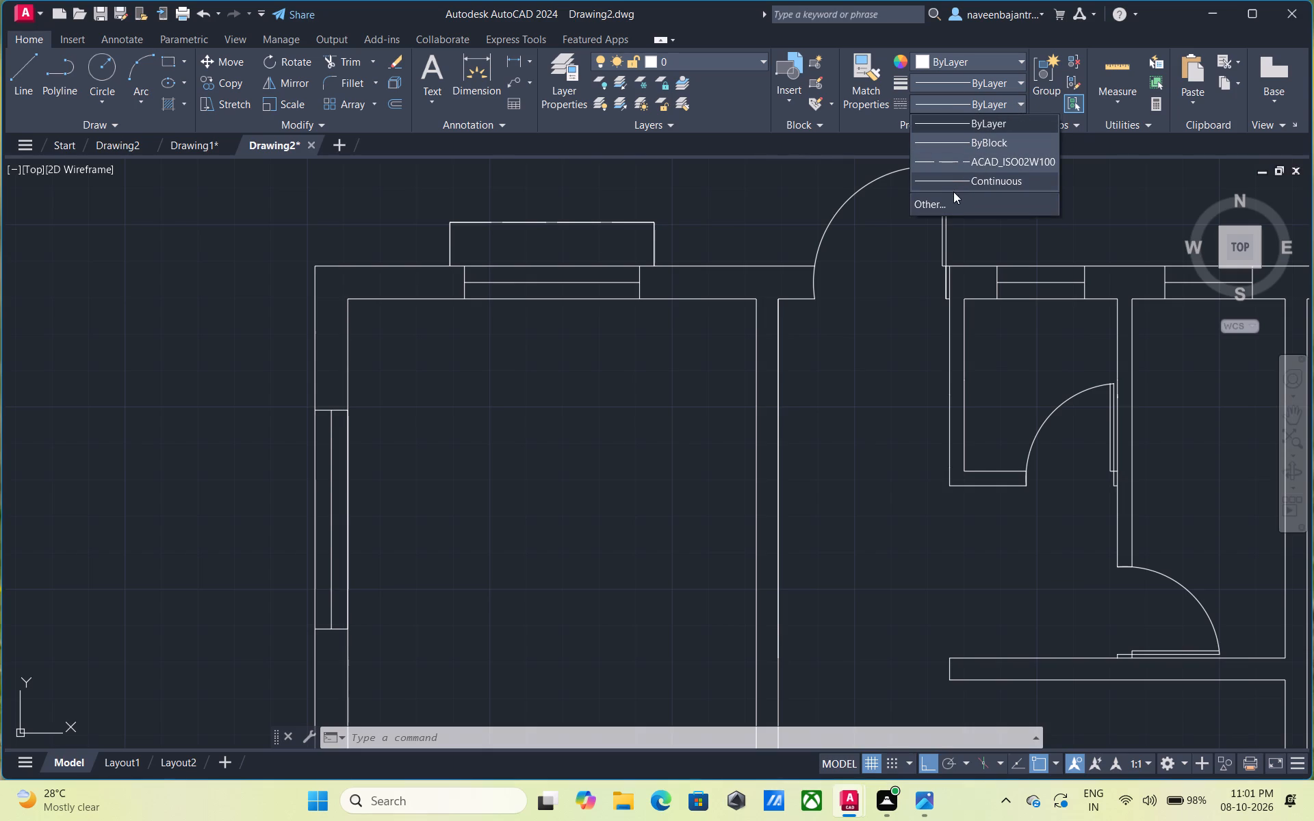
click(930, 201)
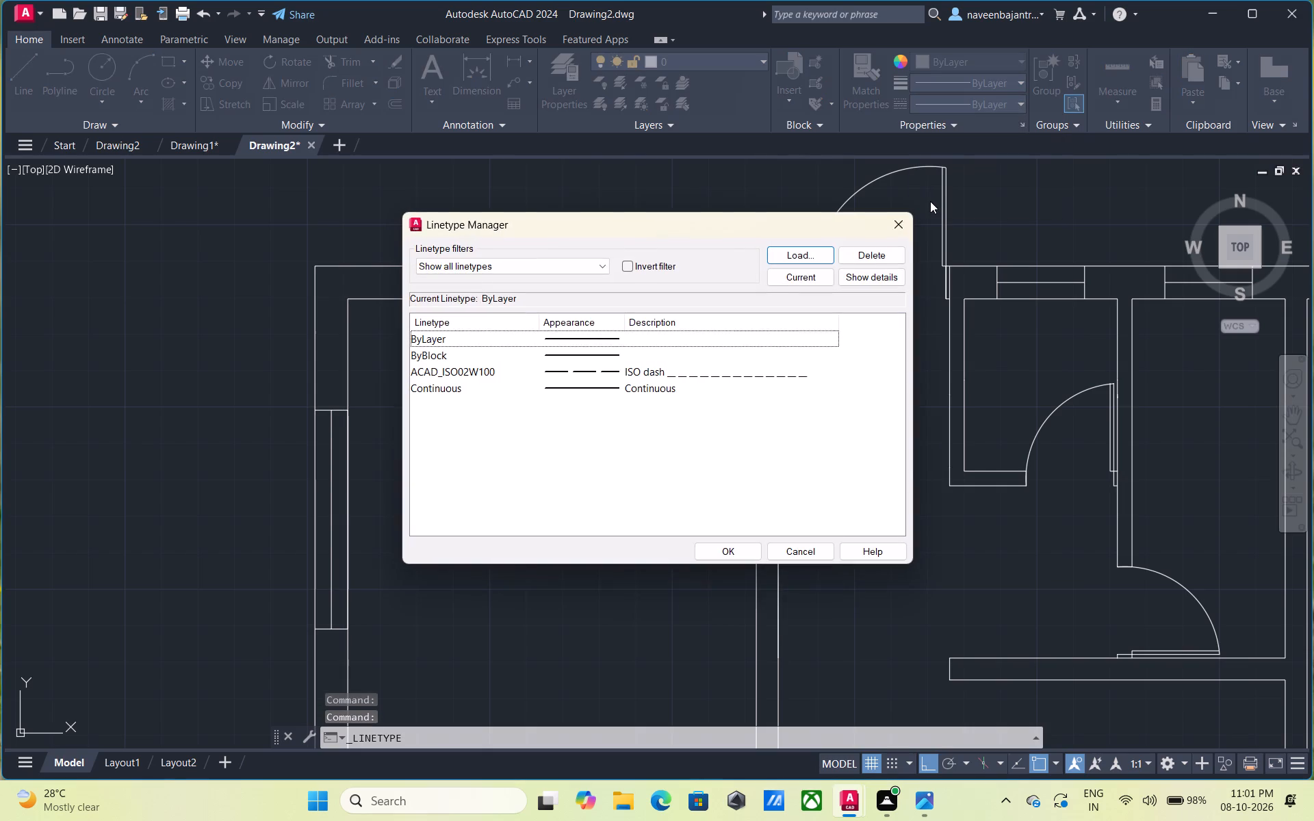
click(793, 256)
scroll(727, 411, down, 3)
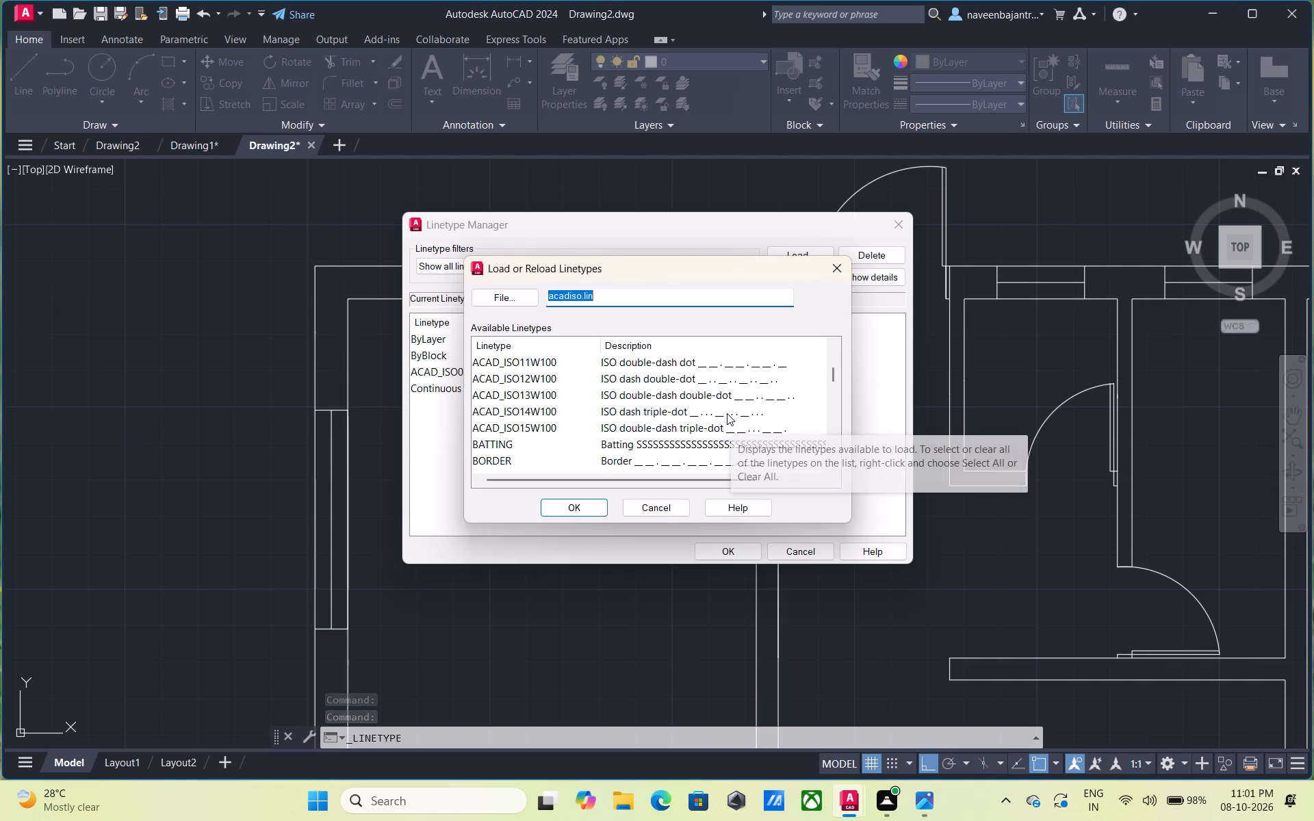
scroll(727, 413, down, 3)
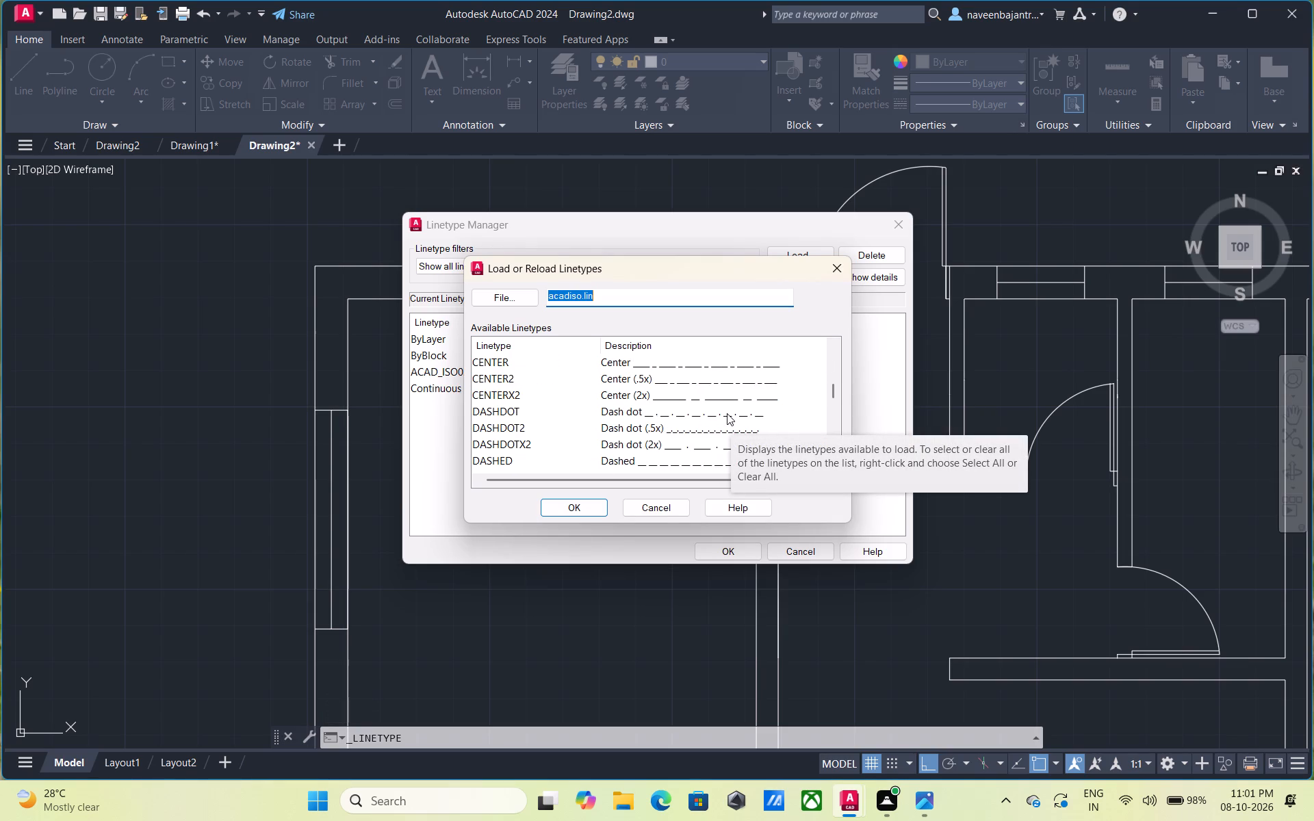
scroll(727, 413, down, 1)
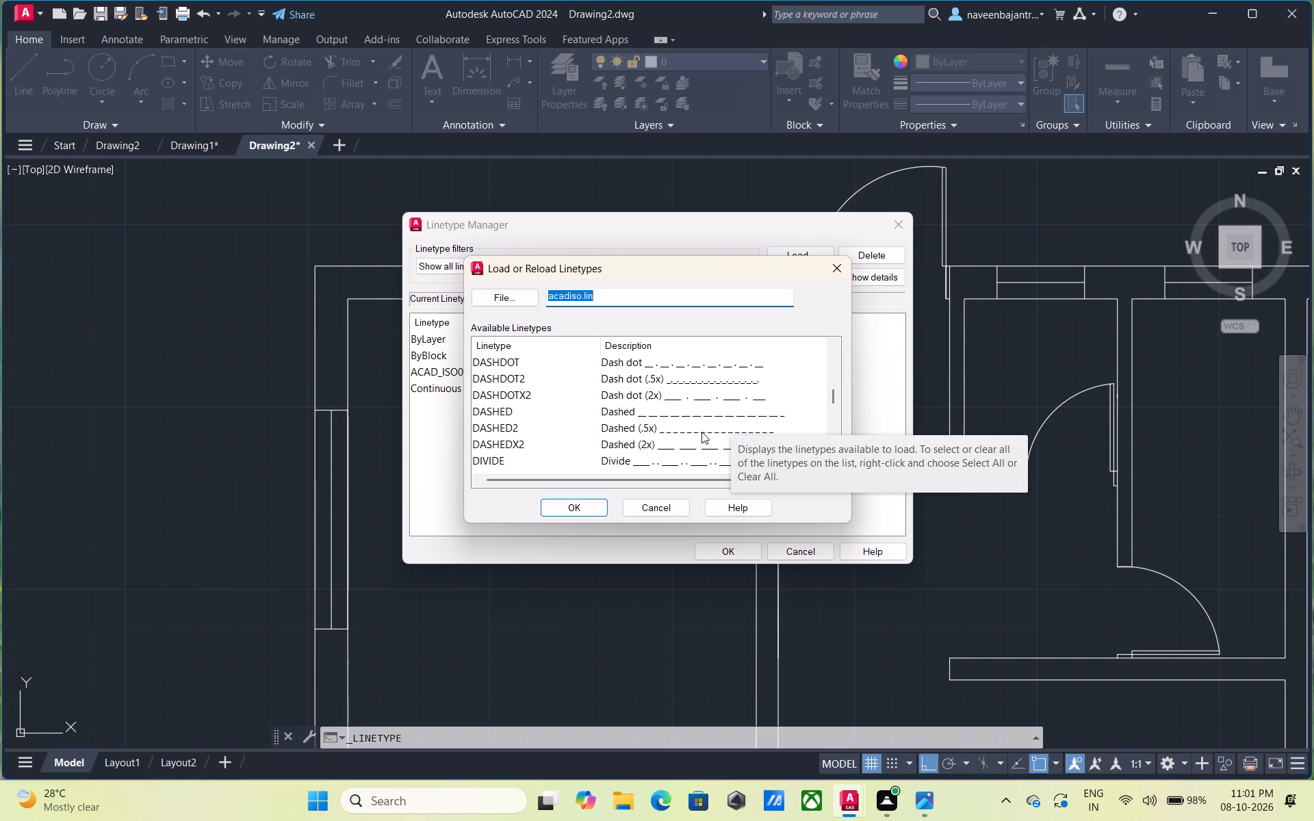
click(701, 432)
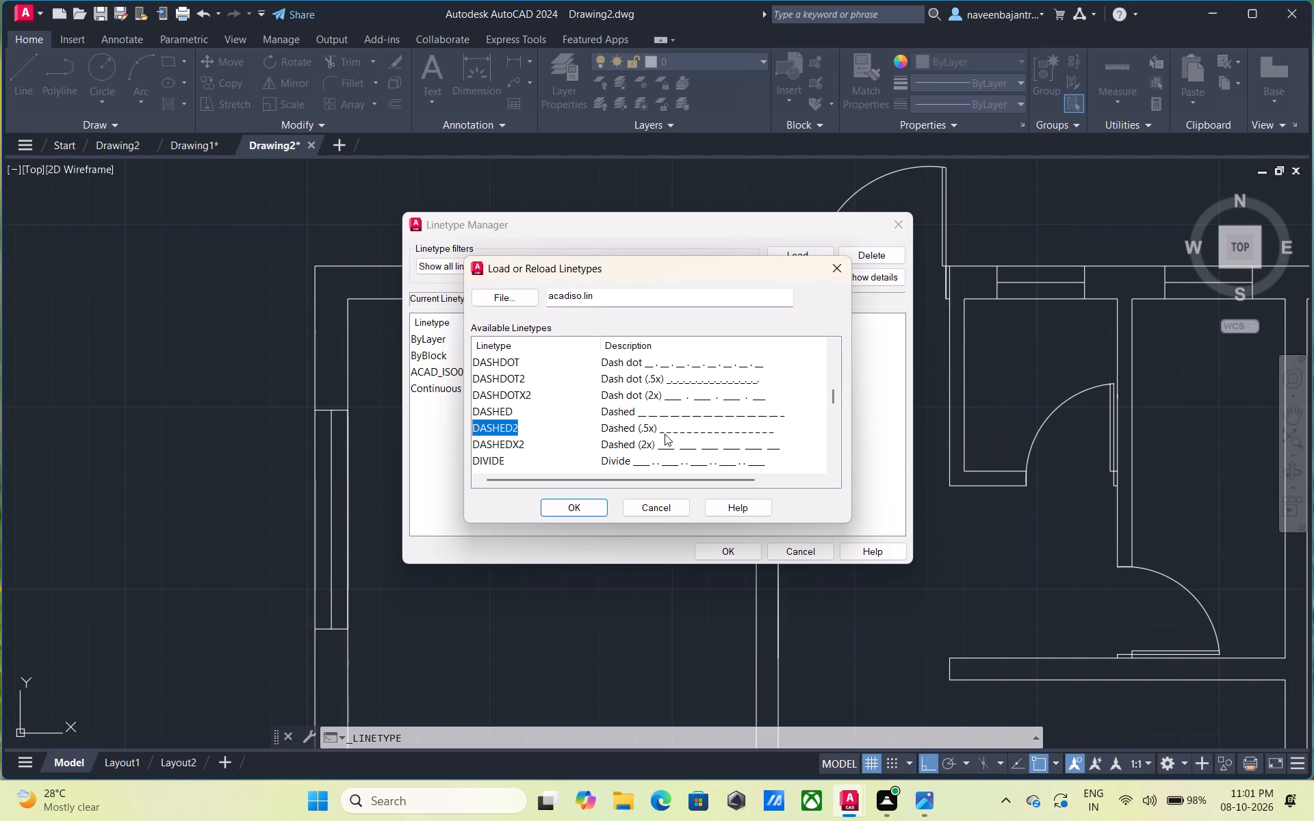
click(582, 513)
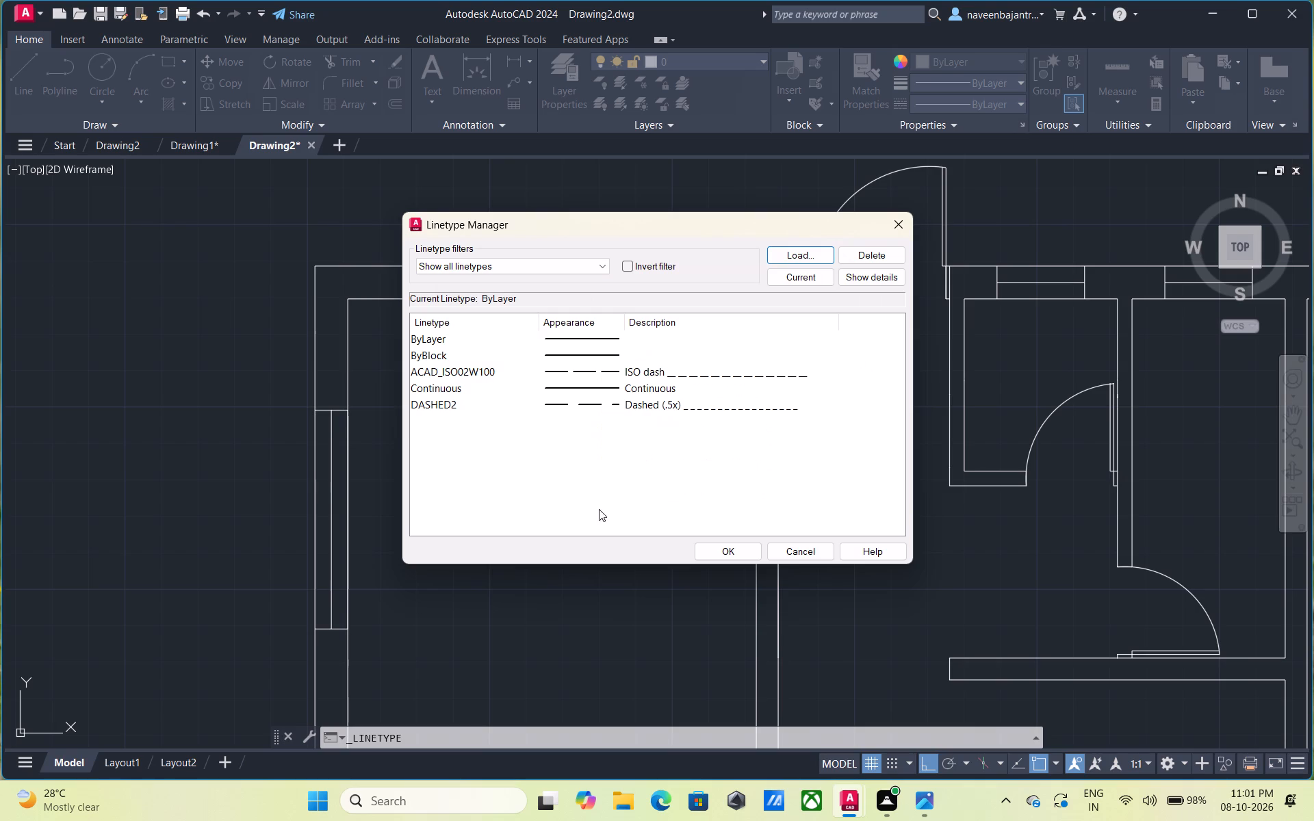
click(646, 405)
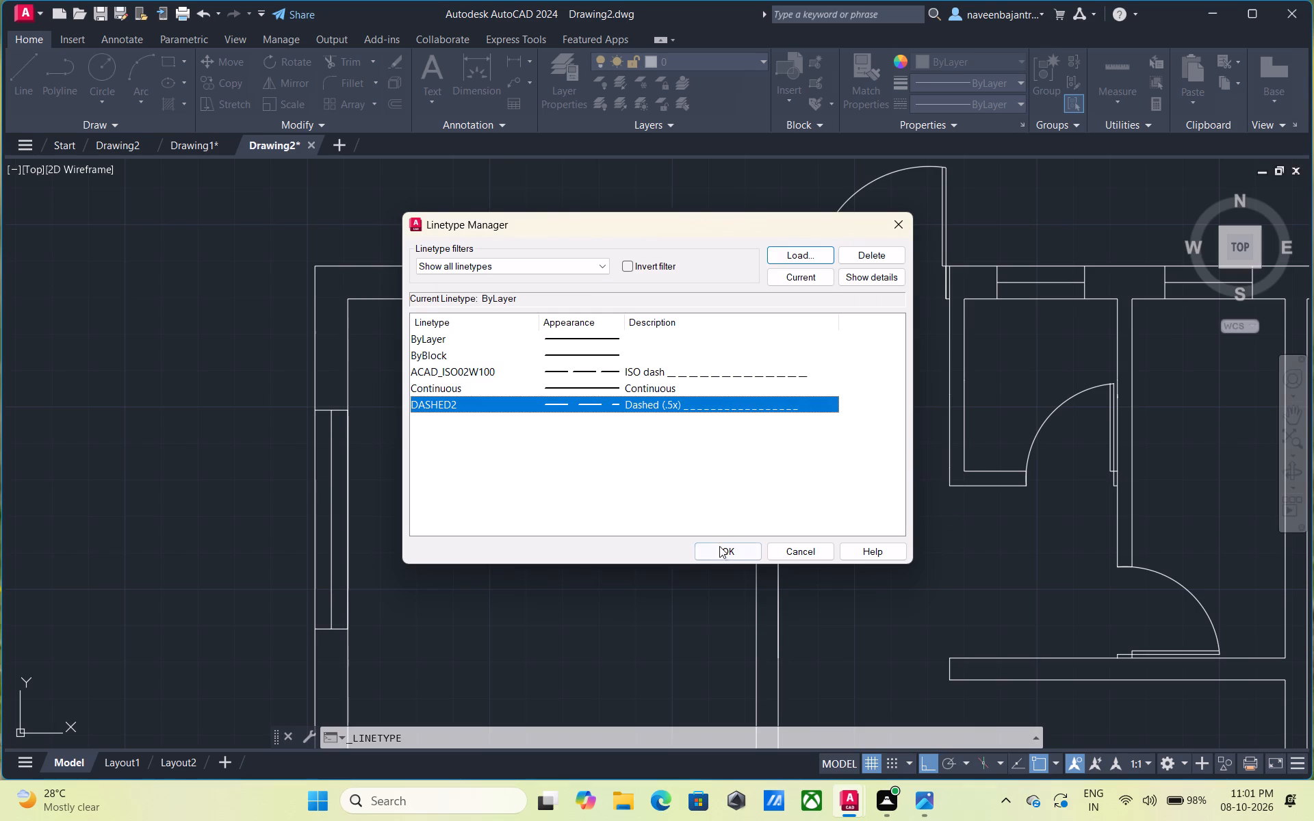
click(720, 548)
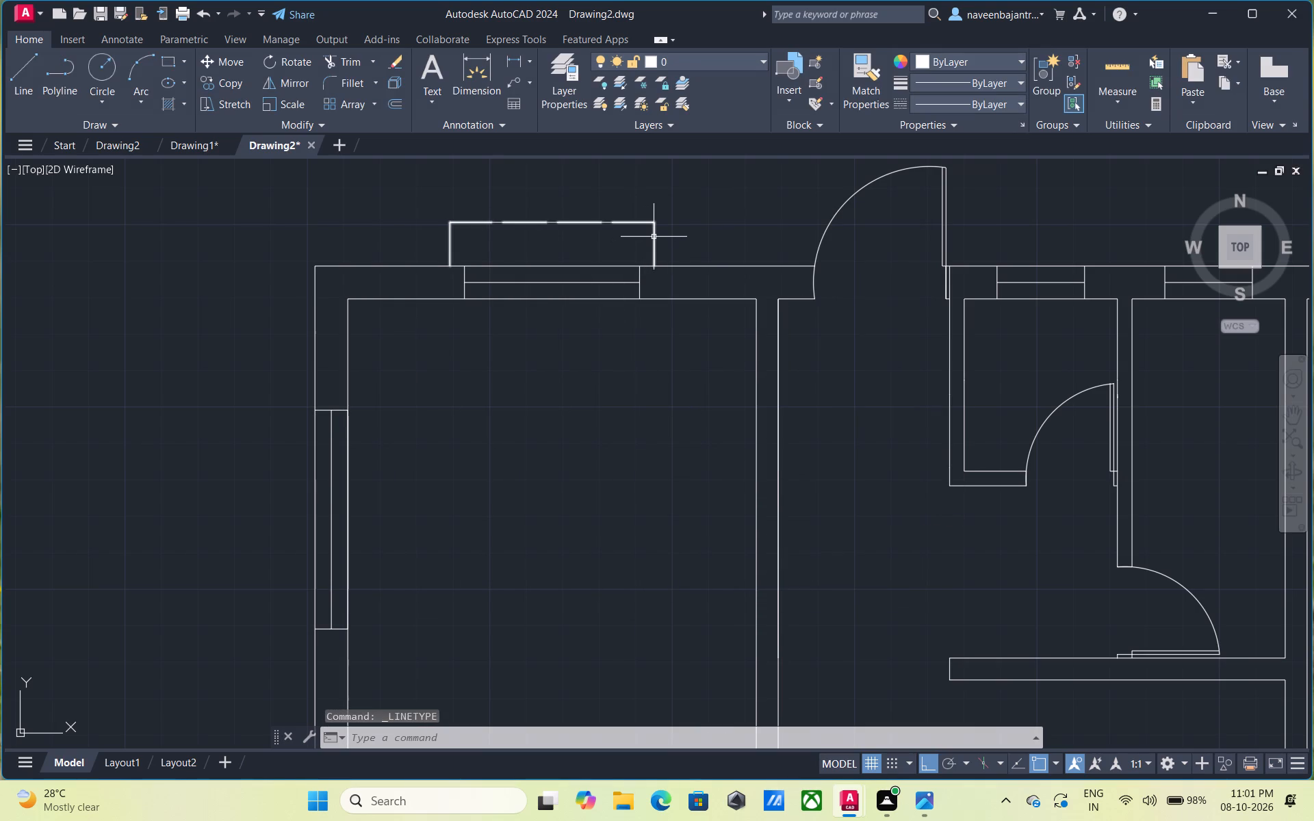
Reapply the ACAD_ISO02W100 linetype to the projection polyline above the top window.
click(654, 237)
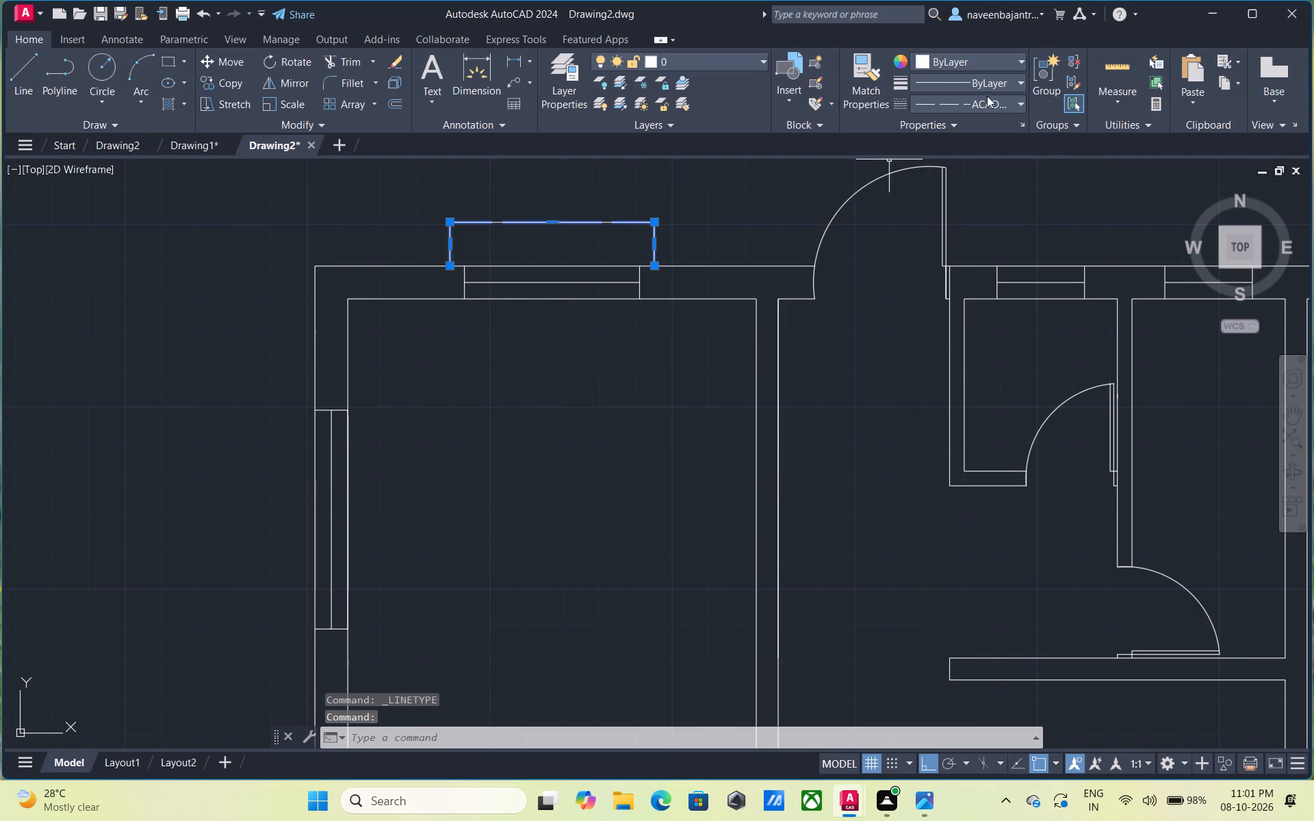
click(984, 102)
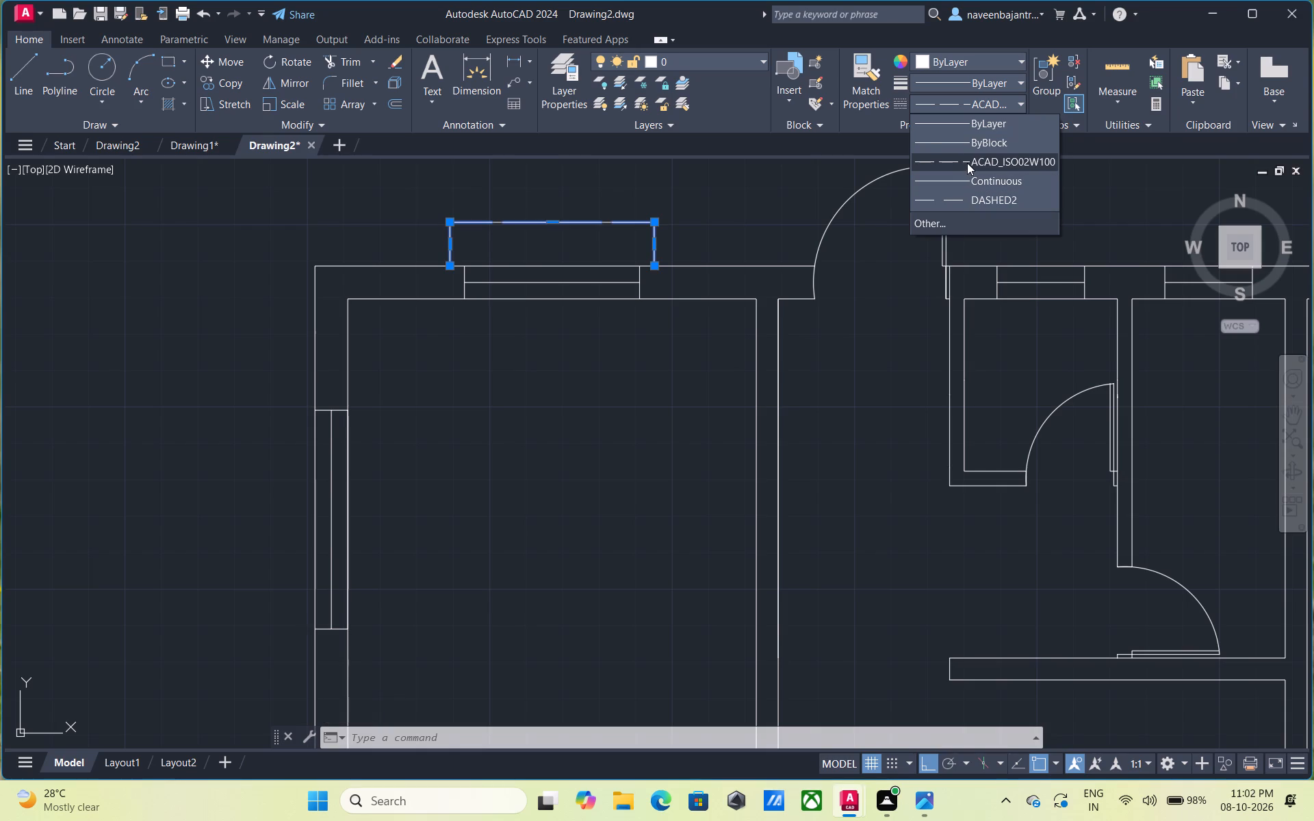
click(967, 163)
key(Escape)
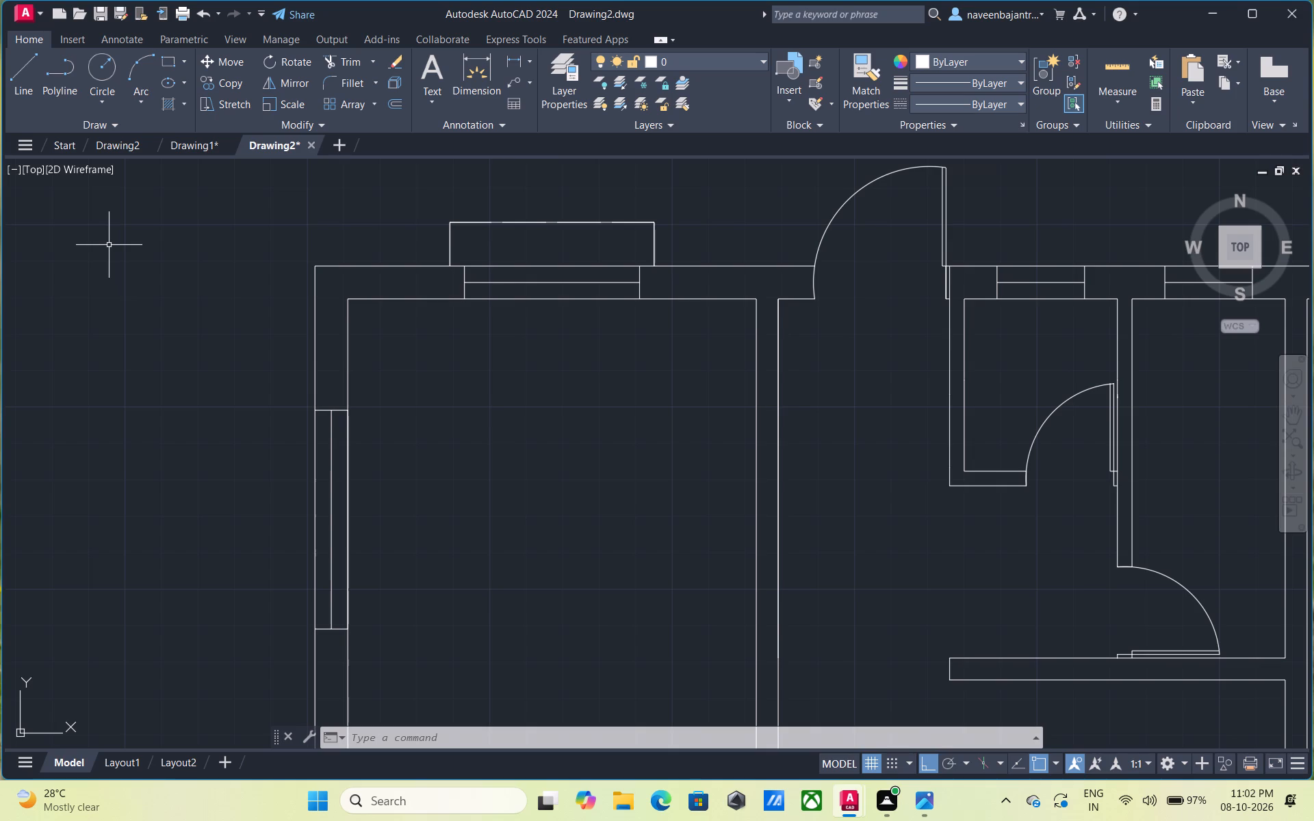
Draw a short horizontal test line in the empty space outside the house's upper-left corner.
click(67, 238)
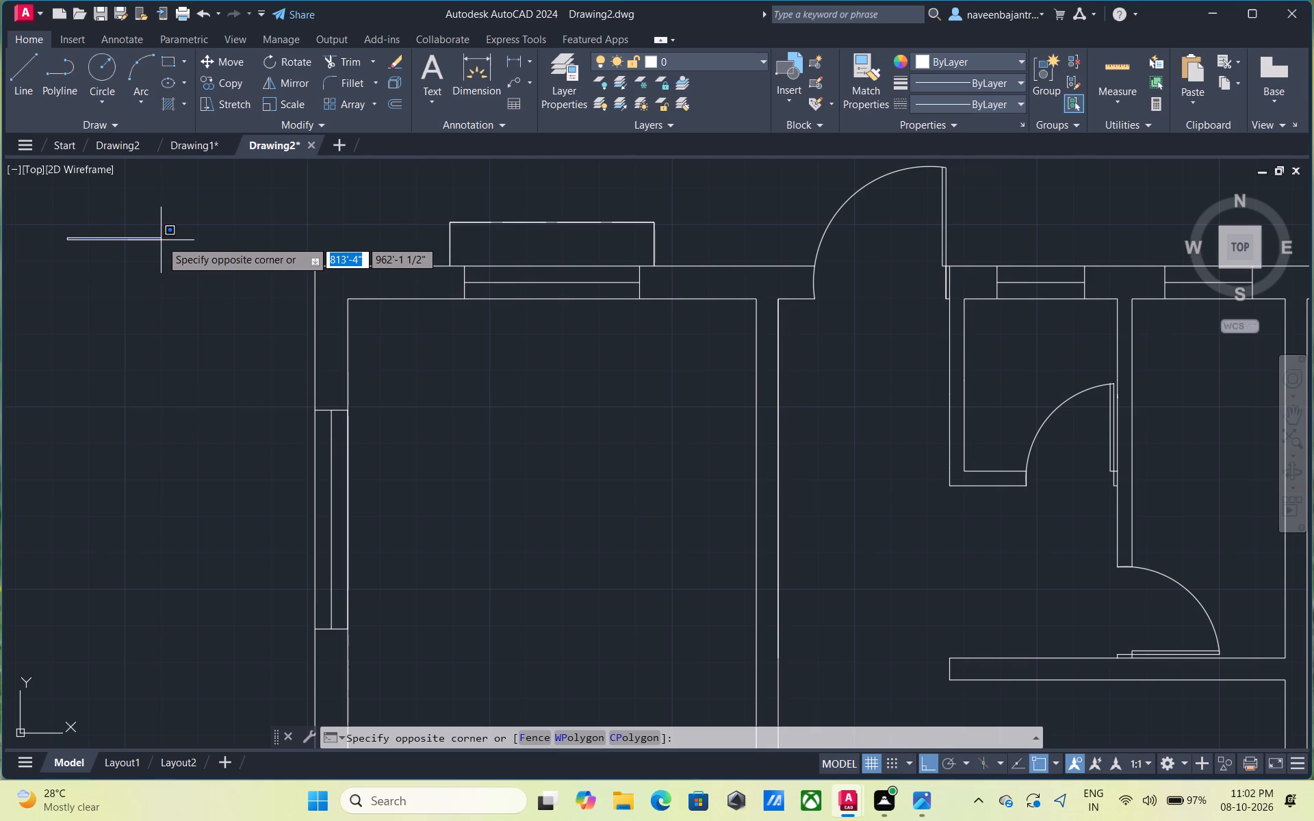
key(Escape)
text(l)
key(space)
click(97, 242)
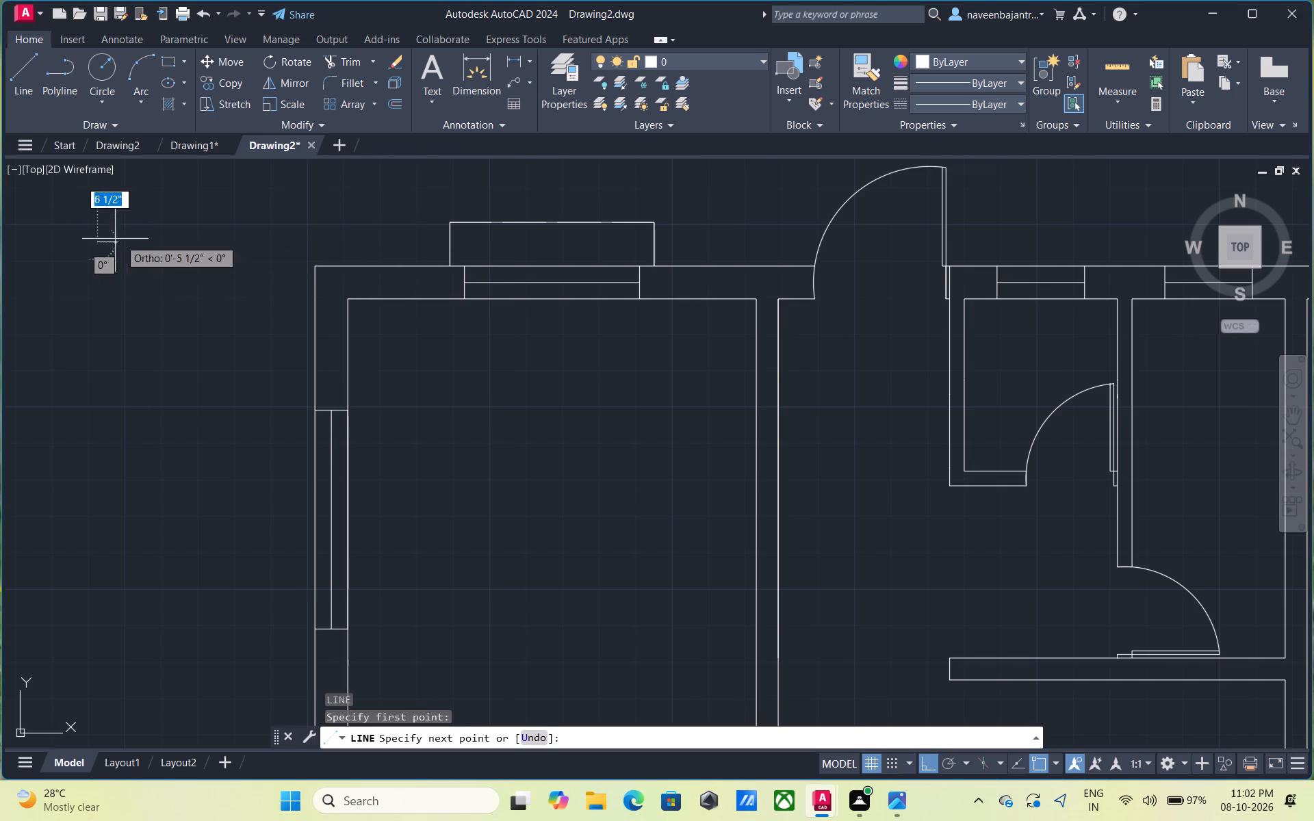
click(243, 242)
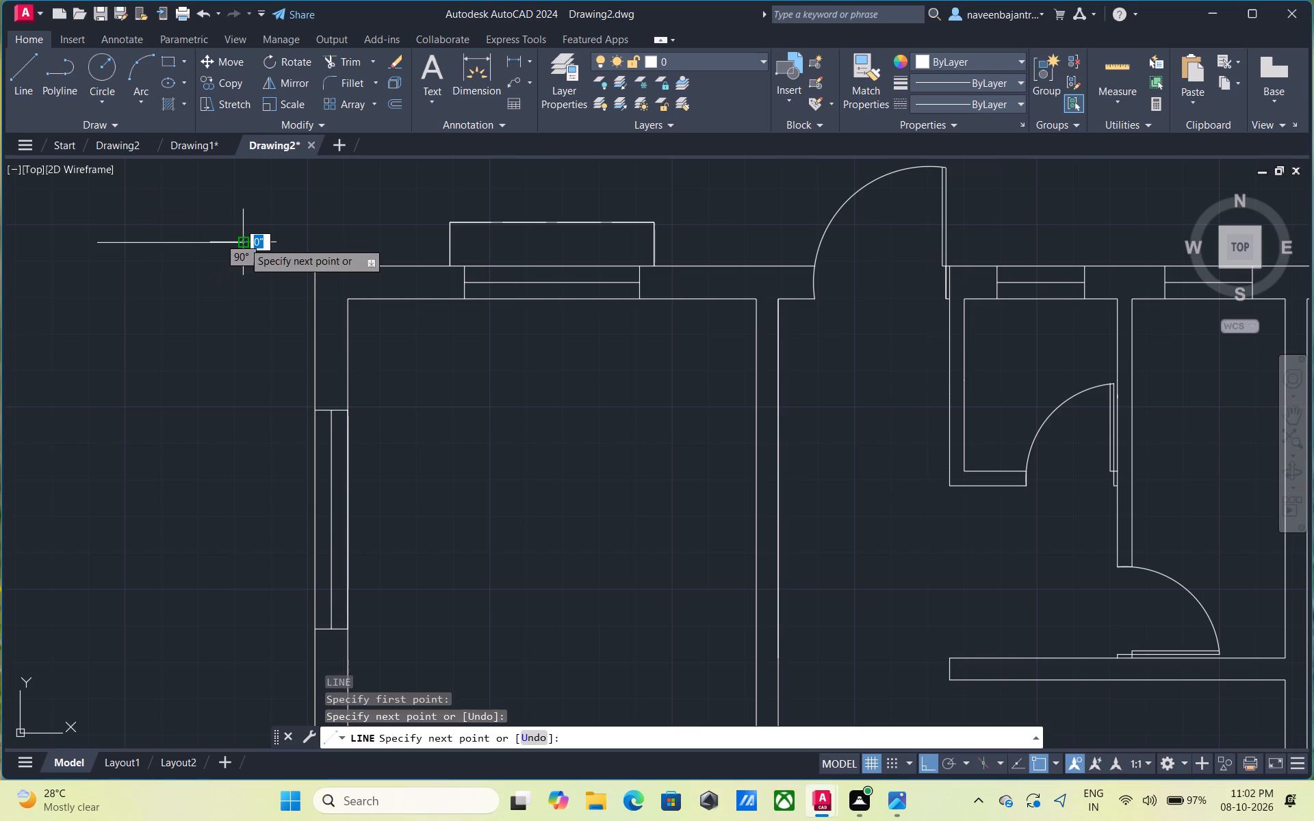
key(Escape)
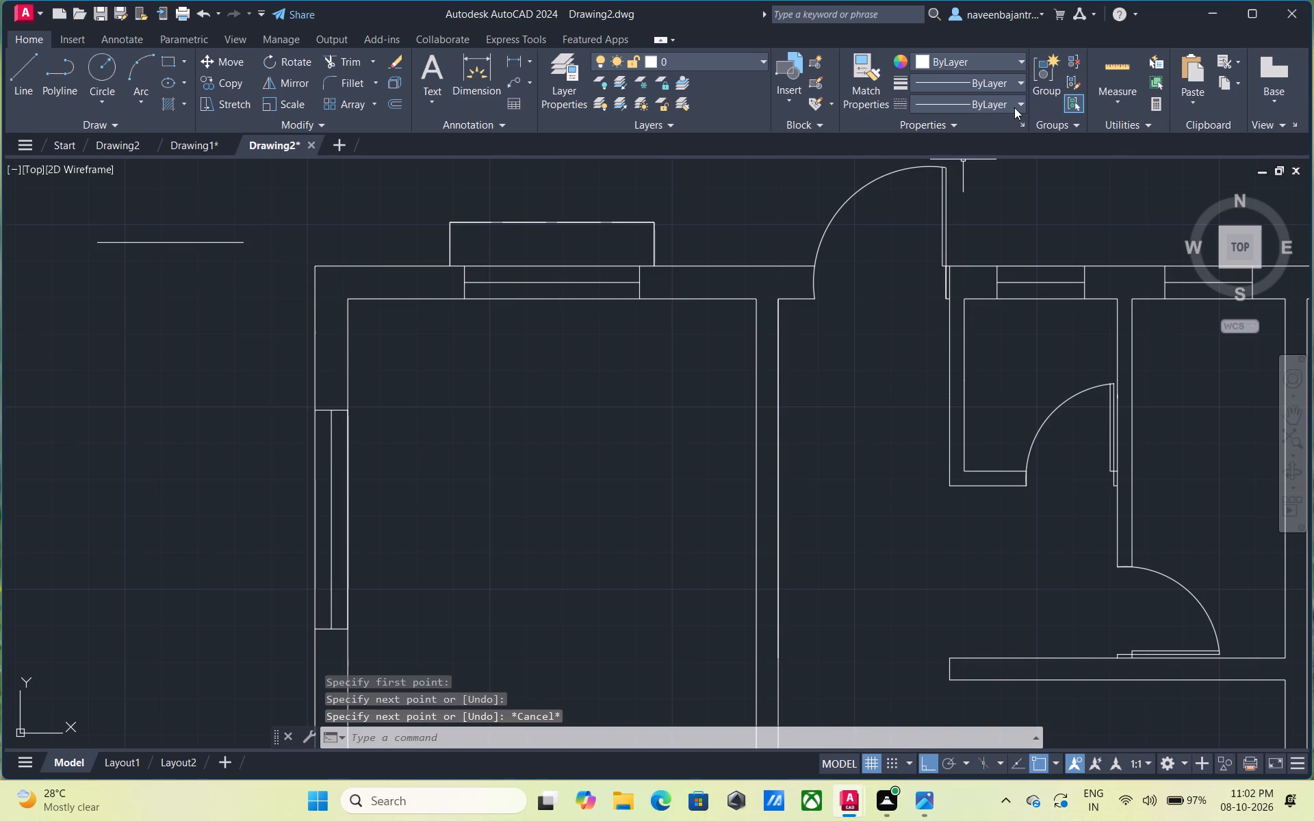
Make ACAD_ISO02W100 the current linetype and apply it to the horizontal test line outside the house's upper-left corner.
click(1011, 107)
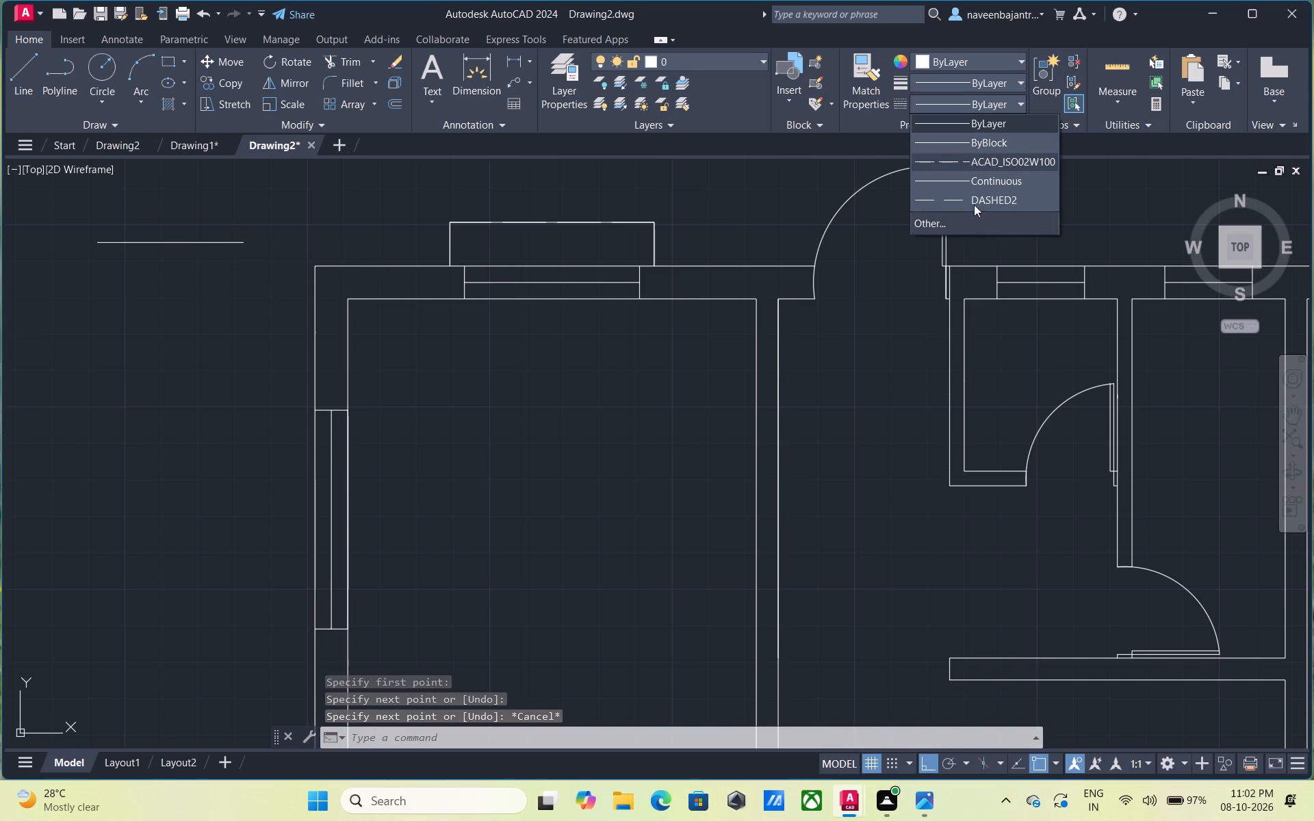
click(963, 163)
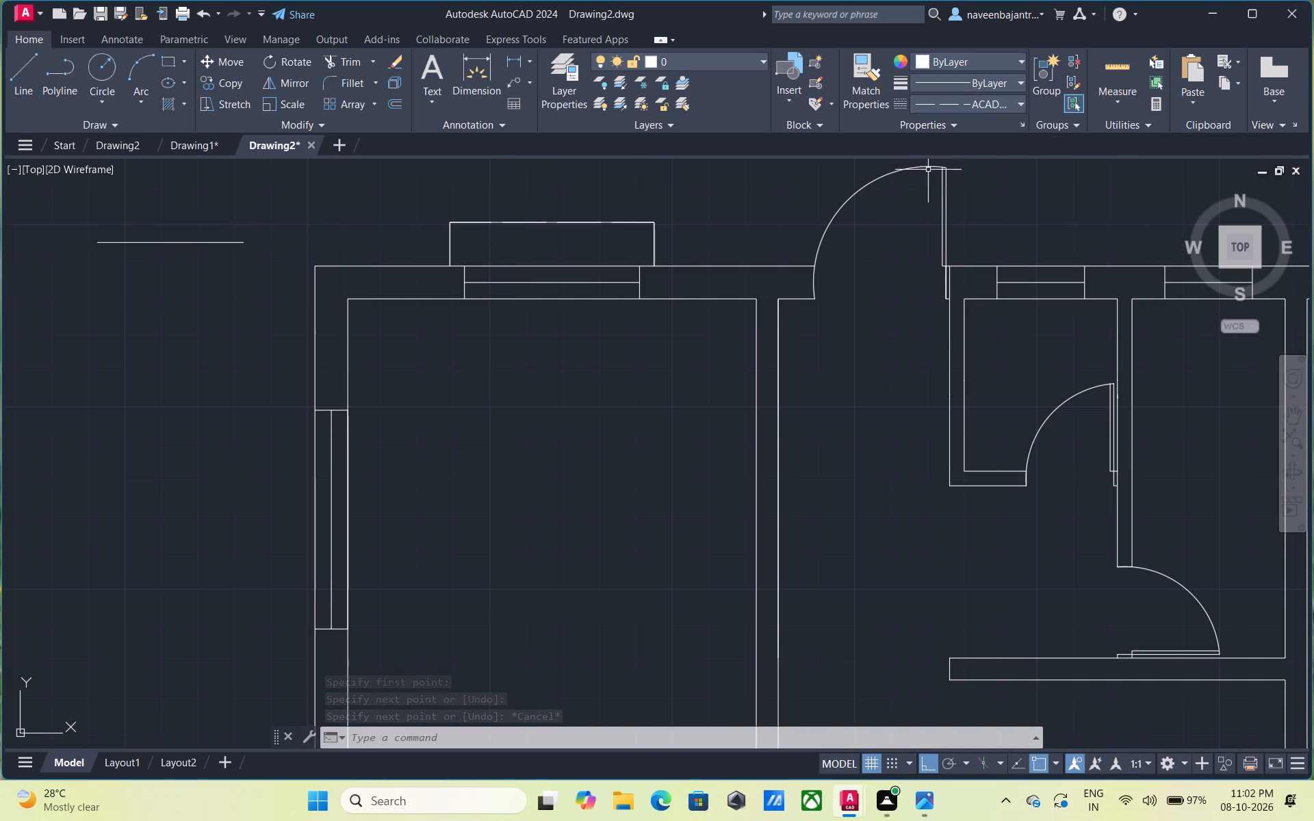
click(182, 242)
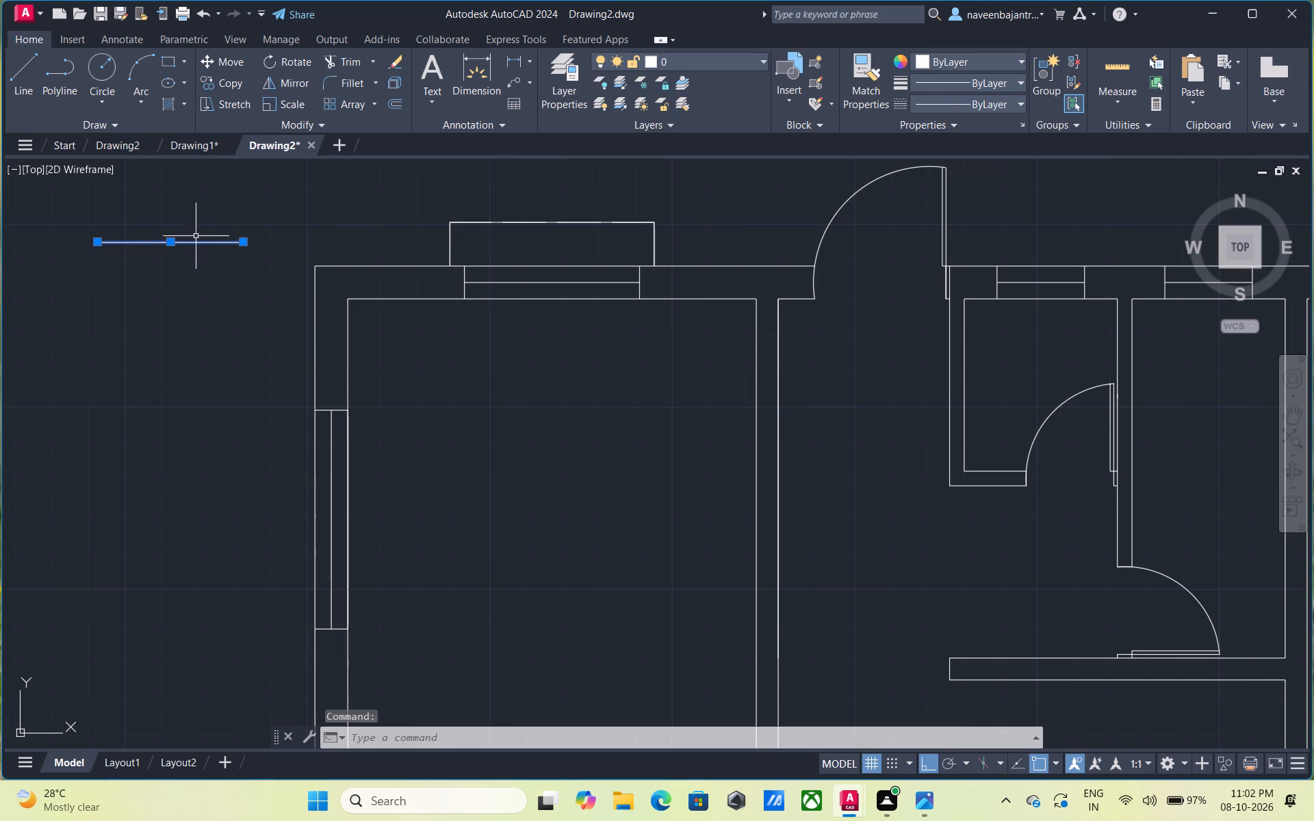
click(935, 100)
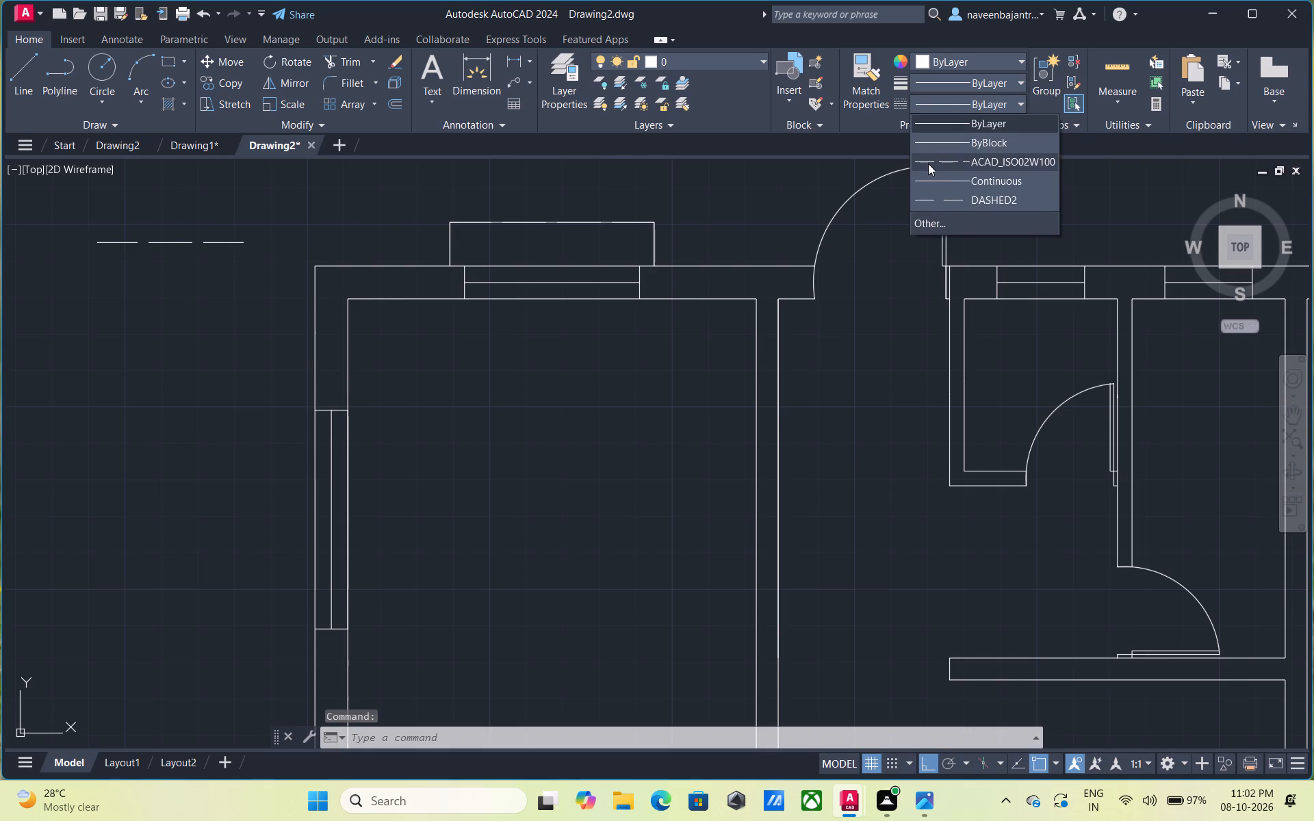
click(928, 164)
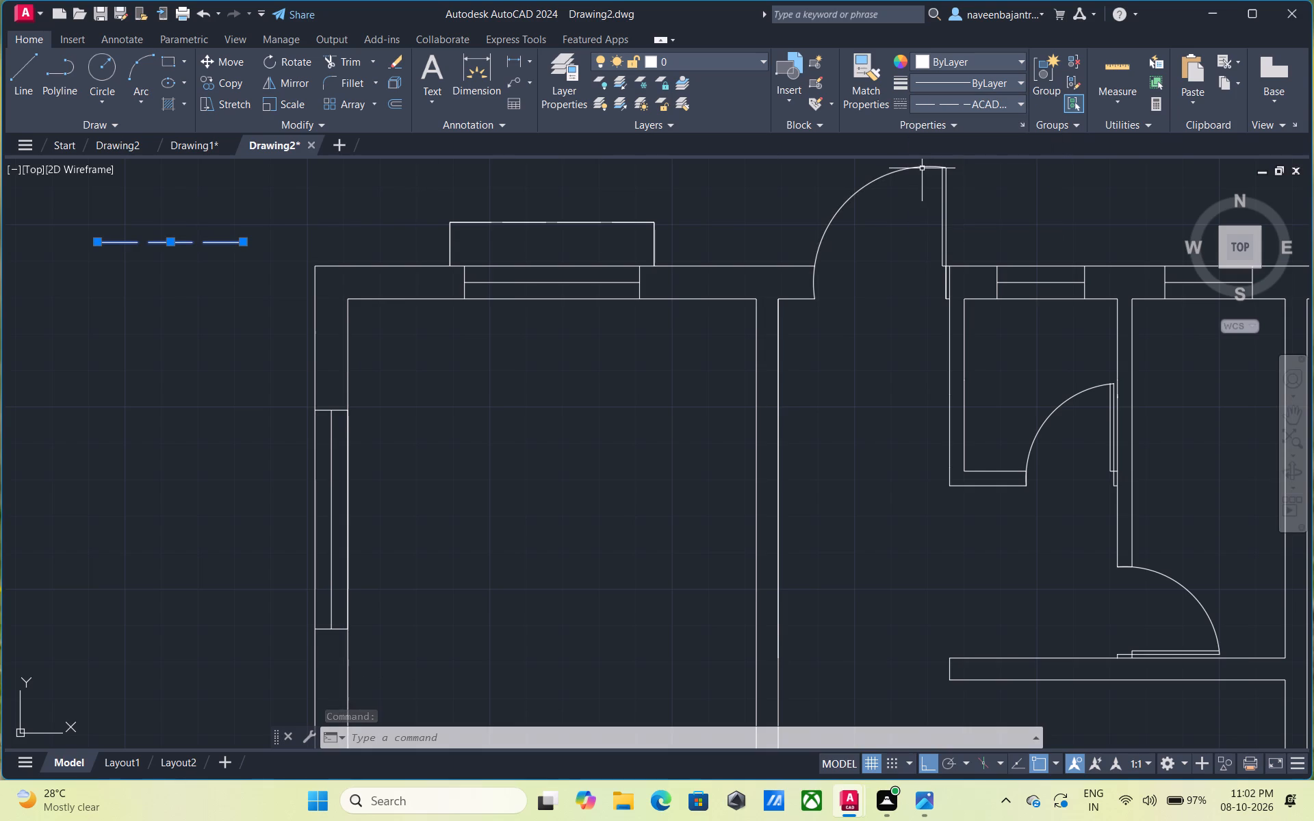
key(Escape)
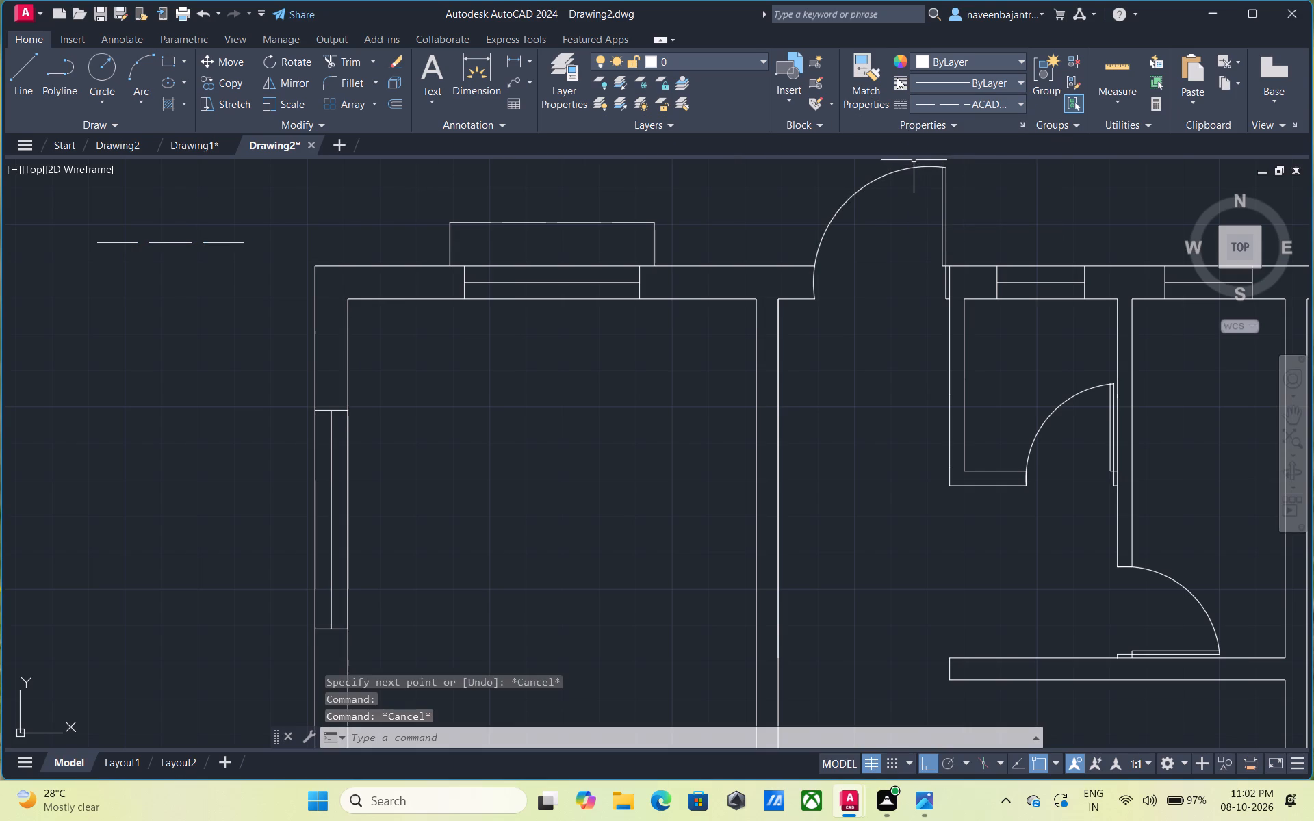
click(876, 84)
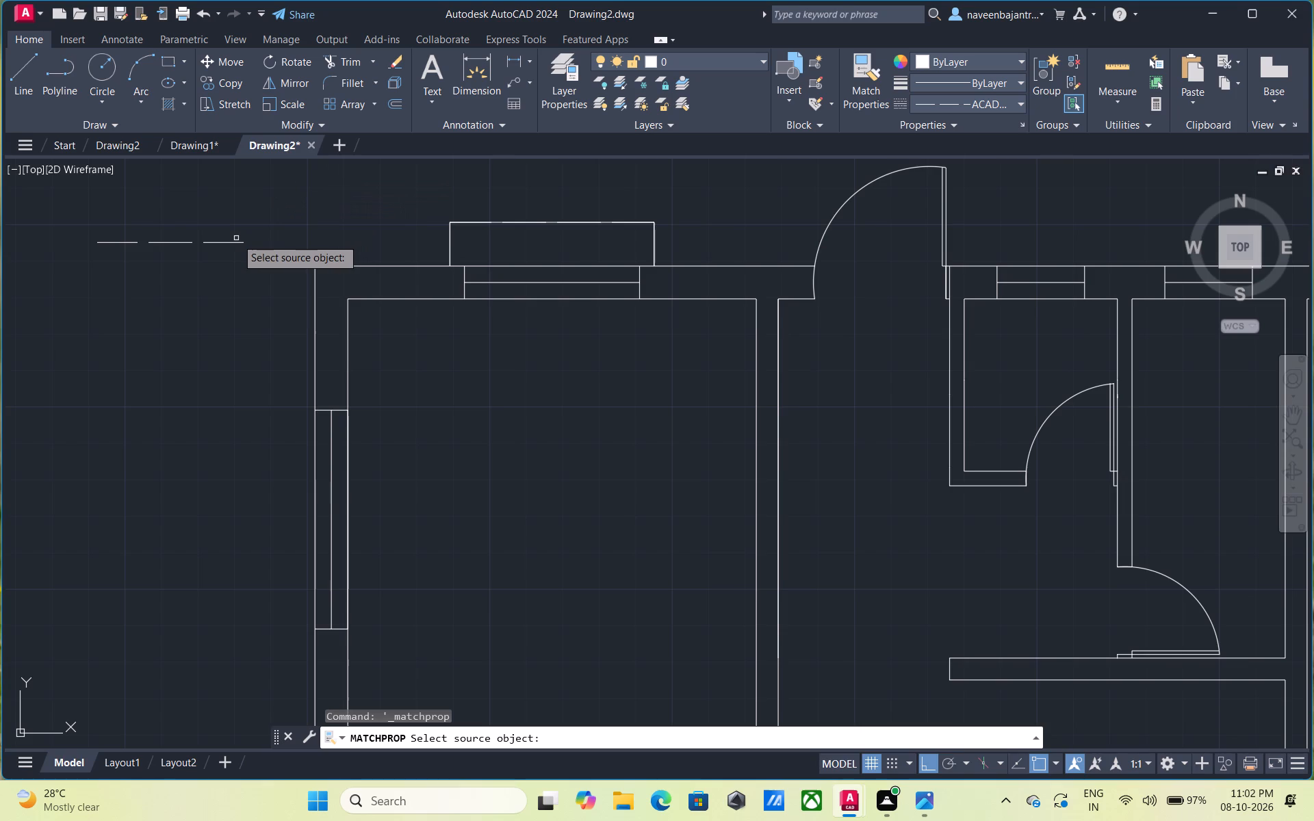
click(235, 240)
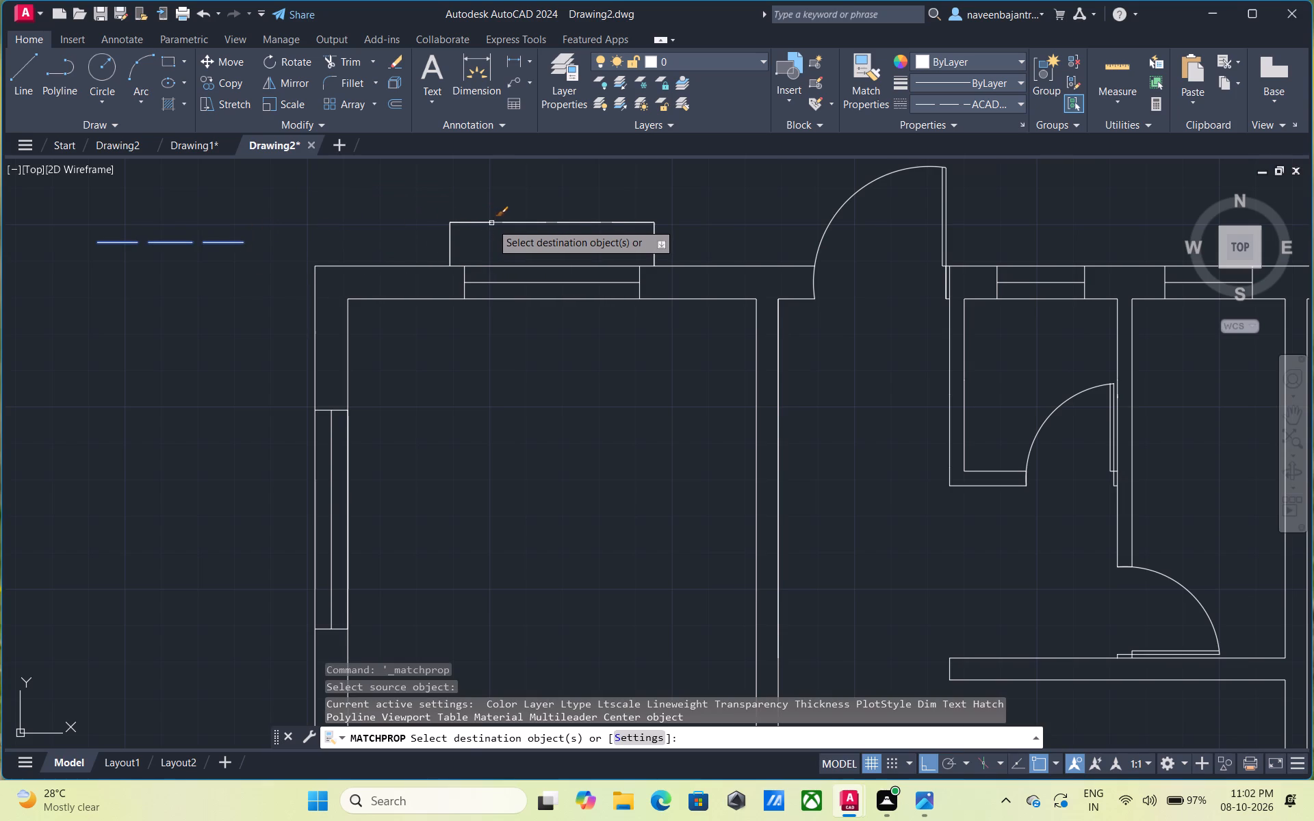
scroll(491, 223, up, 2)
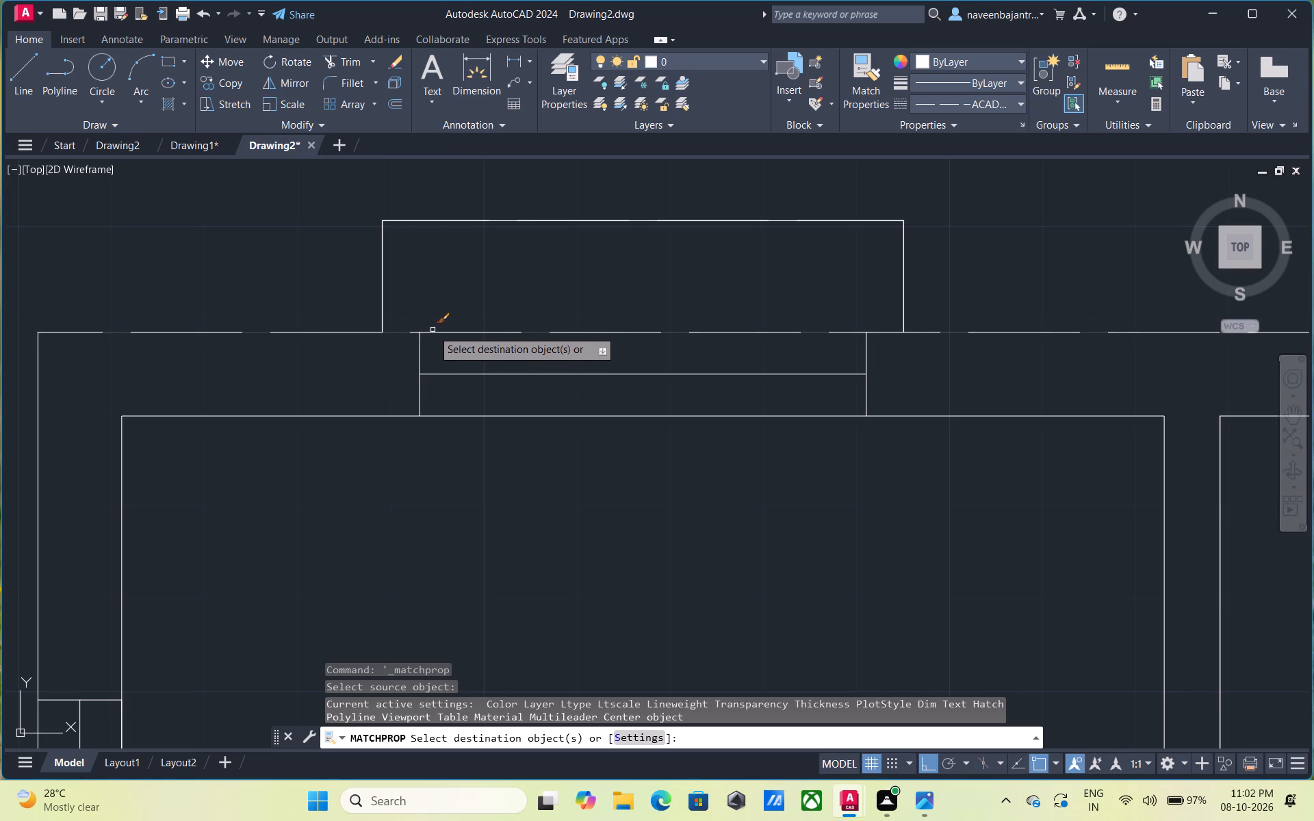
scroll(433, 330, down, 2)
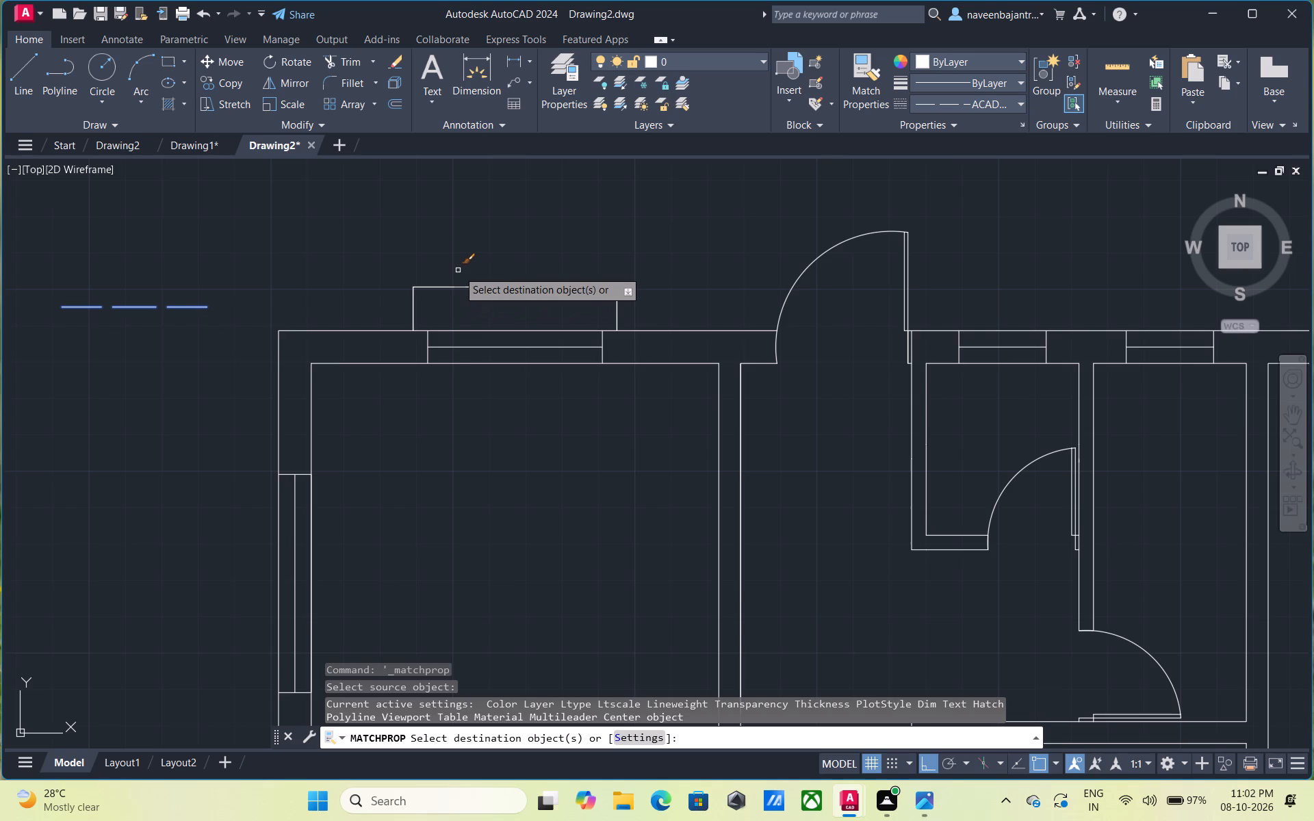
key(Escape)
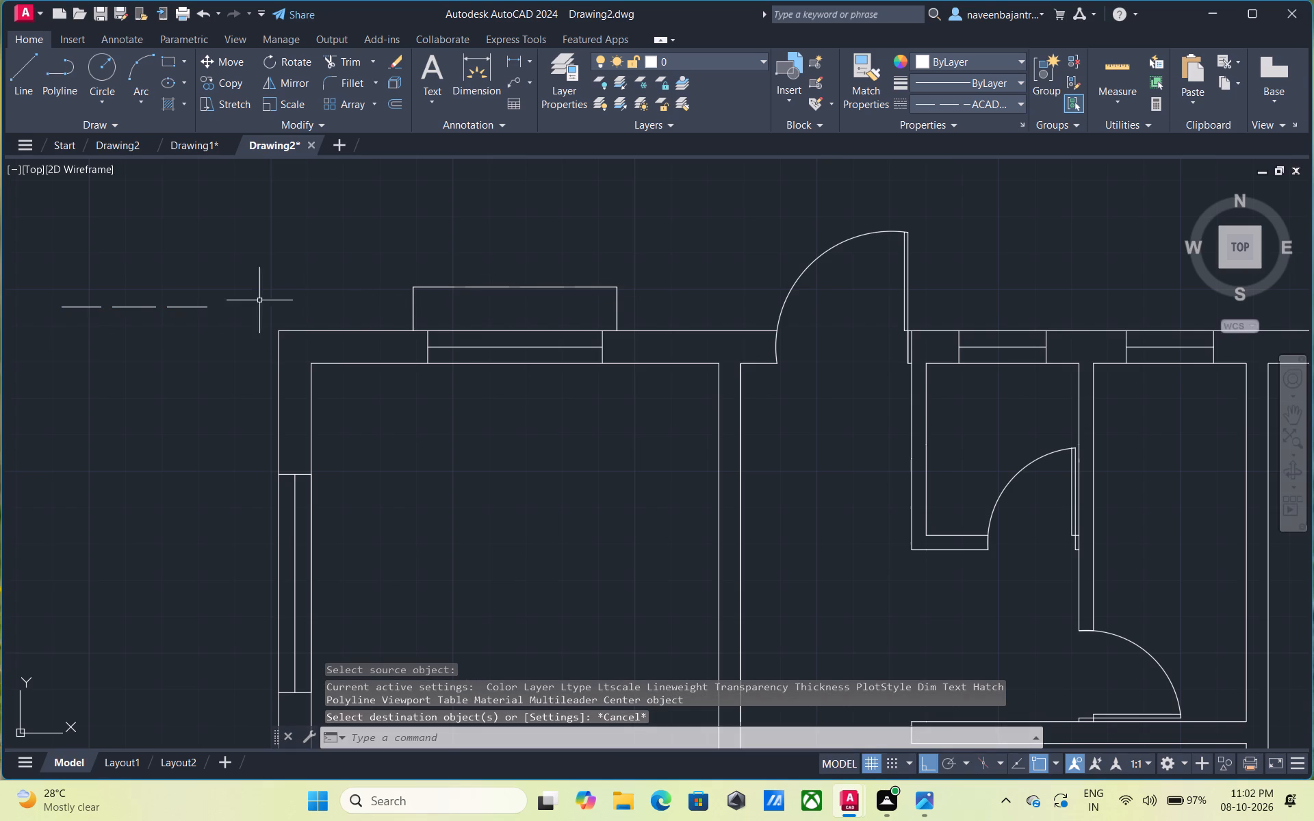
Erase the horizontal test line outside the house's upper-left corner.
click(193, 308)
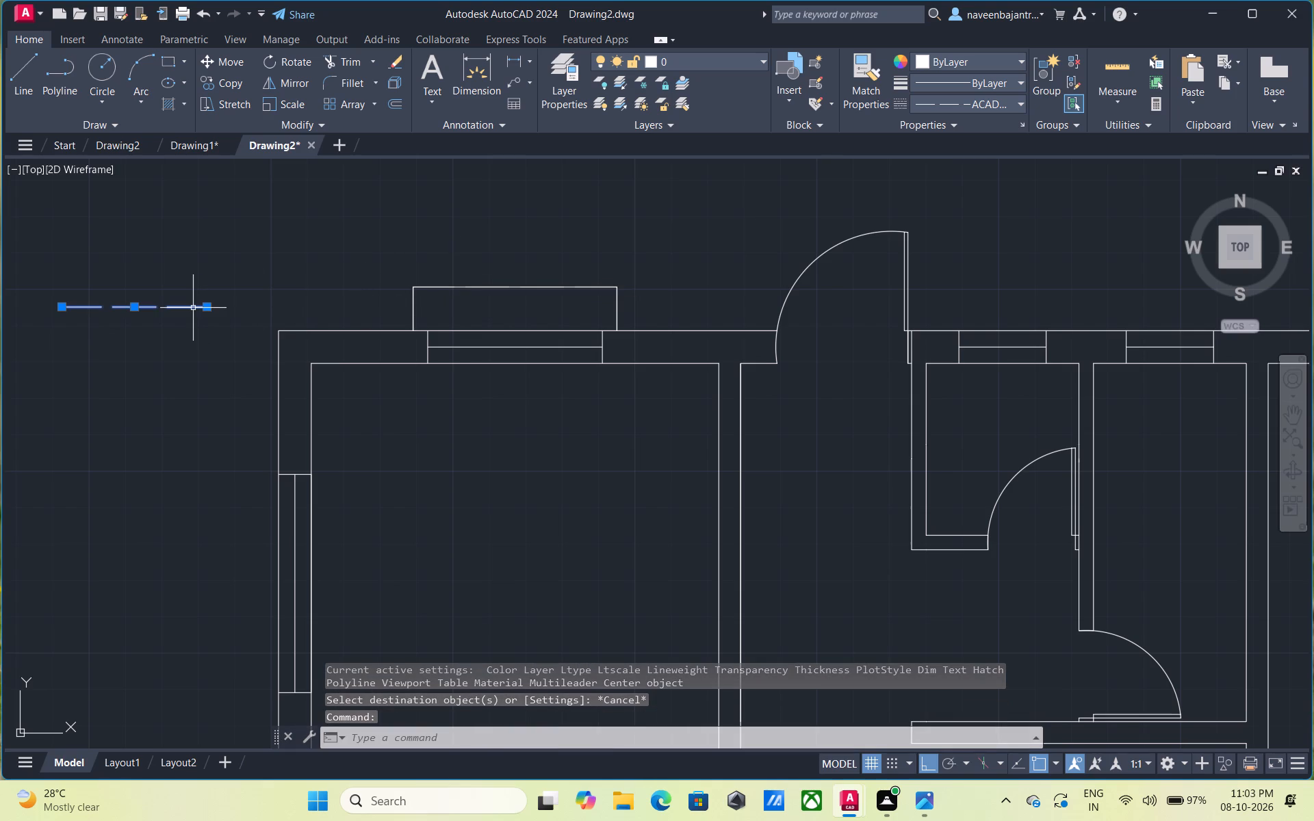
key(Delete)
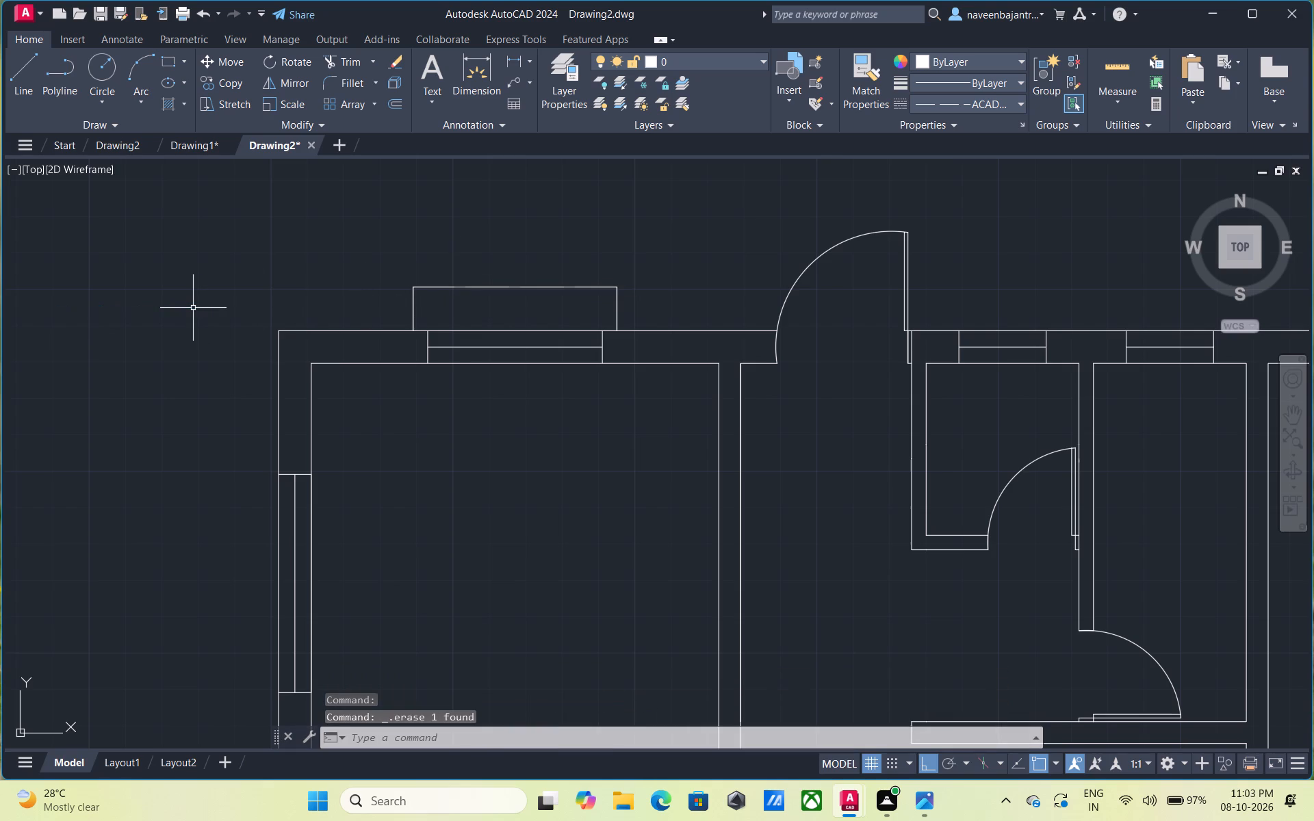
key(Escape)
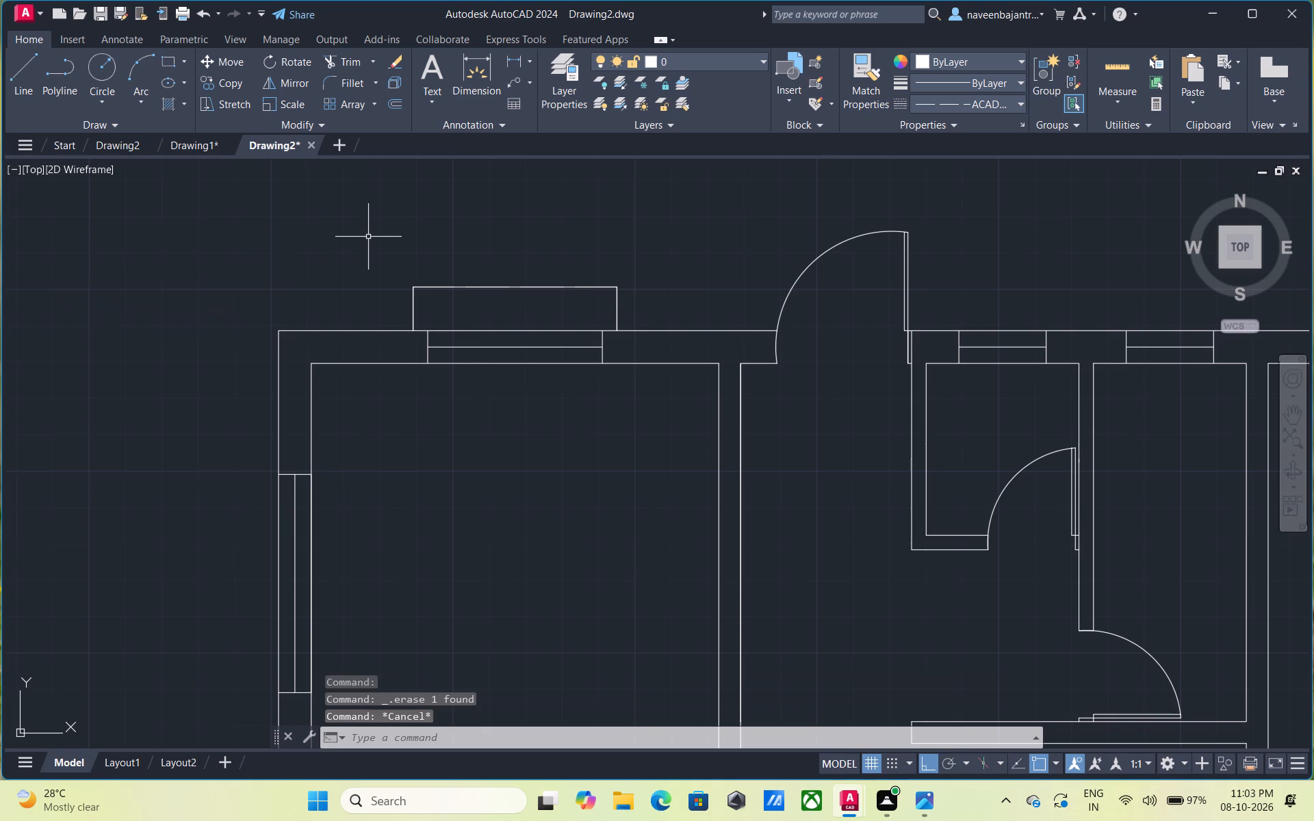
Erase the projection polyline outside the upper-left room's top window, keeping the separate lines underneath it.
click(412, 314)
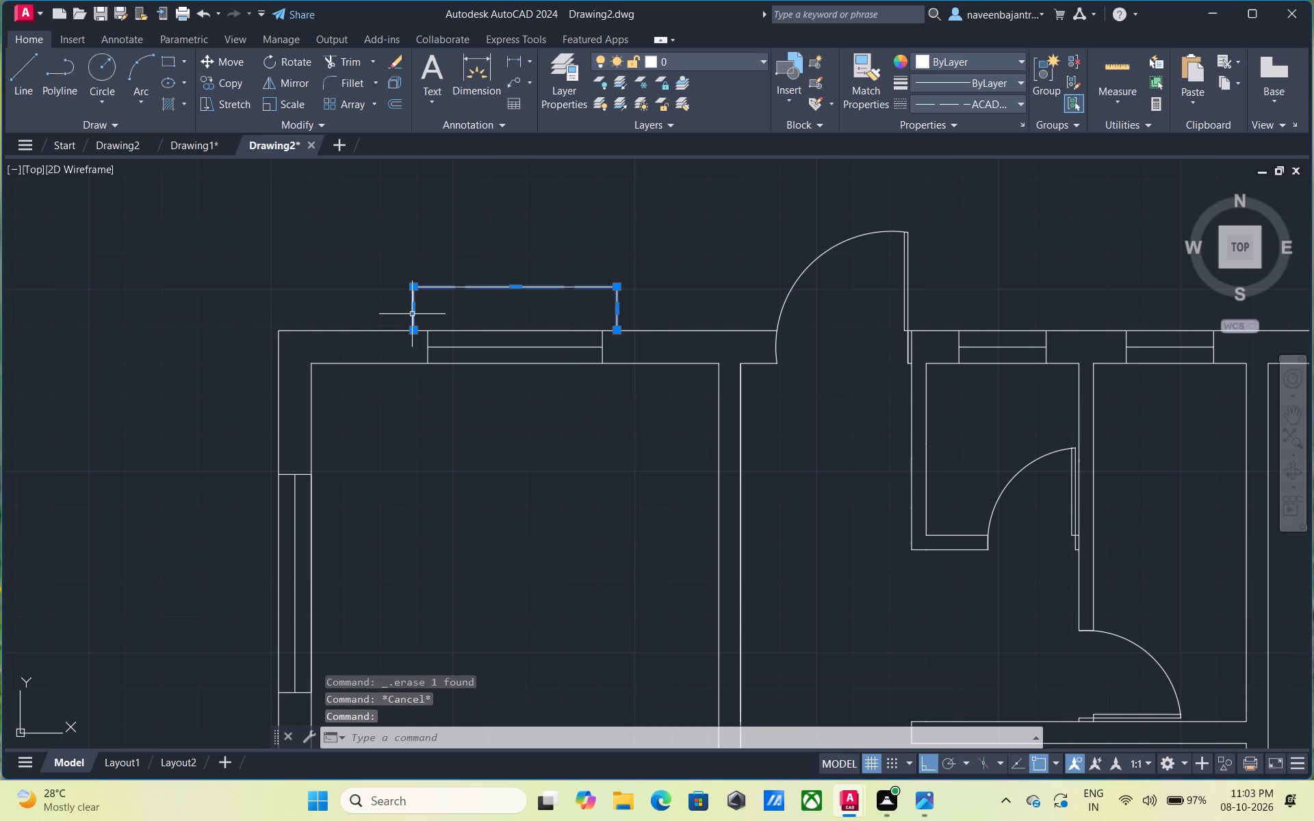
key(Delete)
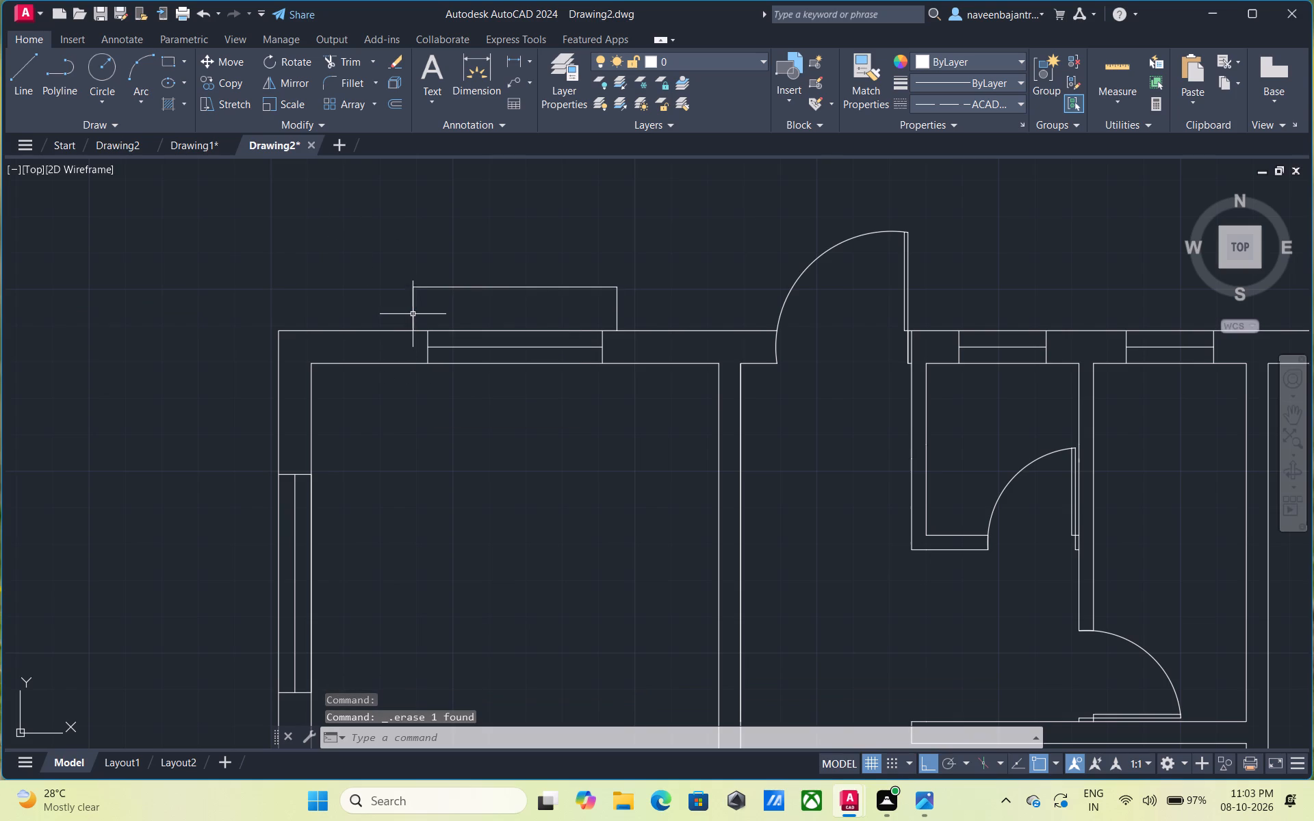
click(413, 313)
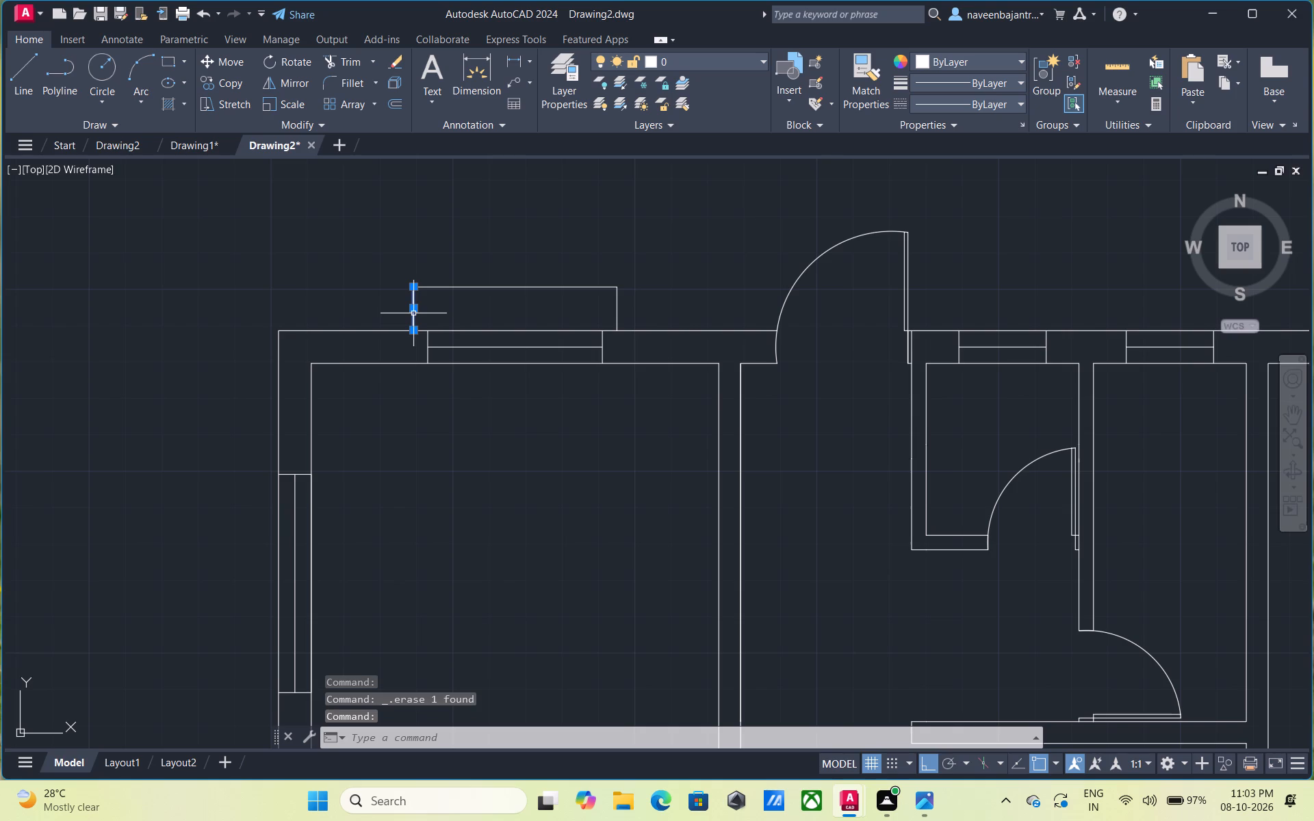
key(Escape)
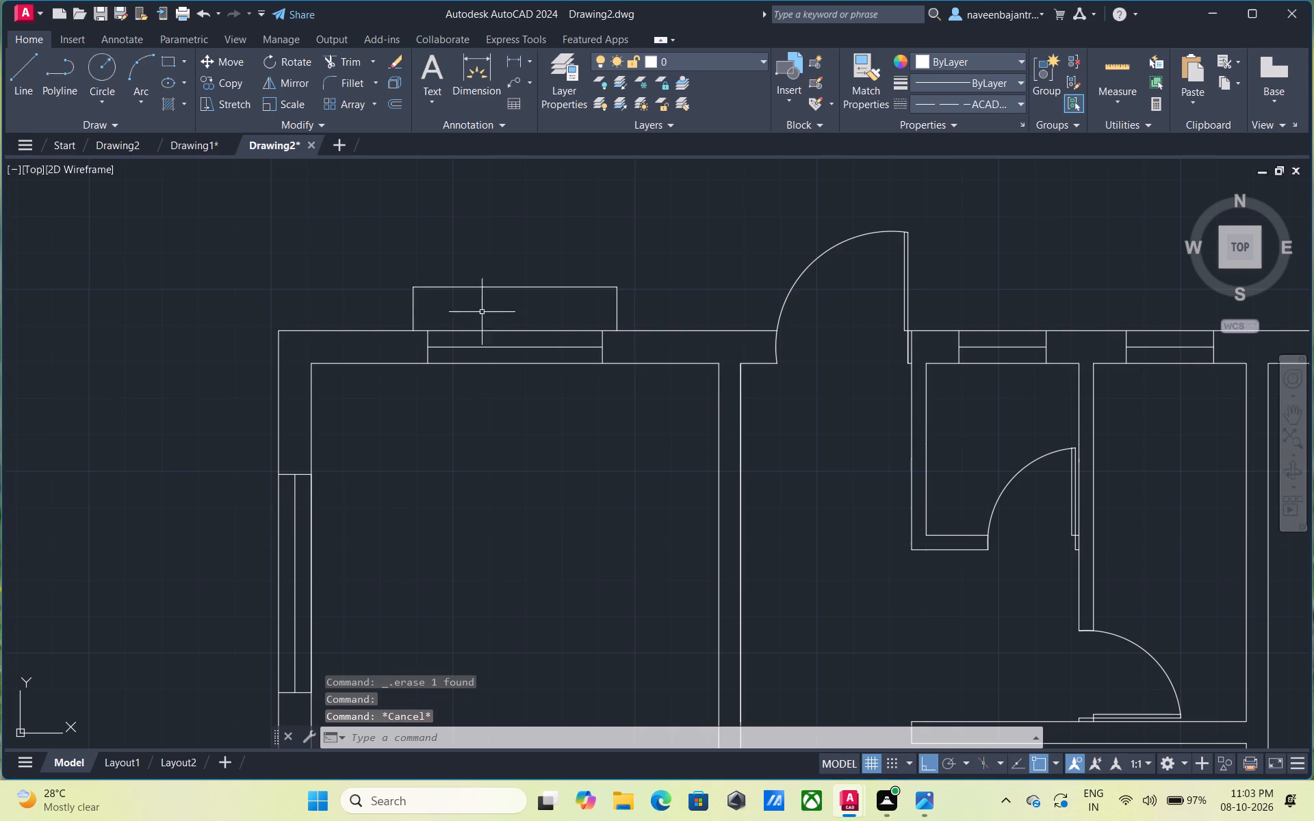
Make DASHED2 the current linetype in the Linetype Manager.
click(990, 101)
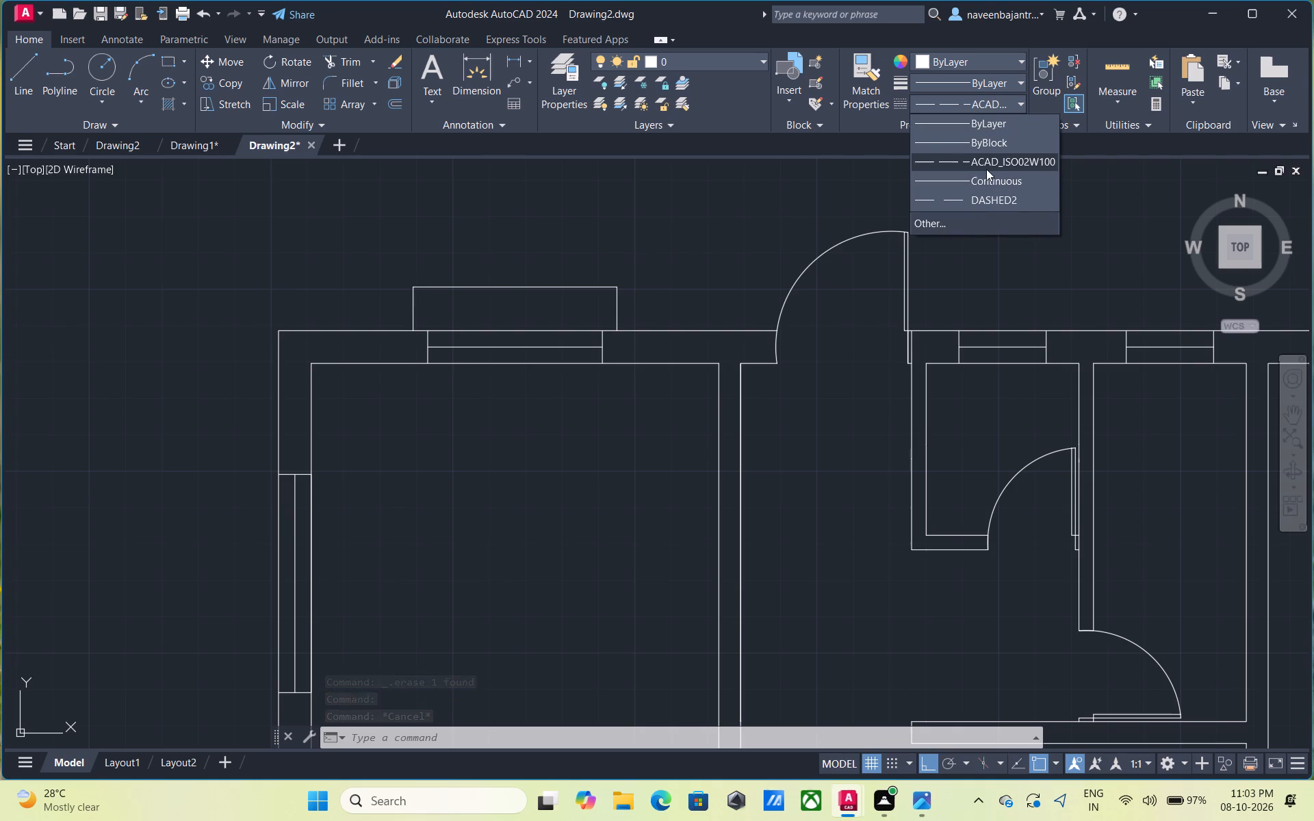
click(927, 219)
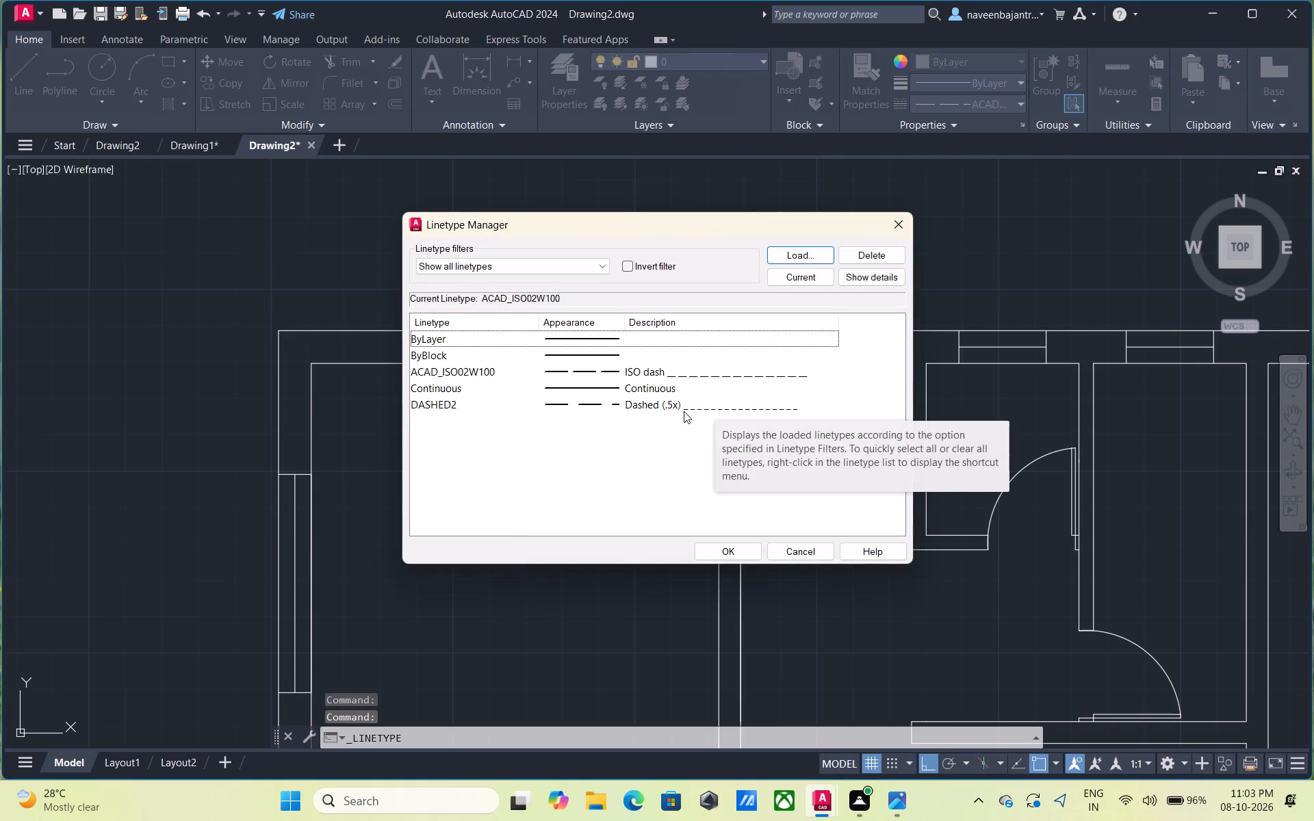
click(652, 404)
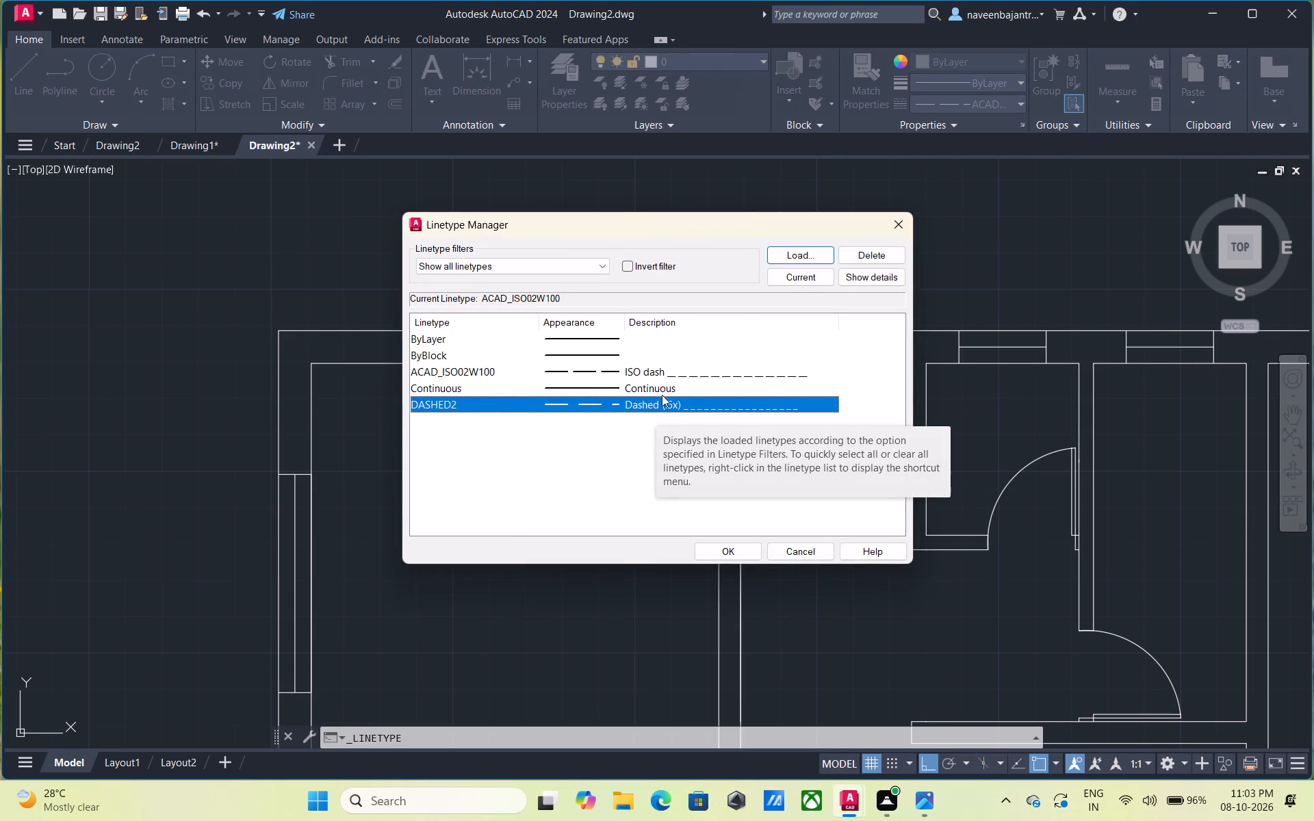
double_click(693, 408)
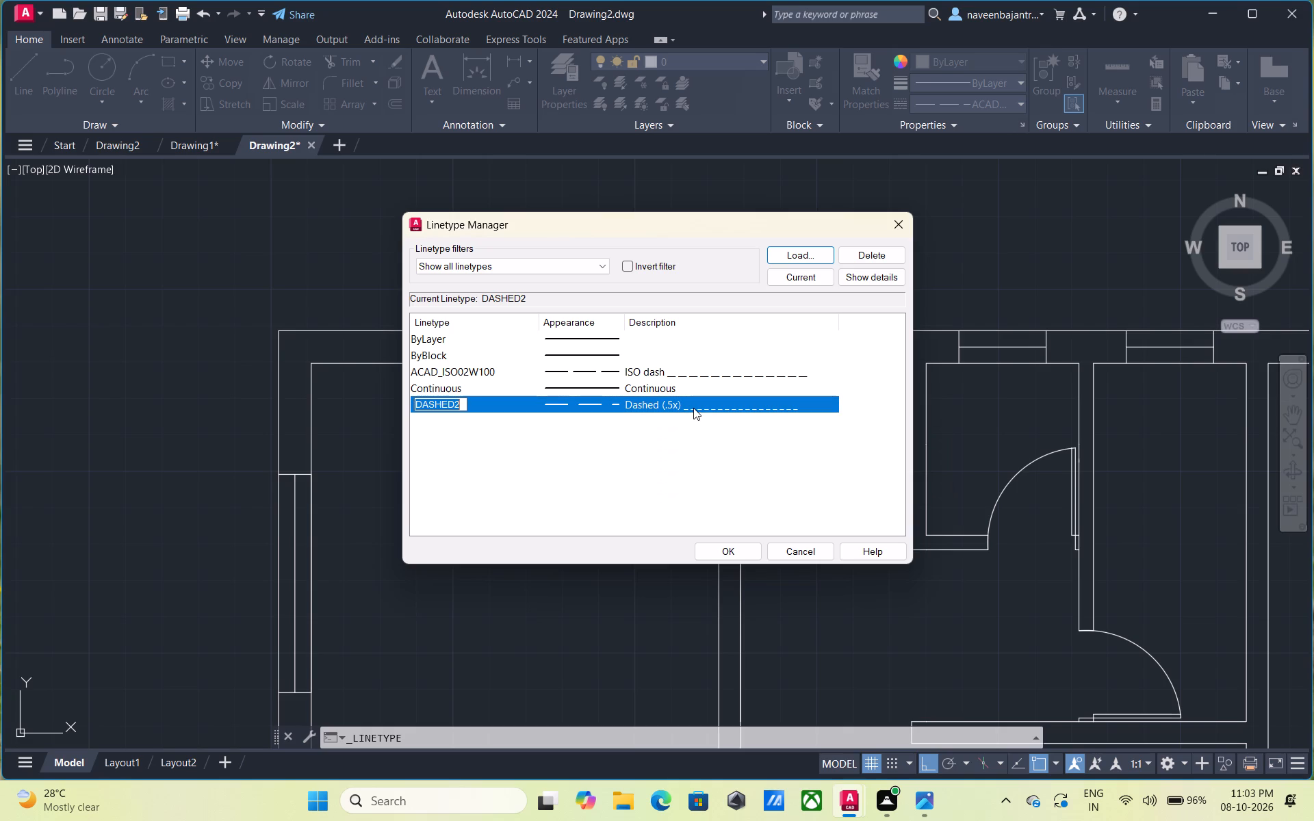
click(674, 409)
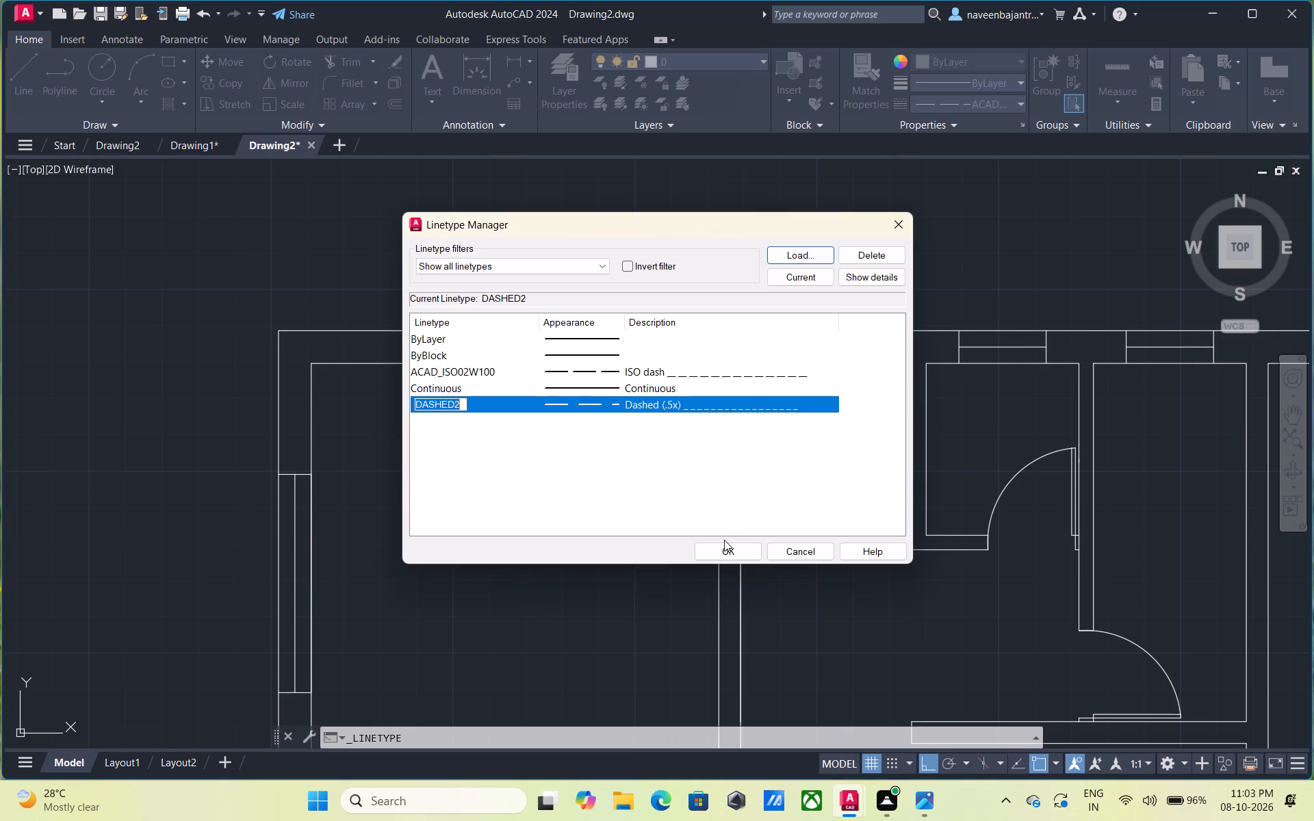
click(723, 552)
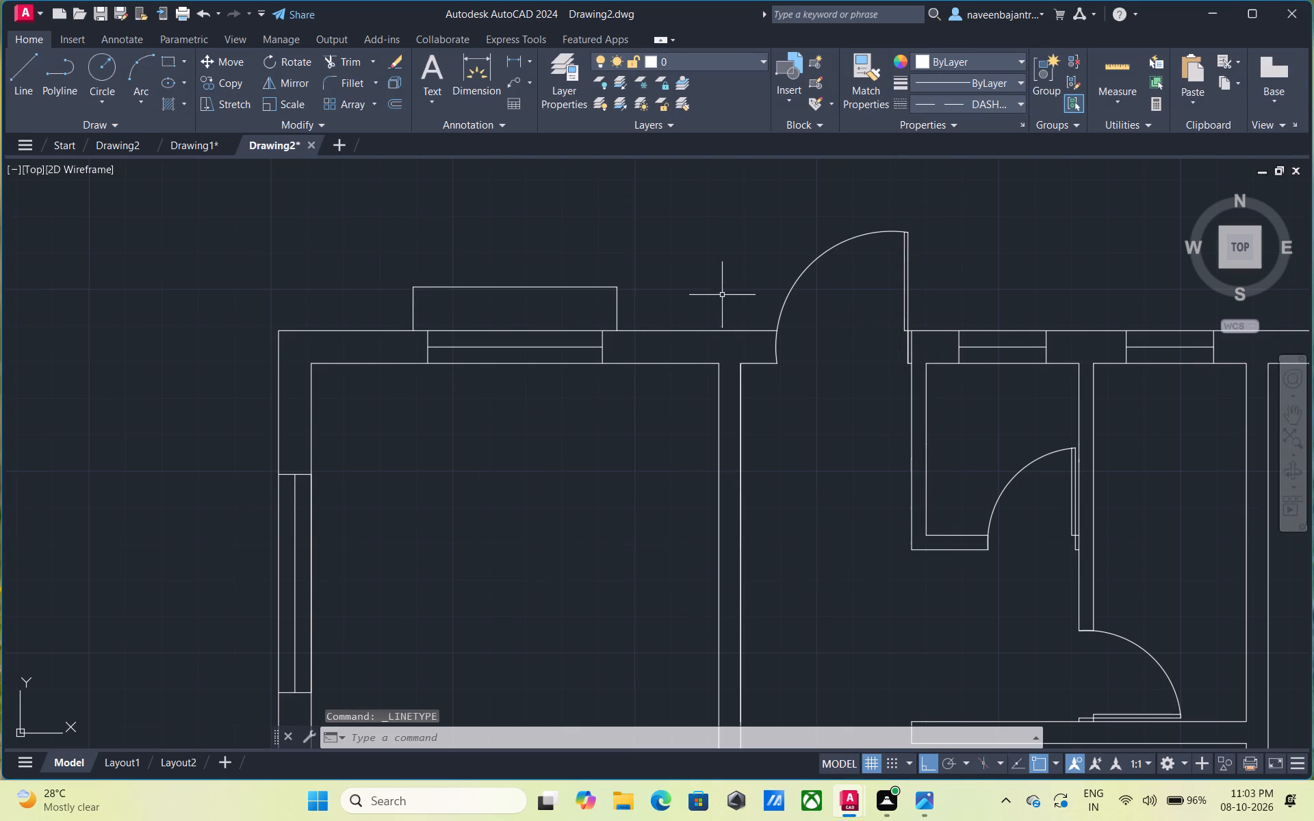
Apply the ACAD_ISO02W100 linetype to the three separate projection lines outside the upper-left room's top window.
click(595, 288)
click(1012, 103)
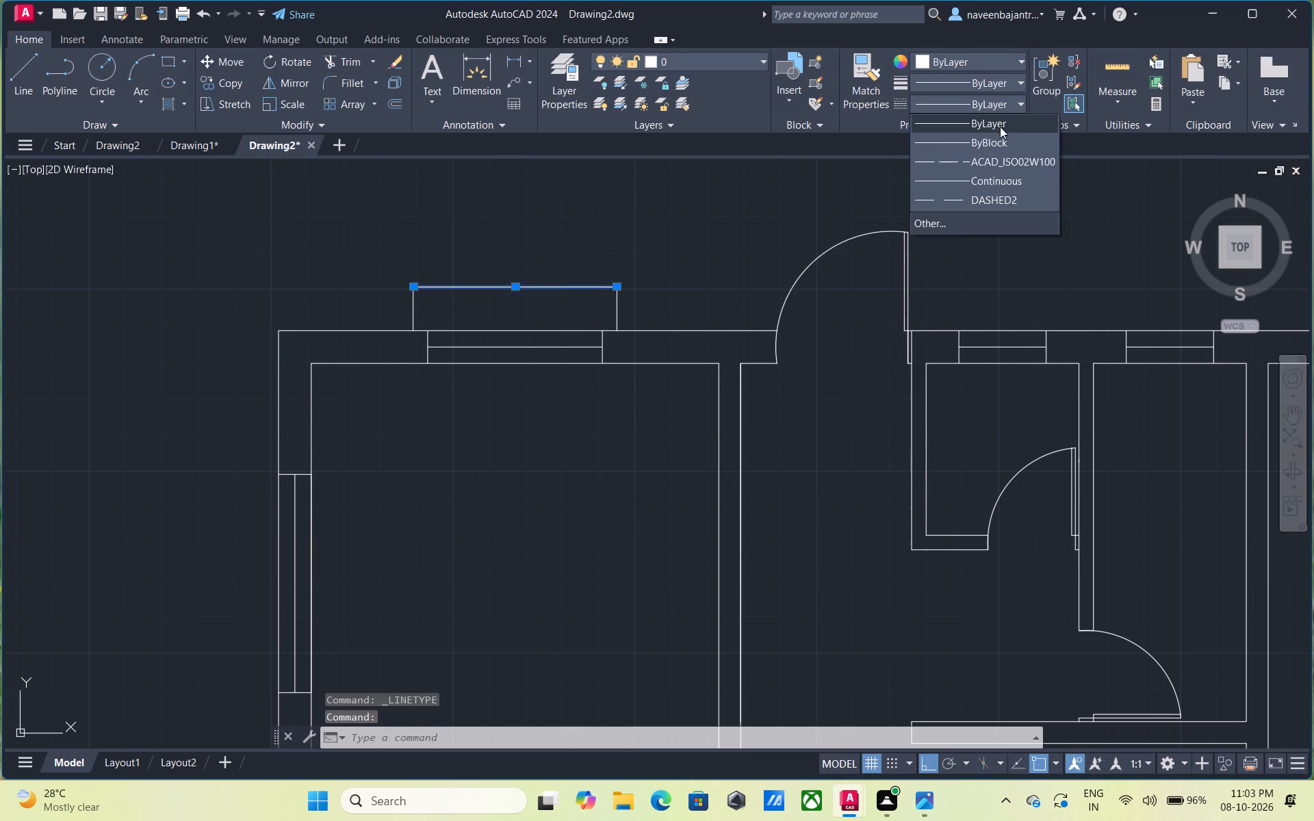
click(982, 168)
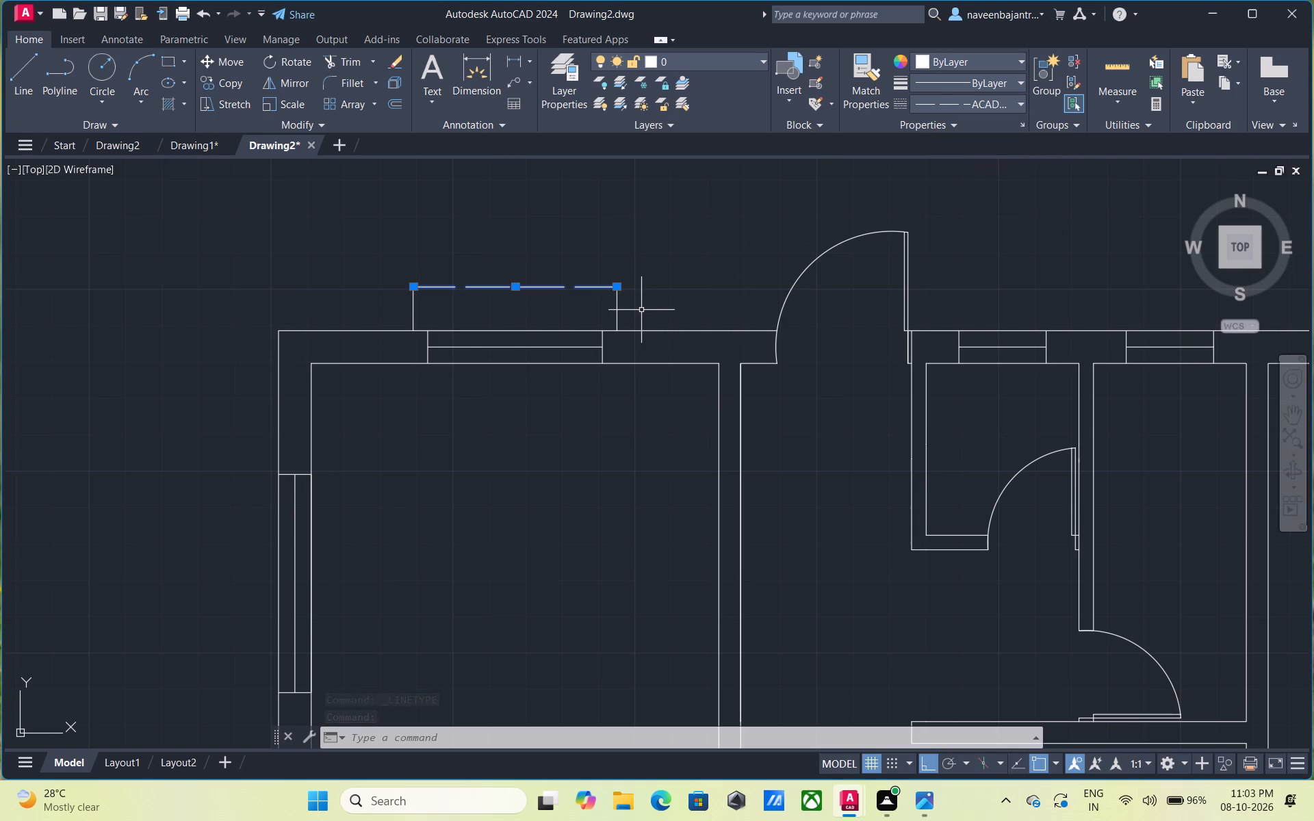
click(618, 315)
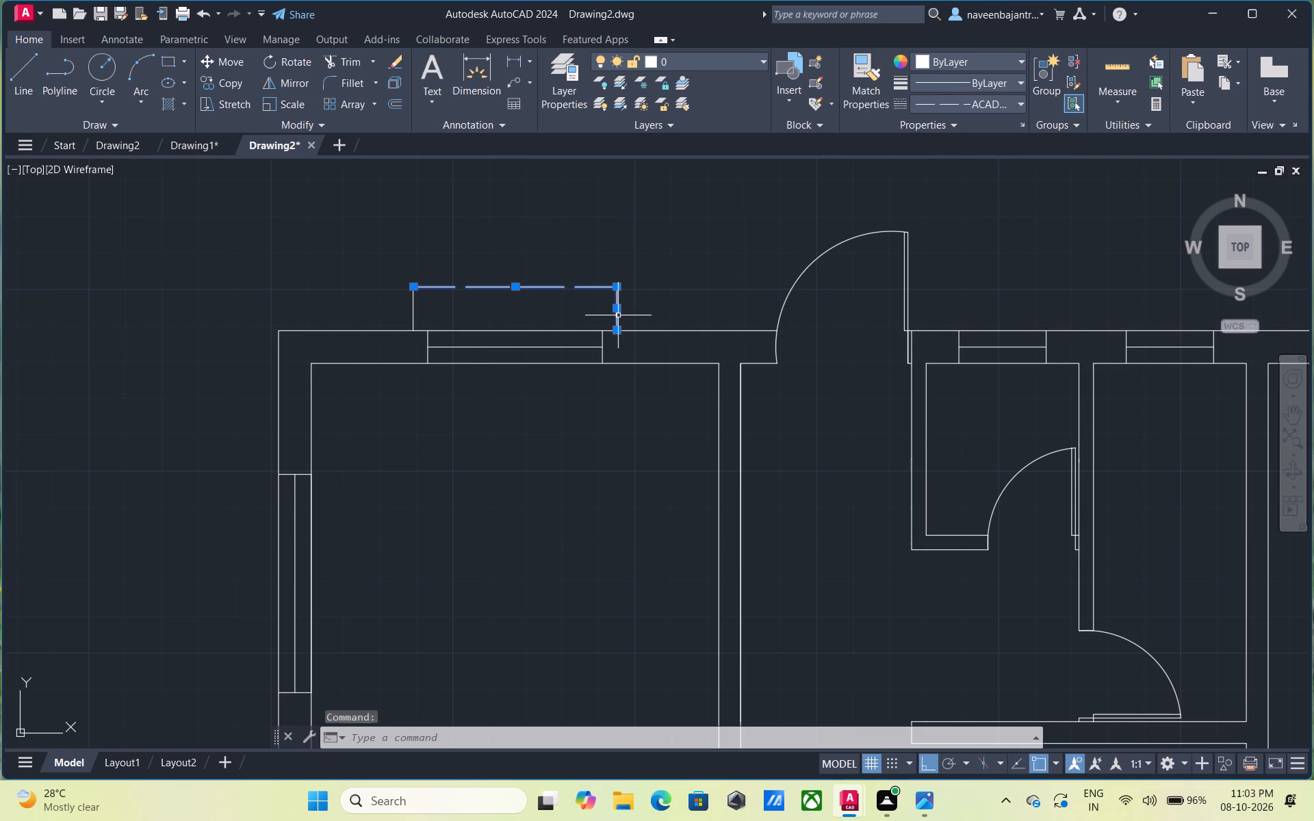
click(1009, 105)
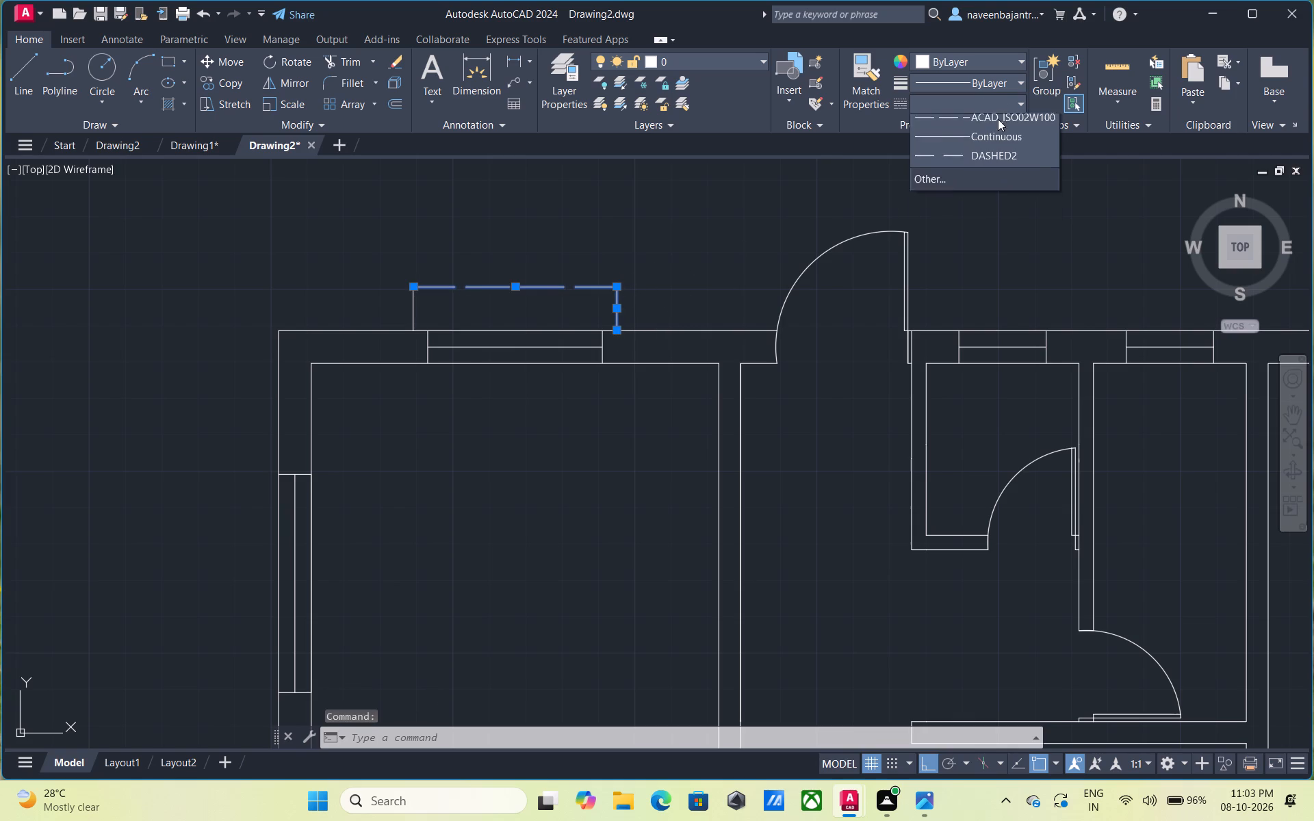
click(975, 164)
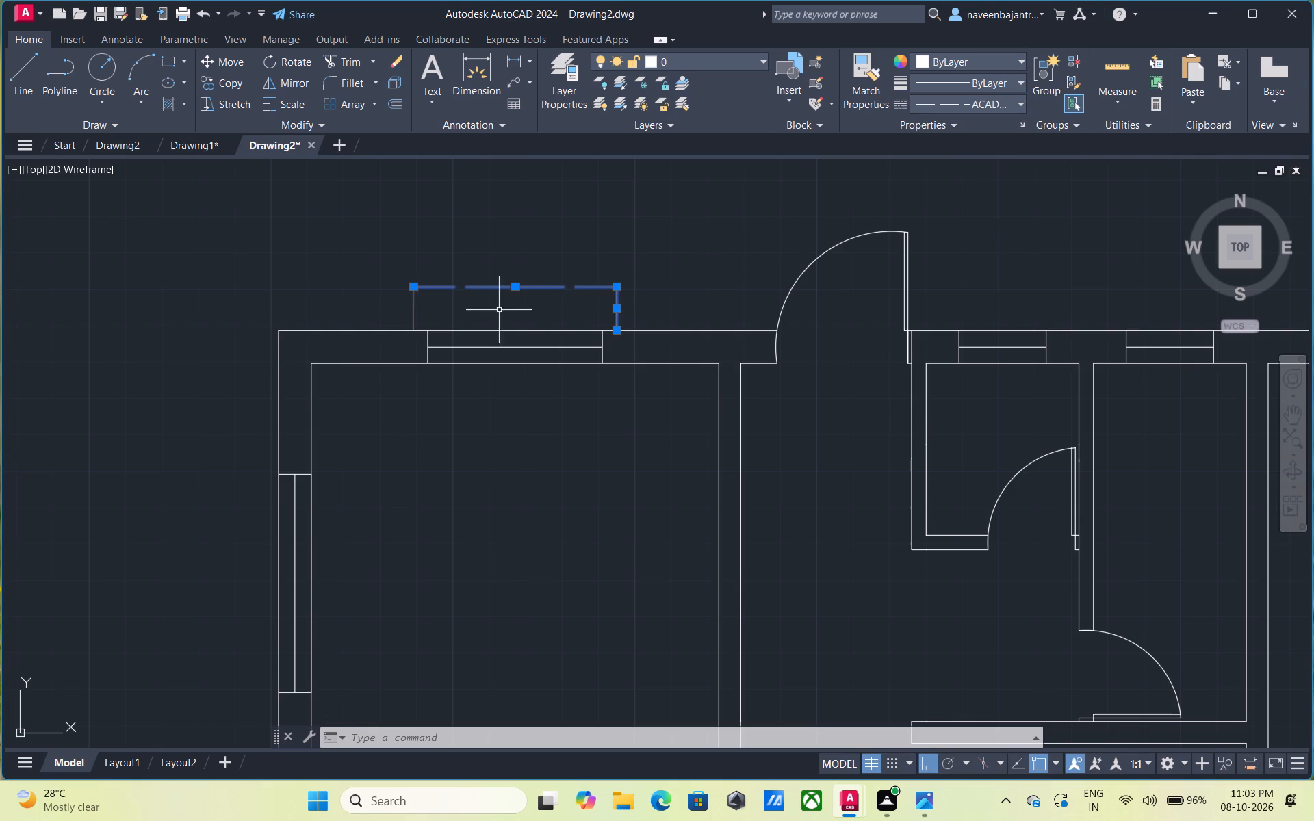
click(411, 308)
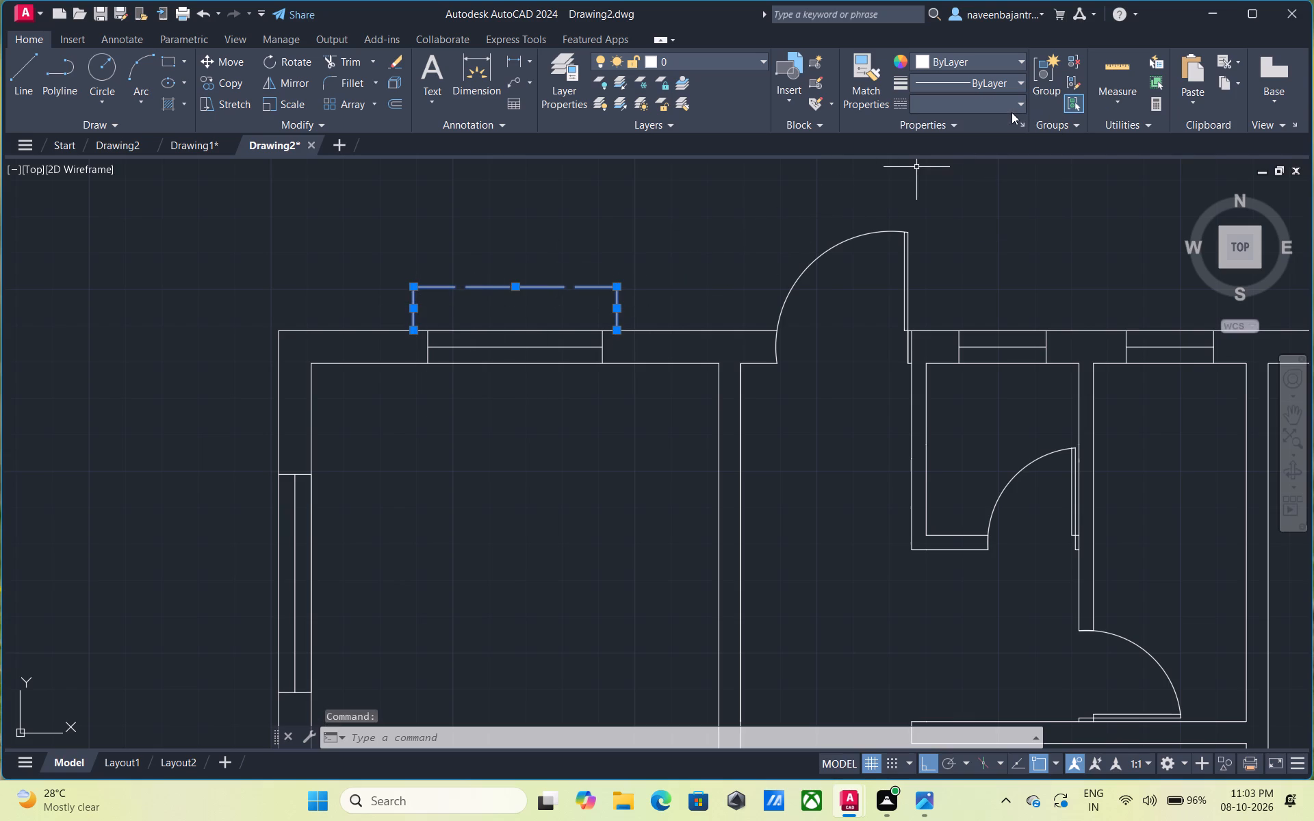
click(1010, 105)
click(968, 165)
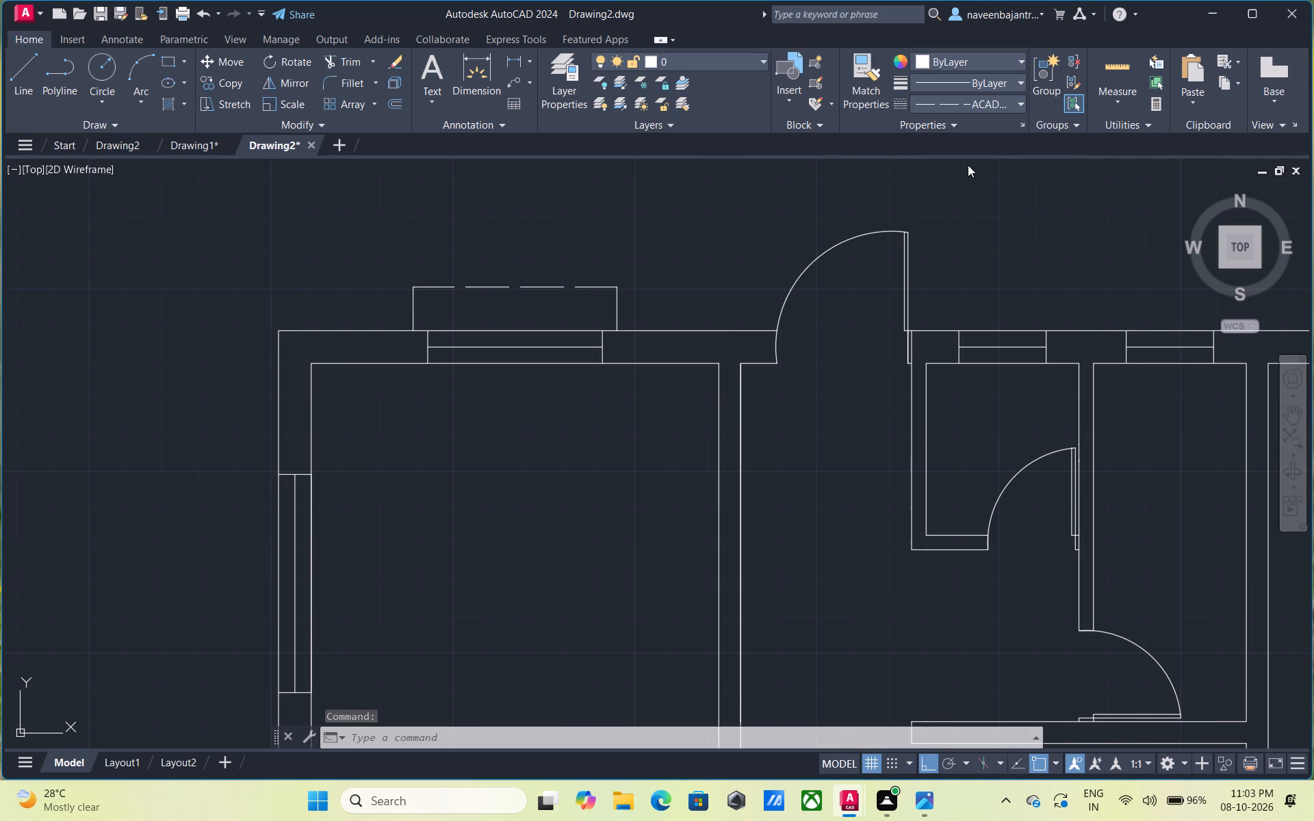
key(Escape)
key(Escape)
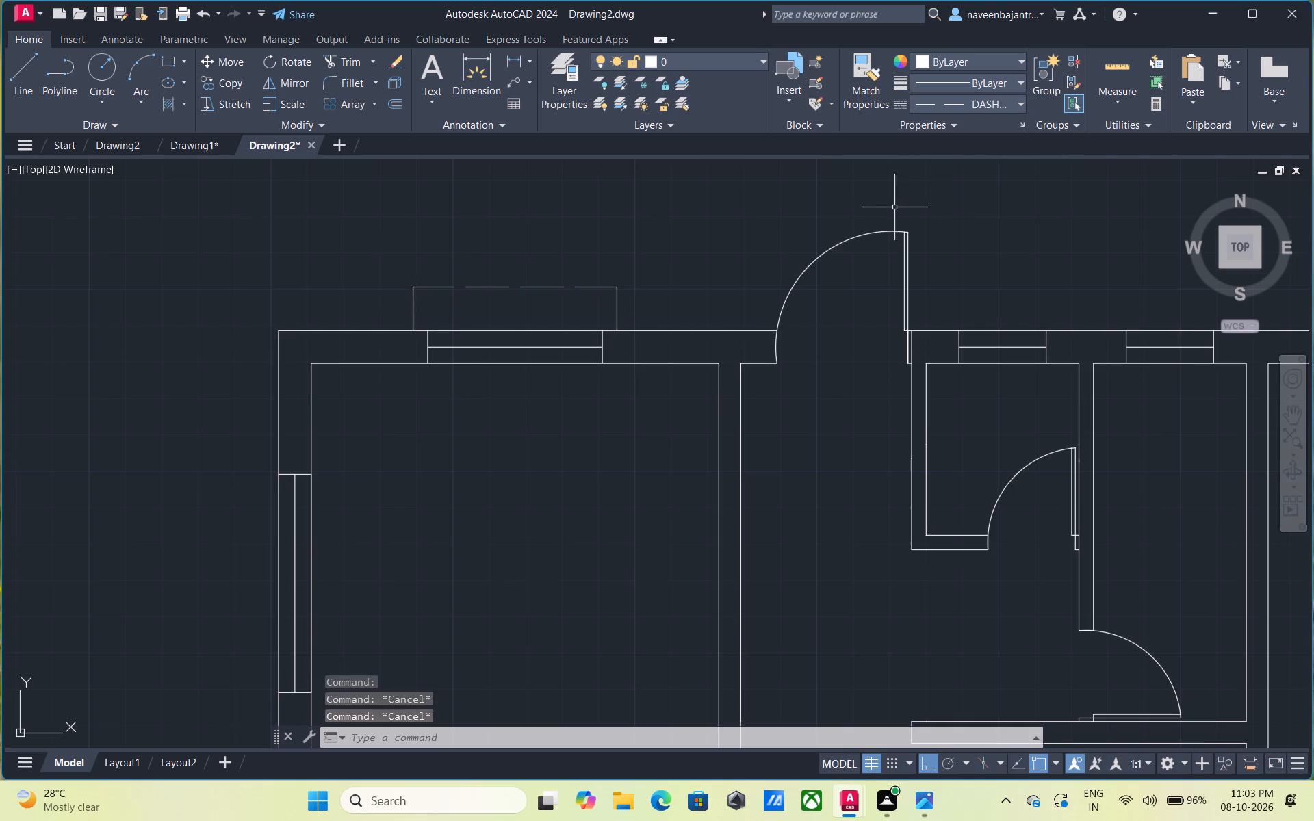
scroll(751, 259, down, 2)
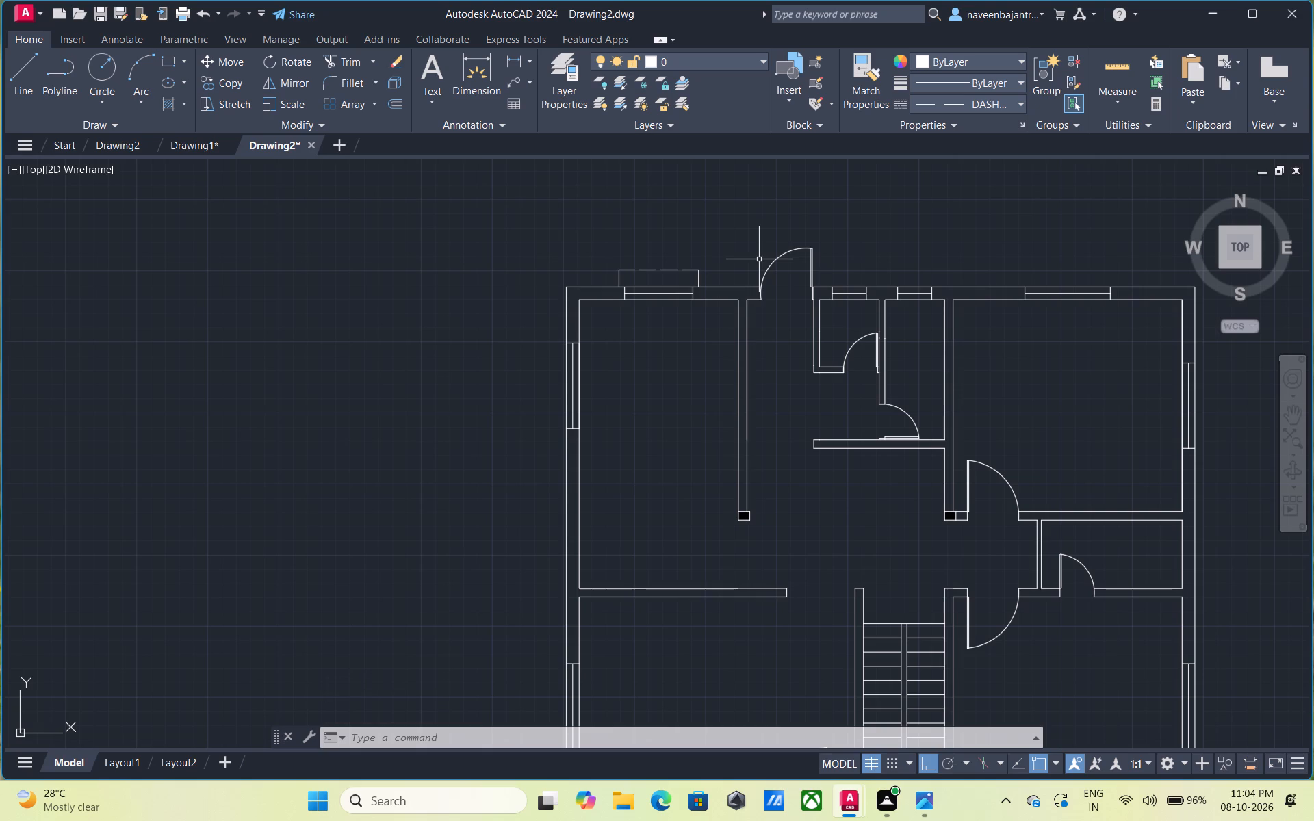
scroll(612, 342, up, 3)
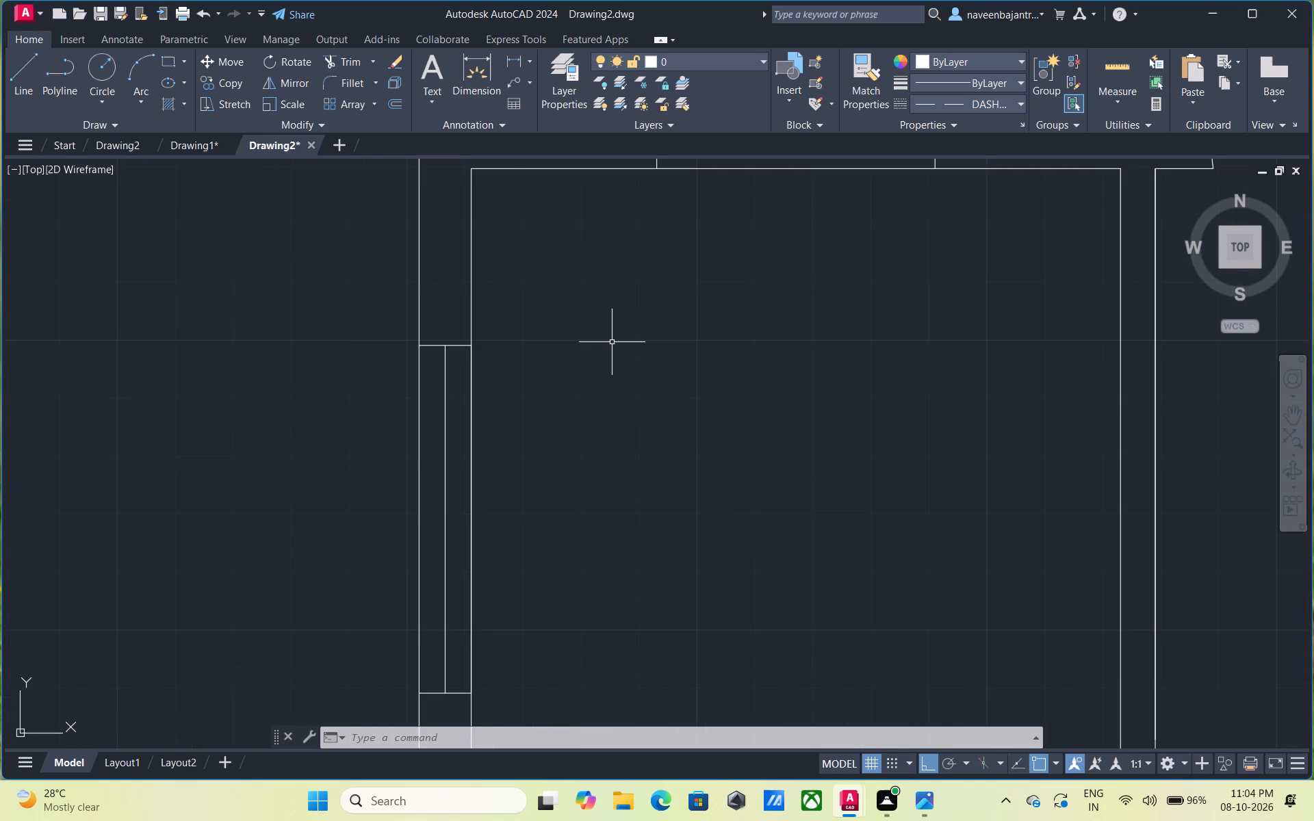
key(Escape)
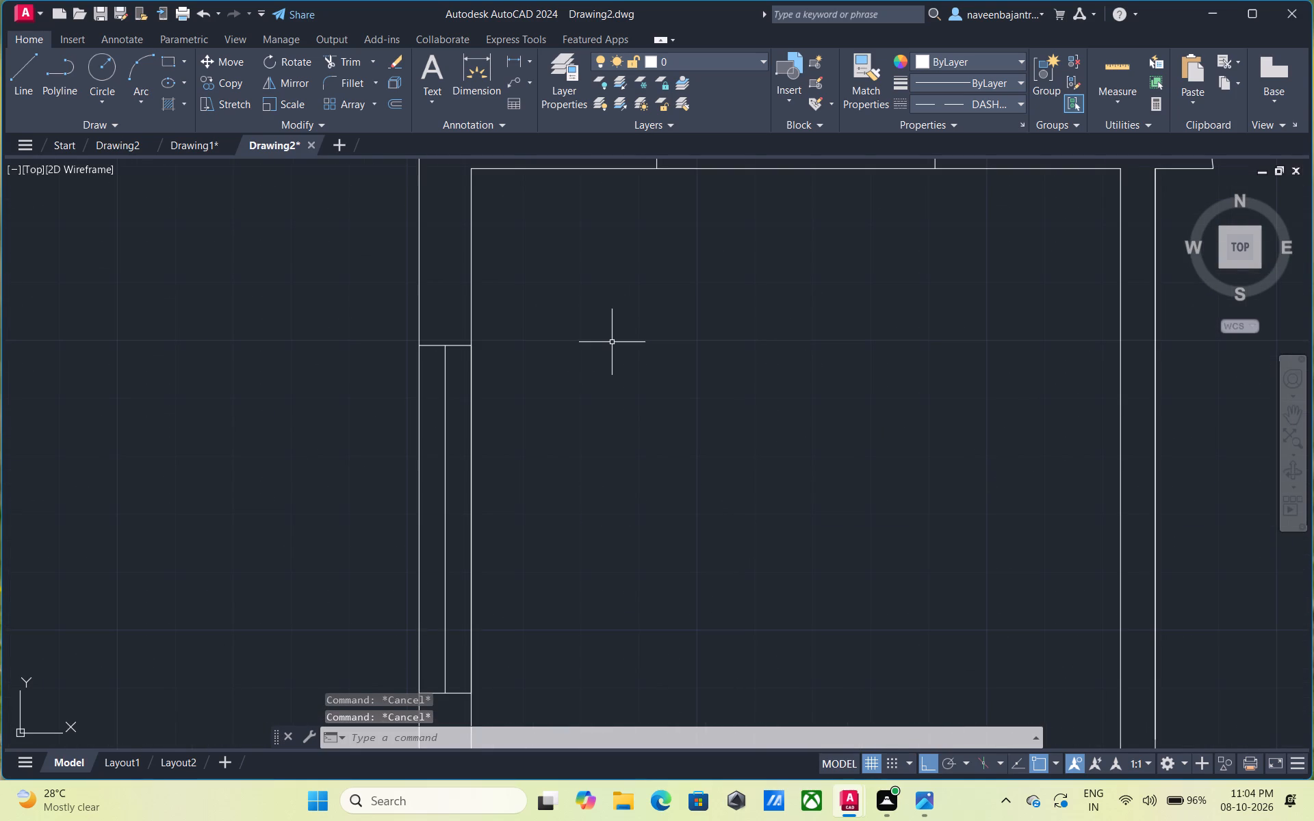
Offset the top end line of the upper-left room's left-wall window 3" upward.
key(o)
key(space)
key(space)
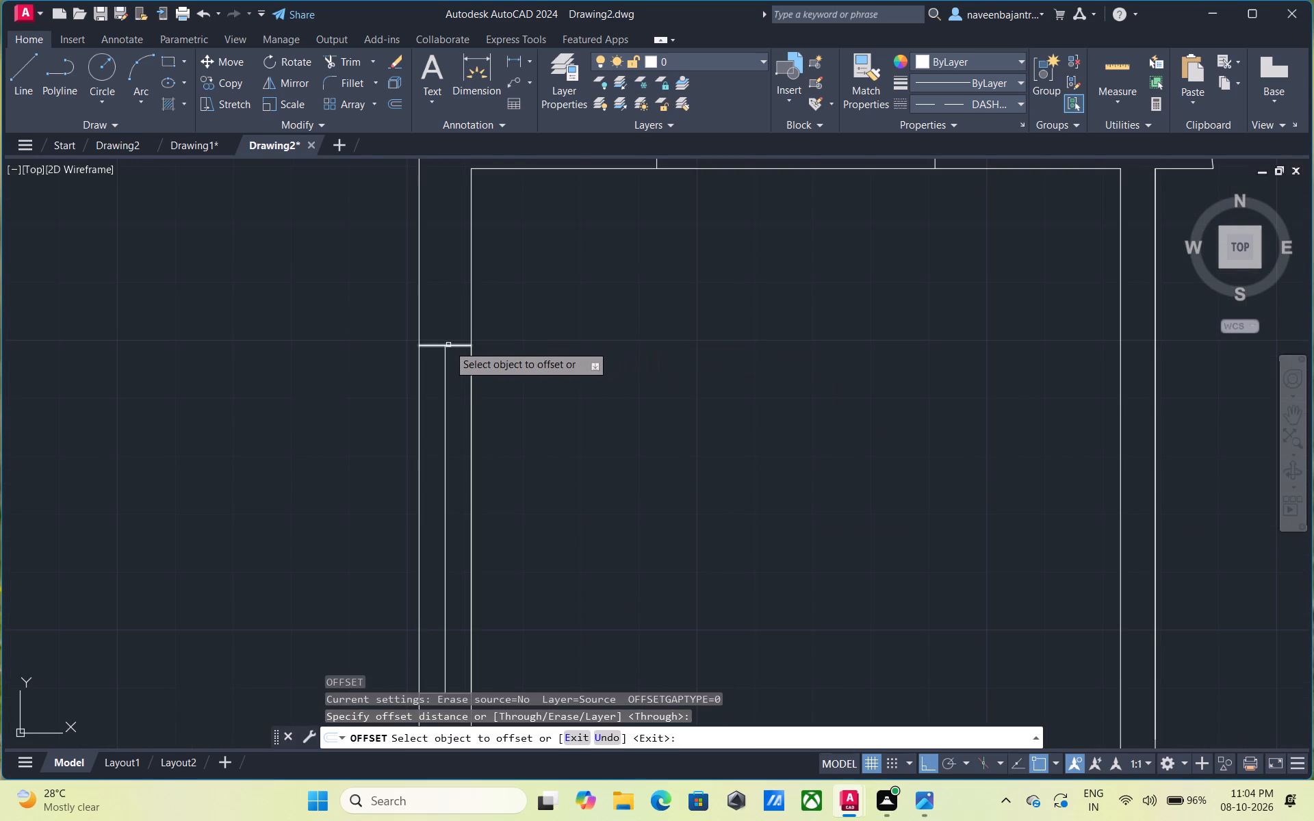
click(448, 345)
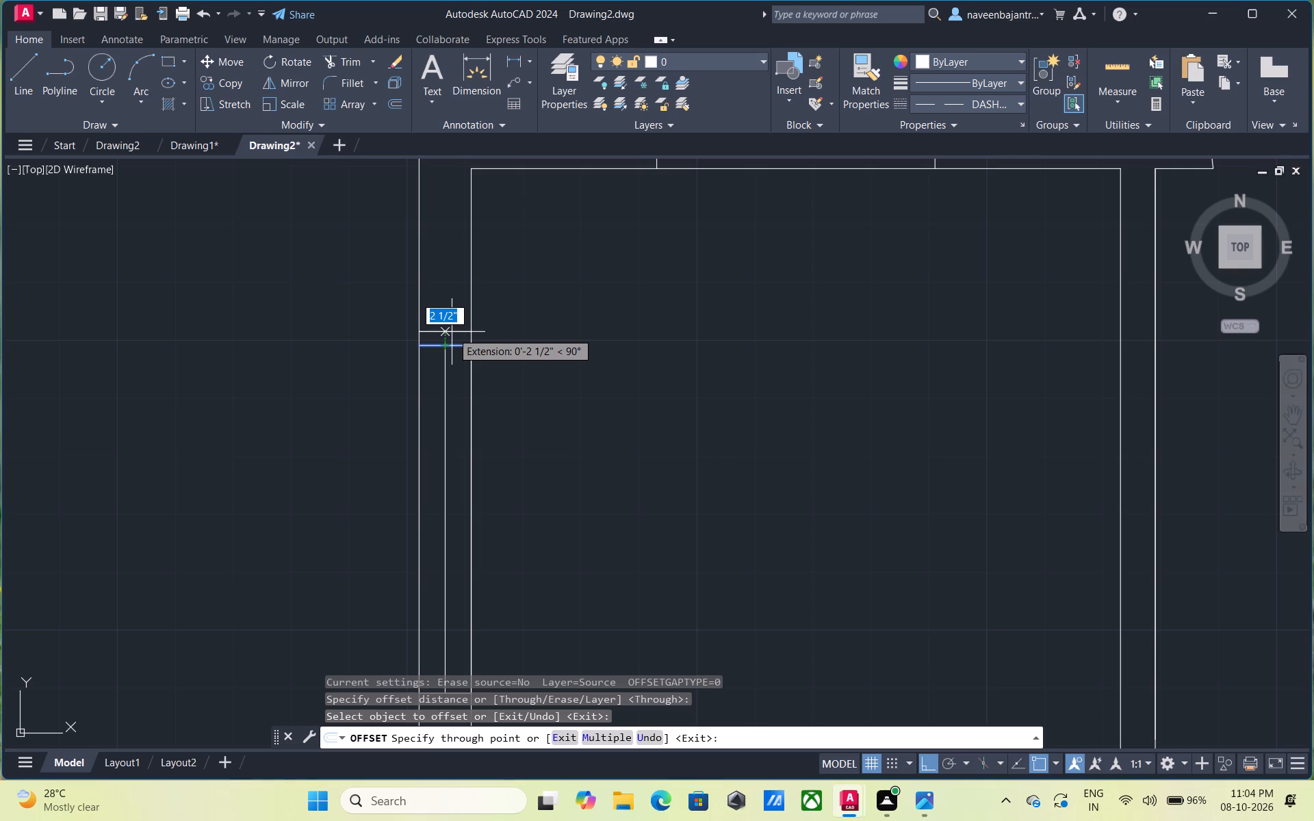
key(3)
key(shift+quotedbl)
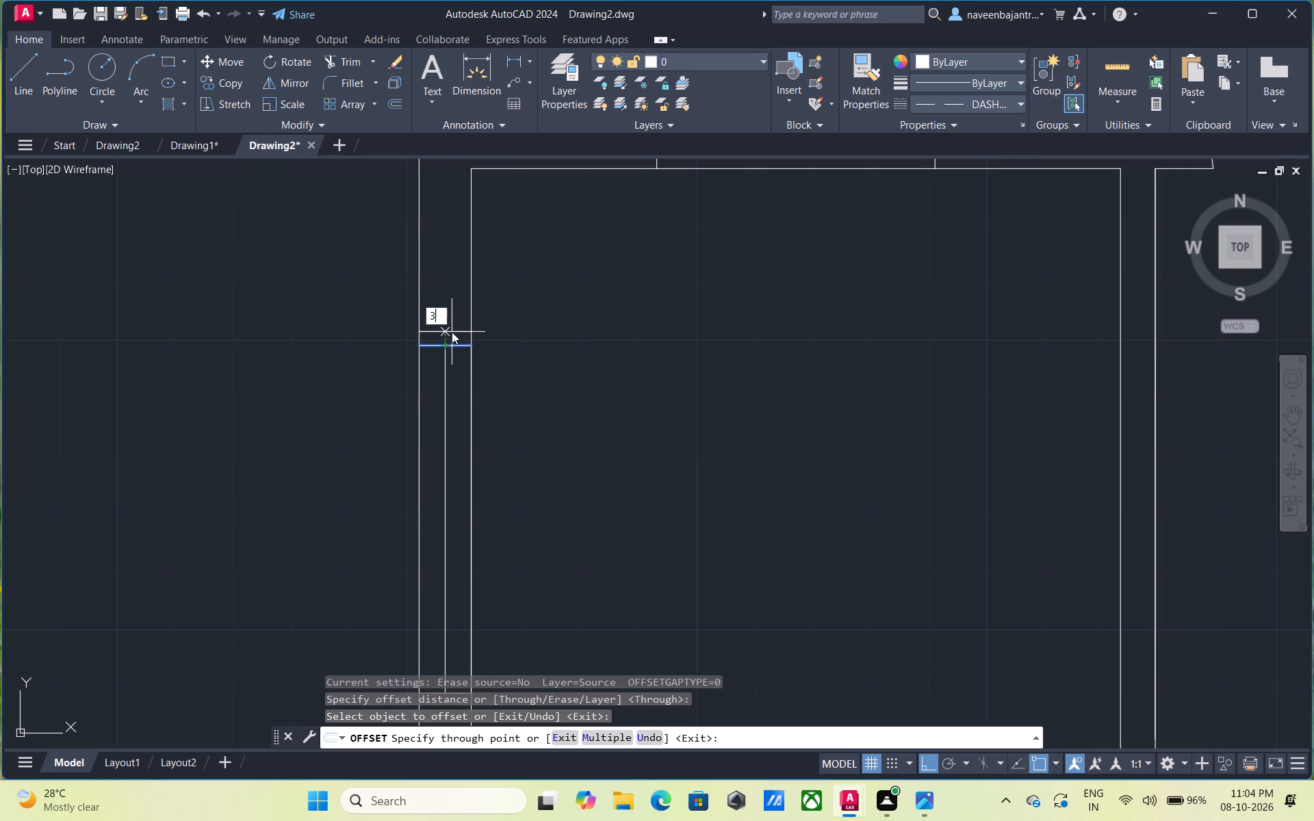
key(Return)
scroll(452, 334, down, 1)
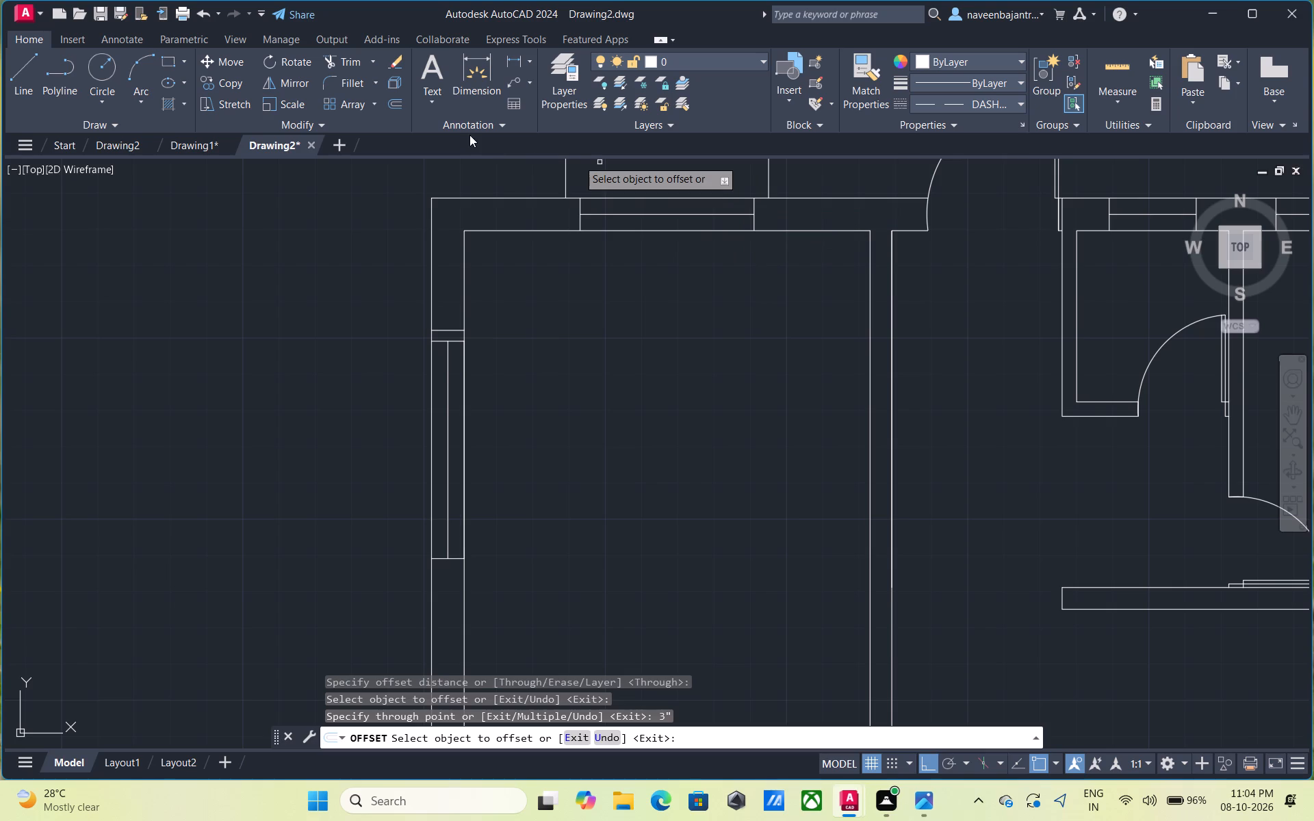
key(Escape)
Measure how far the top window's projection extends past the window's right end along the outer wall face.
click(485, 75)
scroll(733, 179, up, 1)
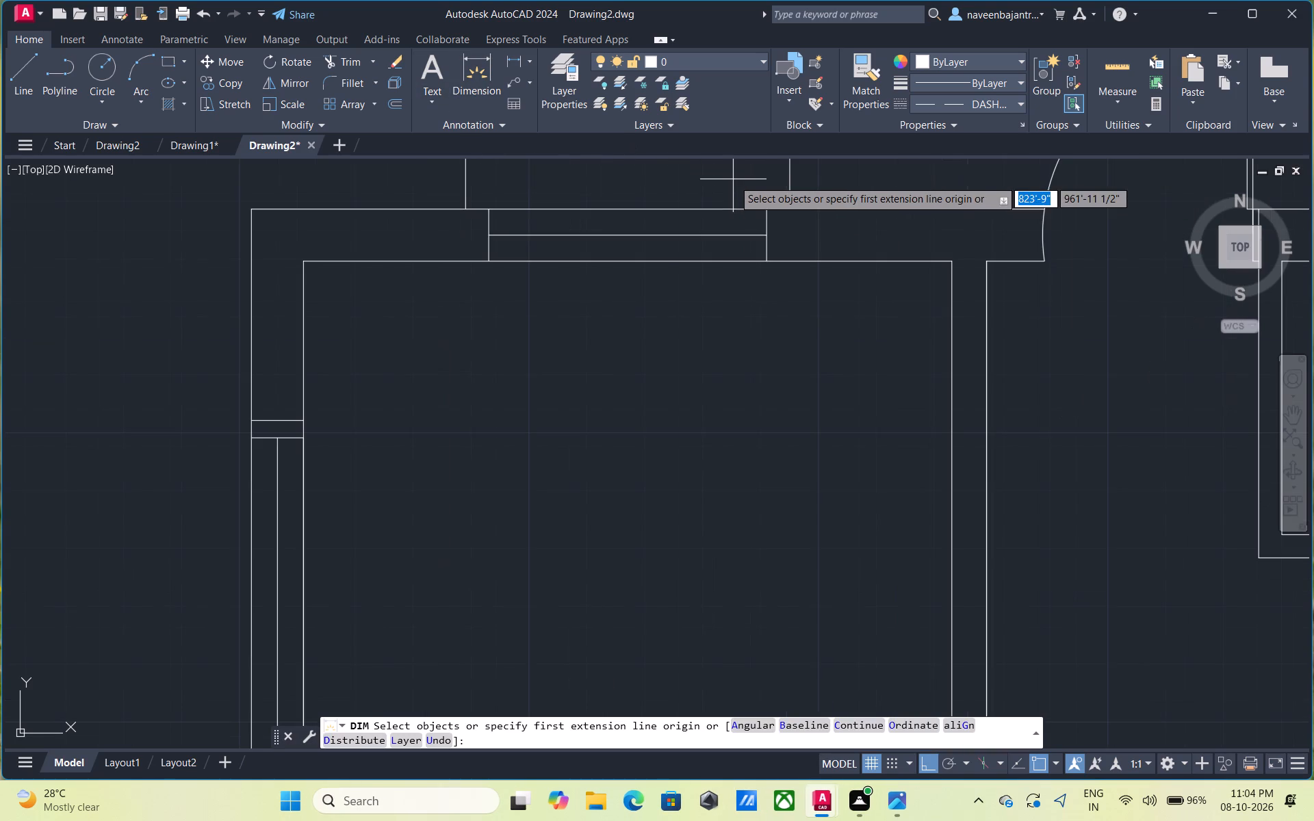
click(764, 211)
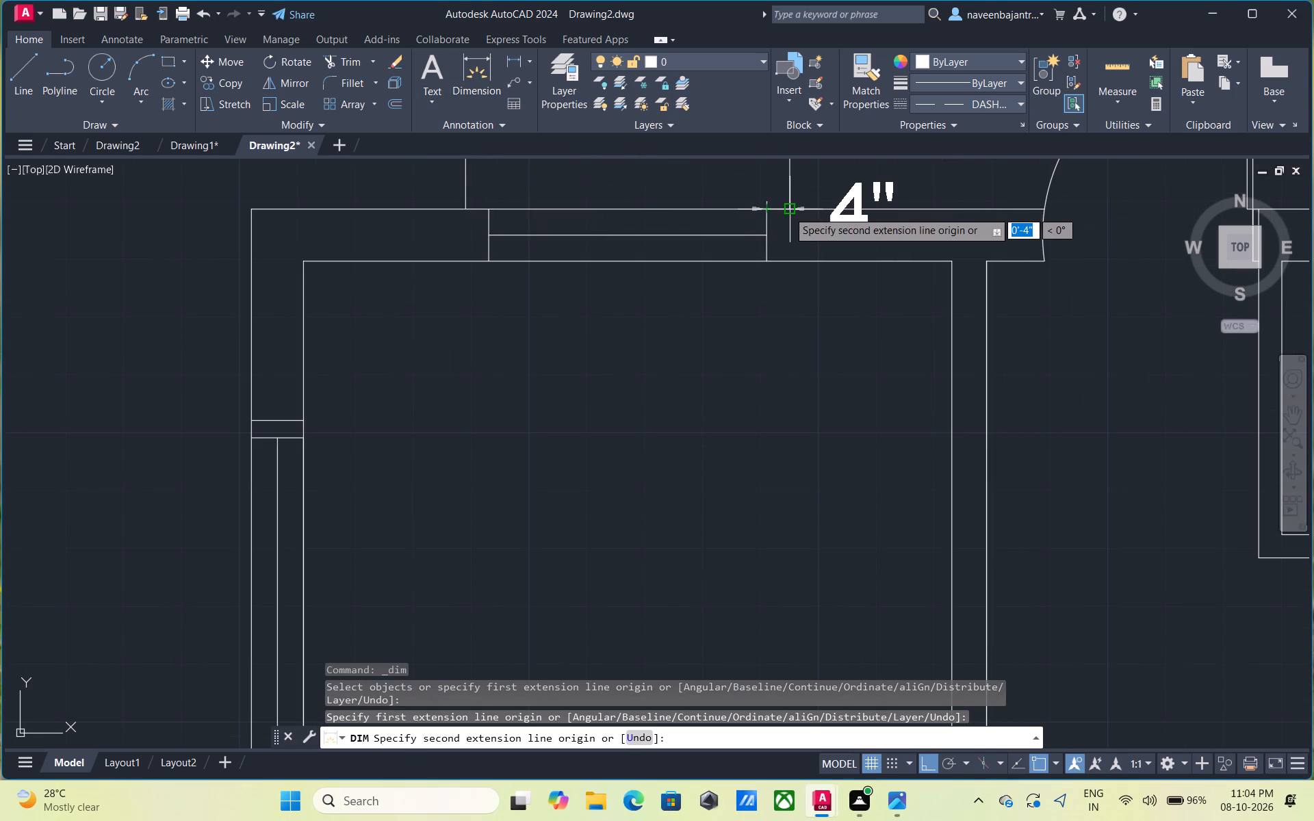
key(Escape)
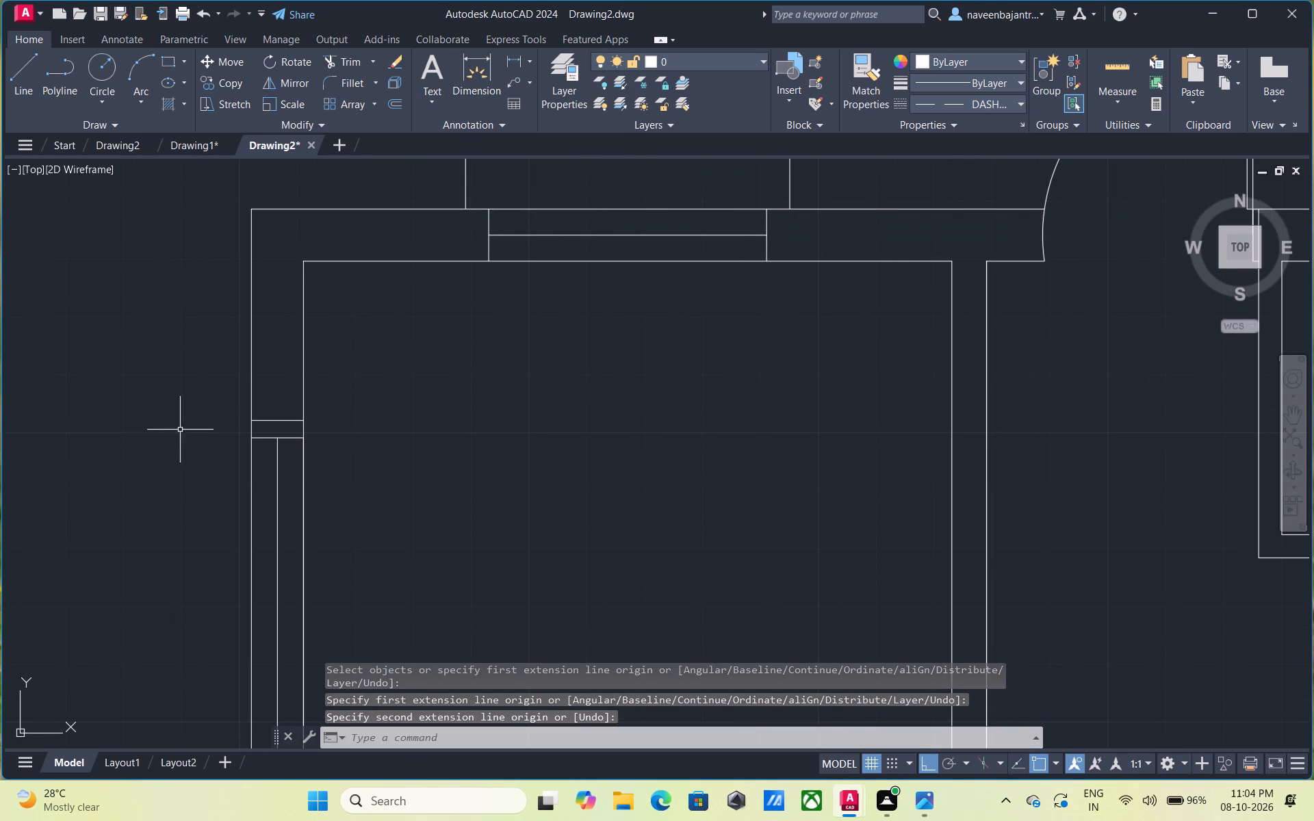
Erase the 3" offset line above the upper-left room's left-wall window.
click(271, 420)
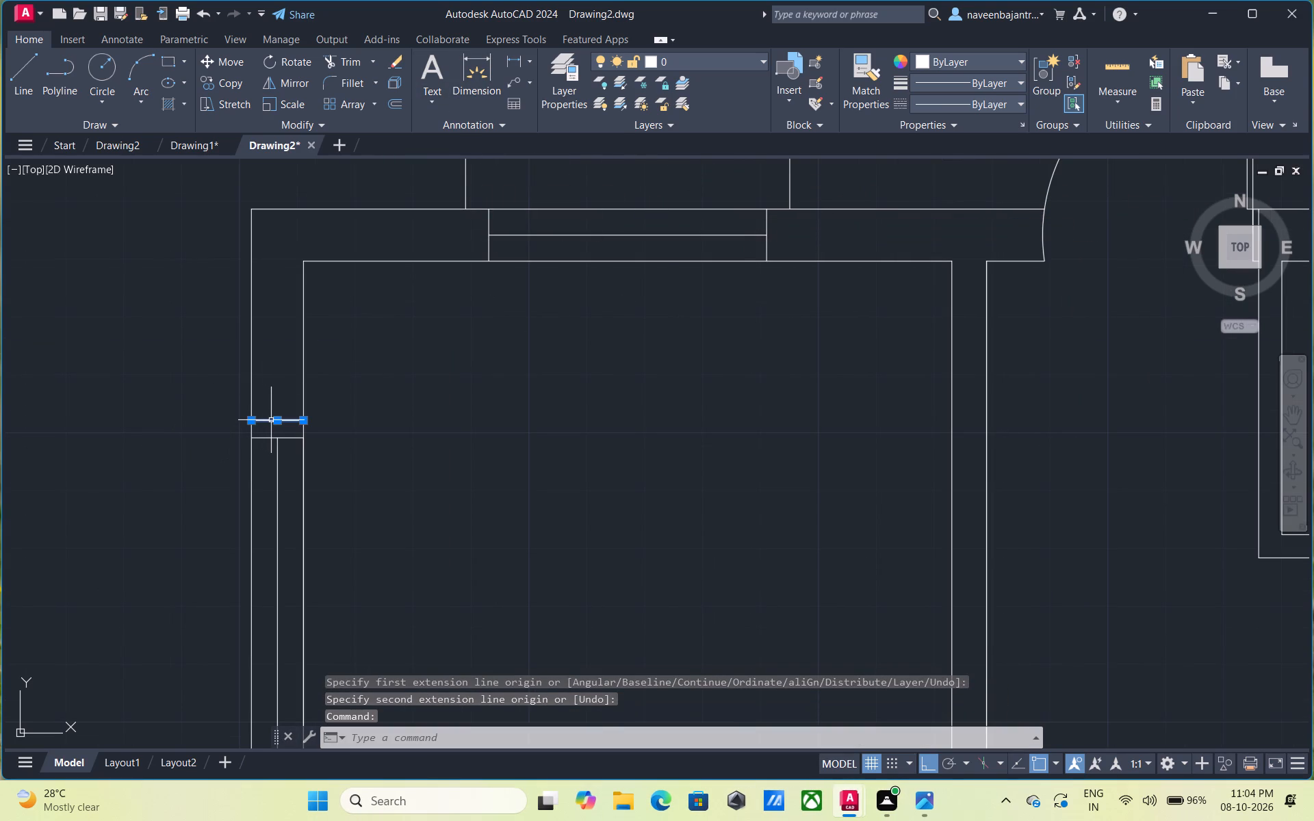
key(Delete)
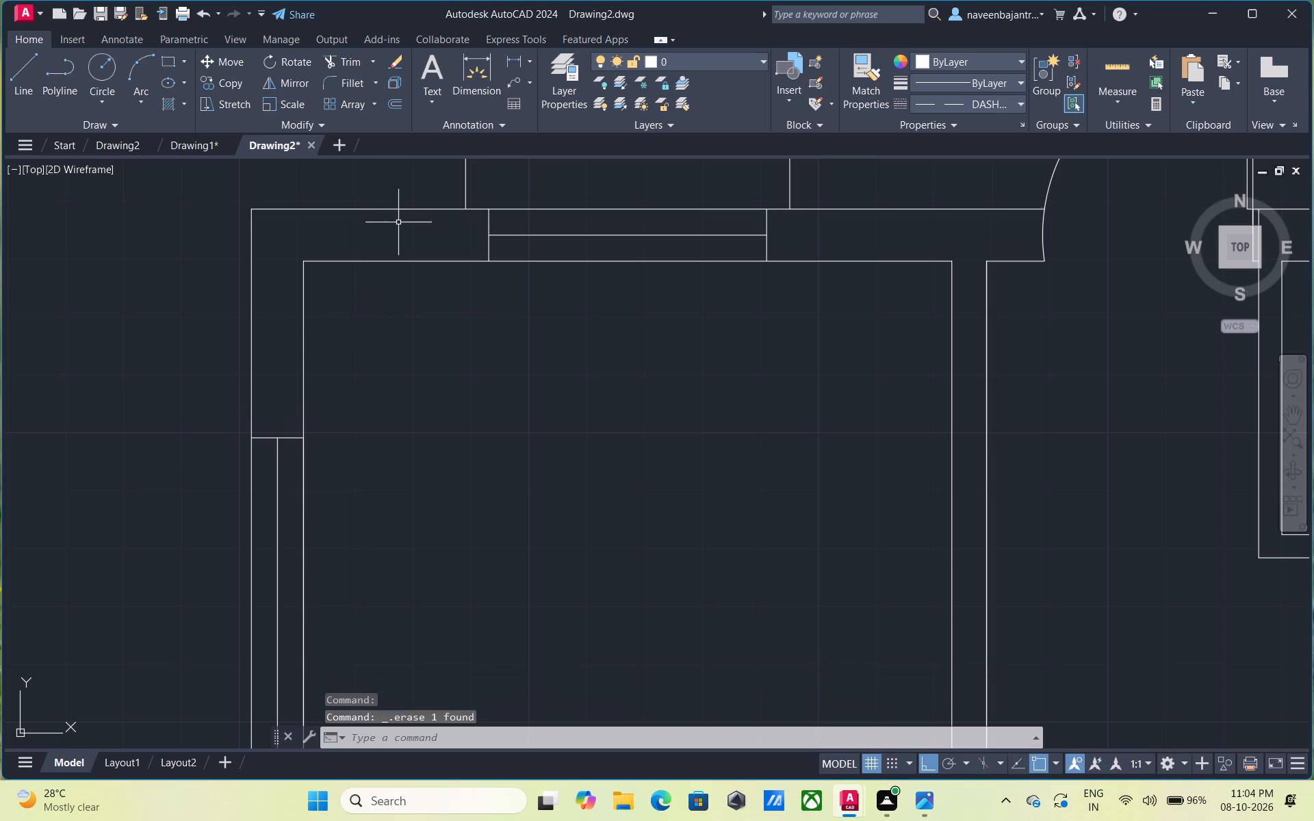
Offset the left-wall window's top end line 4" upward and its bottom end line 4" downward.
key(Escape)
text(o)
key(space)
key(space)
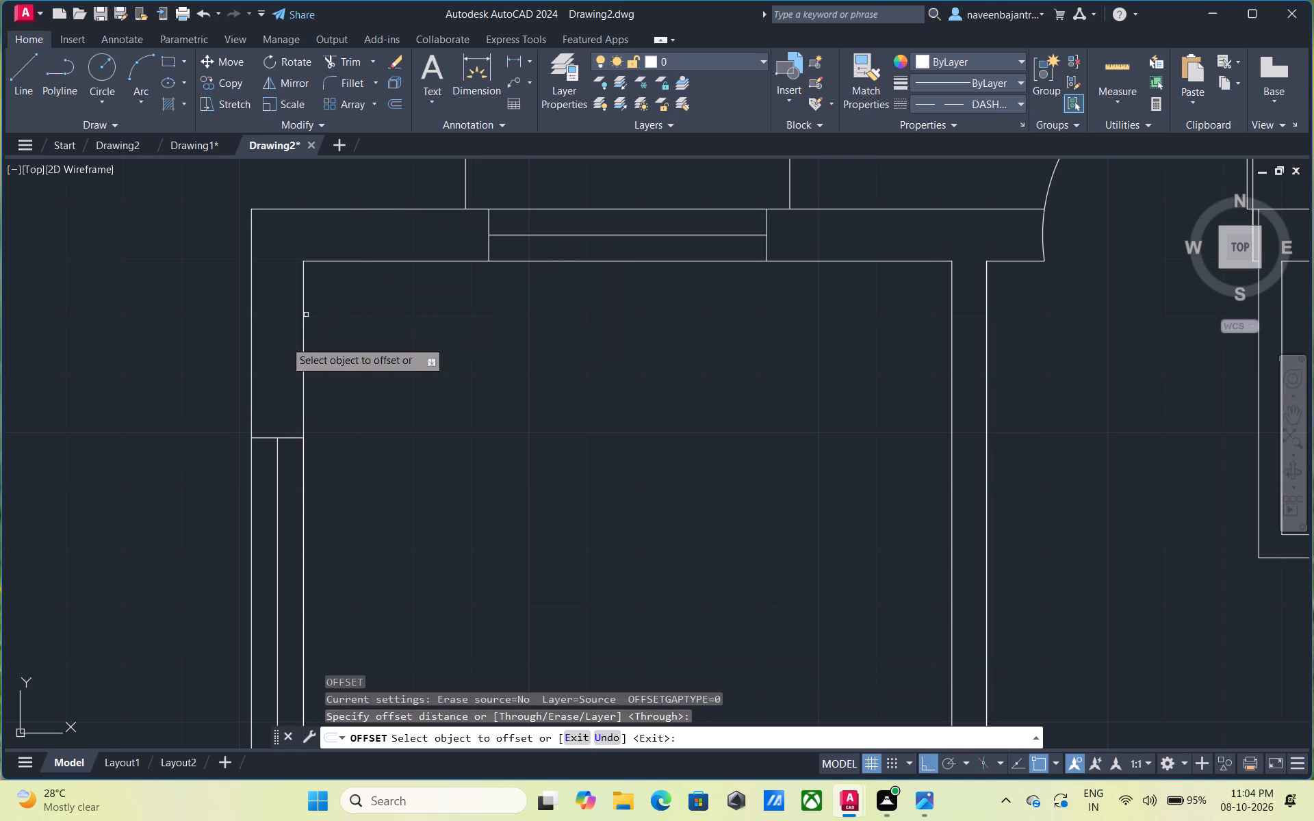
click(273, 436)
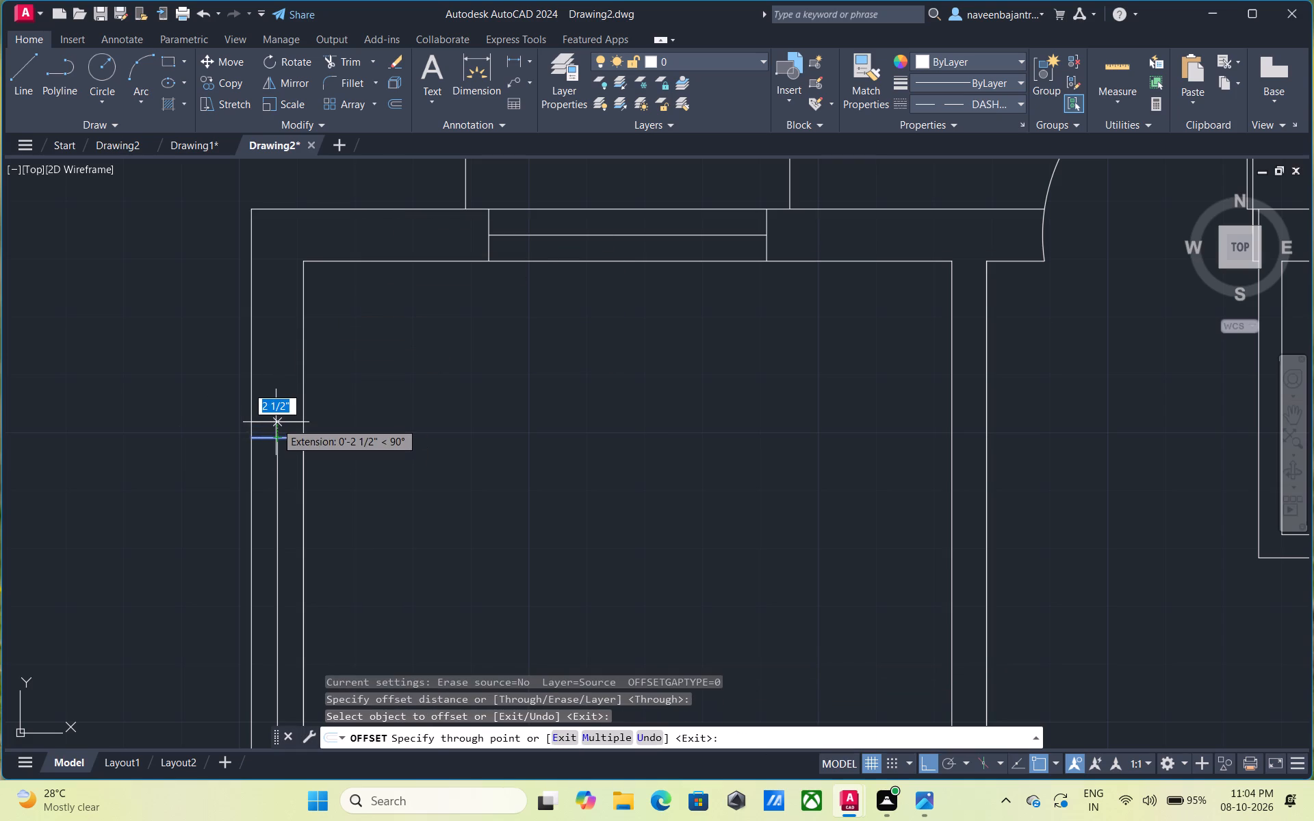
key(4)
key(shift+quotedbl)
key(Return)
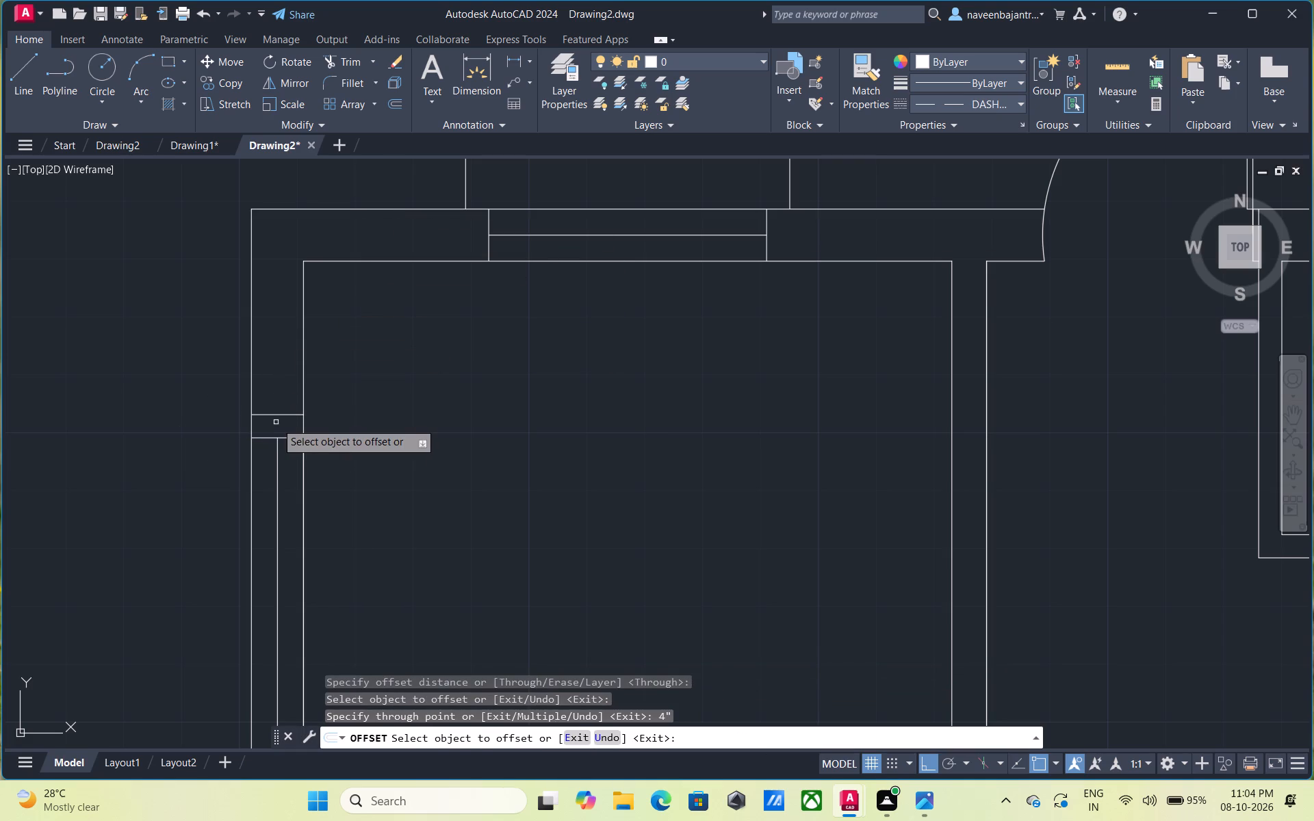
scroll(276, 422, down, 1)
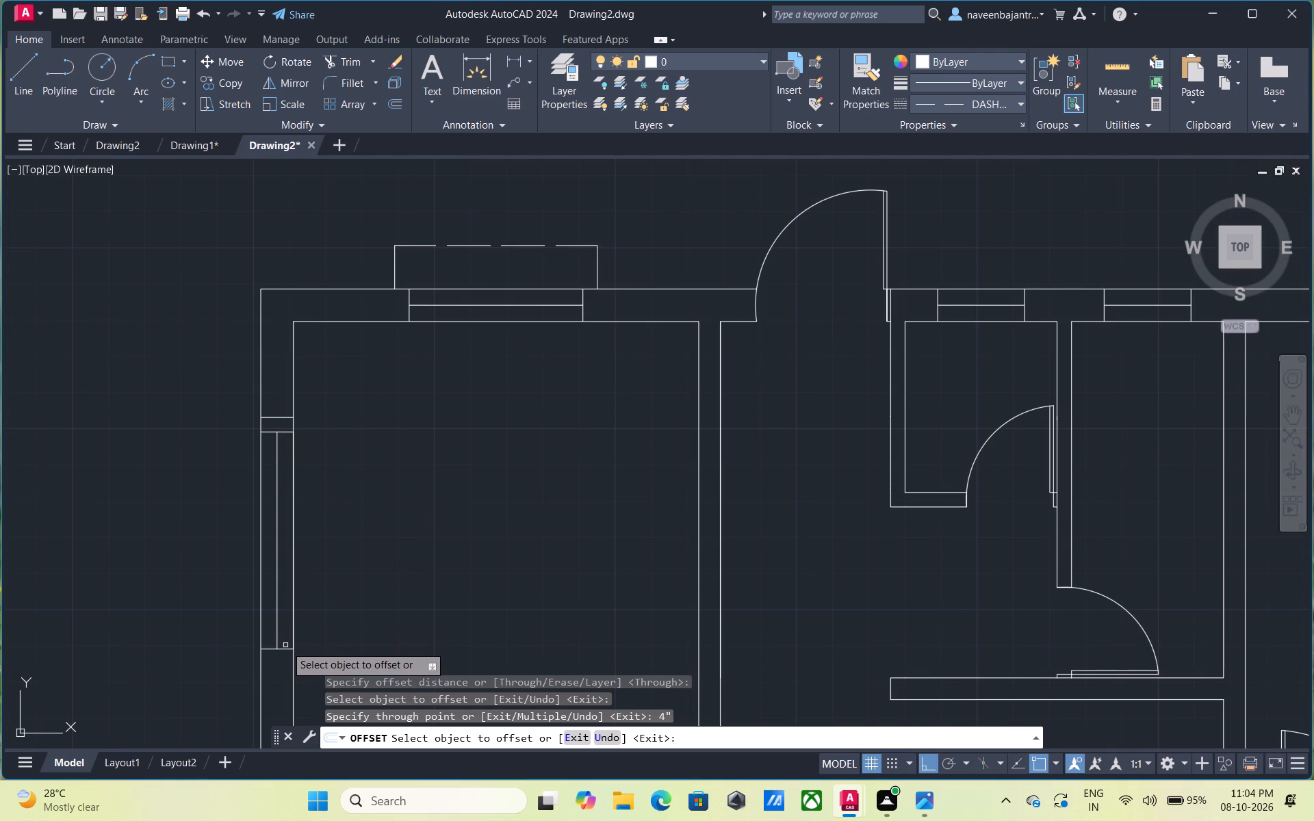
click(285, 647)
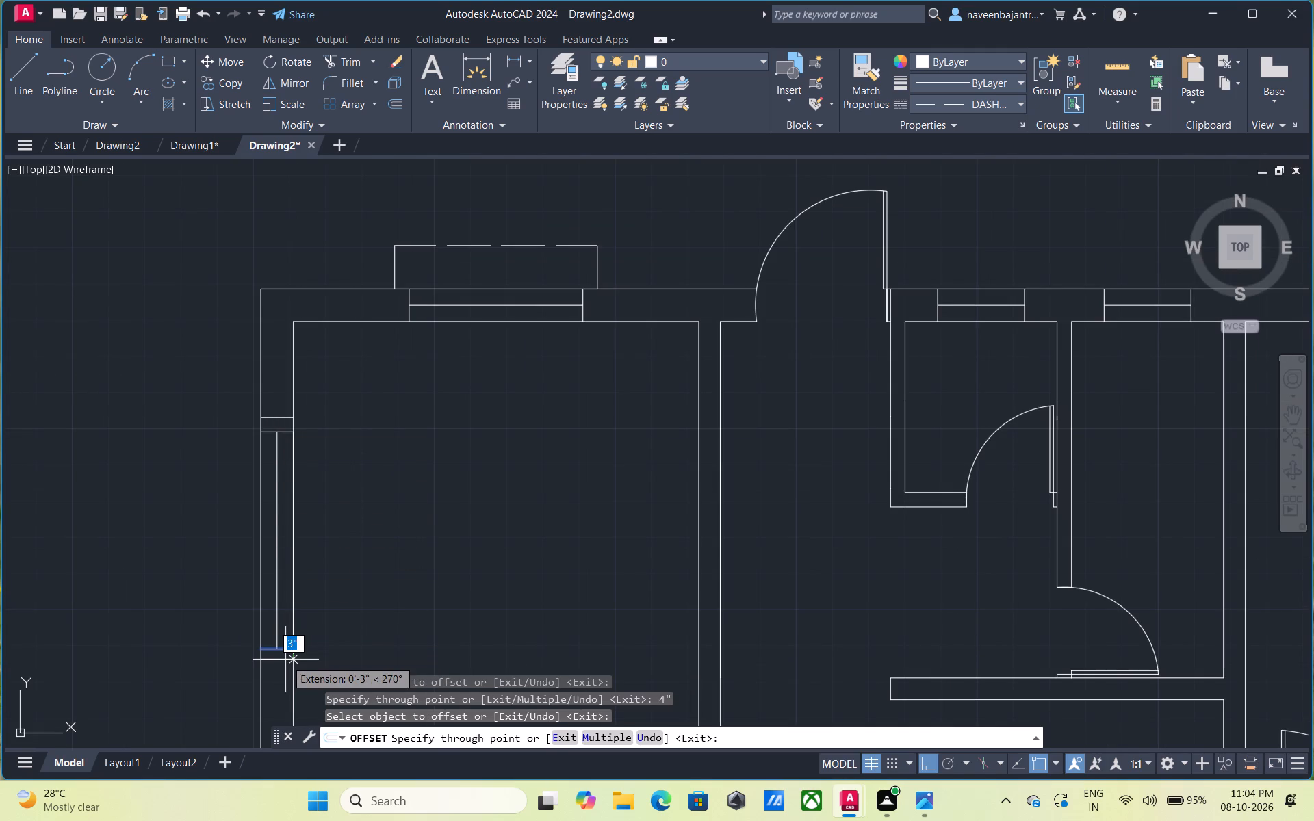
key(4)
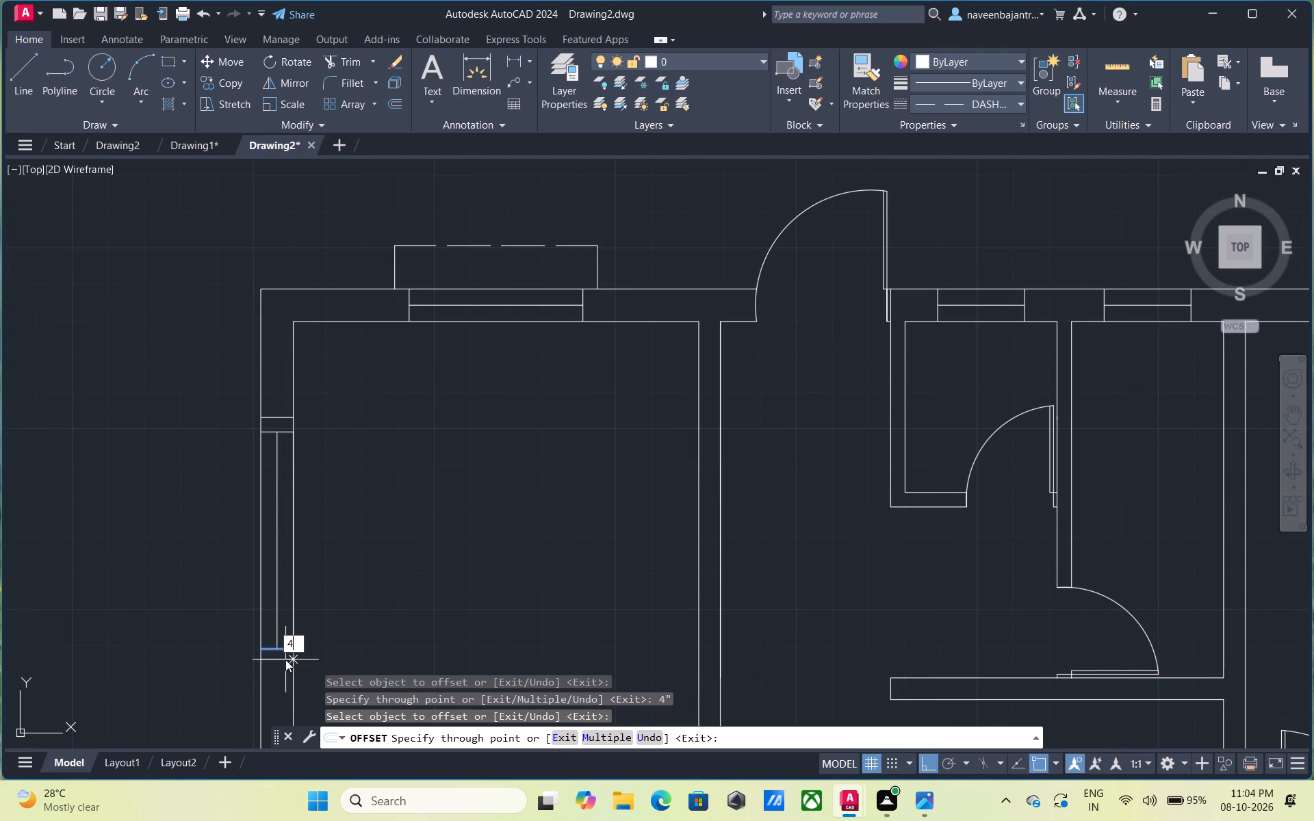
key(shift+quotedbl)
key(Return)
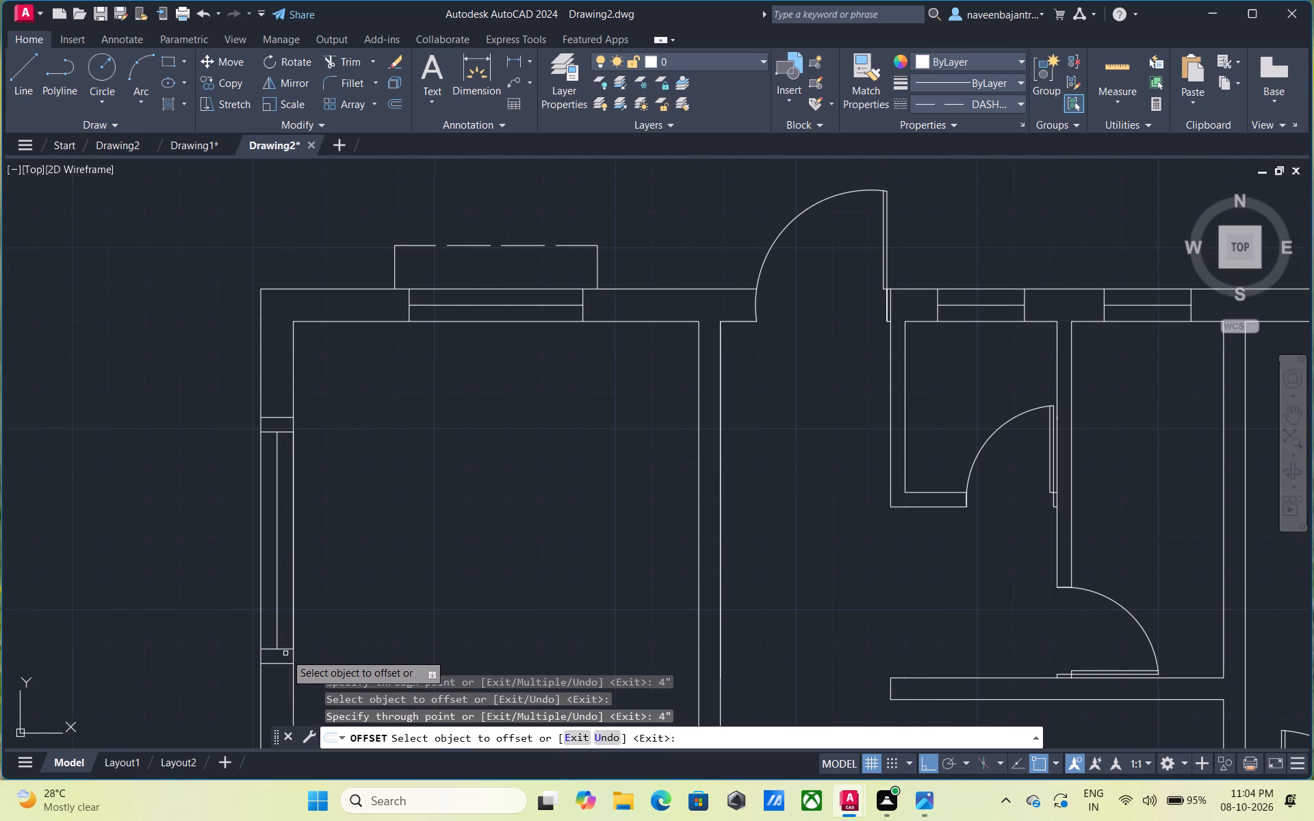
key(Escape)
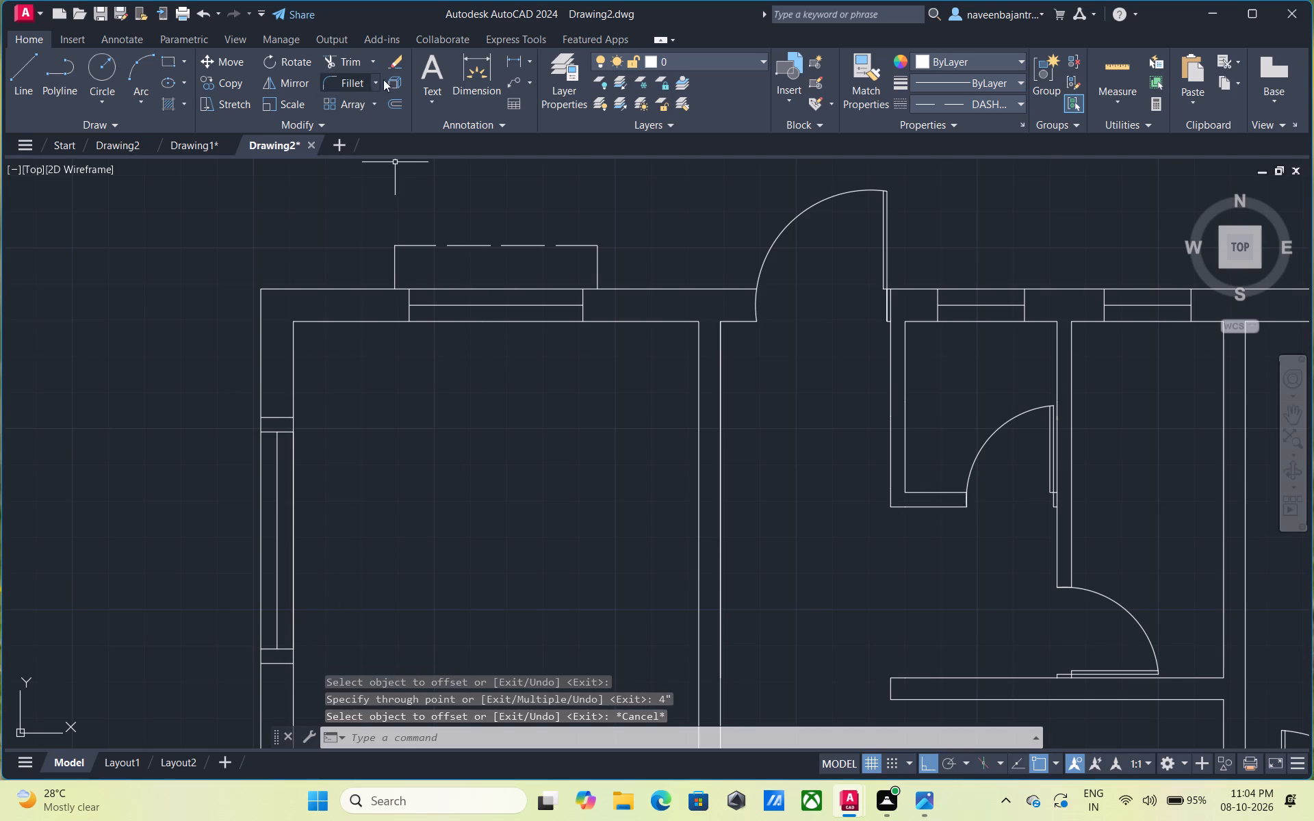
Measure the depth of the dashed projection outside the upper-left room's top window.
click(465, 77)
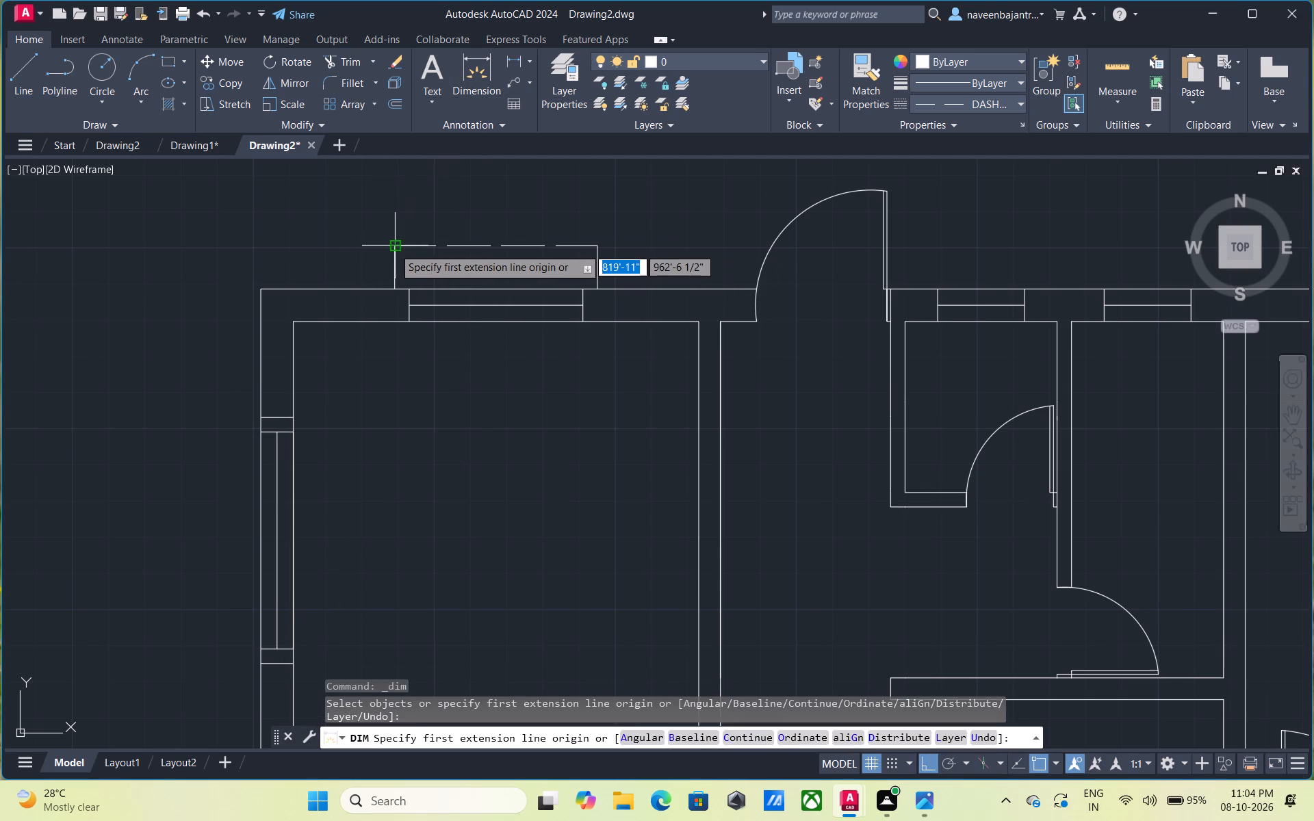
click(394, 248)
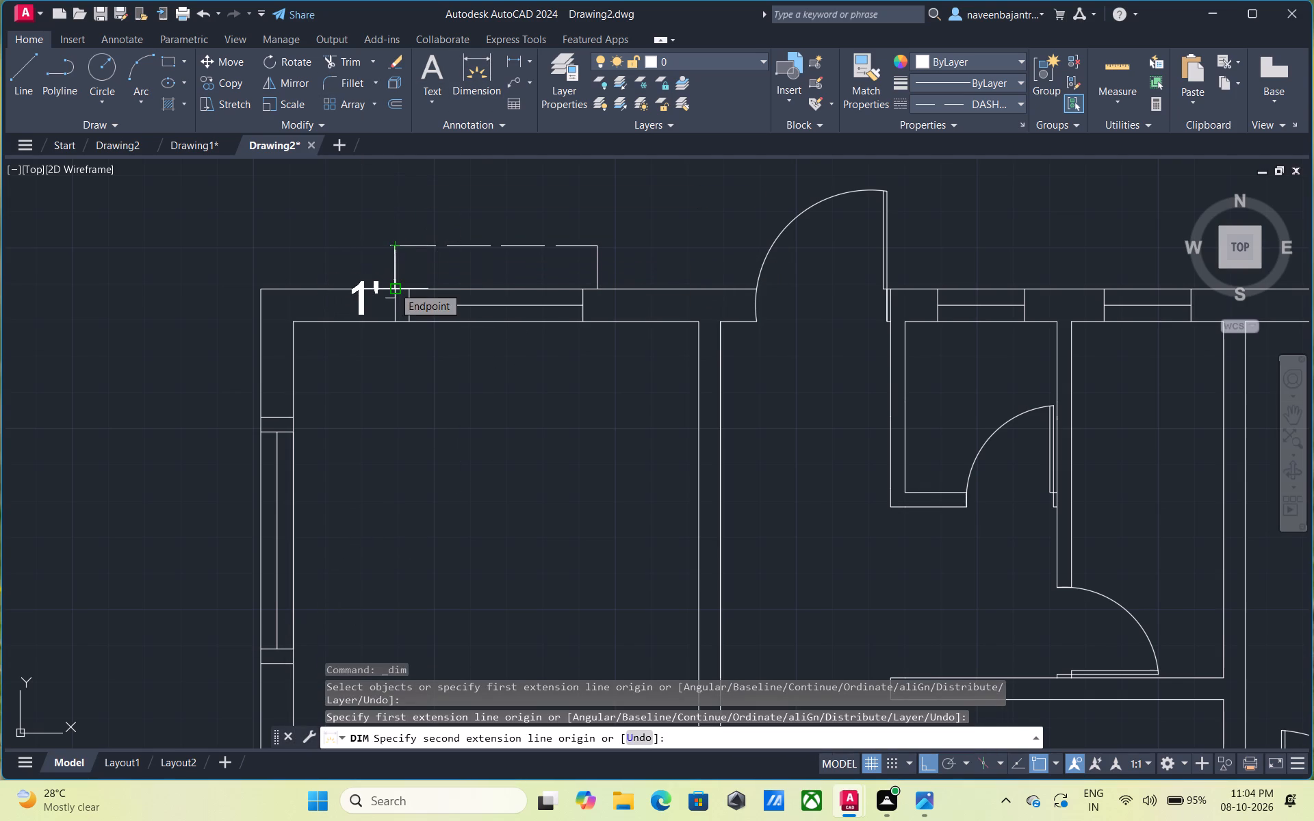
key(Escape)
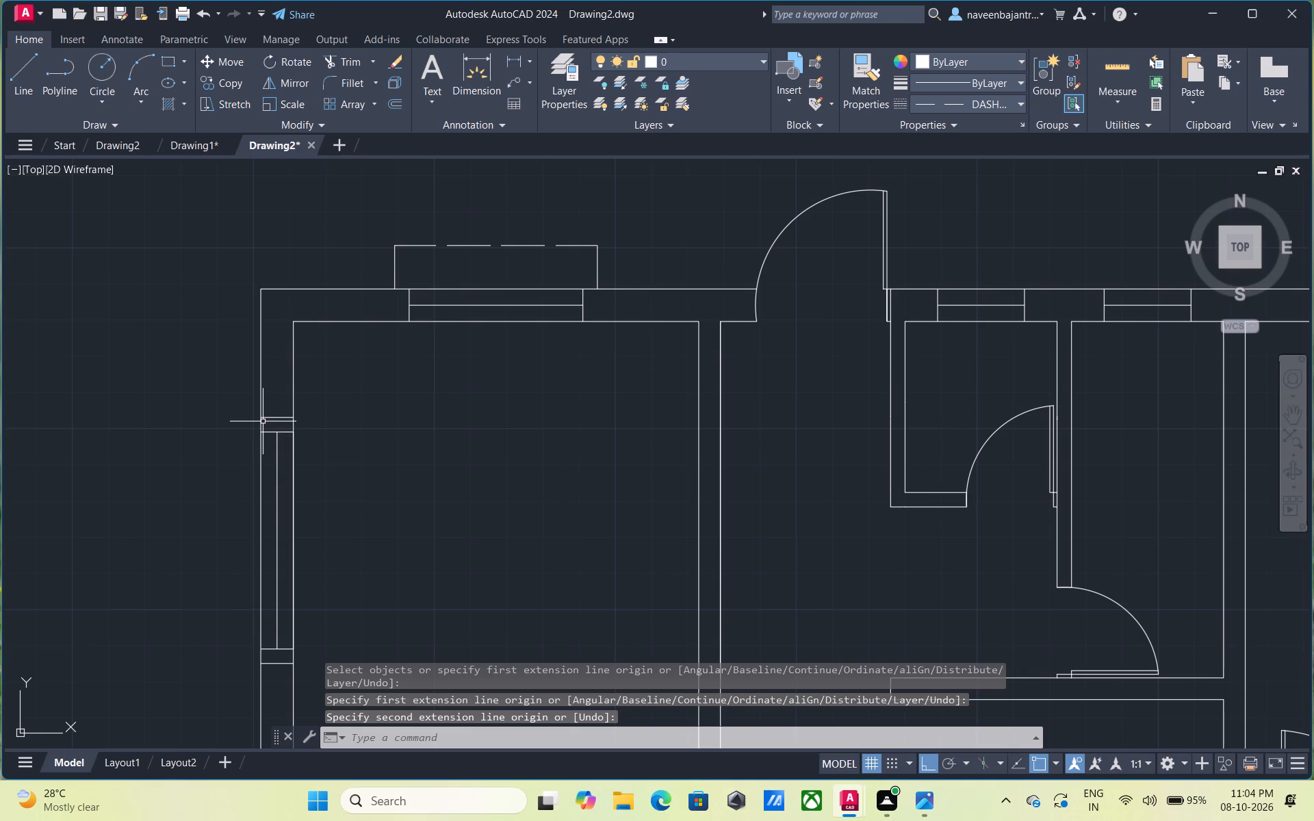
Draw a 1' line outward from the outer wall face at the upper offset line of the left-wall window.
text(l)
key(space)
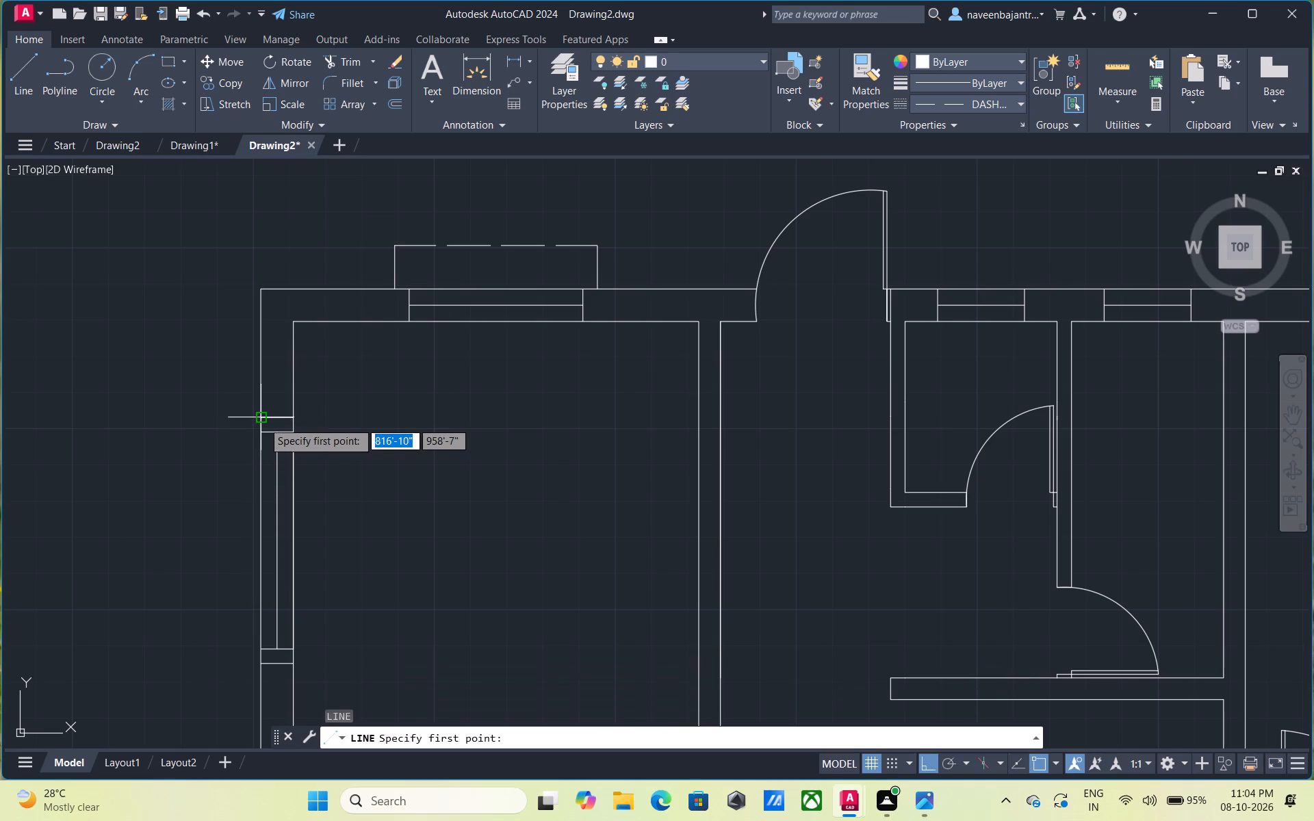
click(262, 421)
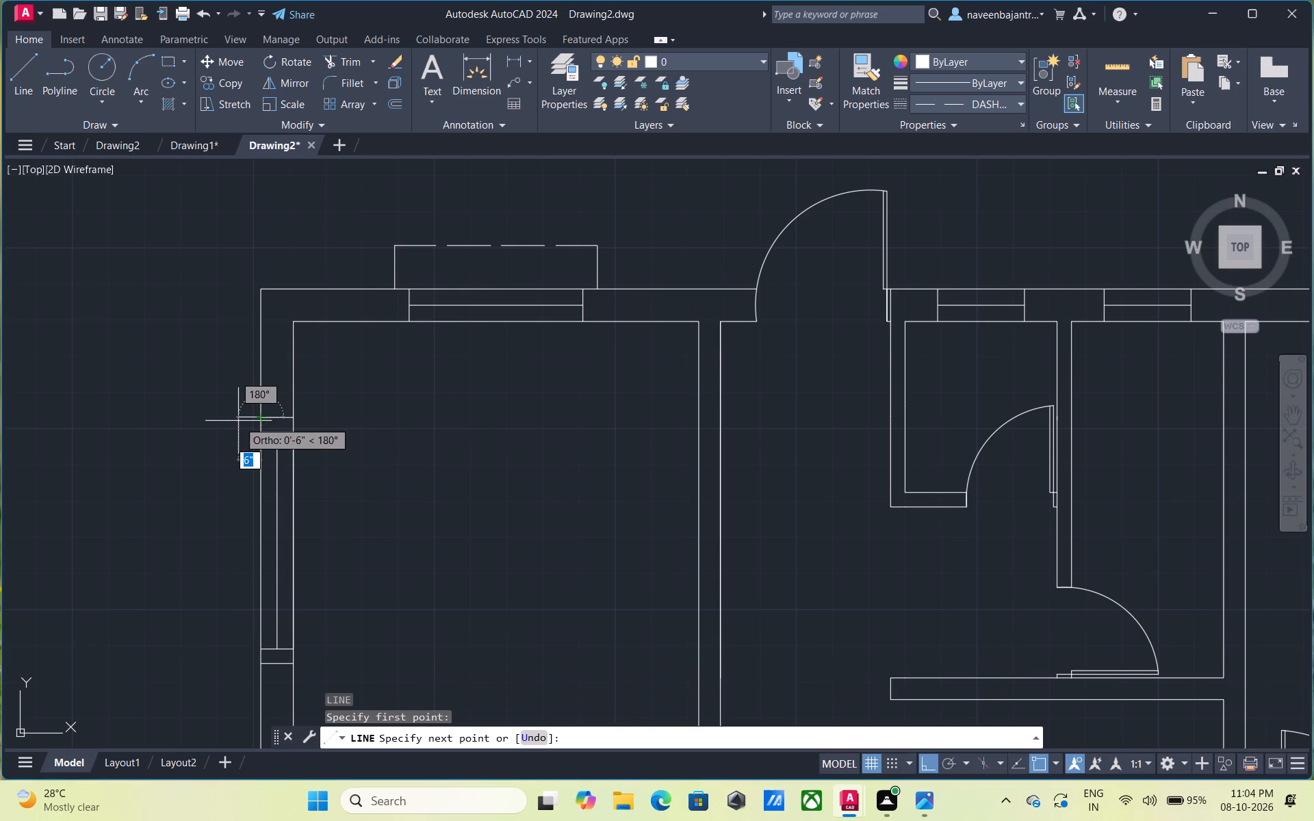
text(1')
key(Return)
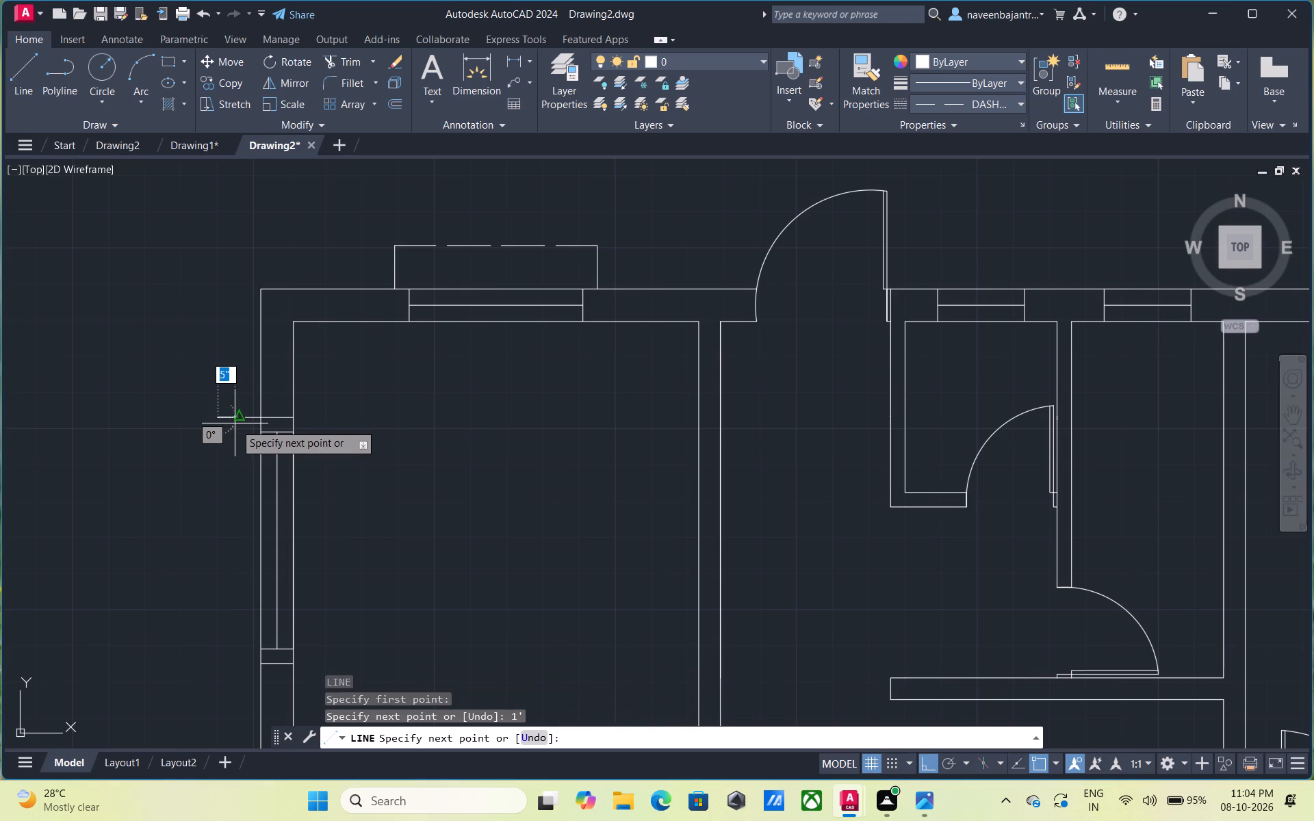
key(Escape)
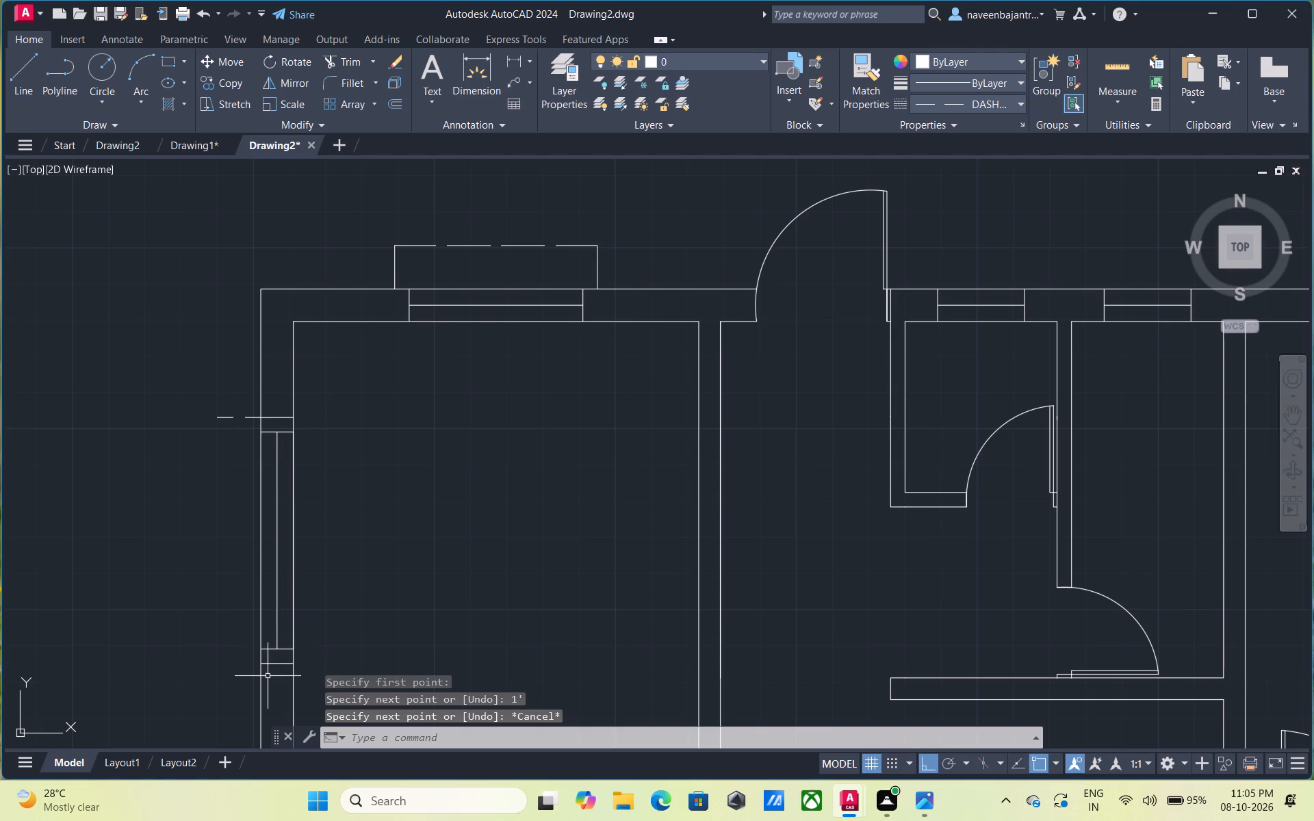
Draw a 1' line outward from the outer wall face at the lower offset line of the left-wall window.
click(261, 663)
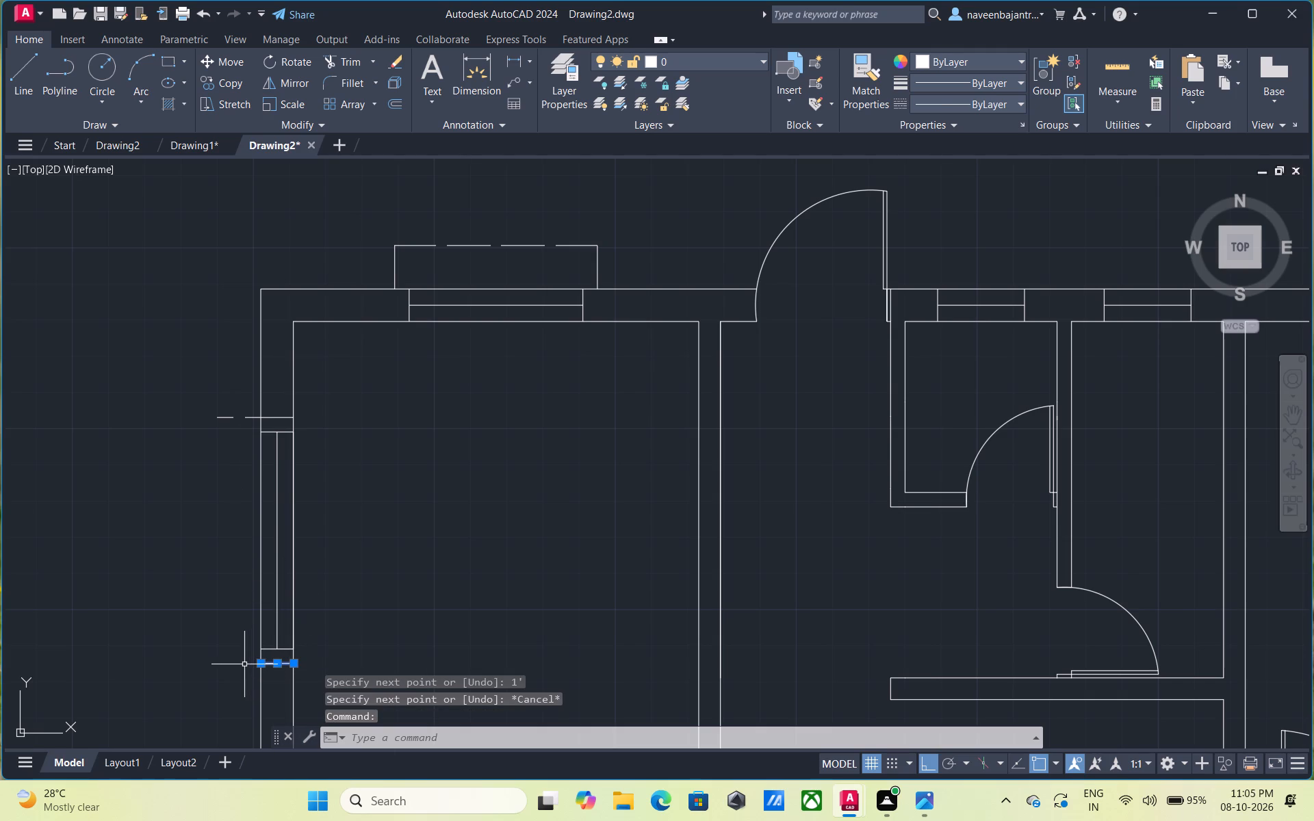
key(Escape)
text(l)
key(space)
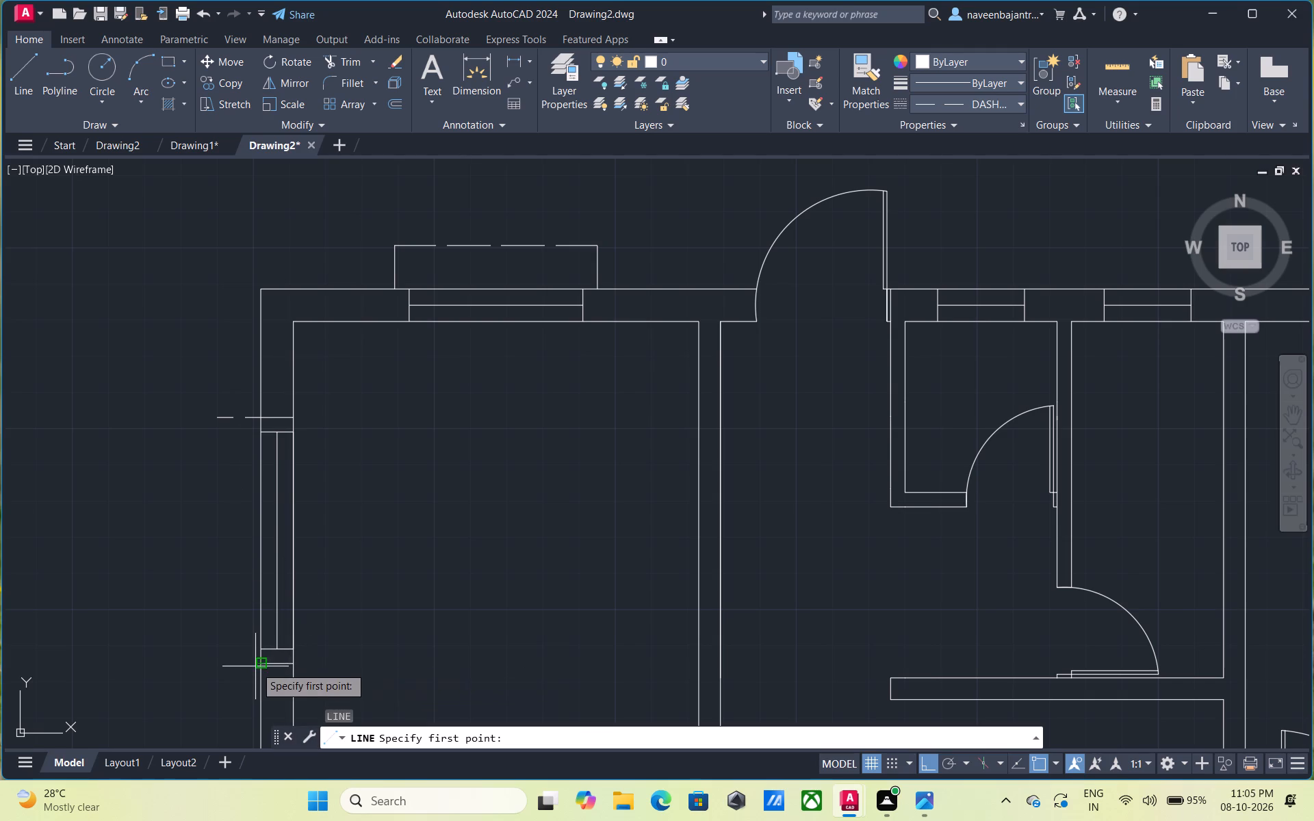
click(258, 667)
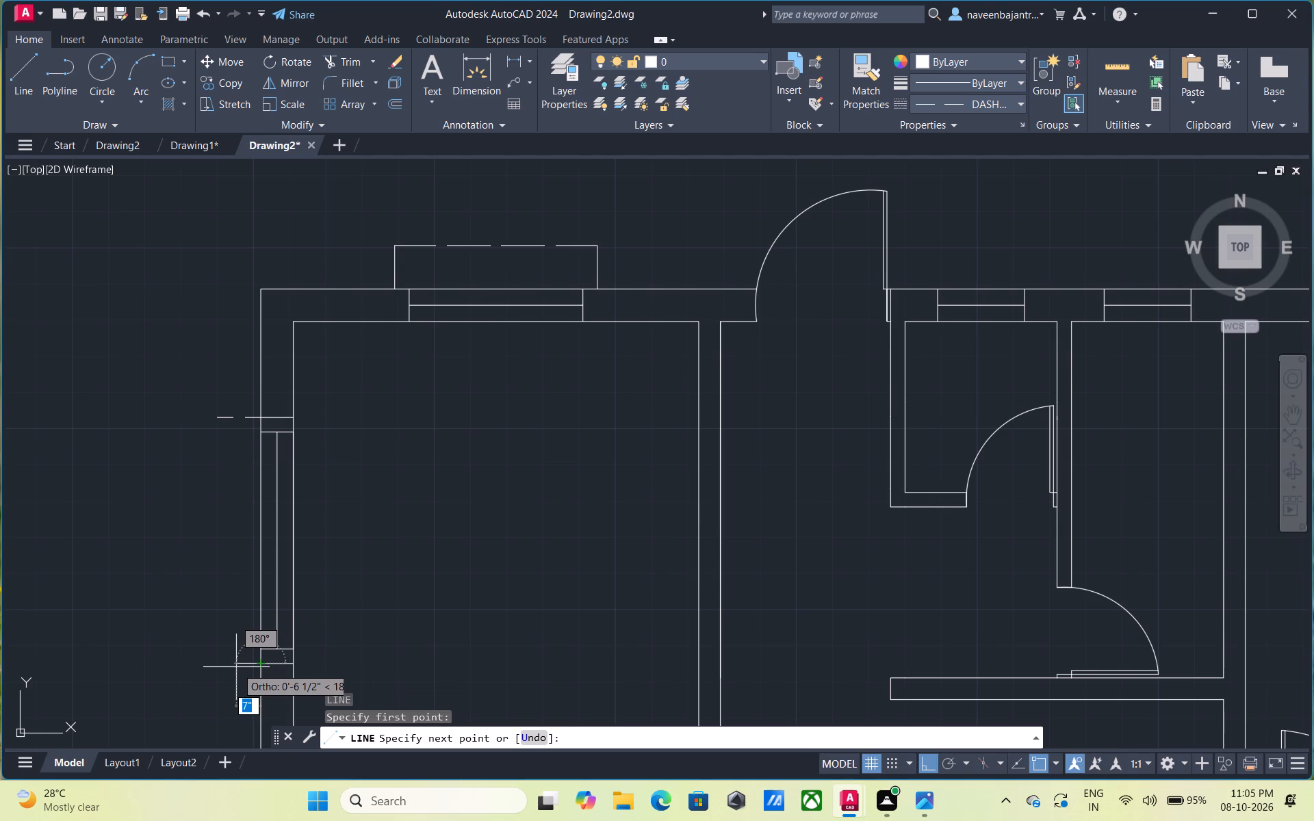
key(1)
key(apostrophe)
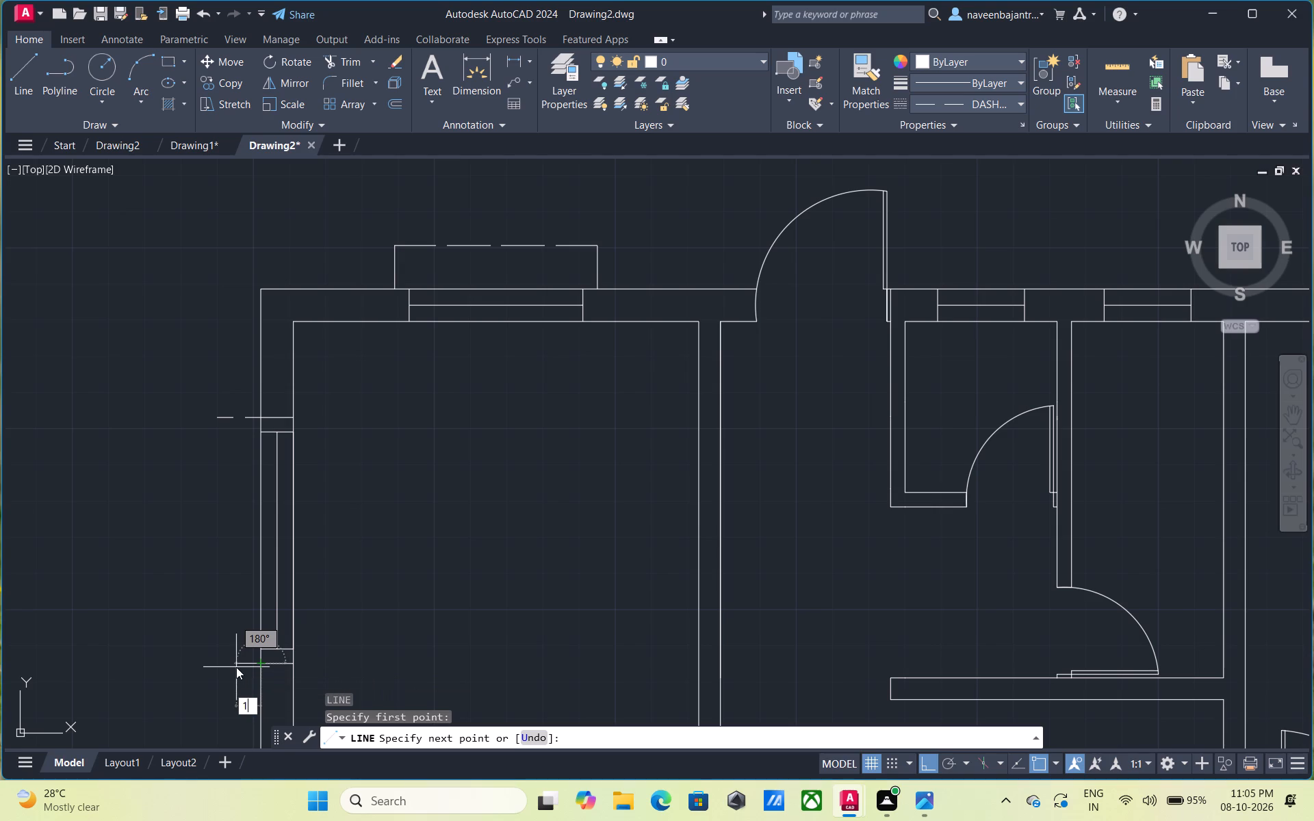
key(Return)
key(Escape)
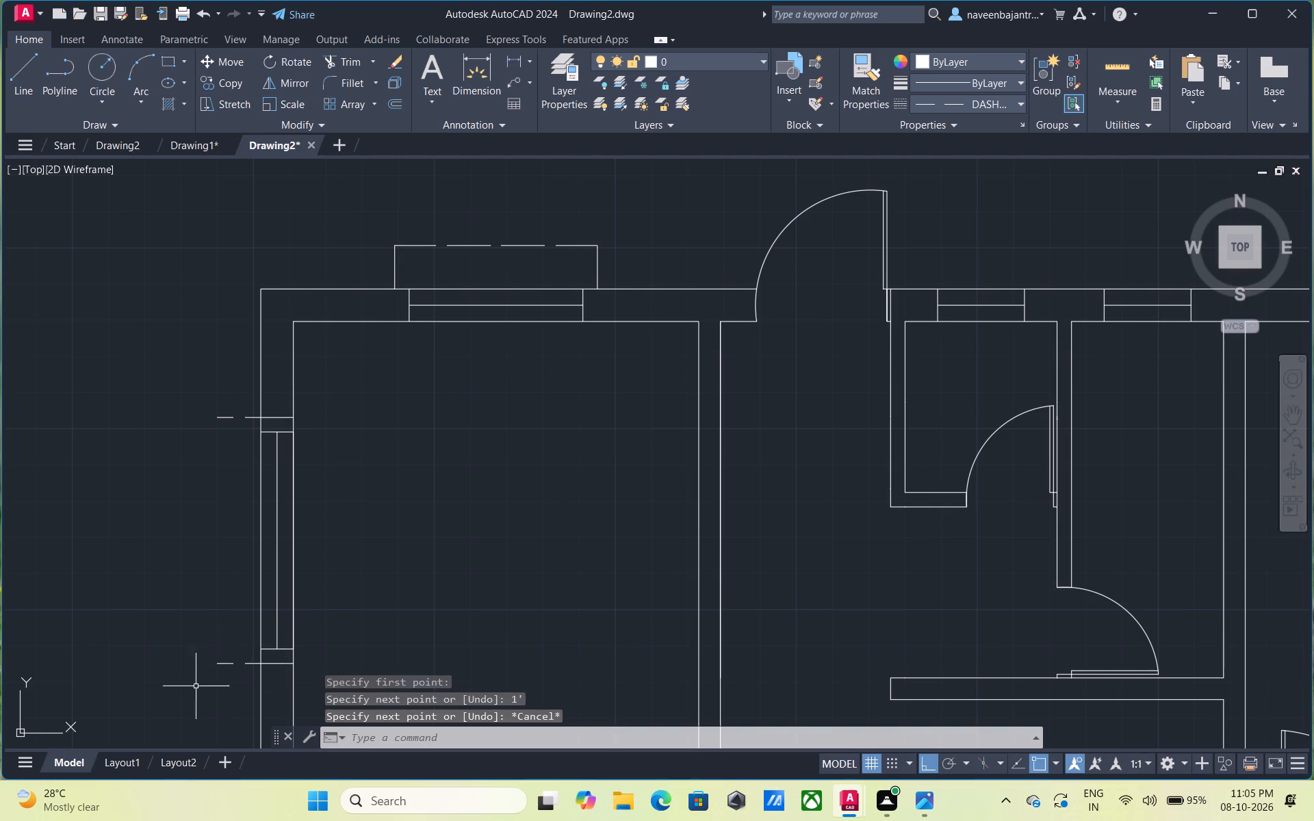
Connect the outer ends of the two 1' lines with a vertical line to close the left-wall window's projection.
text(l)
key(space)
click(216, 665)
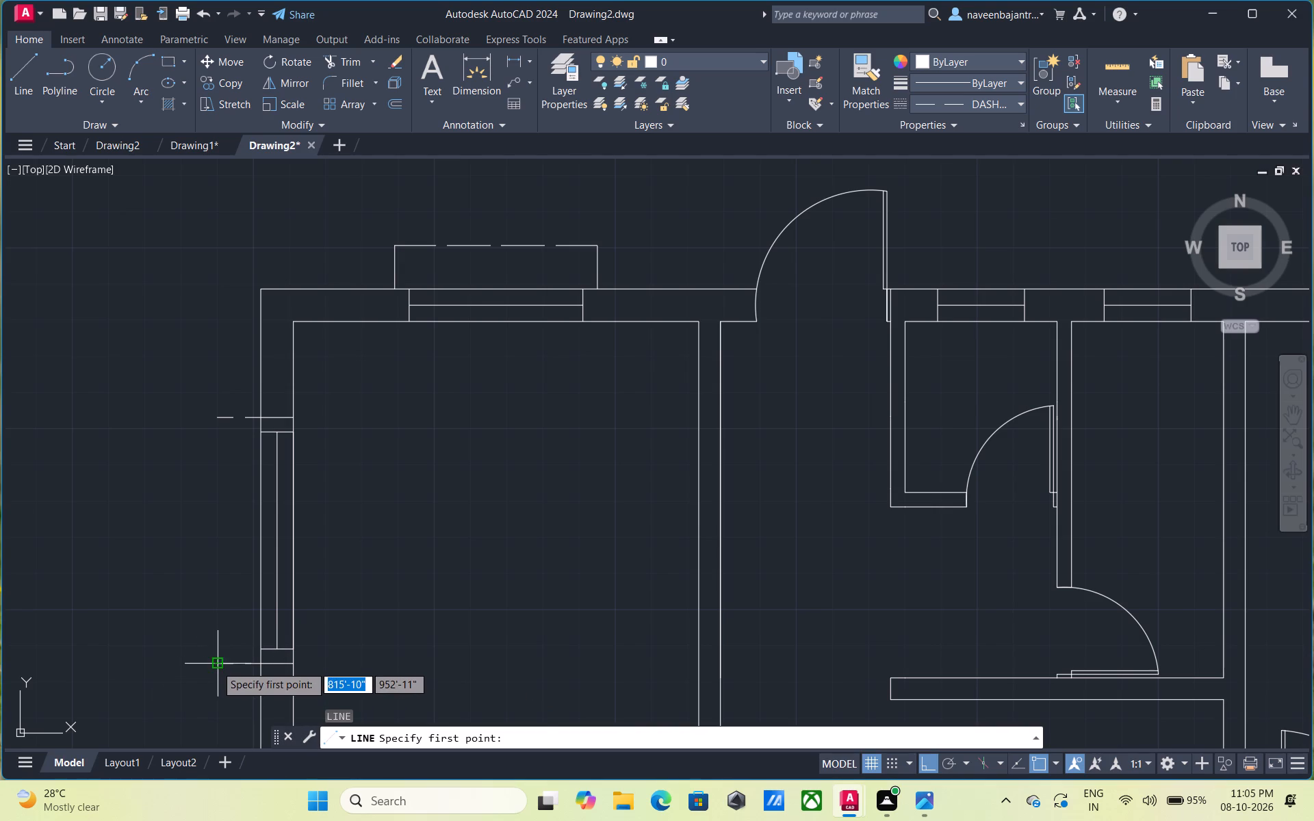
click(216, 418)
key(Escape)
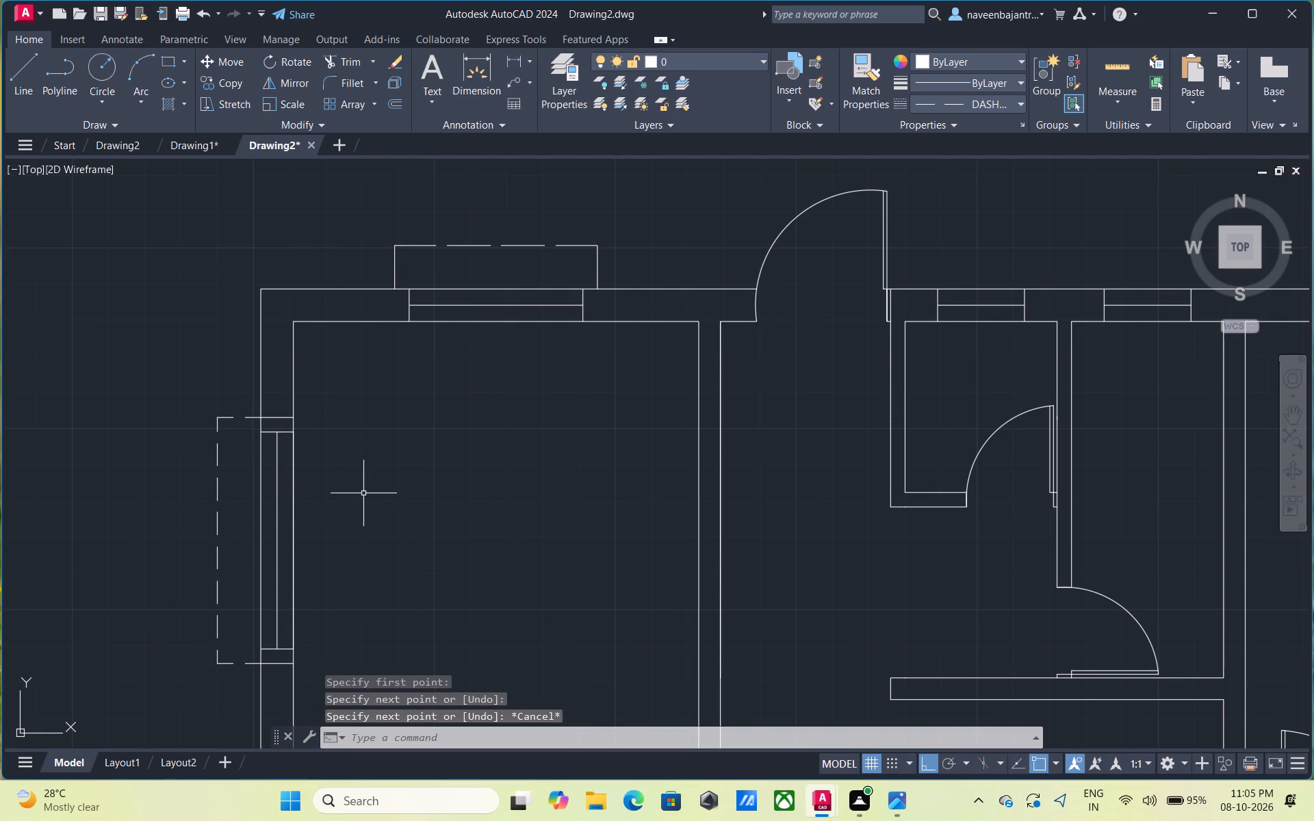
Trim away the two 4" offset lines inside the wall at the upper-left room's left-wall window.
scroll(365, 495, down, 2)
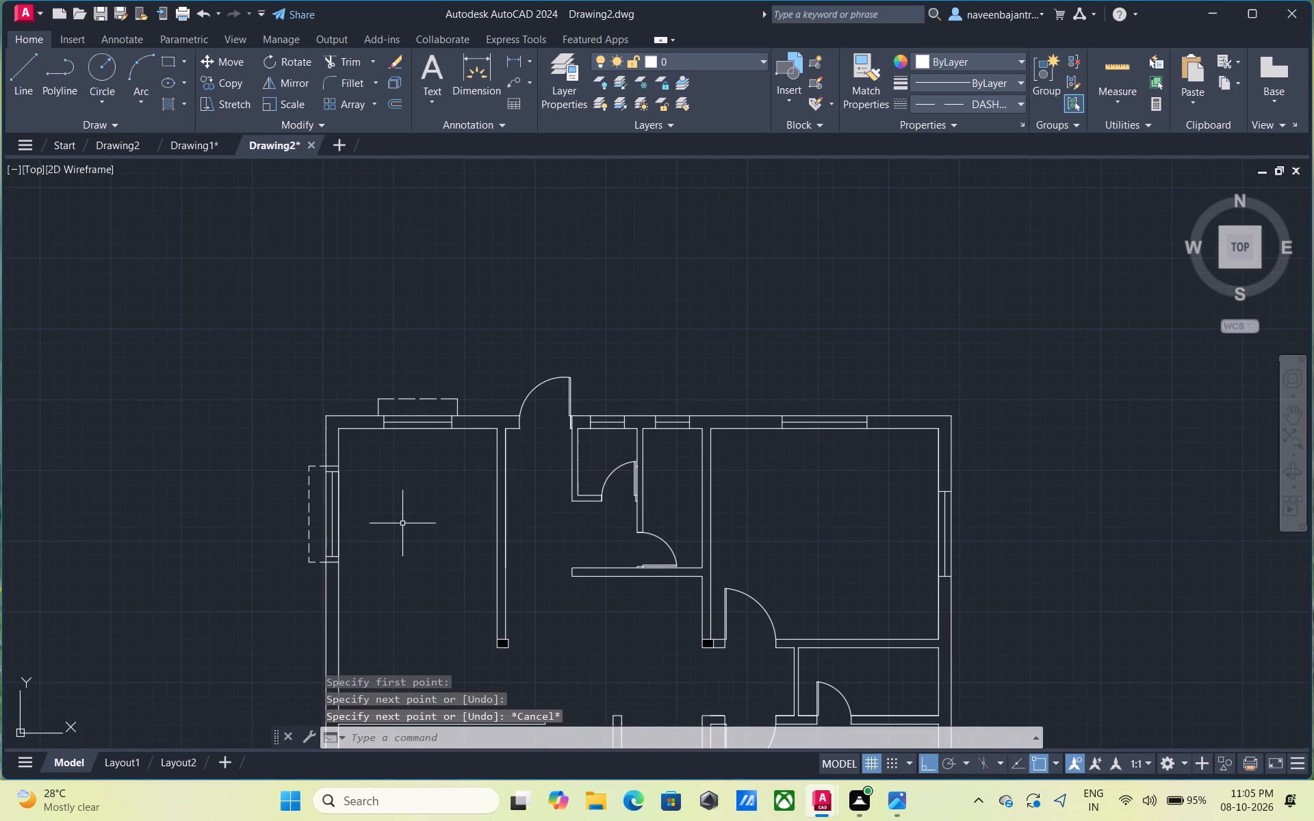
scroll(402, 524, up, 2)
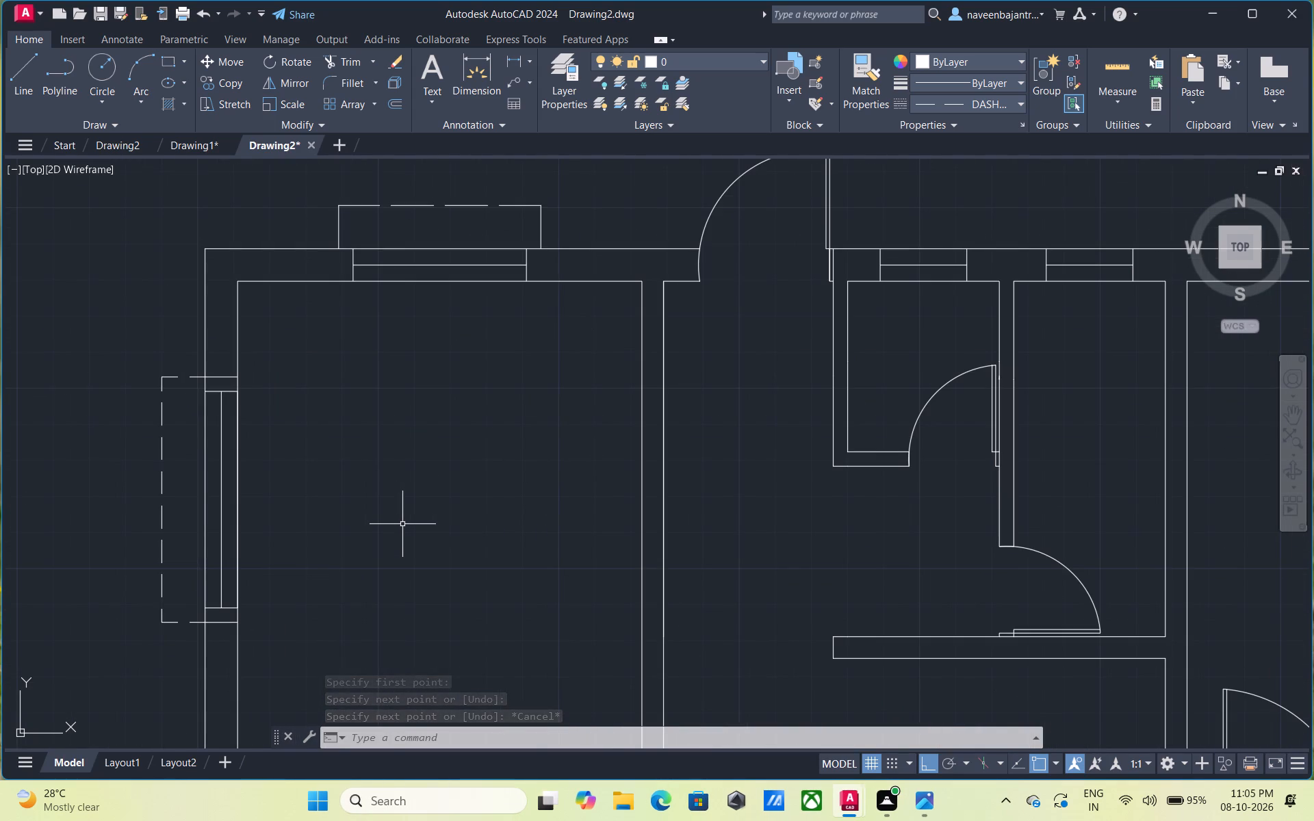
key(Escape)
text(tr)
key(space)
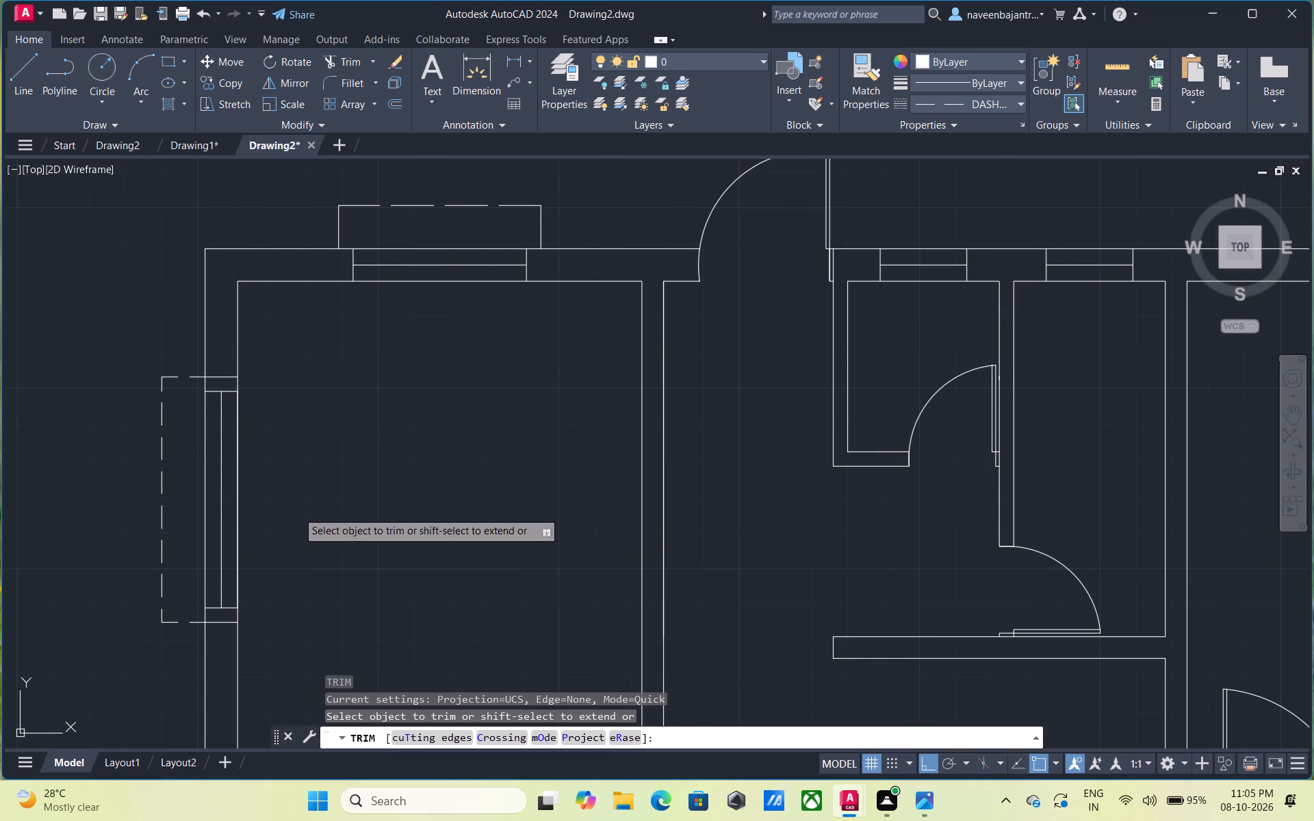
click(216, 378)
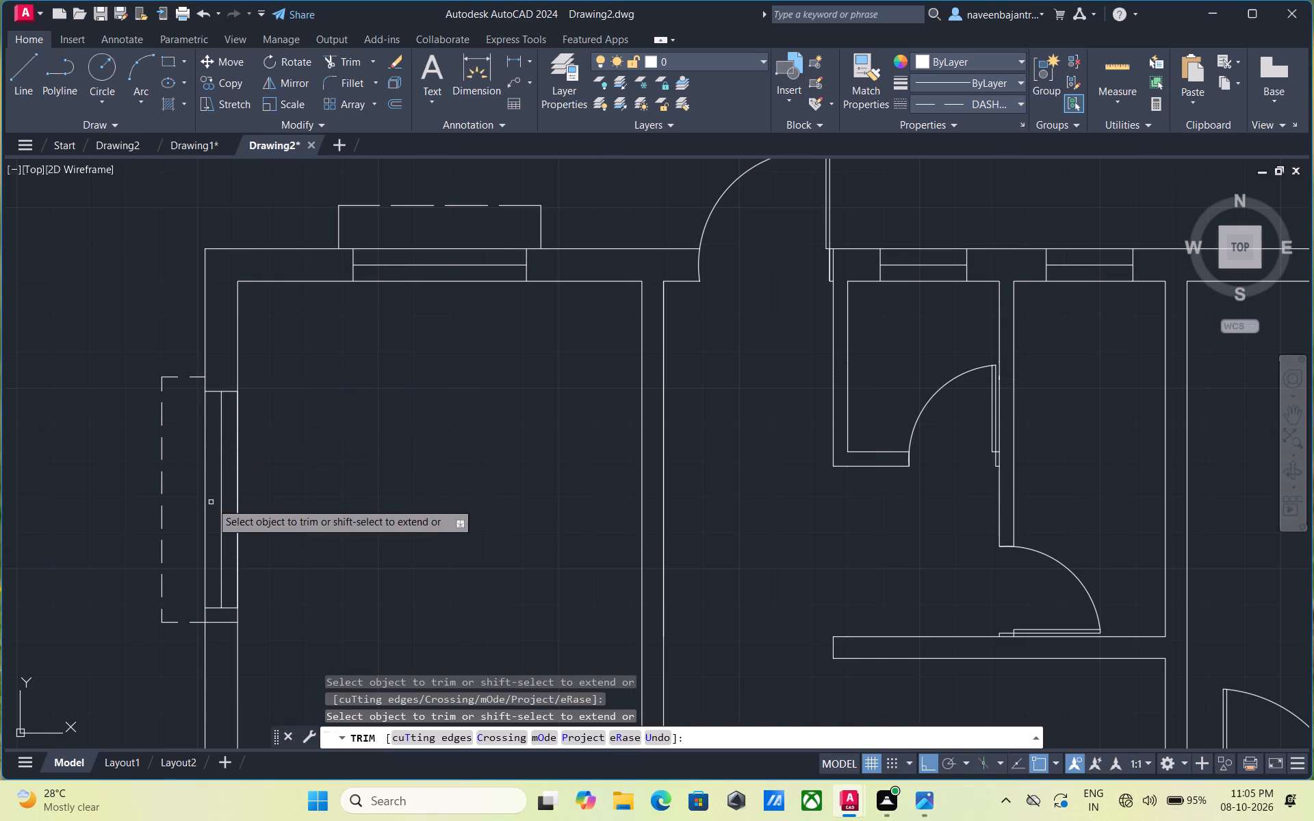
click(214, 621)
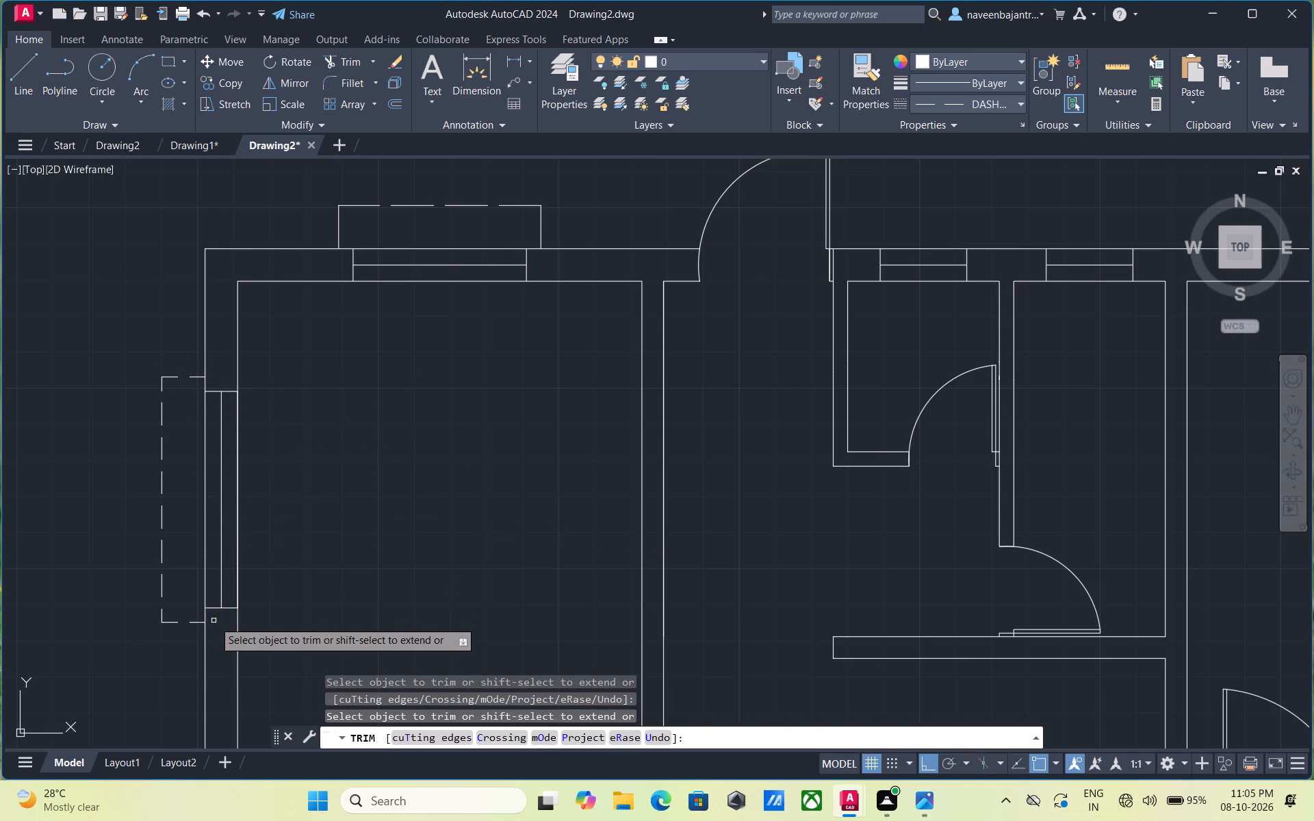
scroll(216, 621, down, 2)
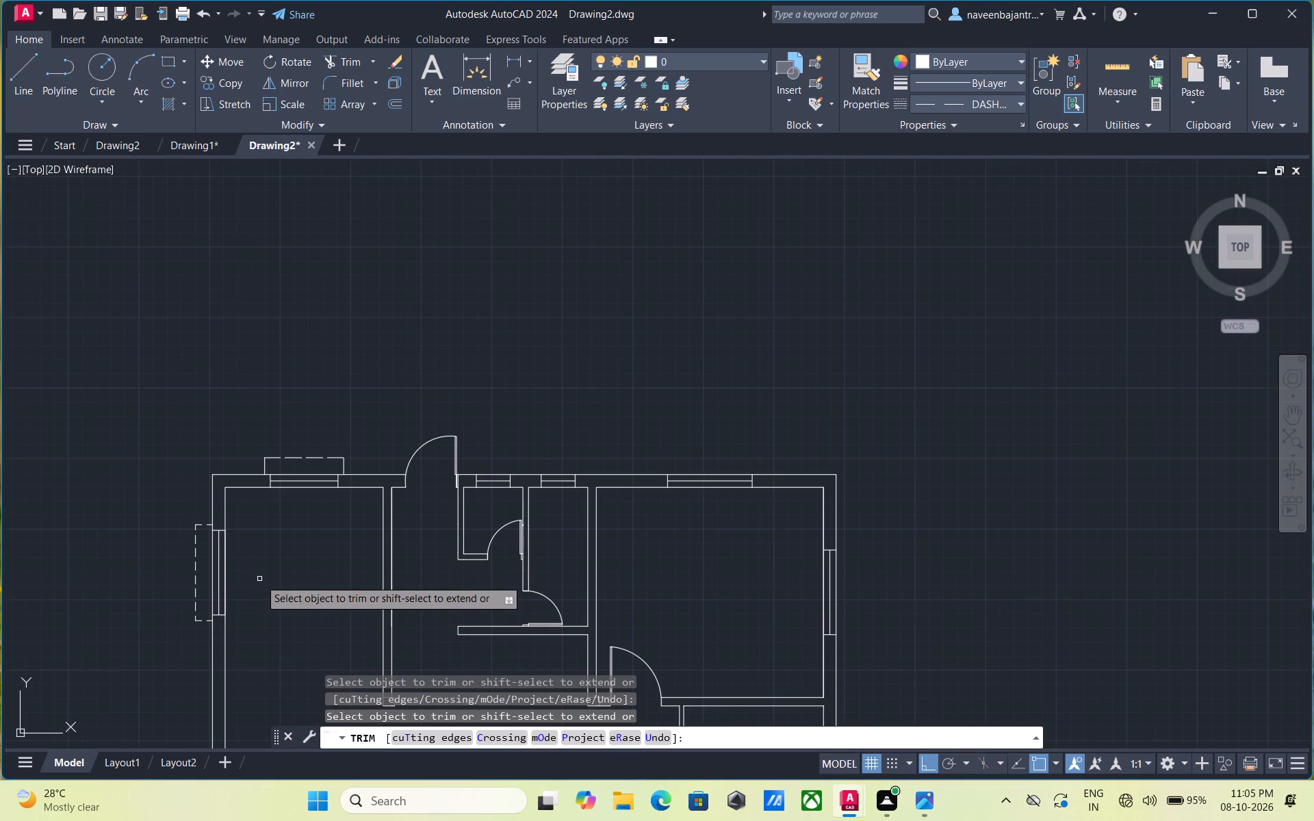
middle_drag(259, 579, 546, 295)
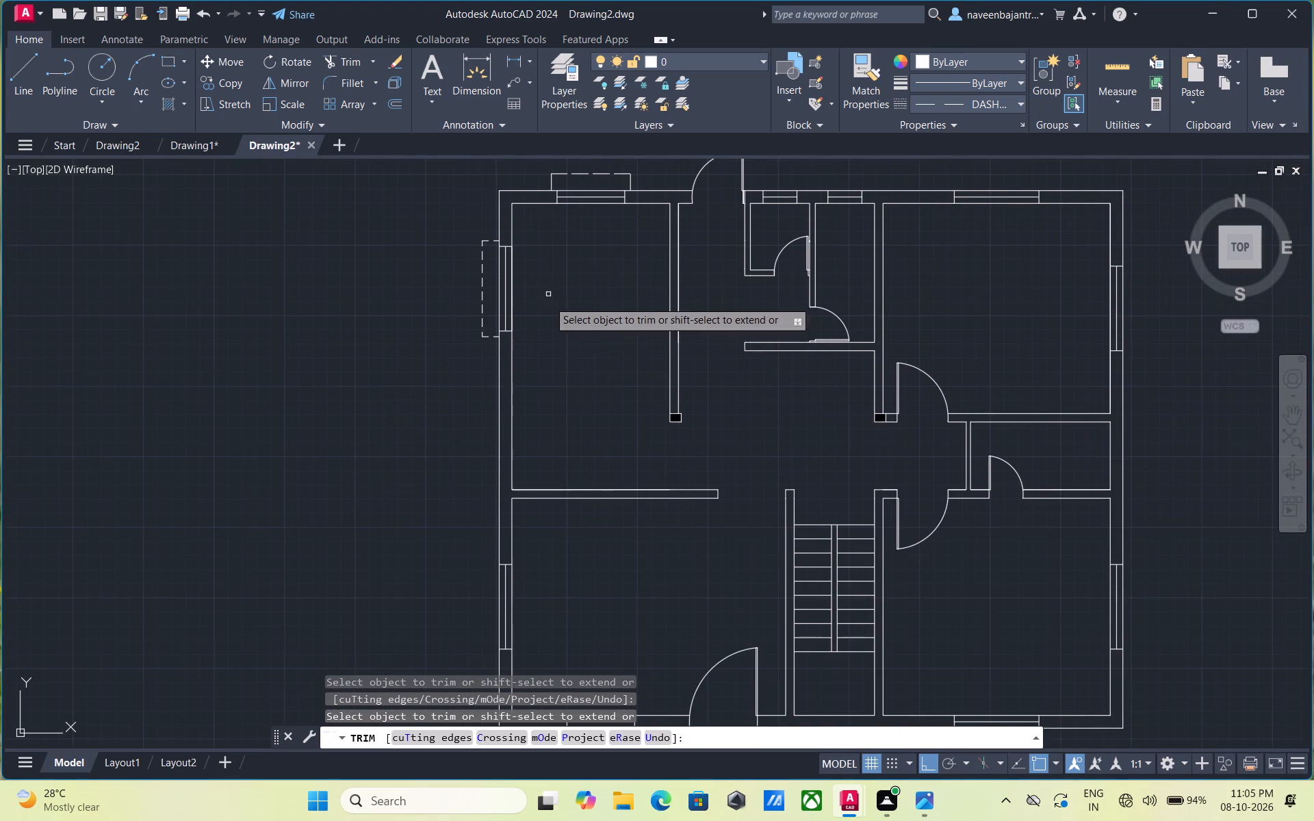
middle_drag(532, 426, 645, 236)
scroll(641, 376, up, 2)
key(Escape)
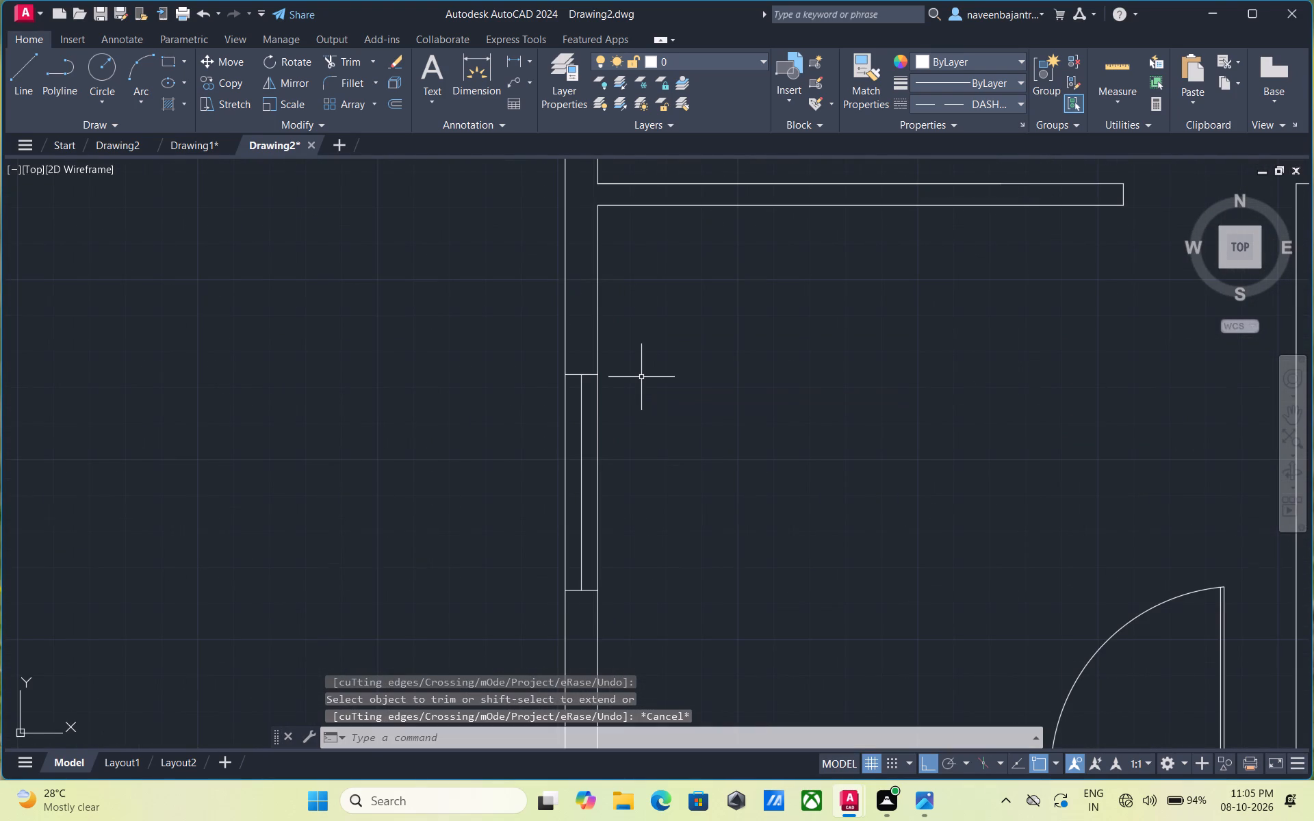
Offset both end lines of the lower-left room's left-wall window 4" outward along the wall.
key(o)
key(space)
key(space)
click(587, 376)
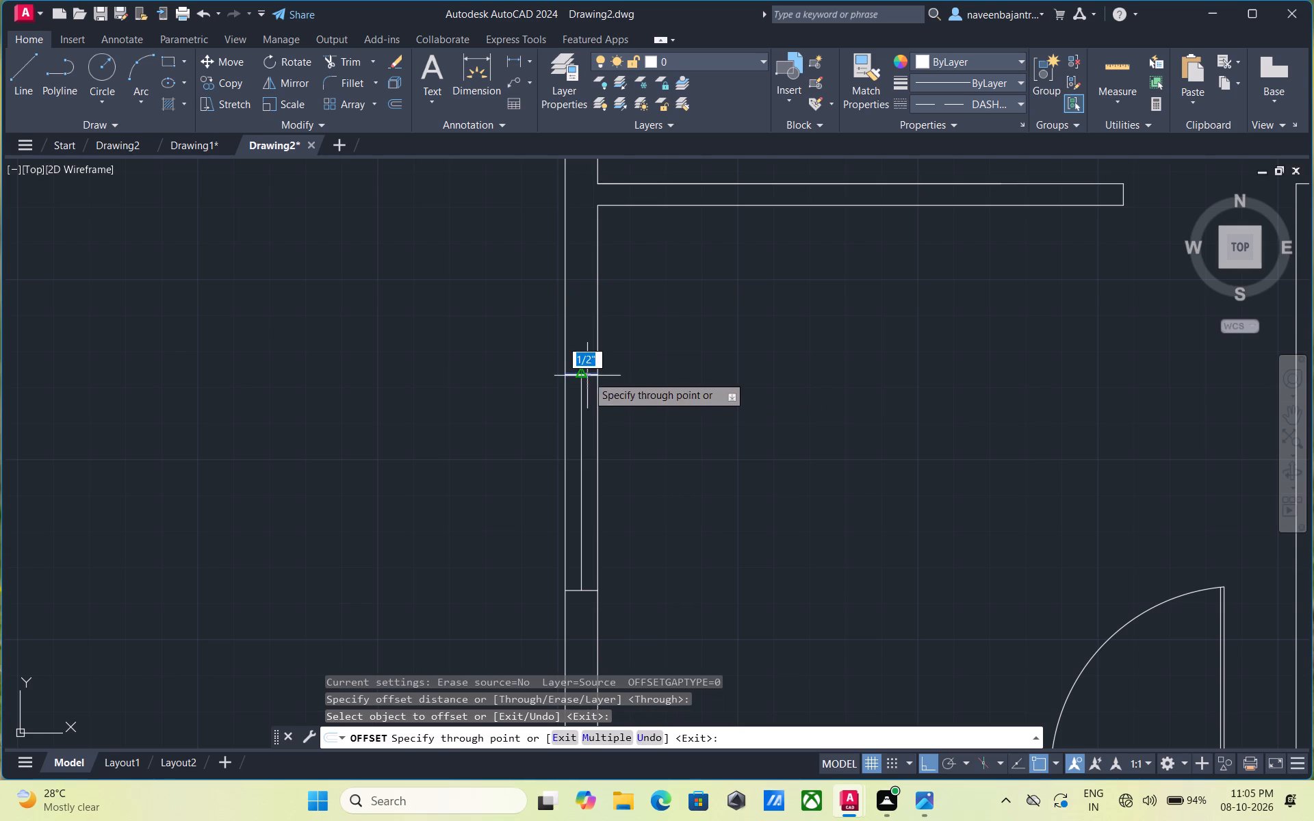
key(4)
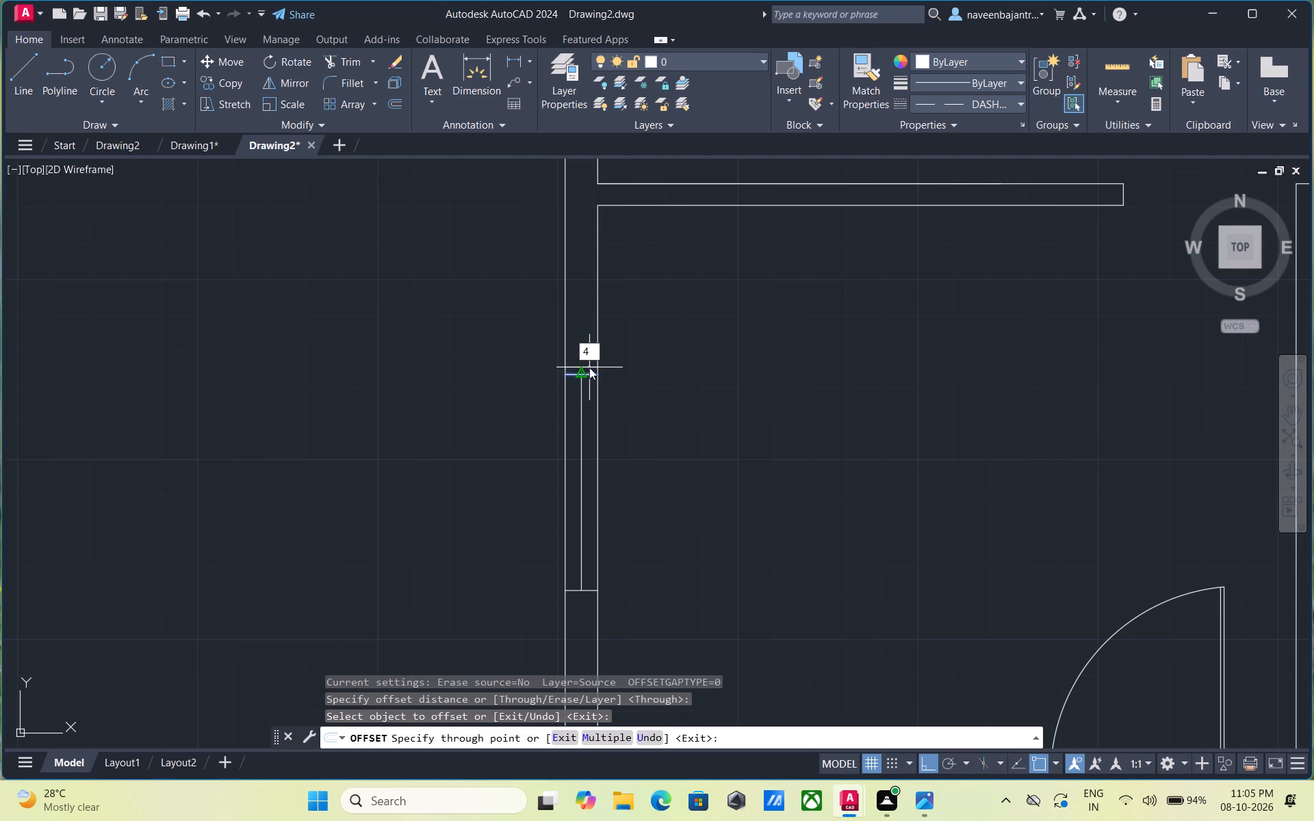
key(shift+quotedbl)
key(Return)
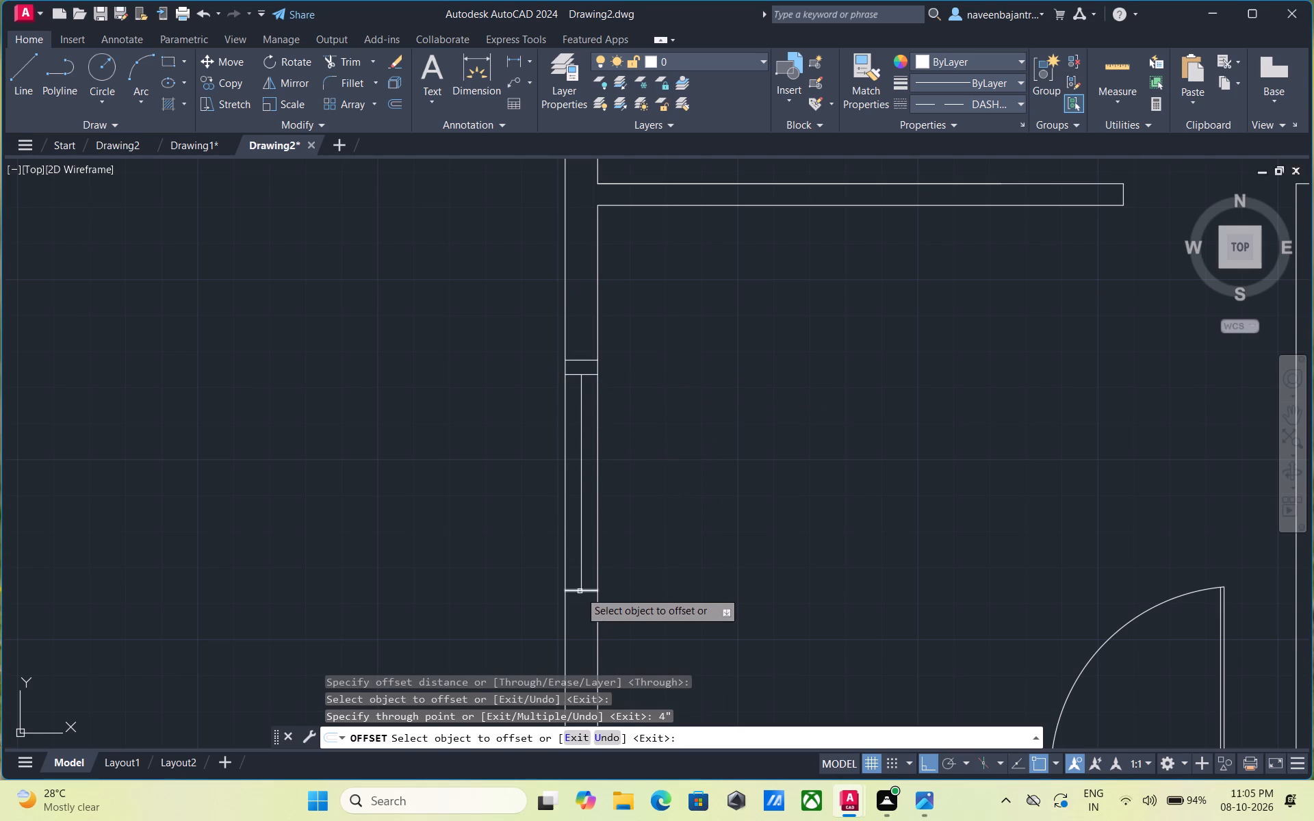
click(580, 591)
text(4")
key(Return)
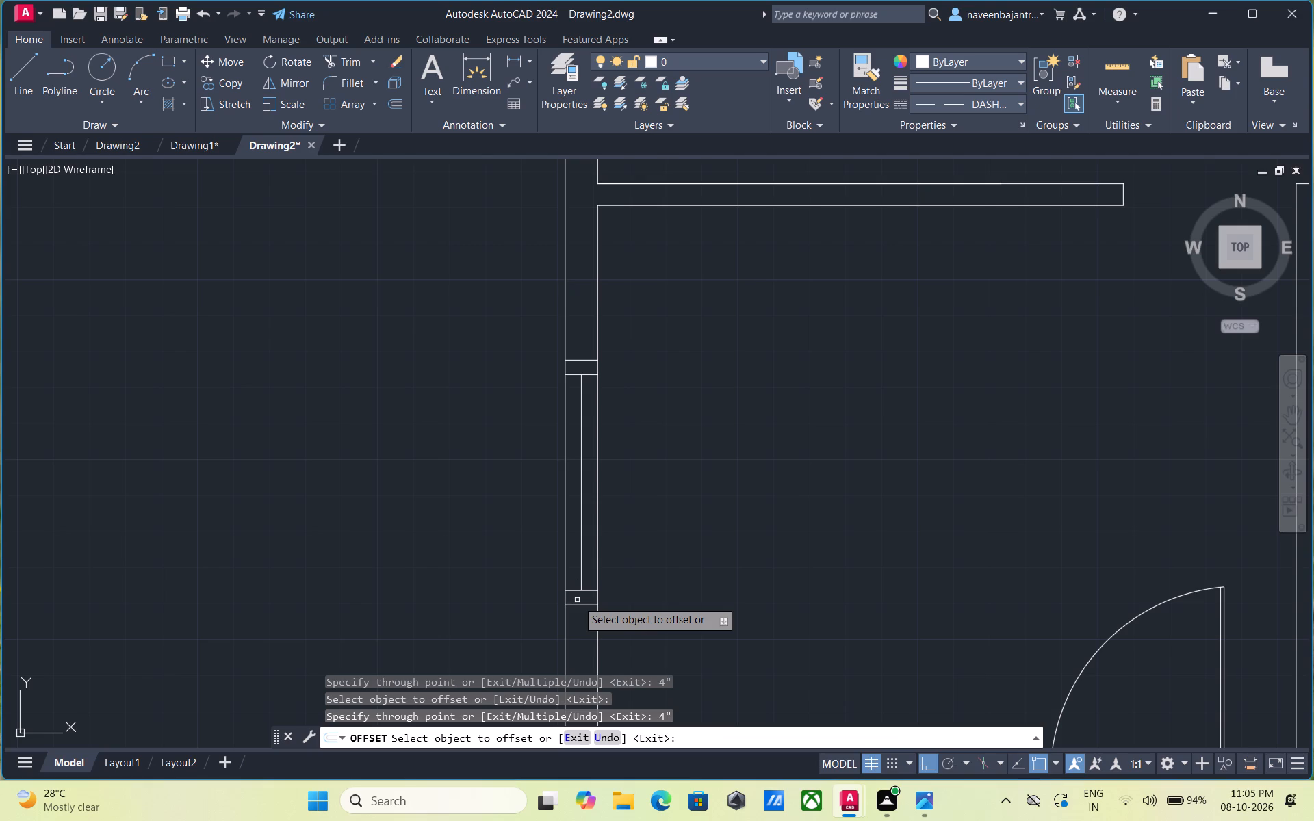
key(Escape)
Draw a 1' line outward from the outer wall face at the upper offset line of the lower-left room's left-wall window.
text(l)
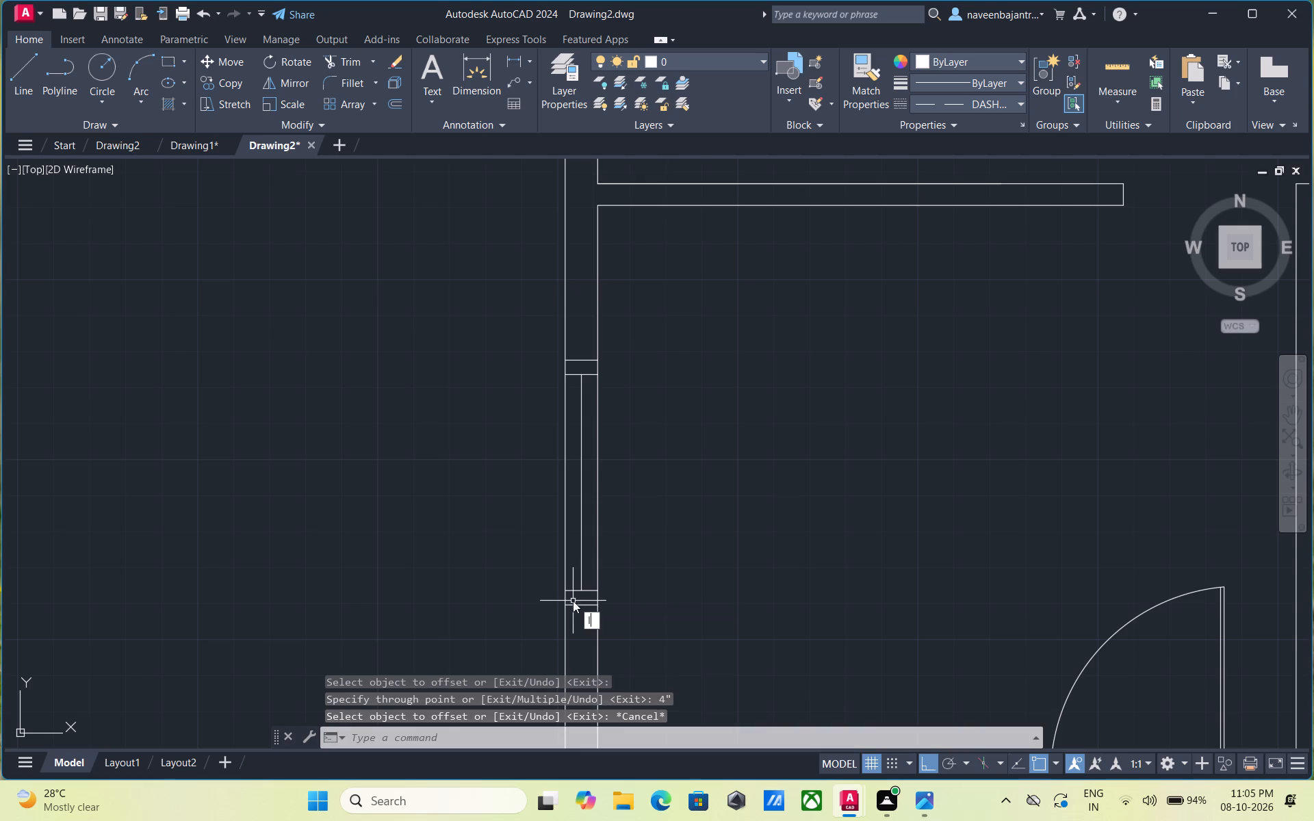
key(space)
click(561, 363)
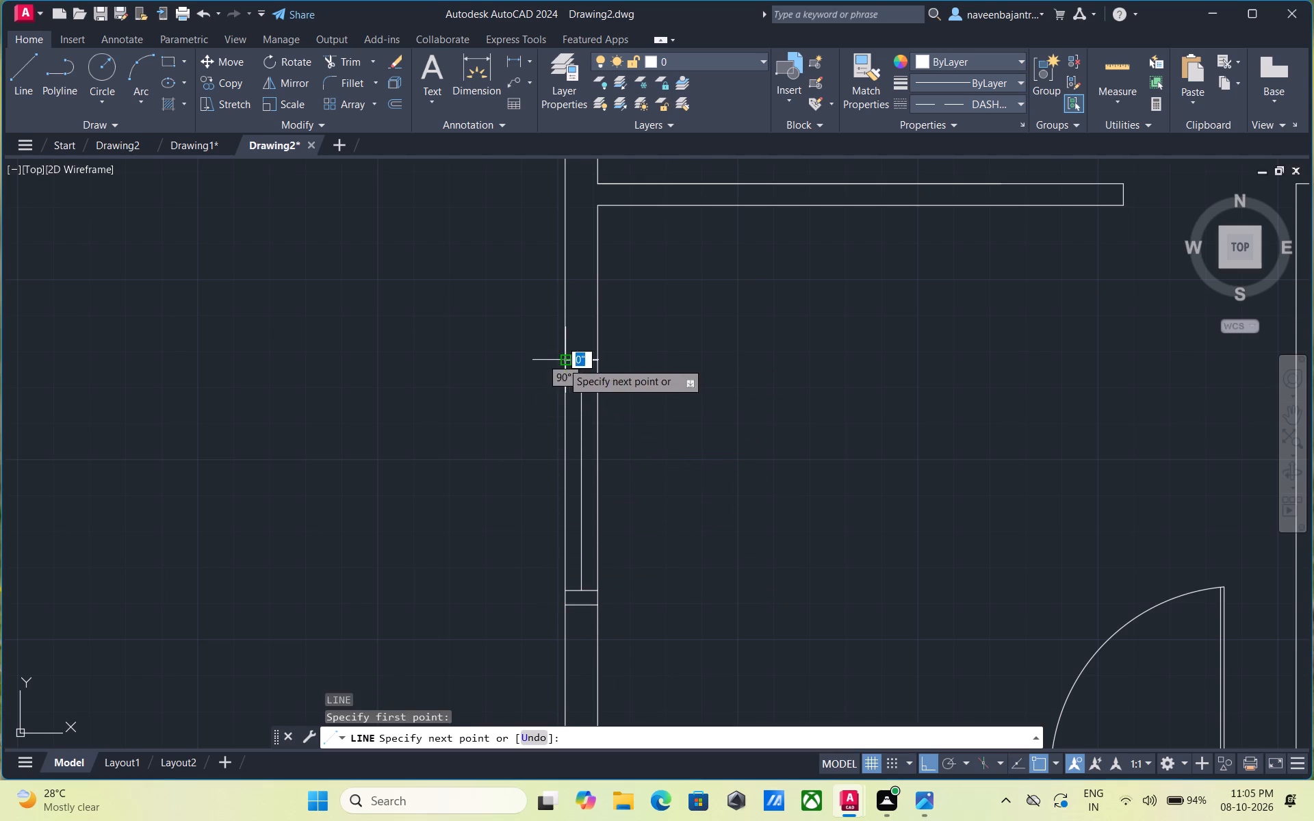
key(1)
key(apostrophe)
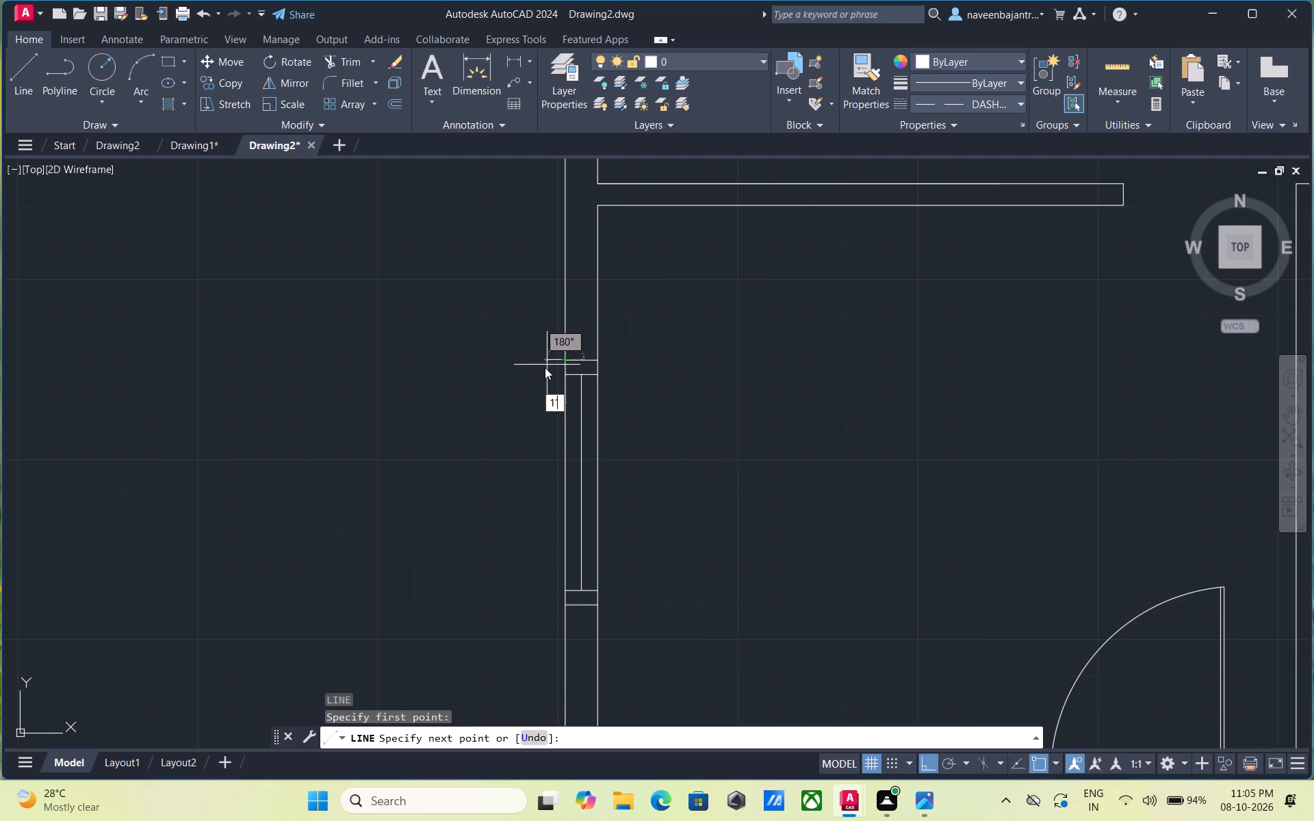
key(Return)
key(Escape)
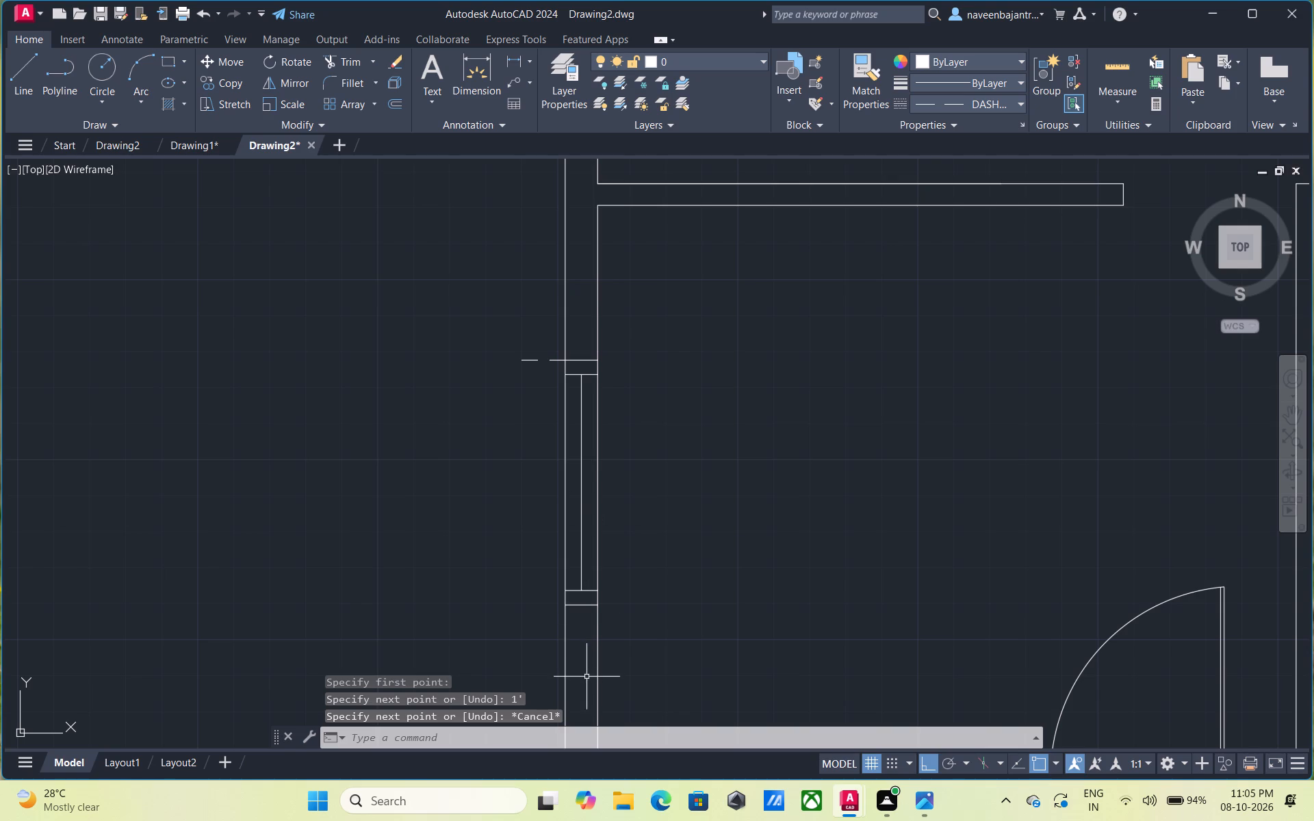
Draw a 1' line outward from the outer wall face at the lower offset line of the same left-wall window.
text(l)
key(space)
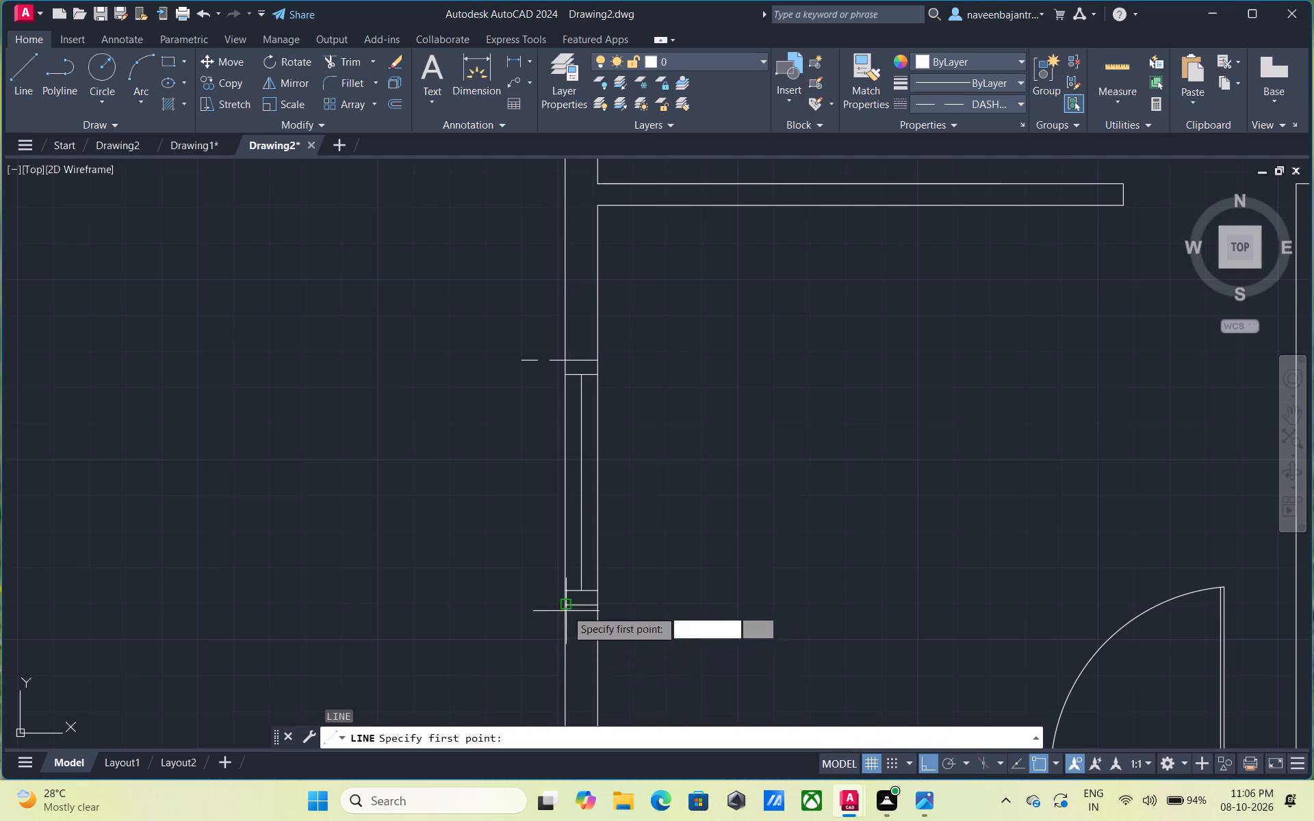
click(566, 604)
key(1)
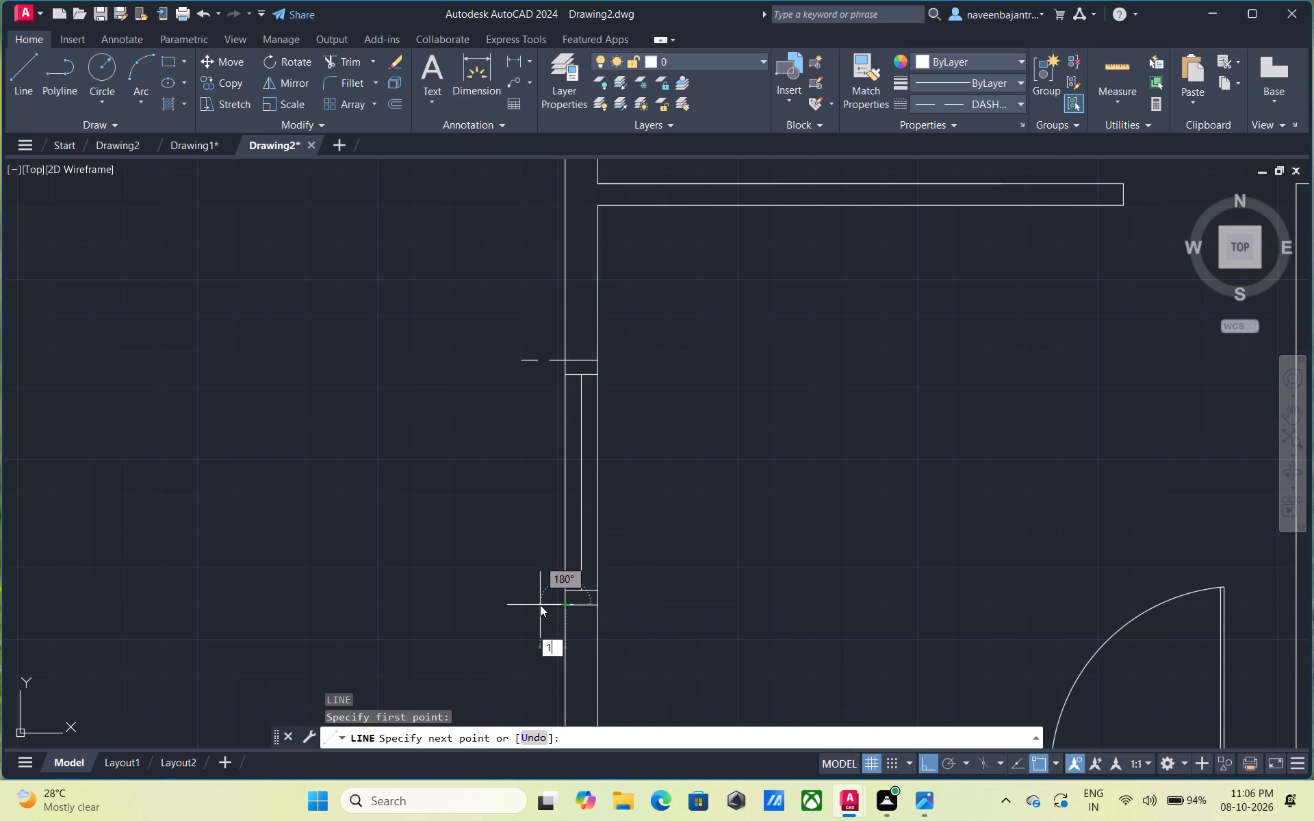
key(apostrophe)
key(Return)
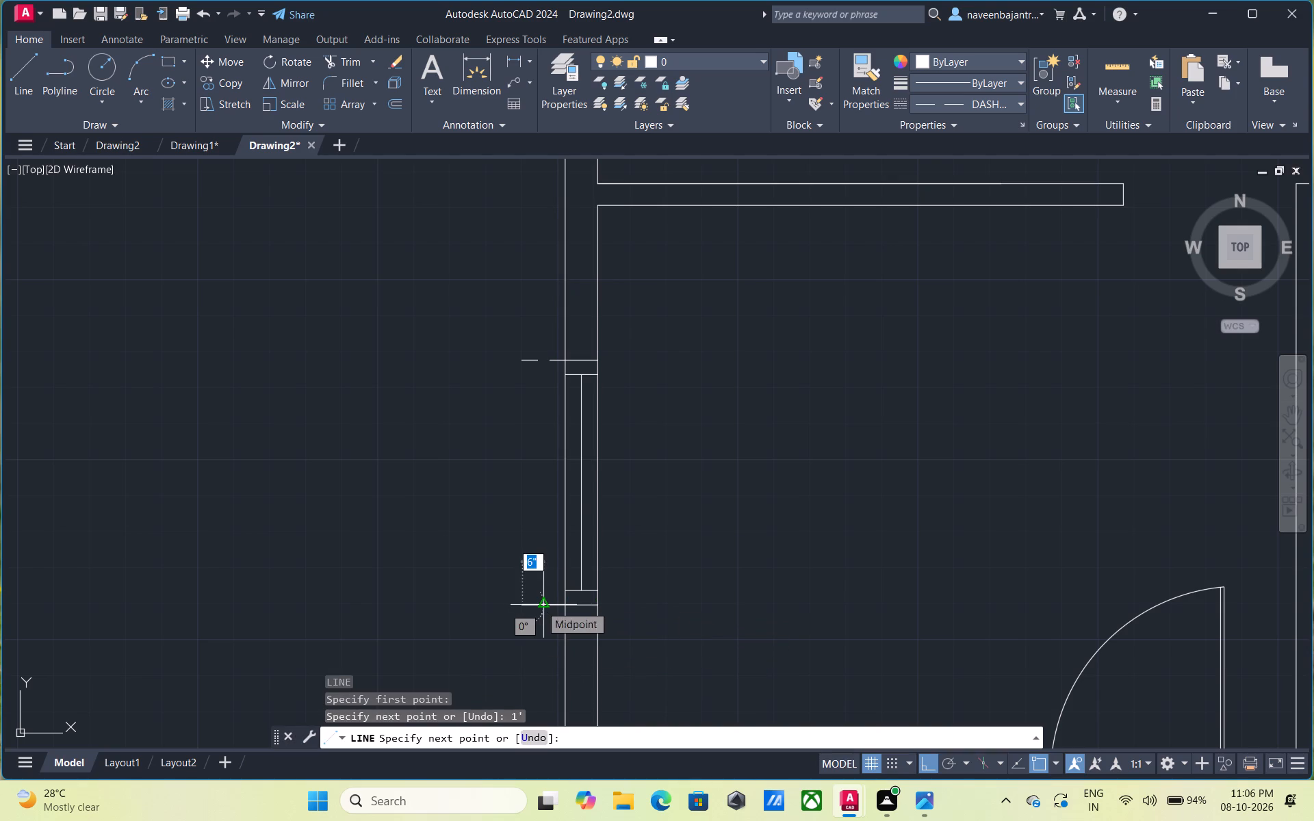
key(Escape)
Connect the outer ends of the two 1' lines with a vertical line to close the lower-left room's left-wall window projection.
text(l)
key(space)
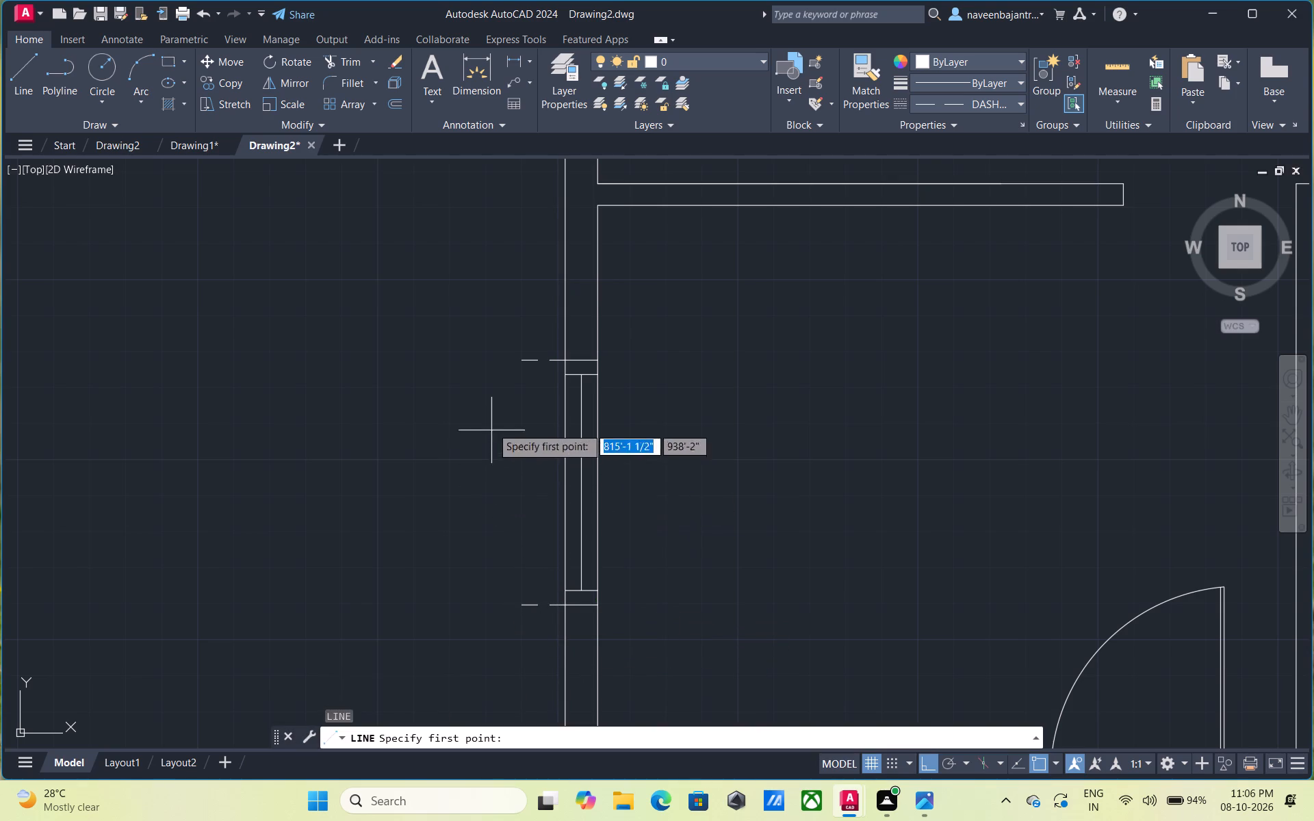
click(519, 359)
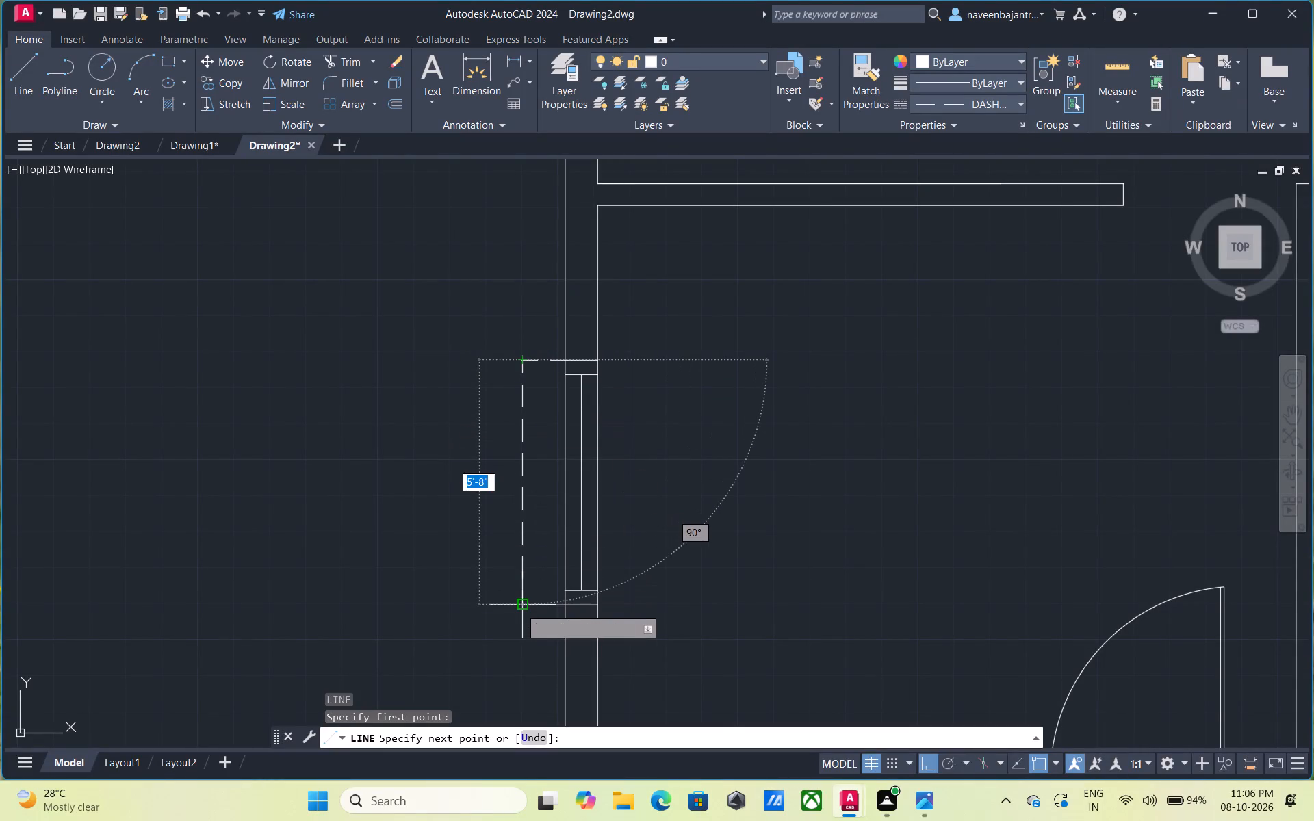
click(519, 610)
key(Escape)
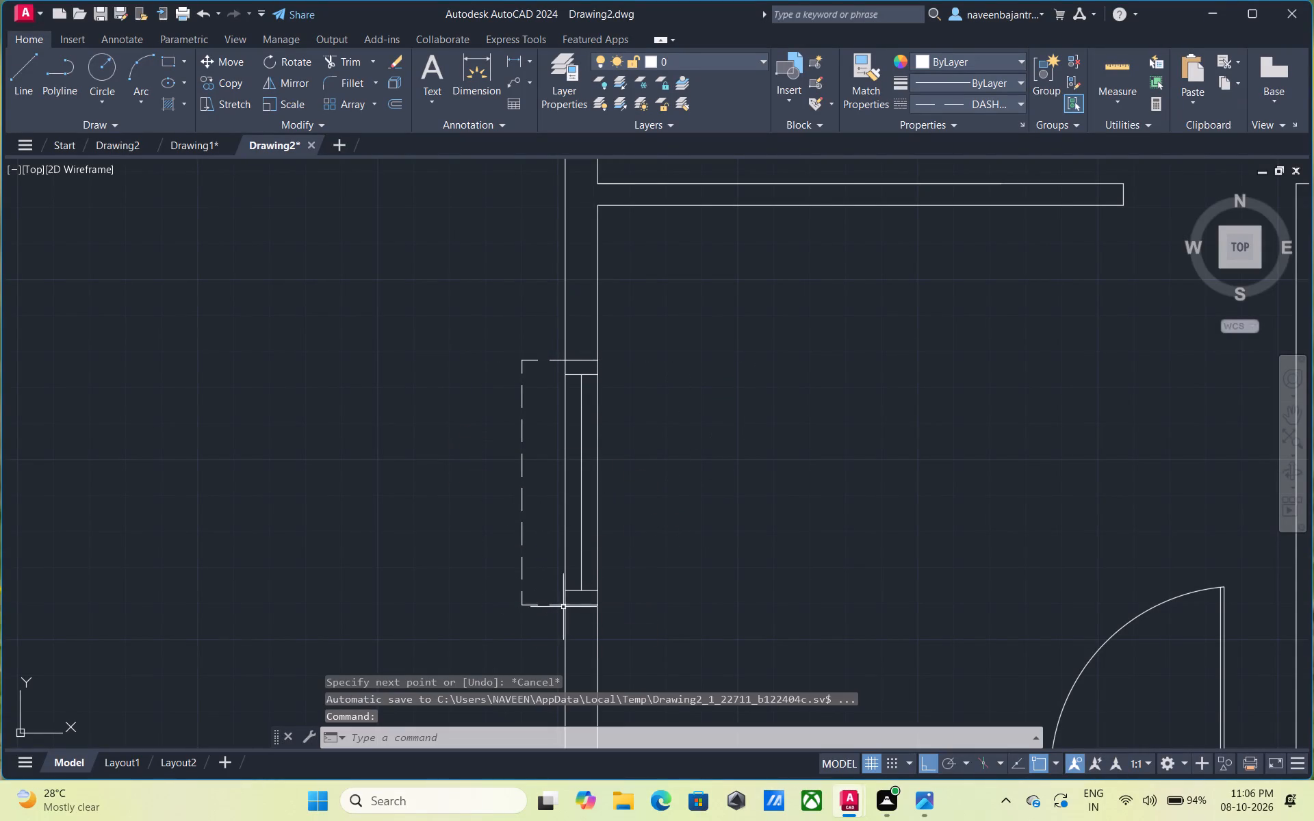
Trim away the two 4" offset lines inside the wall at the lower-left room's left-wall window.
text(tr)
key(space)
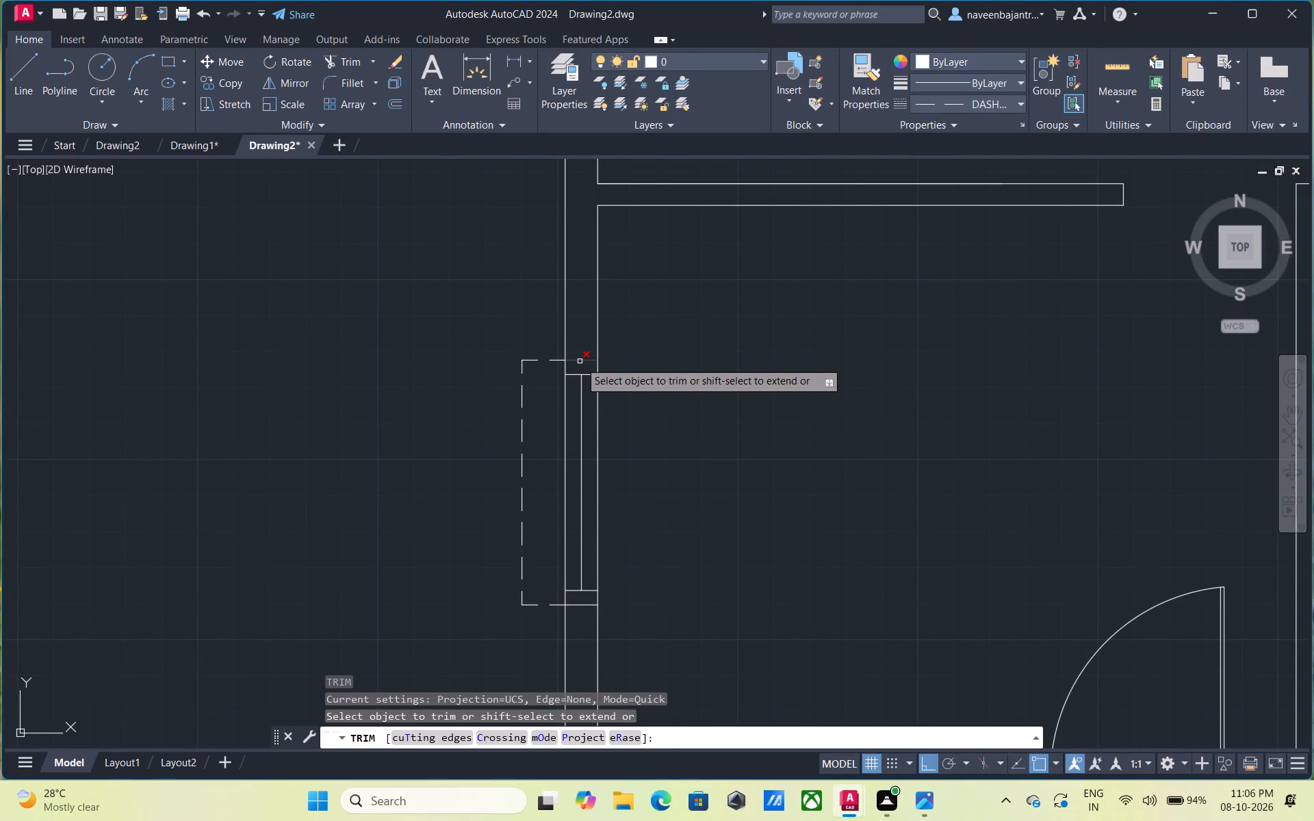
click(580, 361)
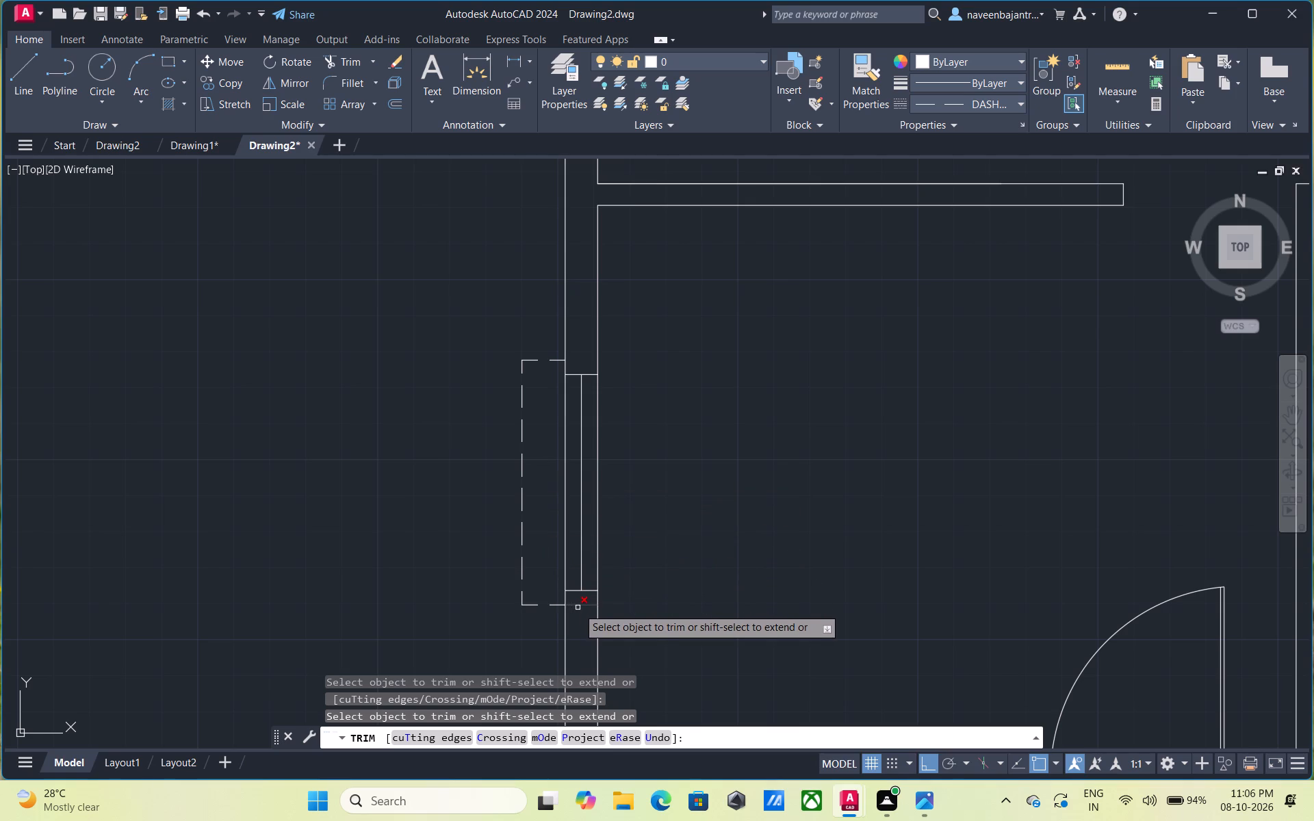
click(578, 608)
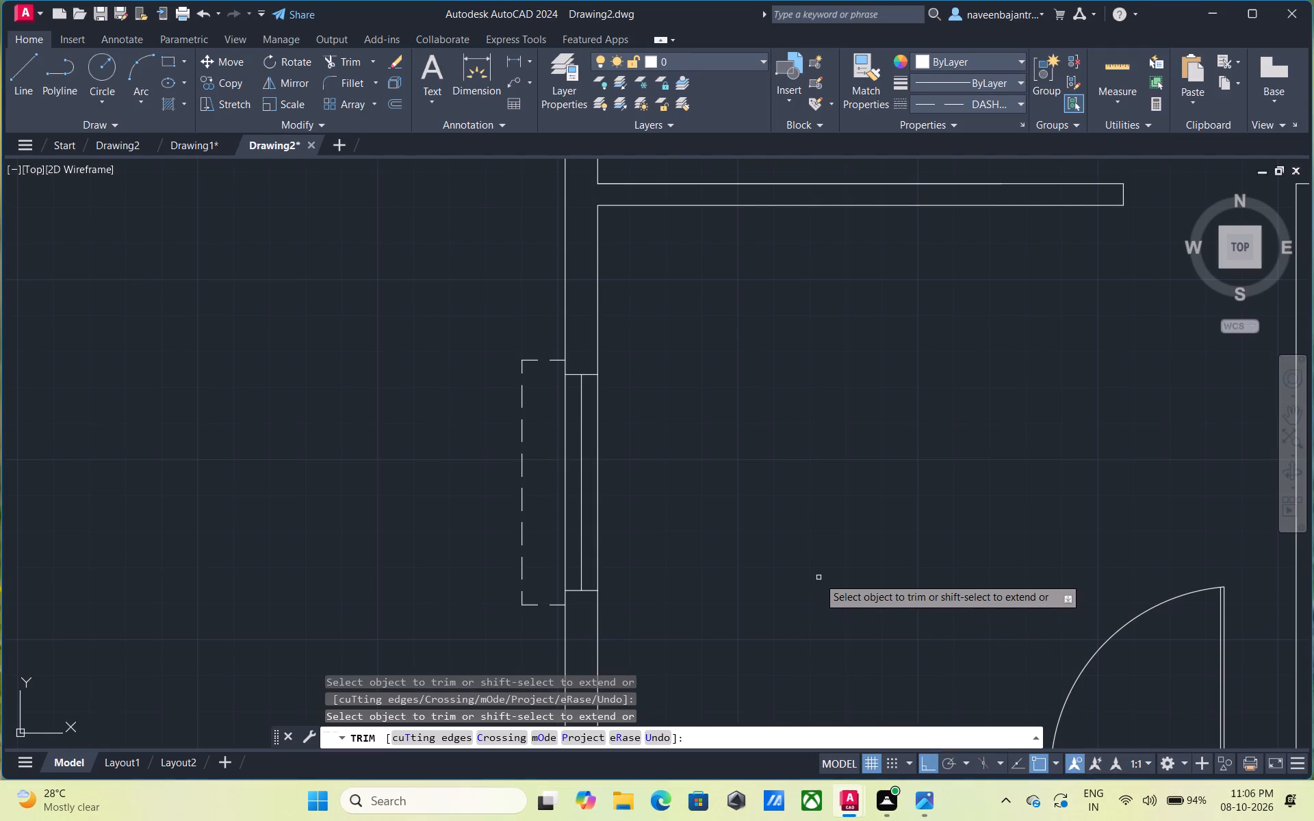
scroll(819, 577, down, 2)
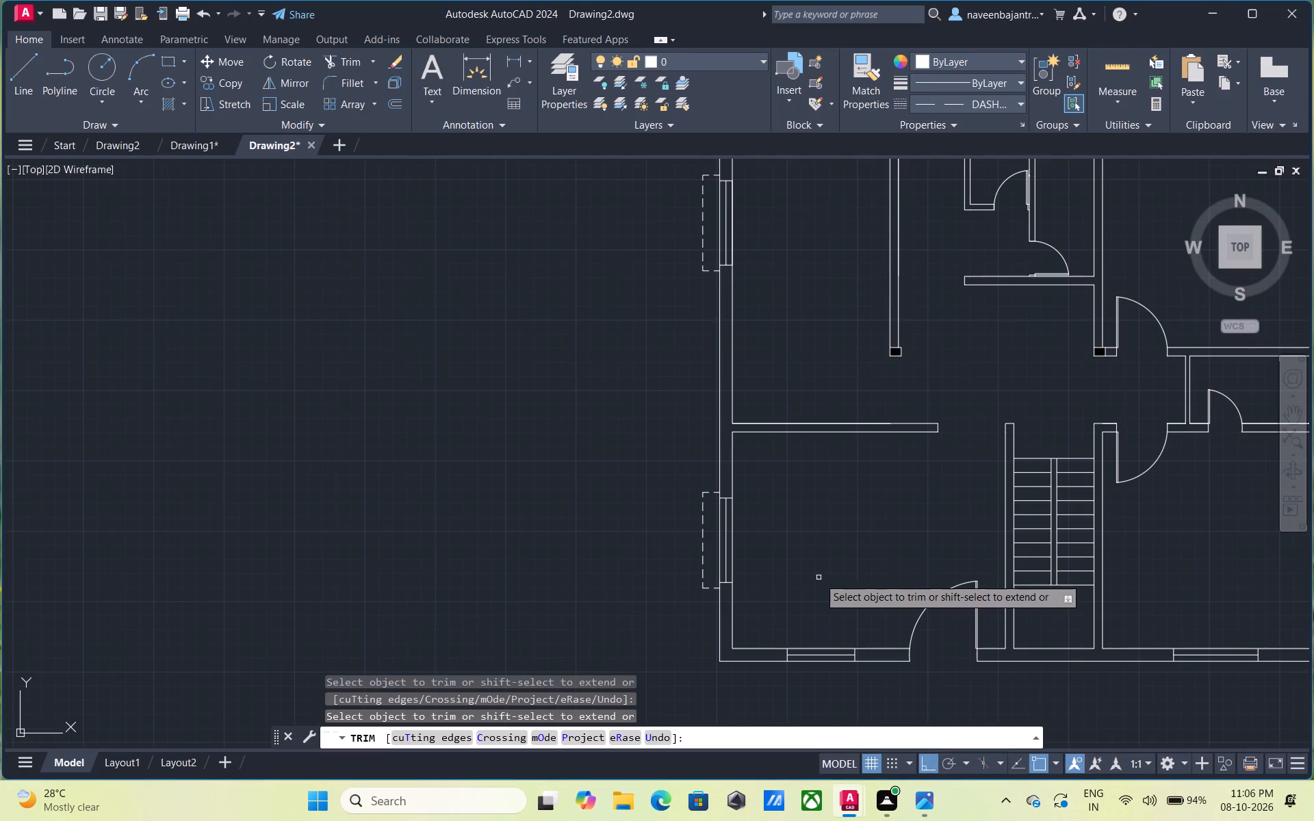
middle_drag(819, 575, 602, 437)
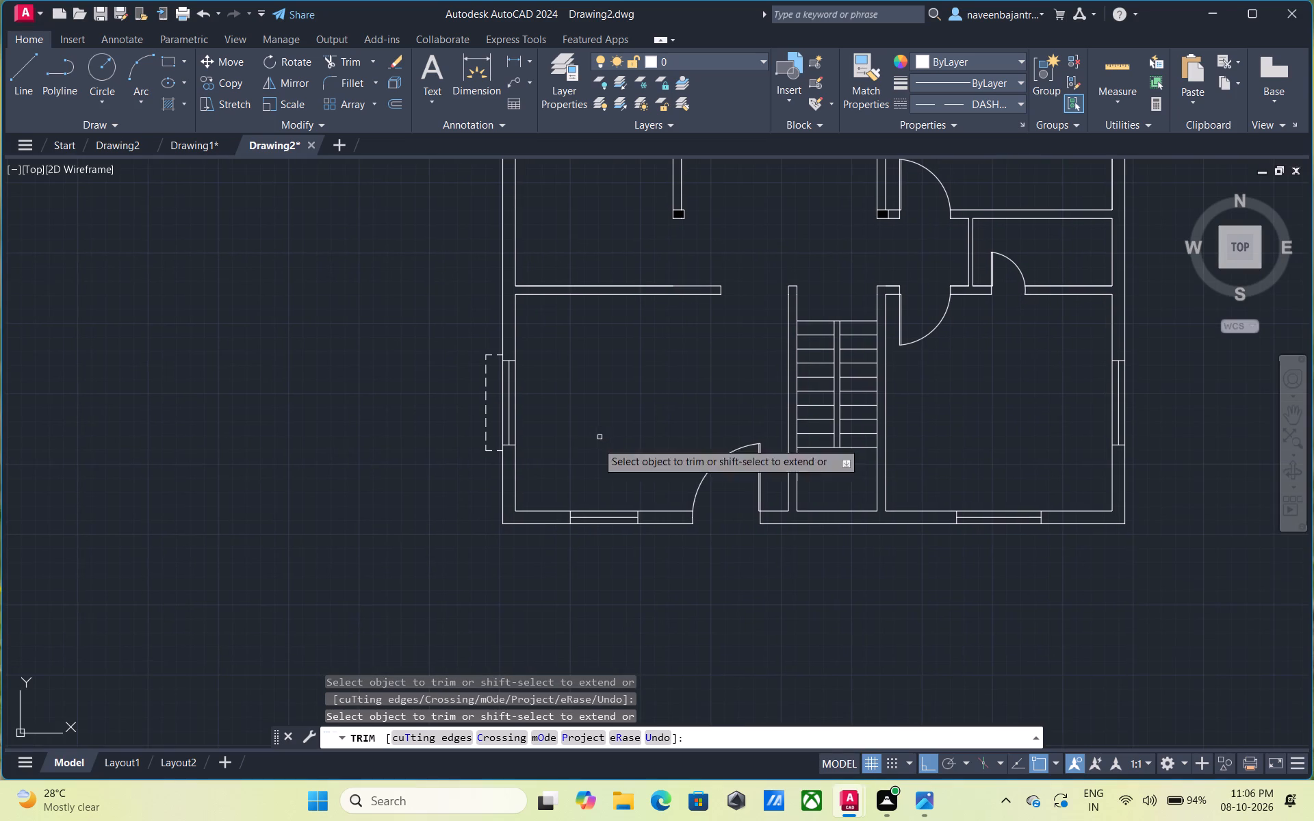
scroll(604, 520, up, 2)
key(Escape)
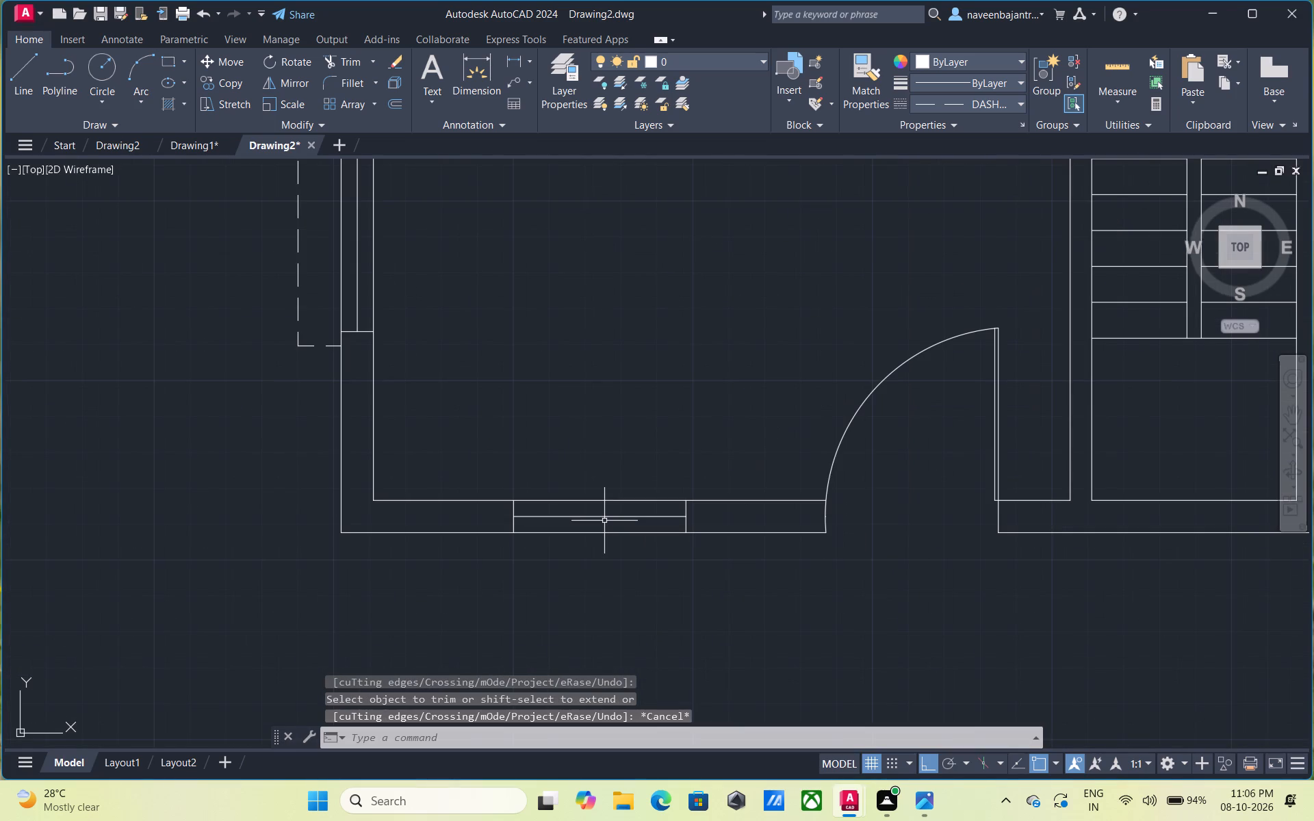
Offset both end lines of the lower-left room's bottom-wall window 4" outward along the wall.
scroll(604, 521, up, 2)
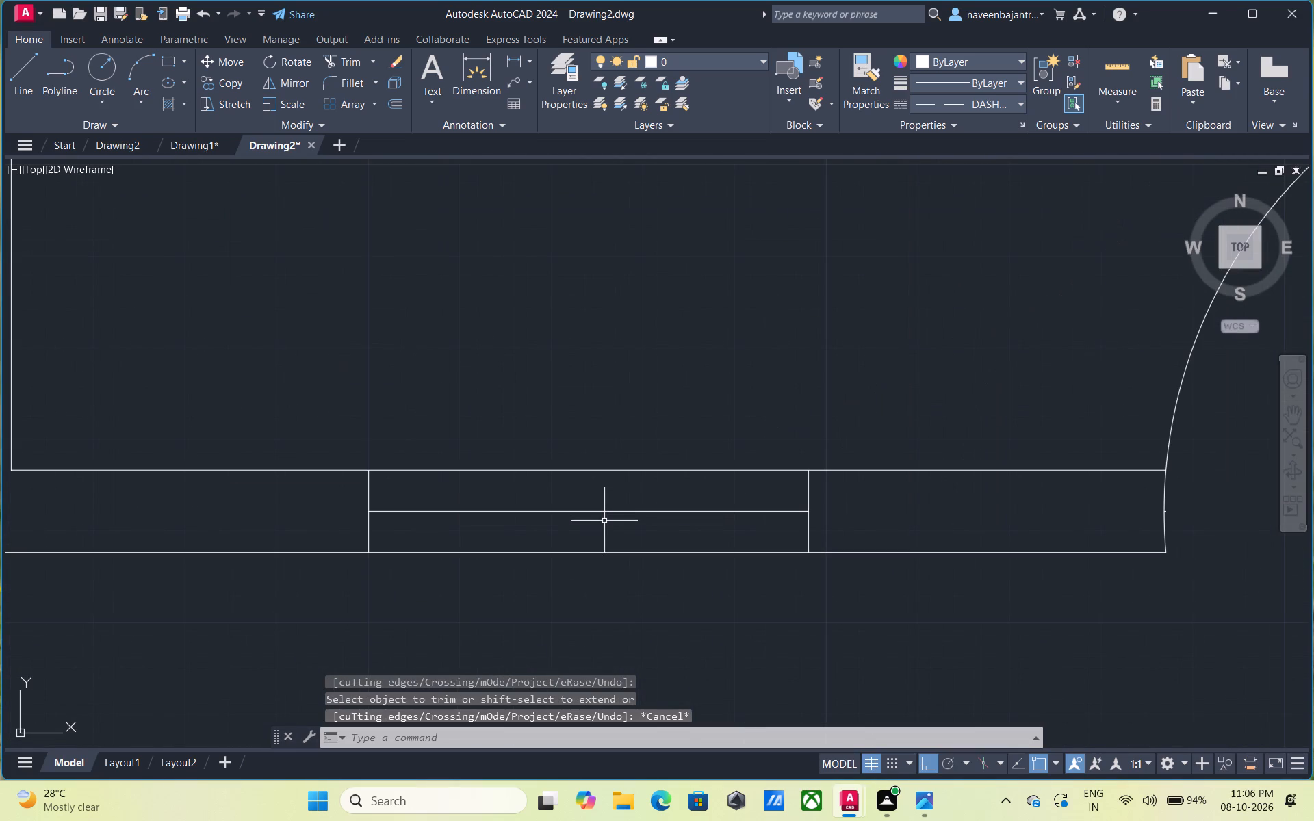
text(o)
key(space)
key(space)
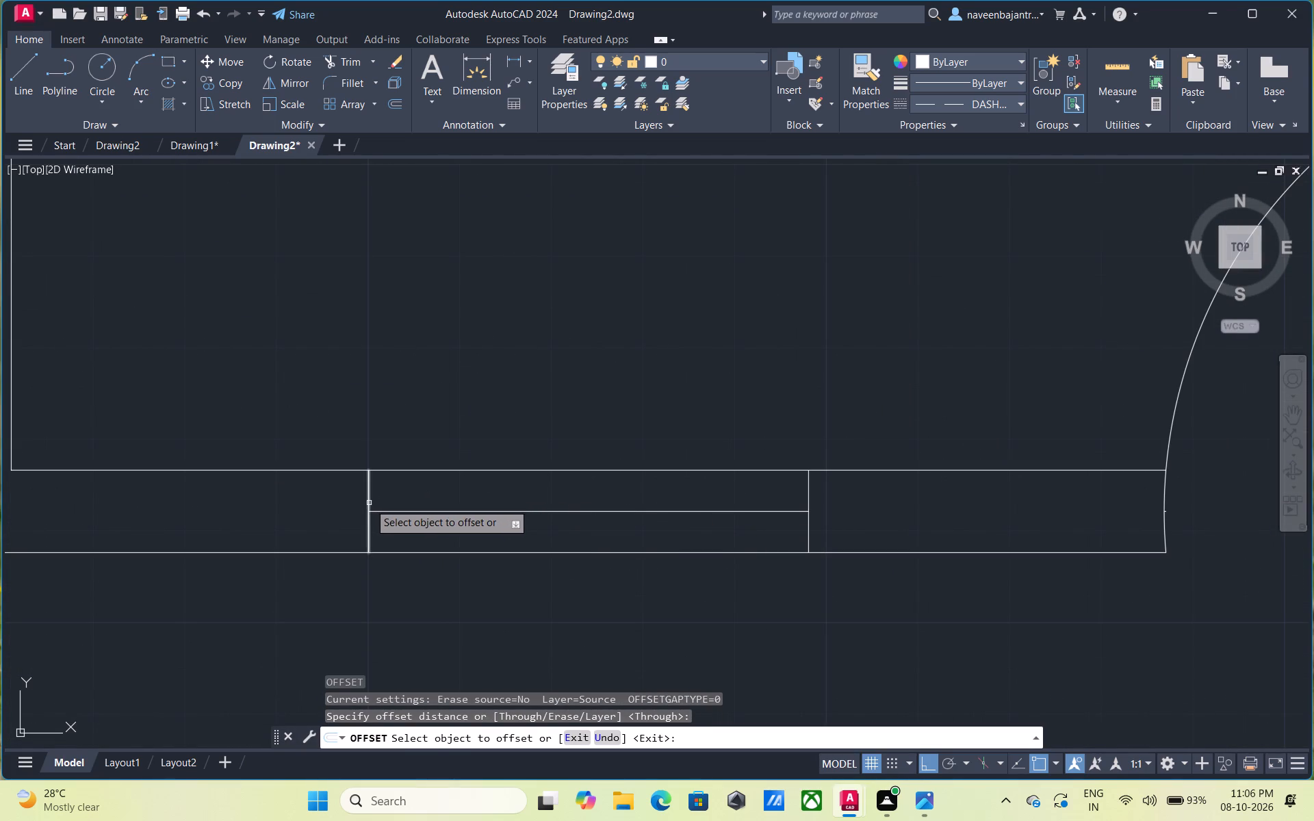
click(369, 503)
text(4")
key(Return)
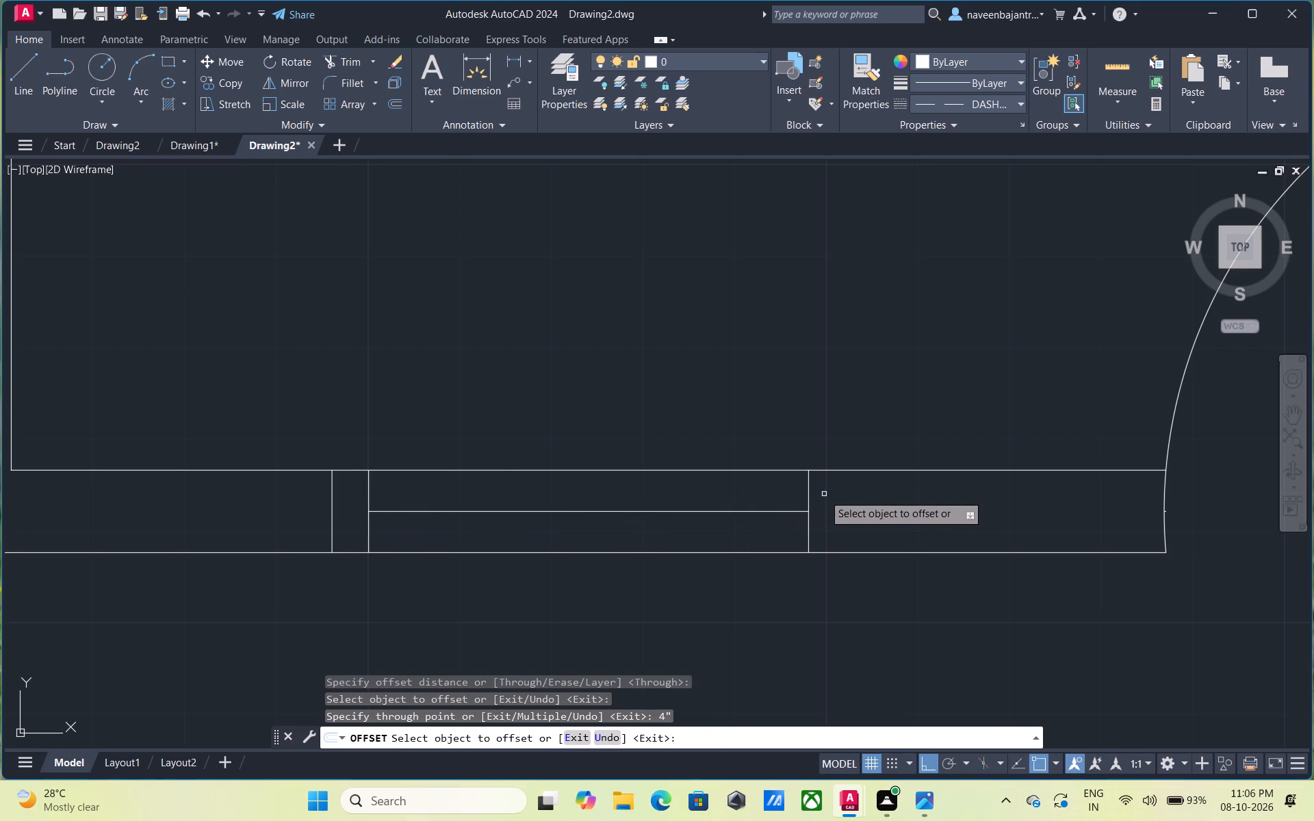
click(810, 495)
key(4)
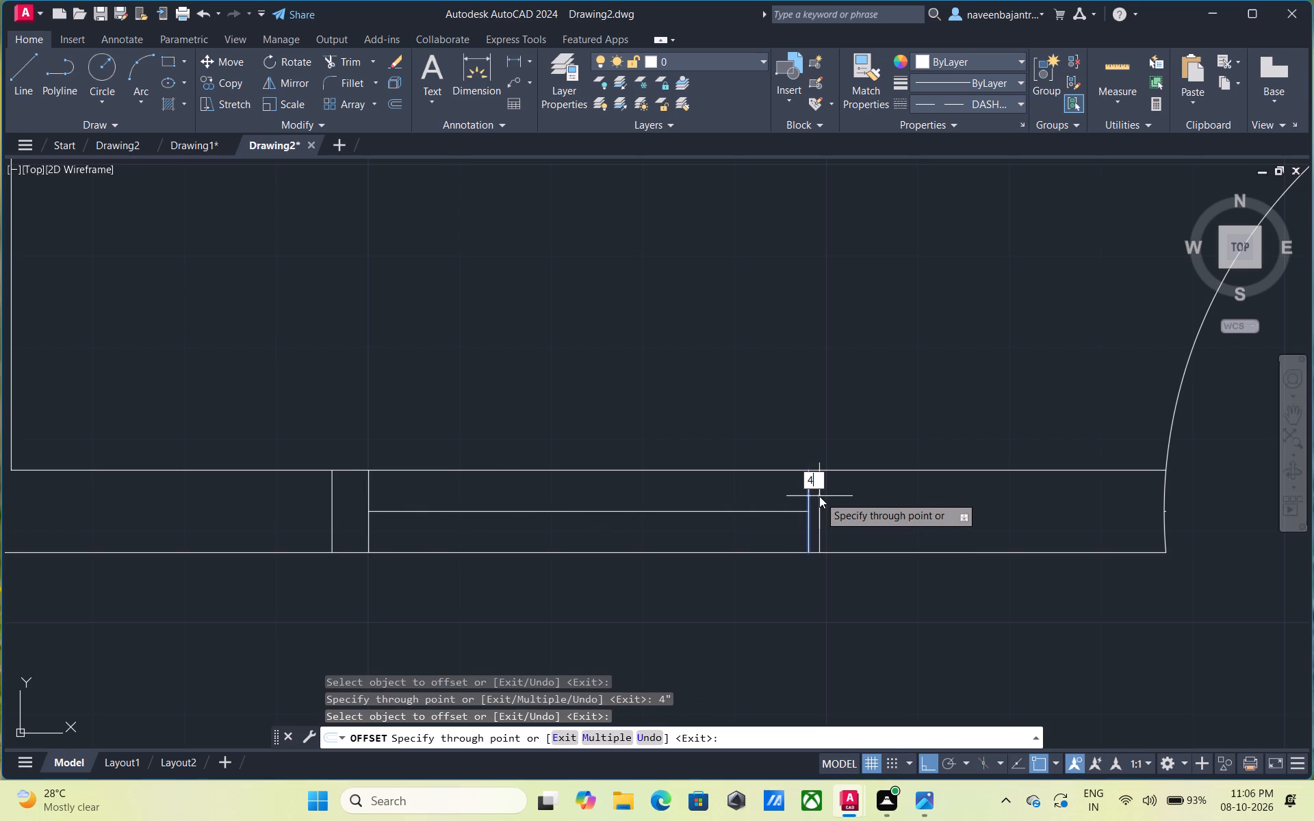
key(shift+quotedbl)
key(Return)
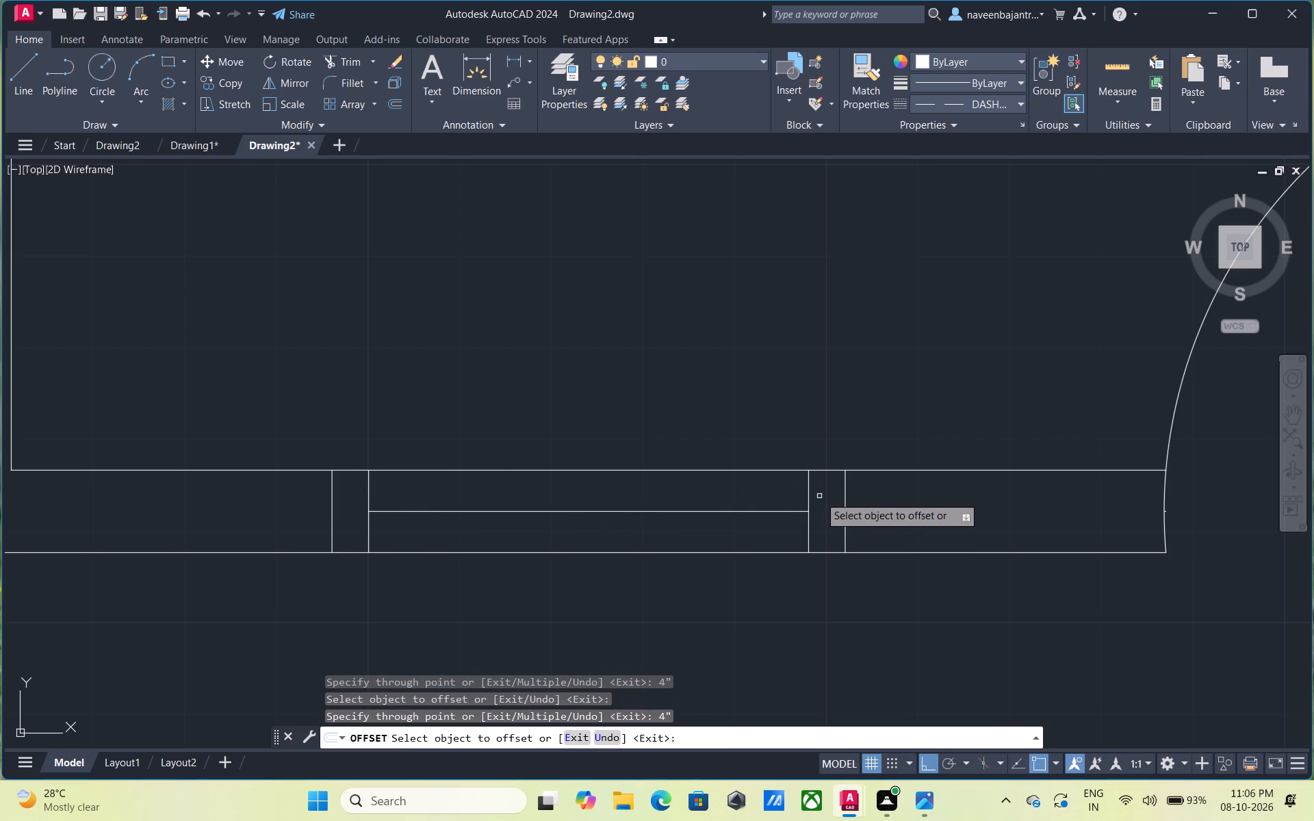
key(Escape)
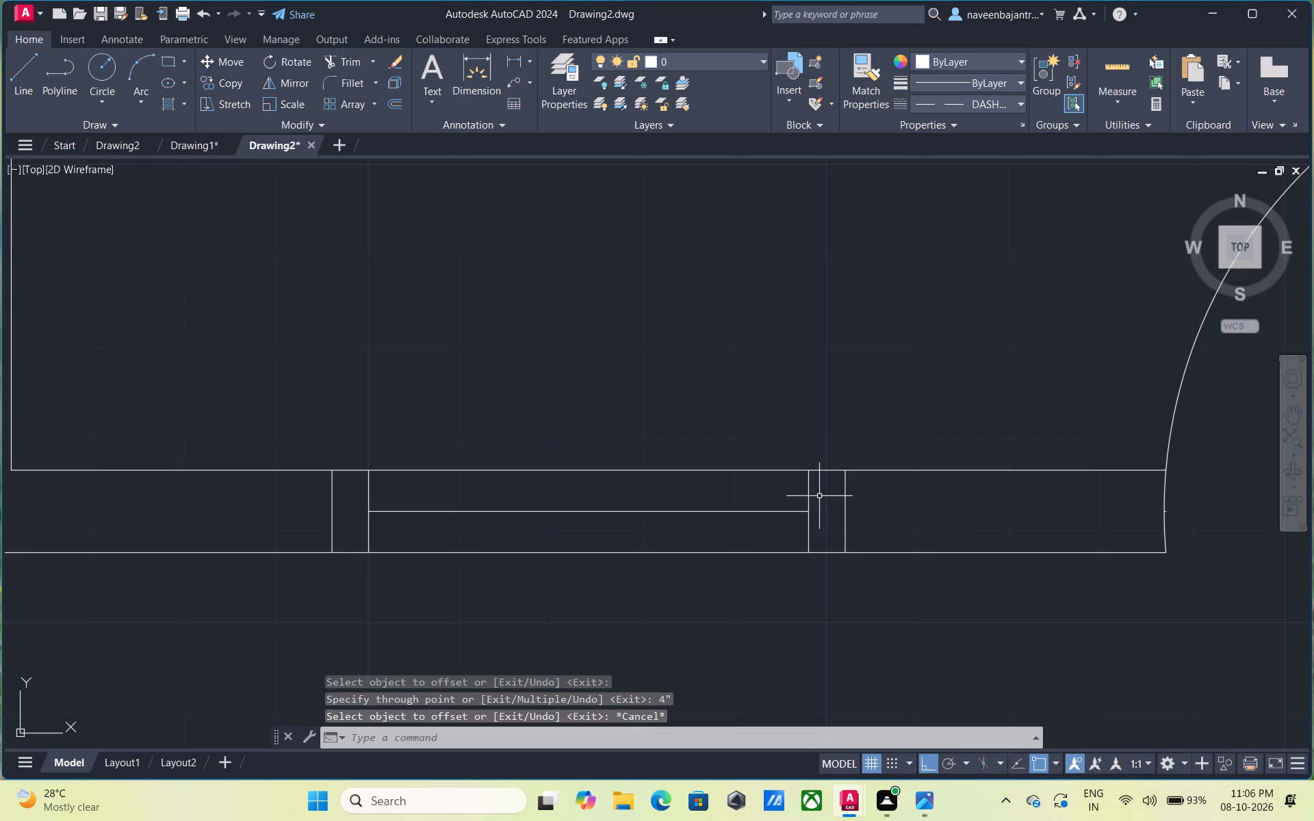
Draw 1' lines outward from the outer wall face at both offset lines of the lower-left room's bottom-wall window.
text(l)
key(space)
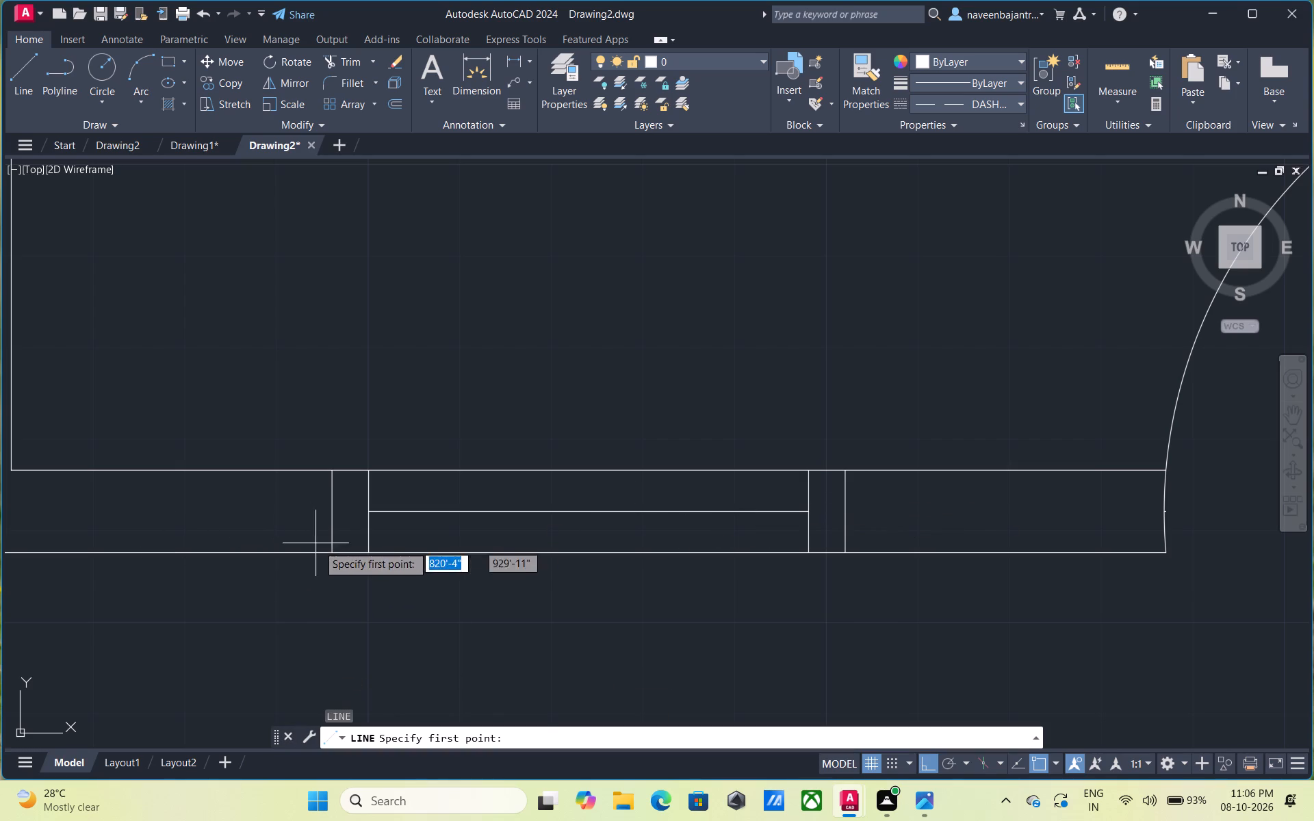
click(330, 551)
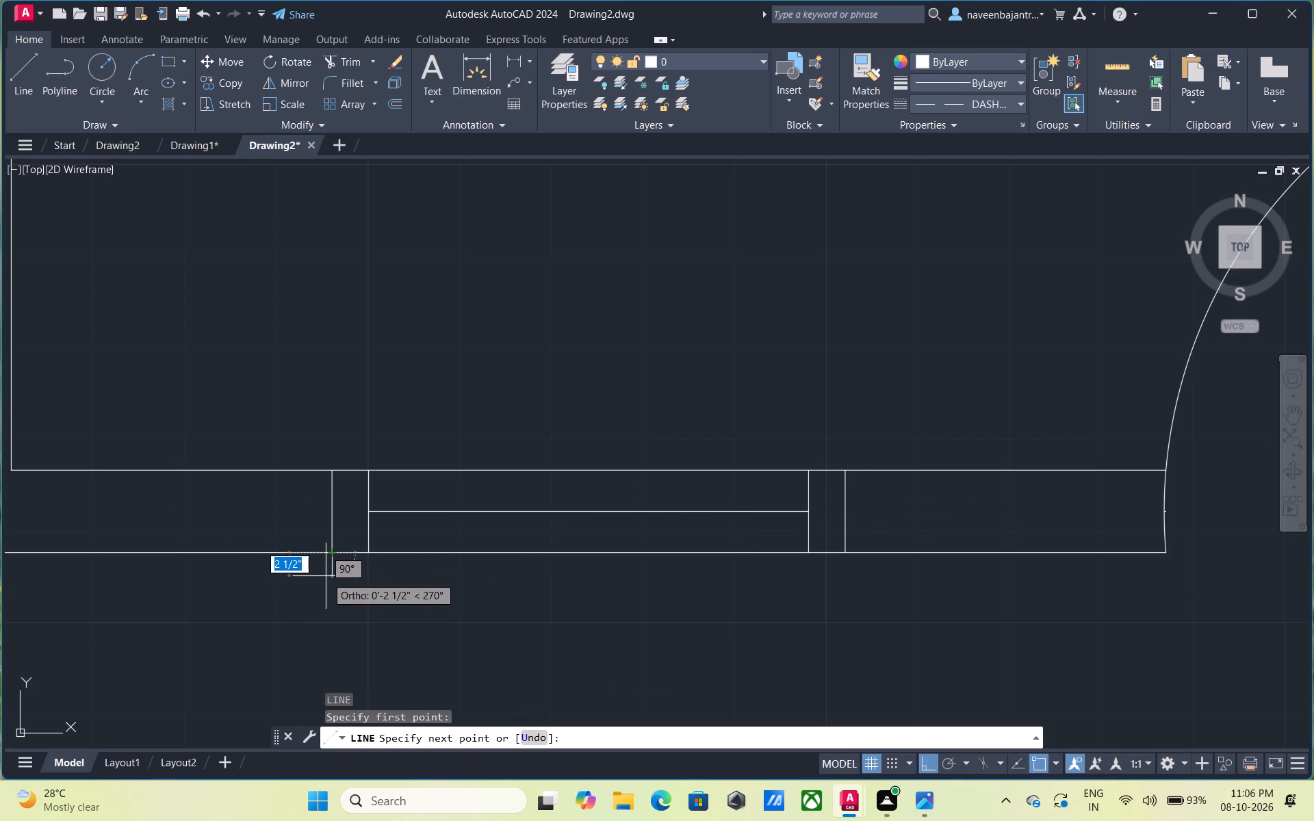
text(1')
key(Return)
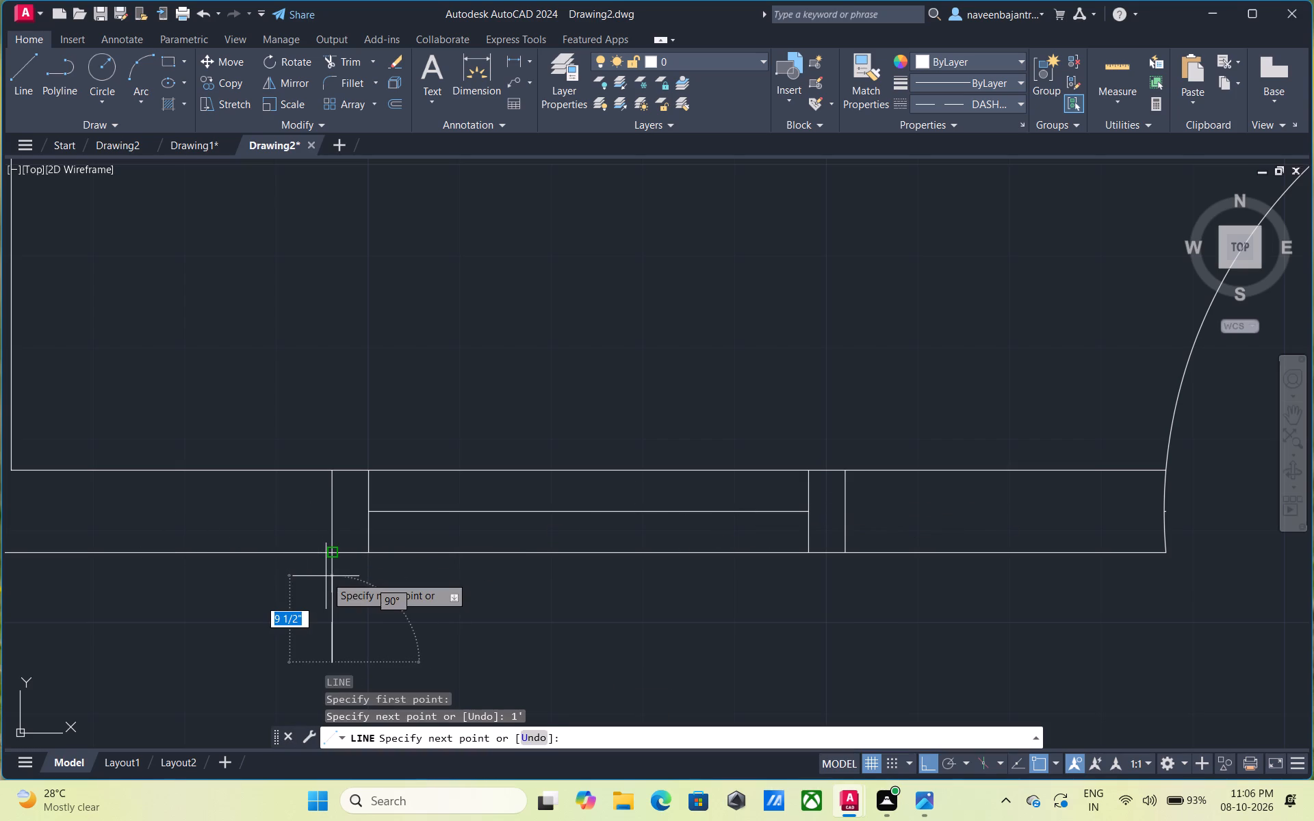
key(Escape)
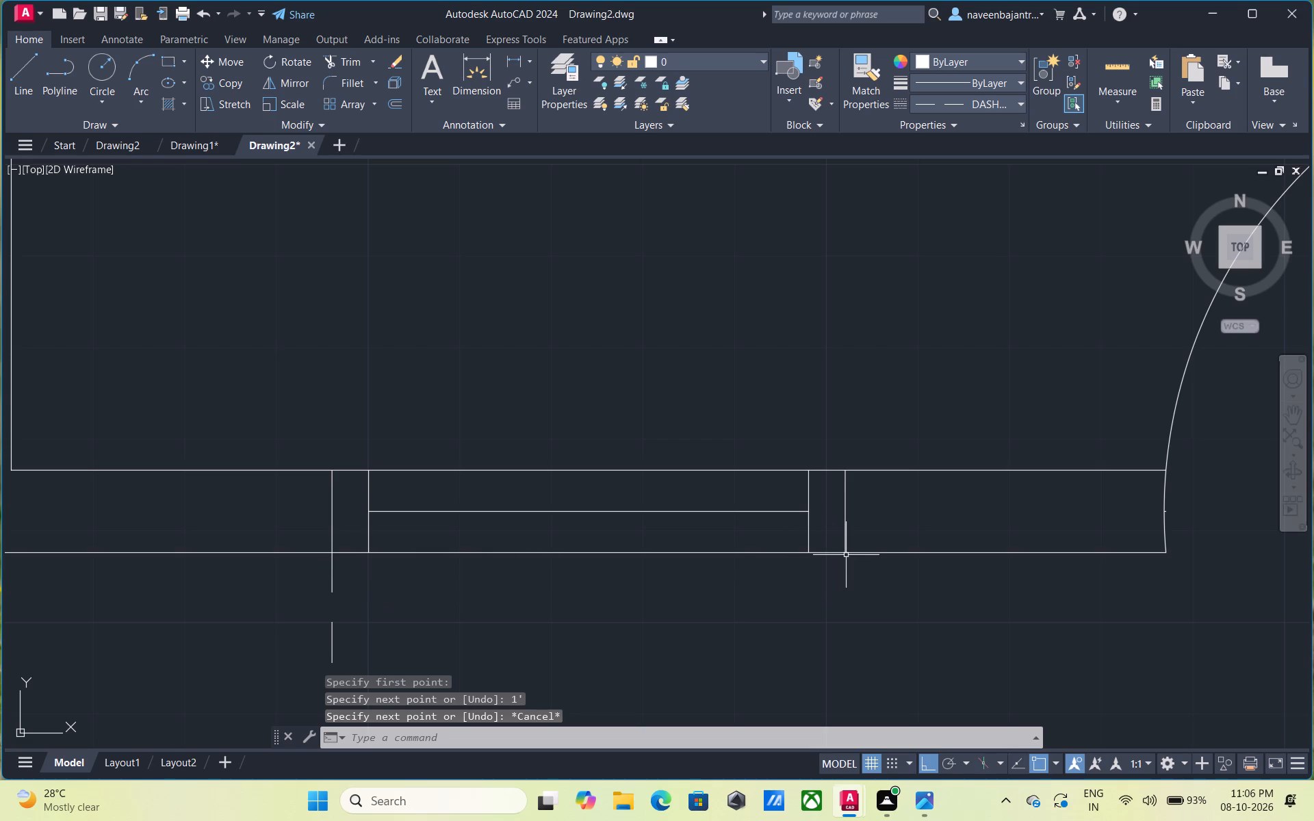
text(l)
key(space)
click(847, 551)
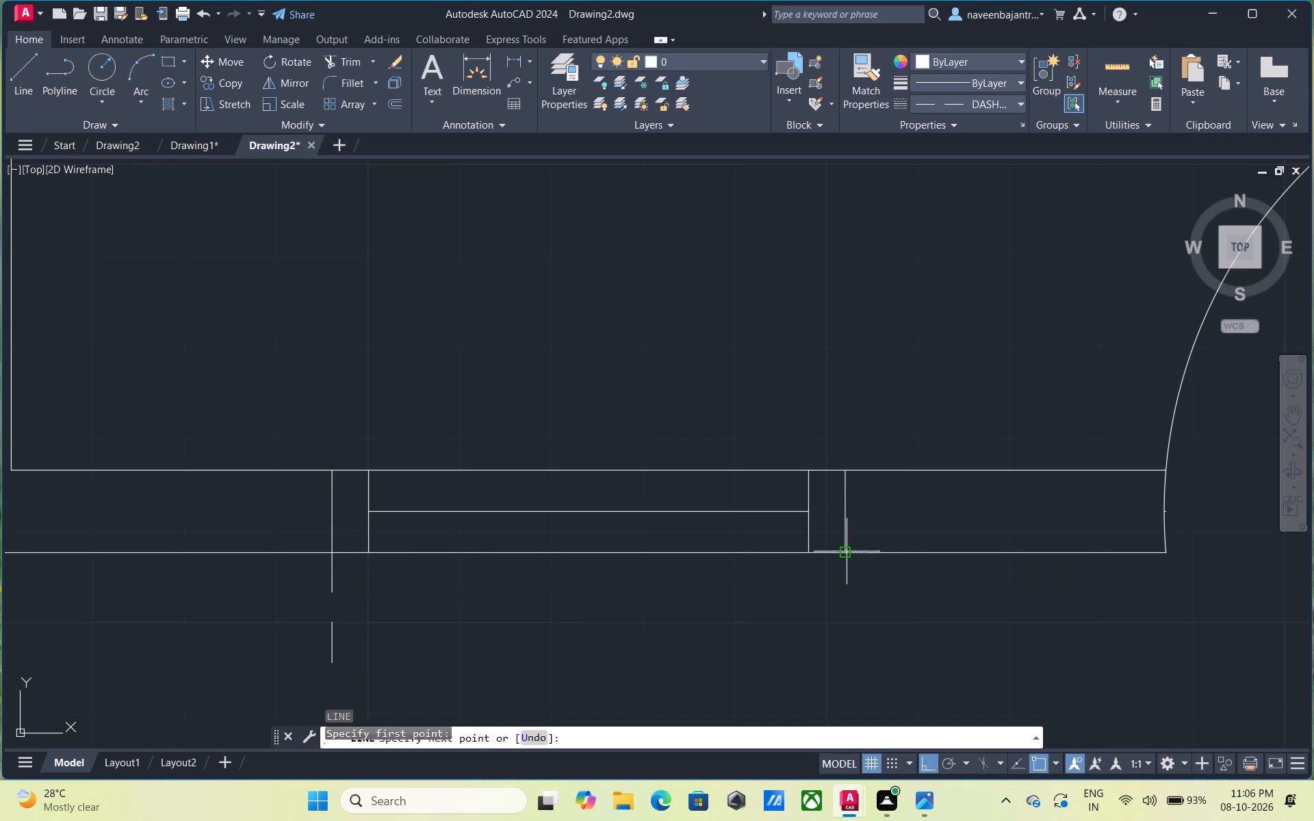
key(1)
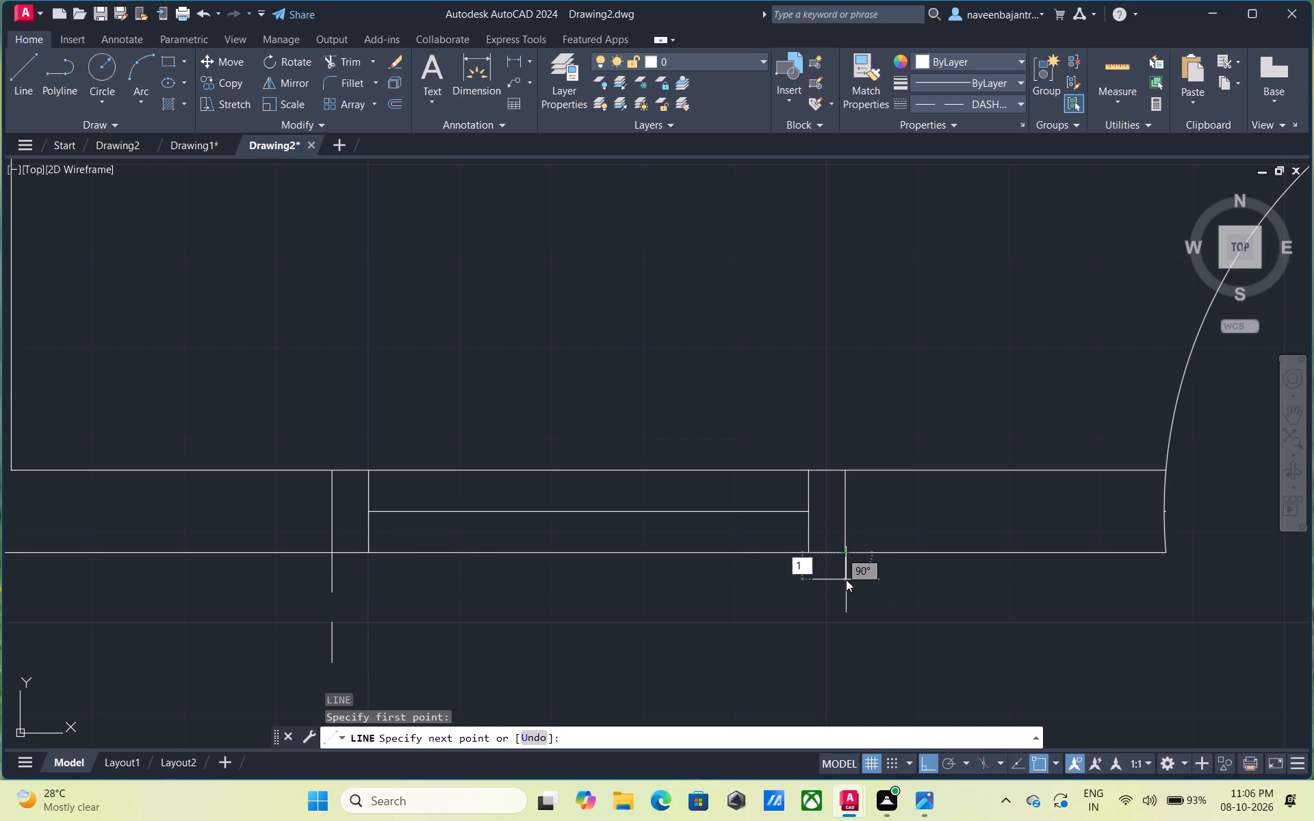
key(apostrophe)
key(Return)
key(Escape)
Connect the outer ends of the two 1' lines with a horizontal line to close the lower-left room's bottom-wall window projection.
scroll(846, 582, down, 1)
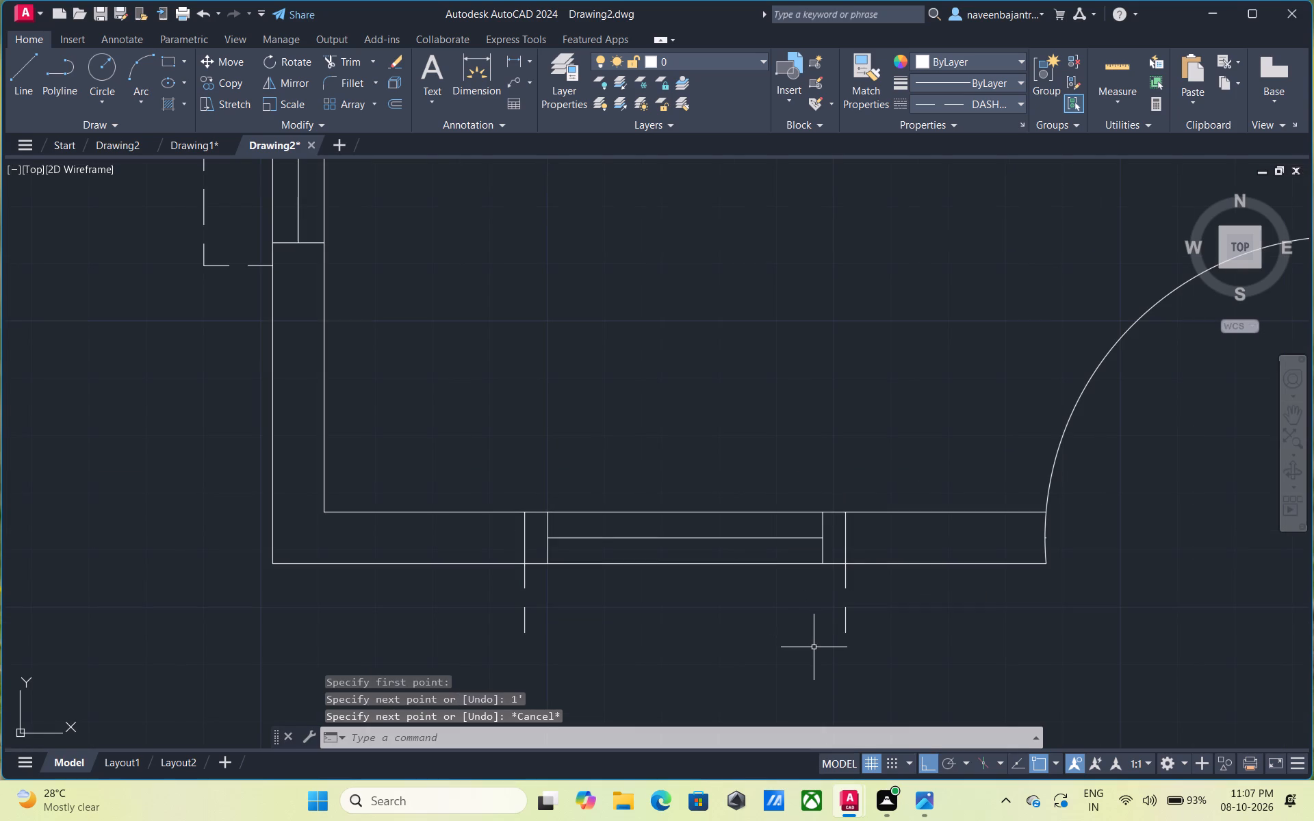
text(l)
key(space)
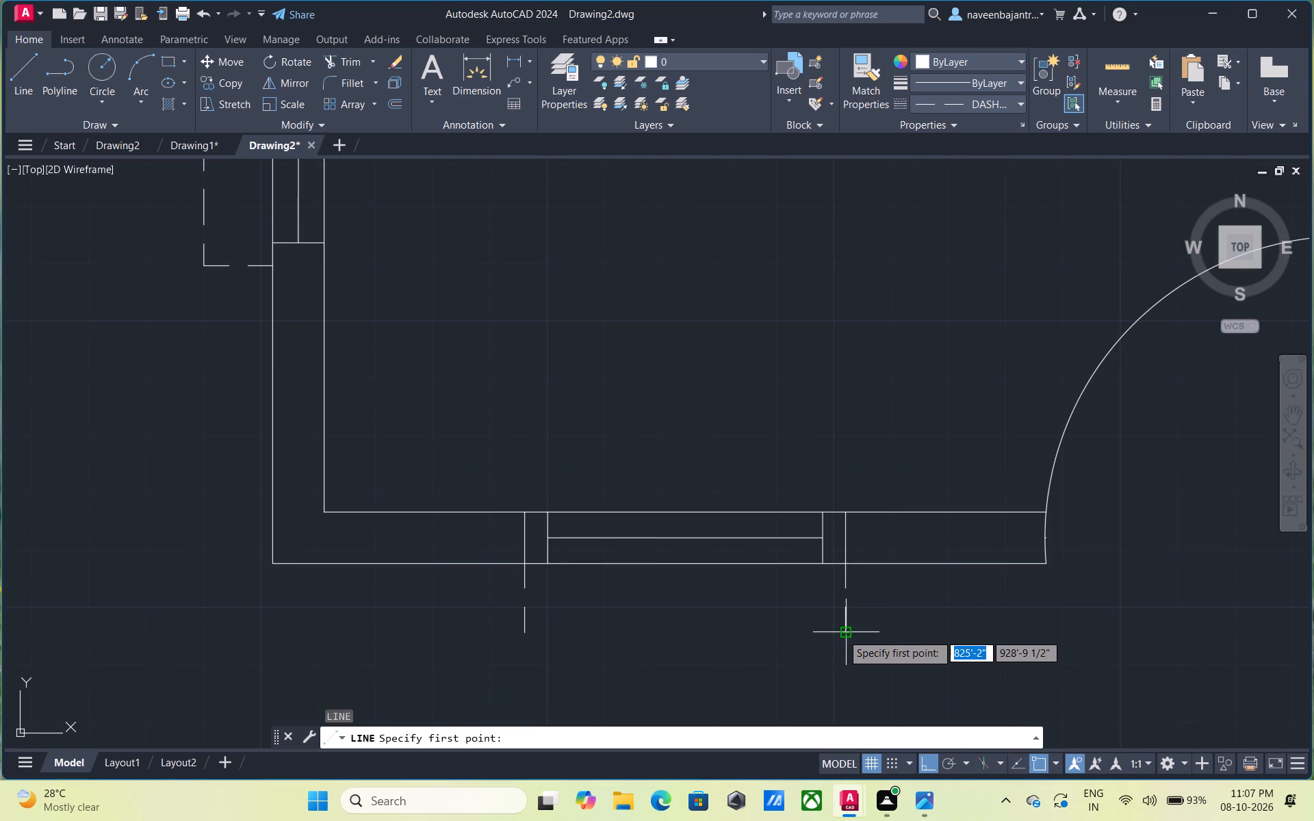
click(842, 634)
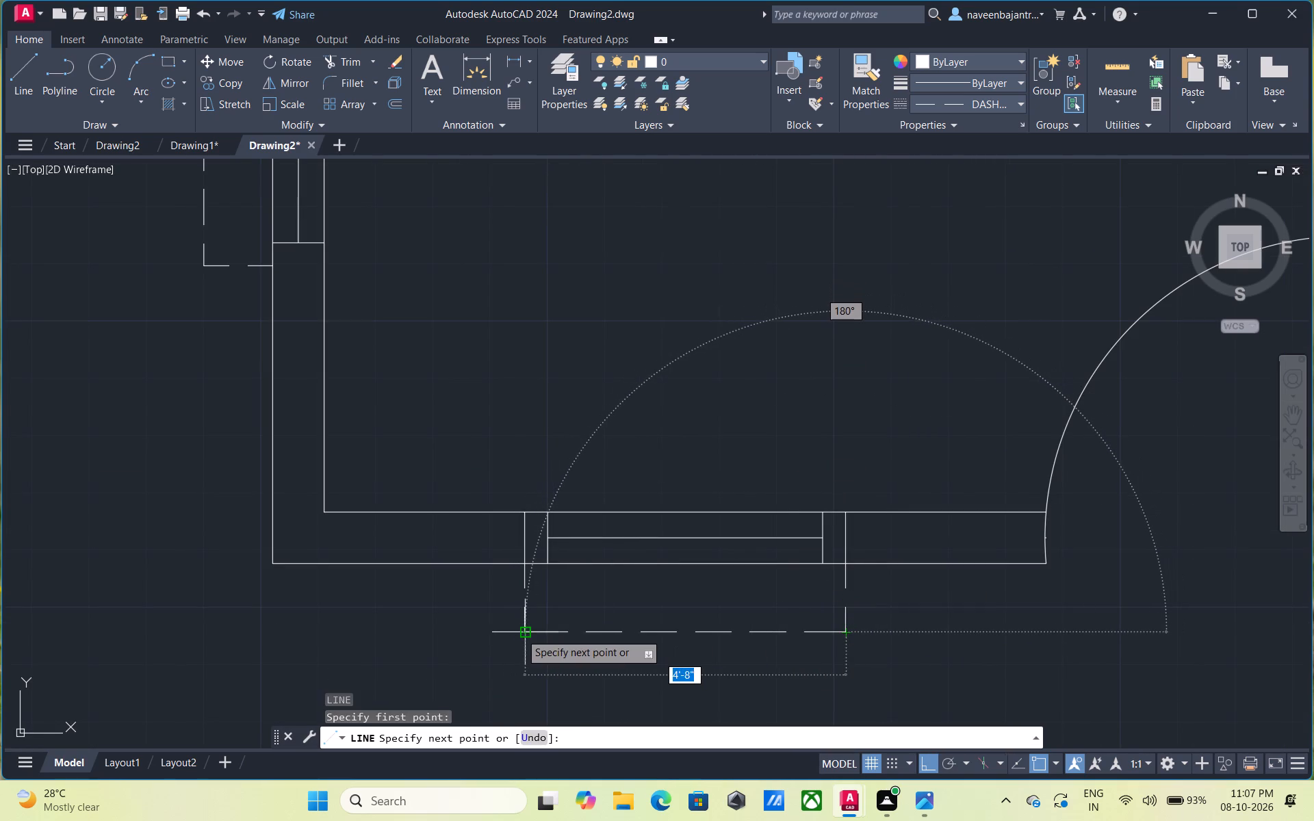
click(520, 633)
key(Escape)
Trim away the two 4" offset lines inside the wall at the lower-left room's bottom-wall window.
text(tr)
key(space)
click(524, 539)
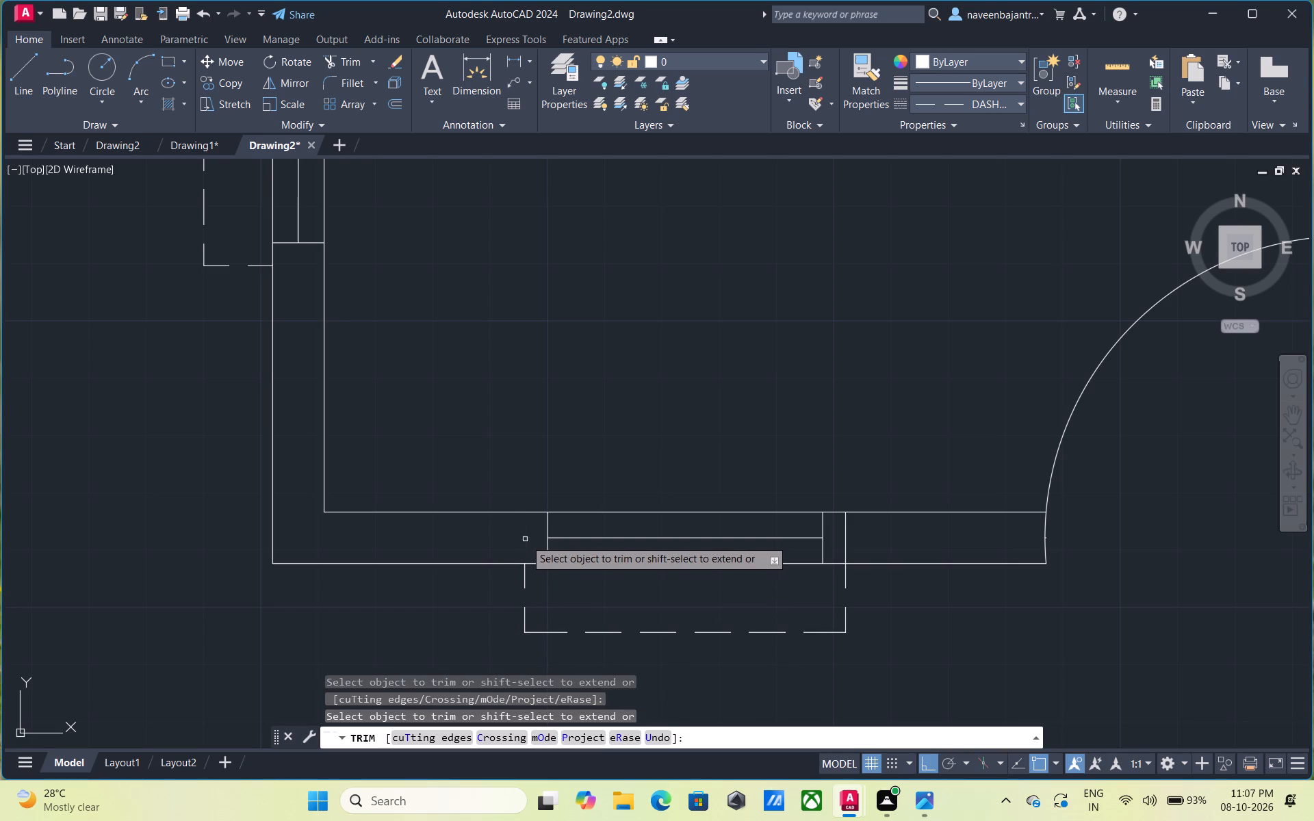
click(844, 536)
Offset both end lines of the lower-right room's bottom-wall window 4" outward along the wall.
scroll(842, 538, down, 3)
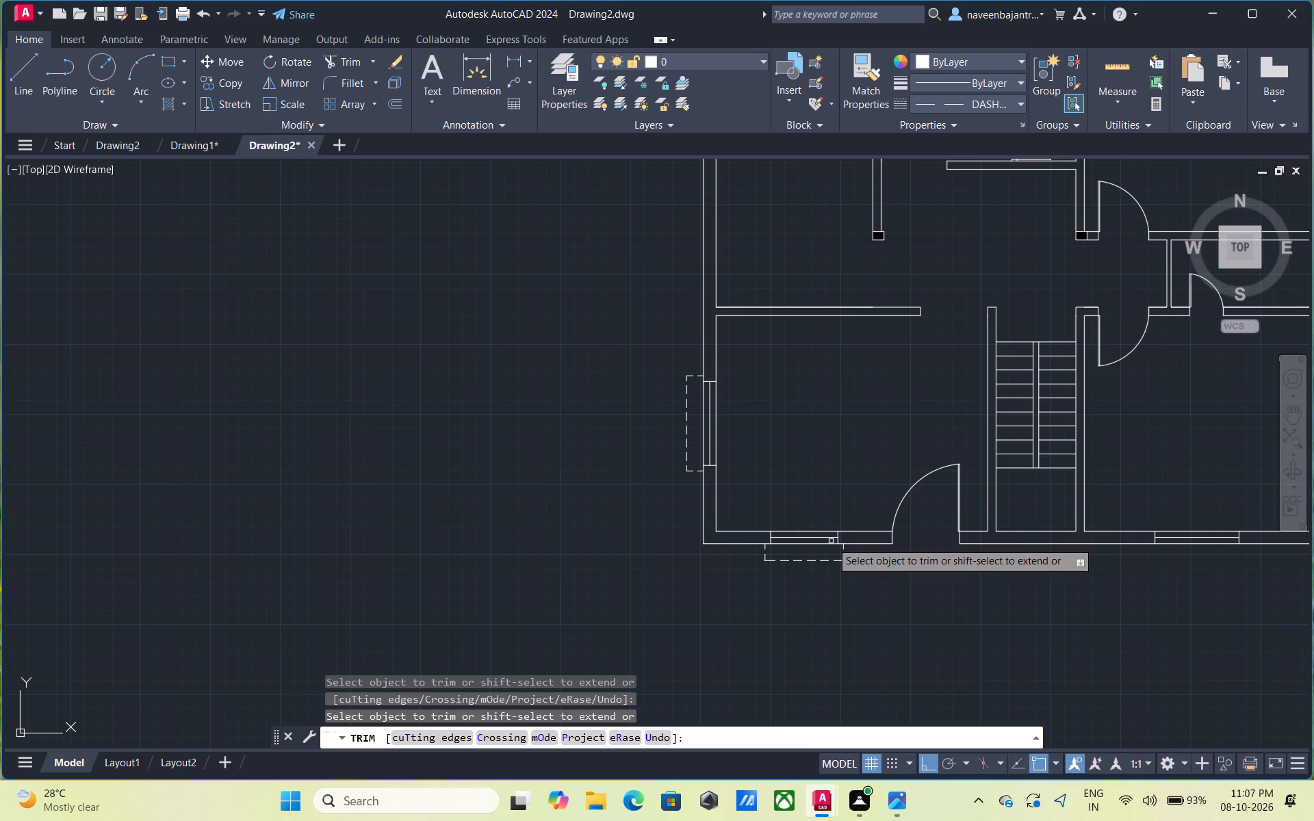
scroll(831, 541, down, 2)
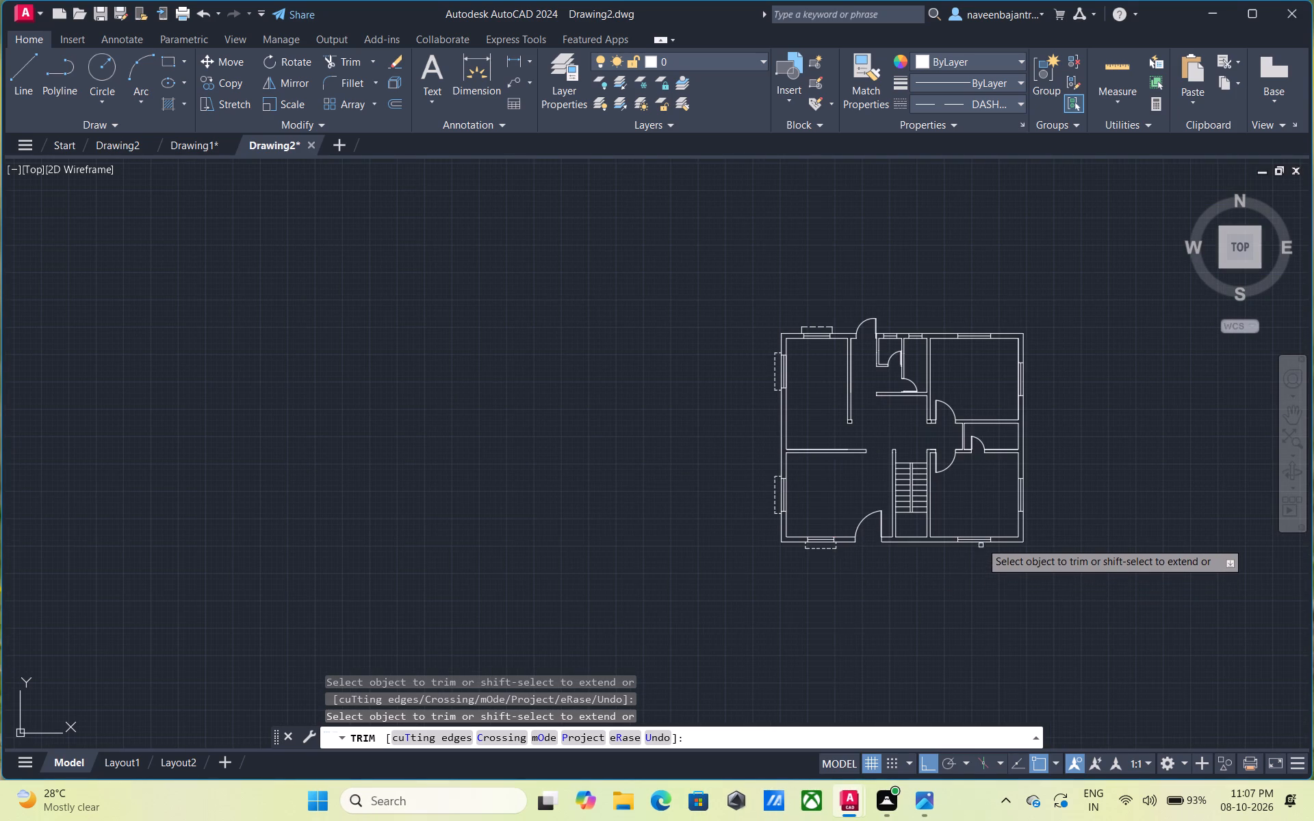
scroll(981, 542, up, 1)
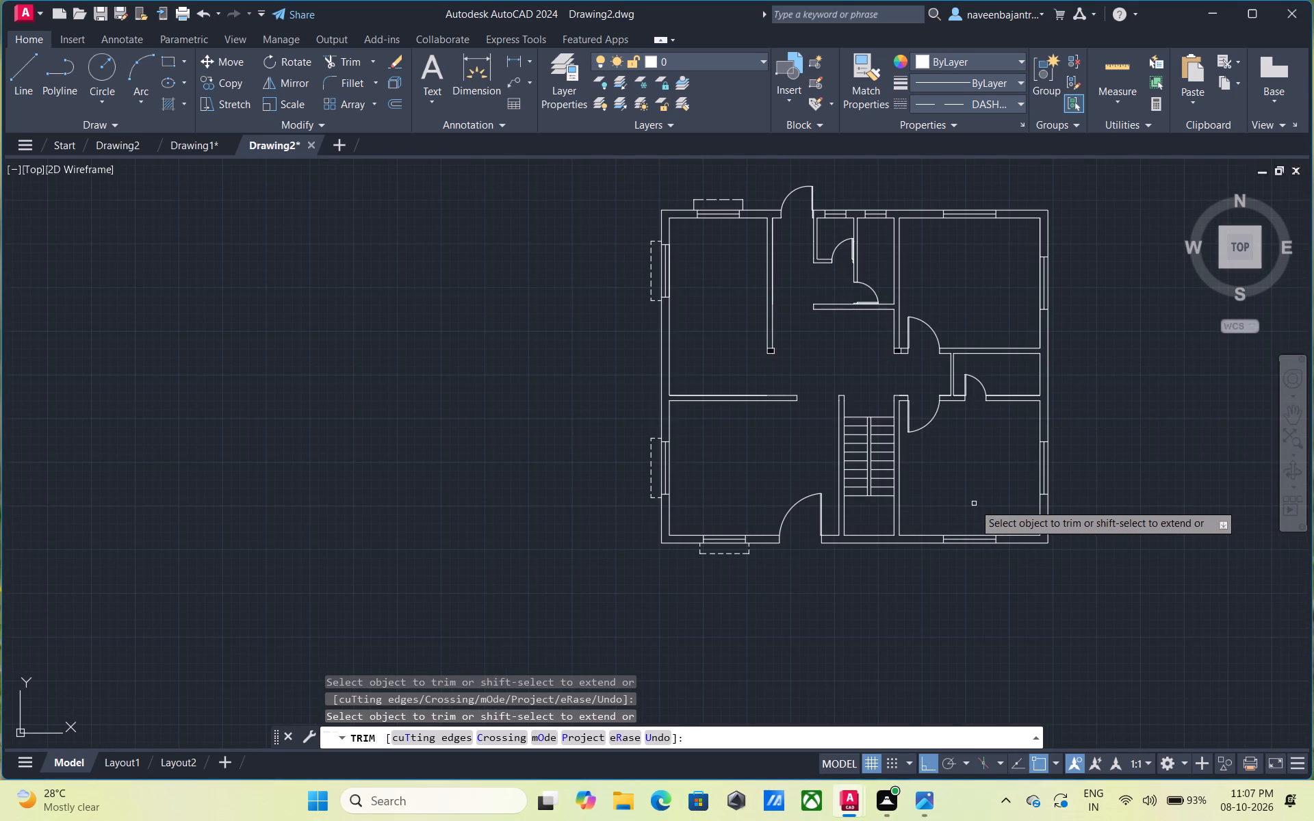
middle_drag(974, 504, 813, 481)
scroll(795, 528, up, 1)
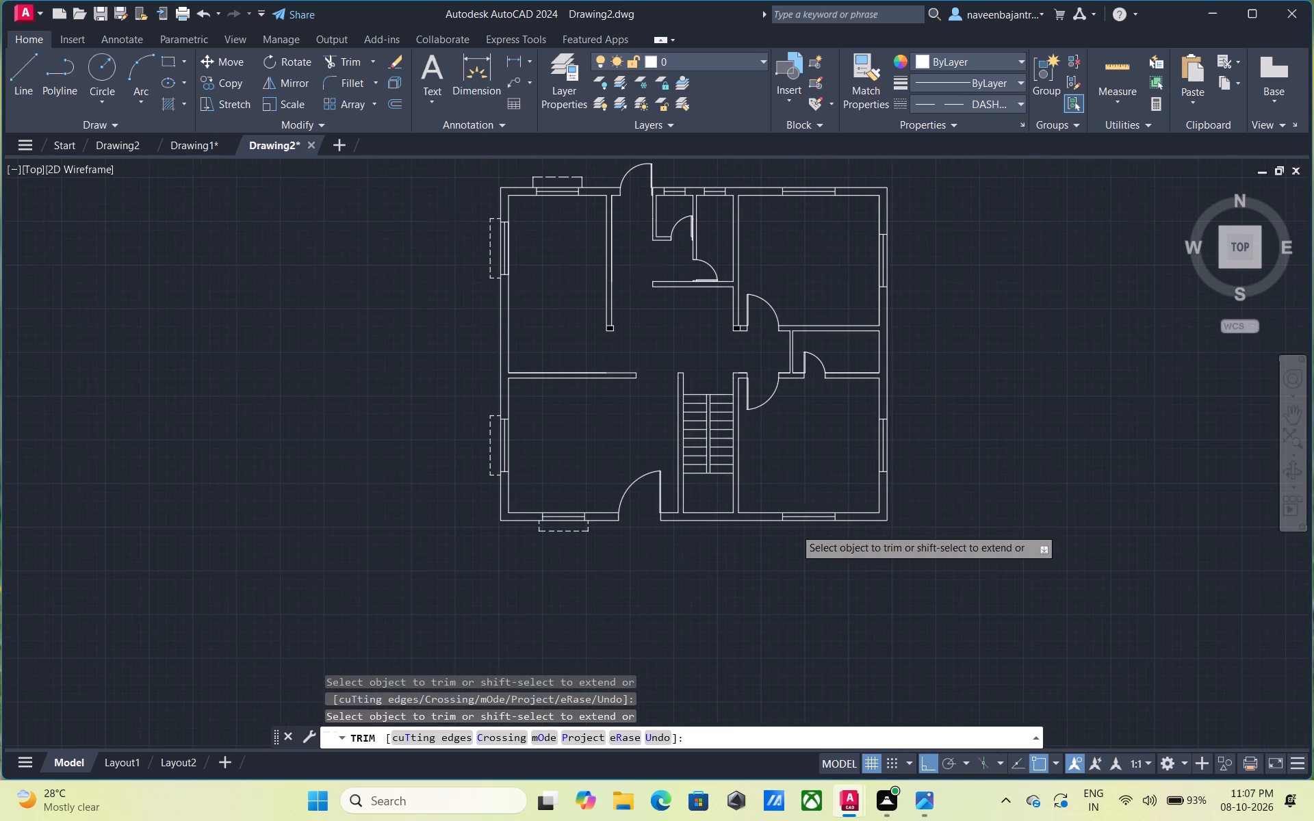
scroll(795, 528, up, 2)
key(Escape)
text(o)
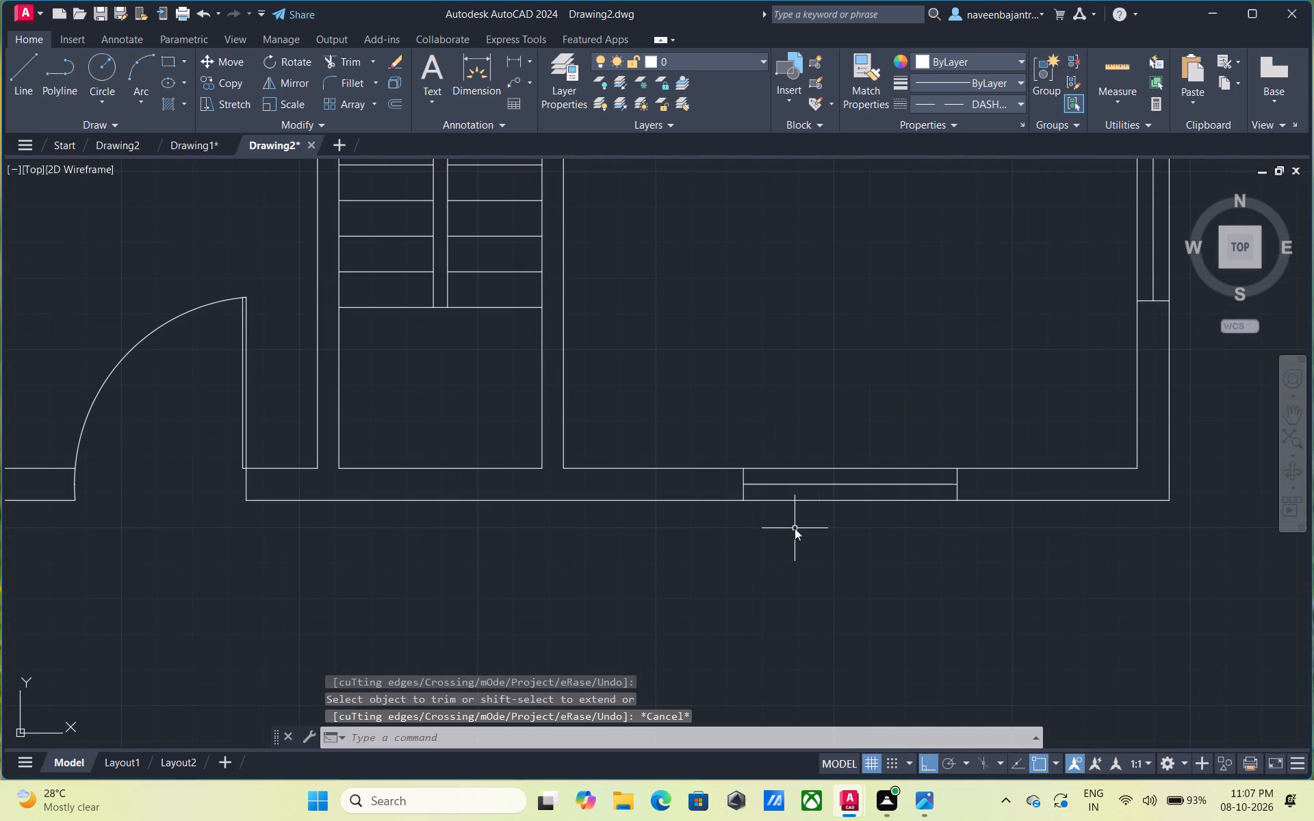
key(space)
key(space)
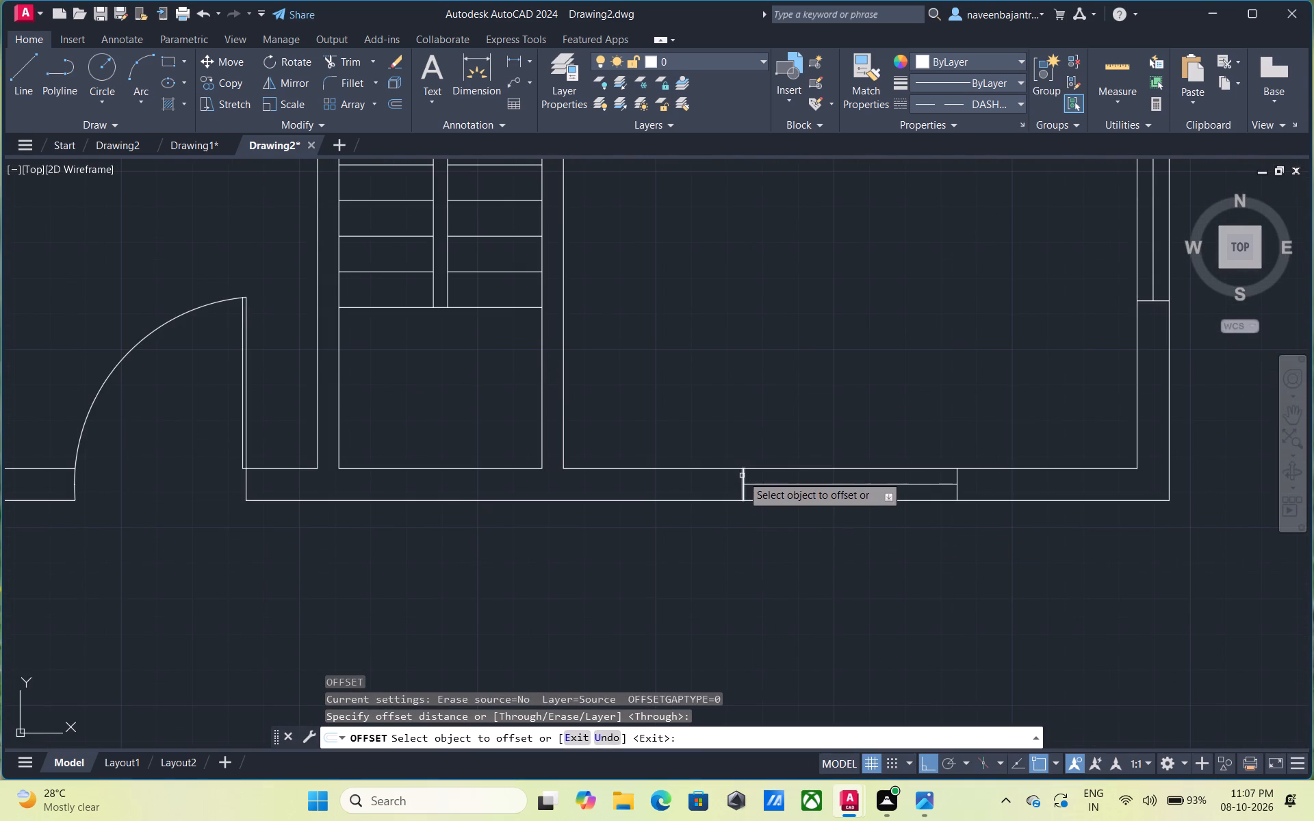
click(742, 475)
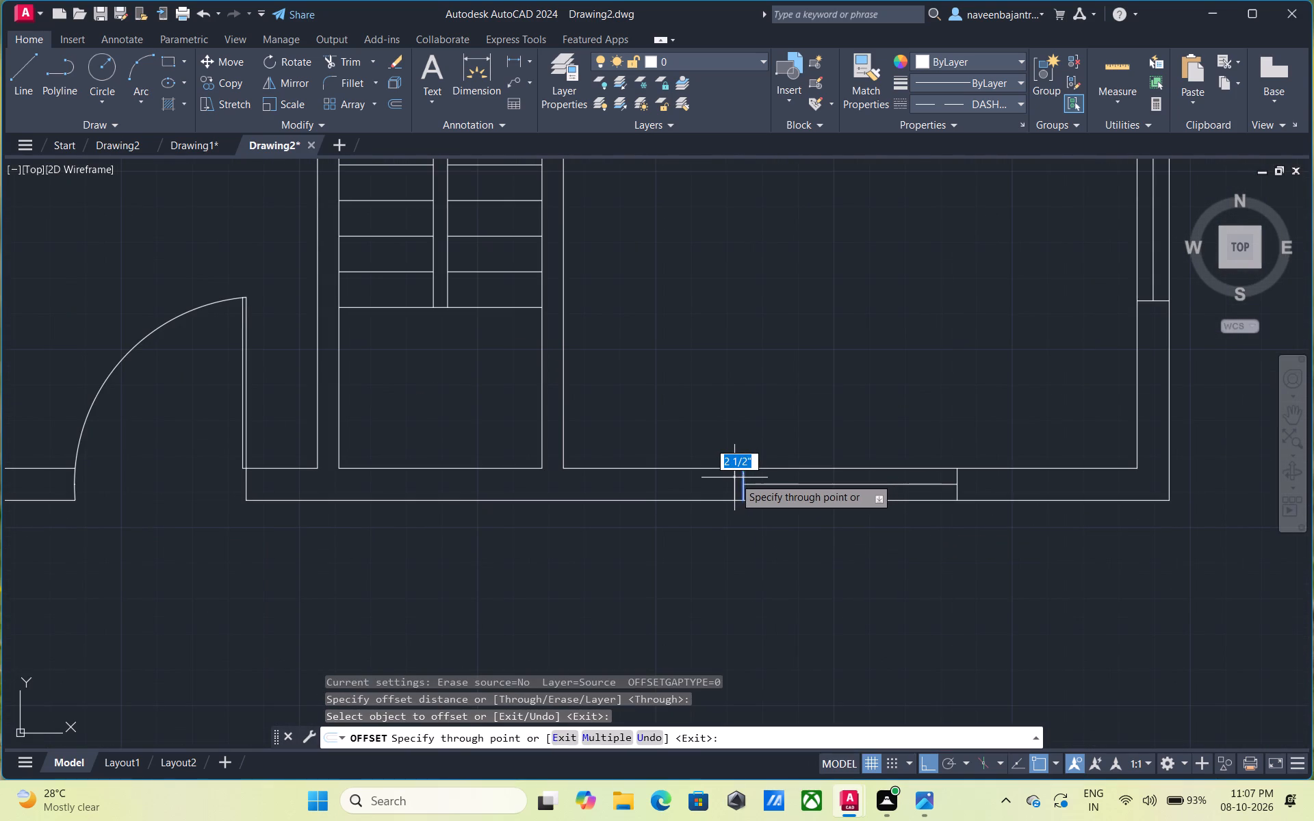
text(4")
key(Return)
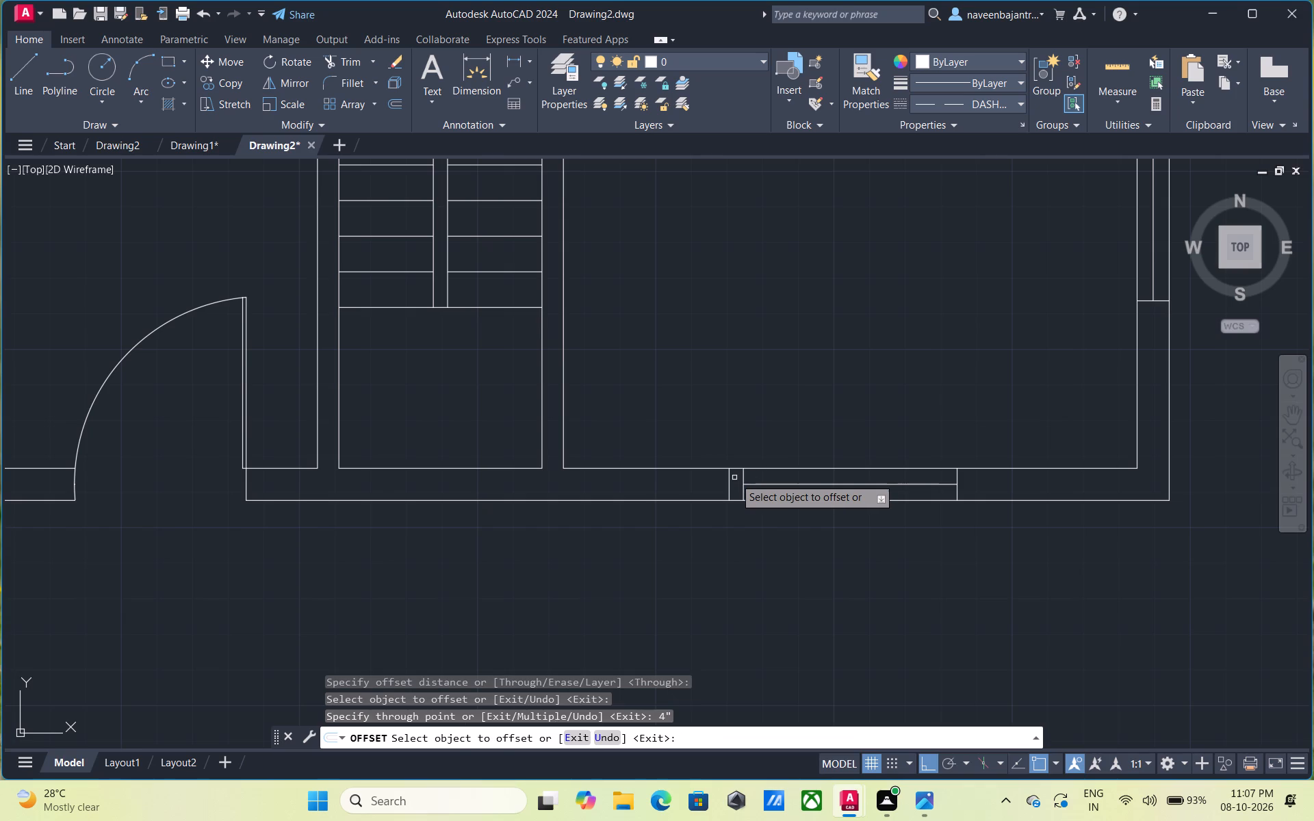
click(958, 478)
text(4")
key(Return)
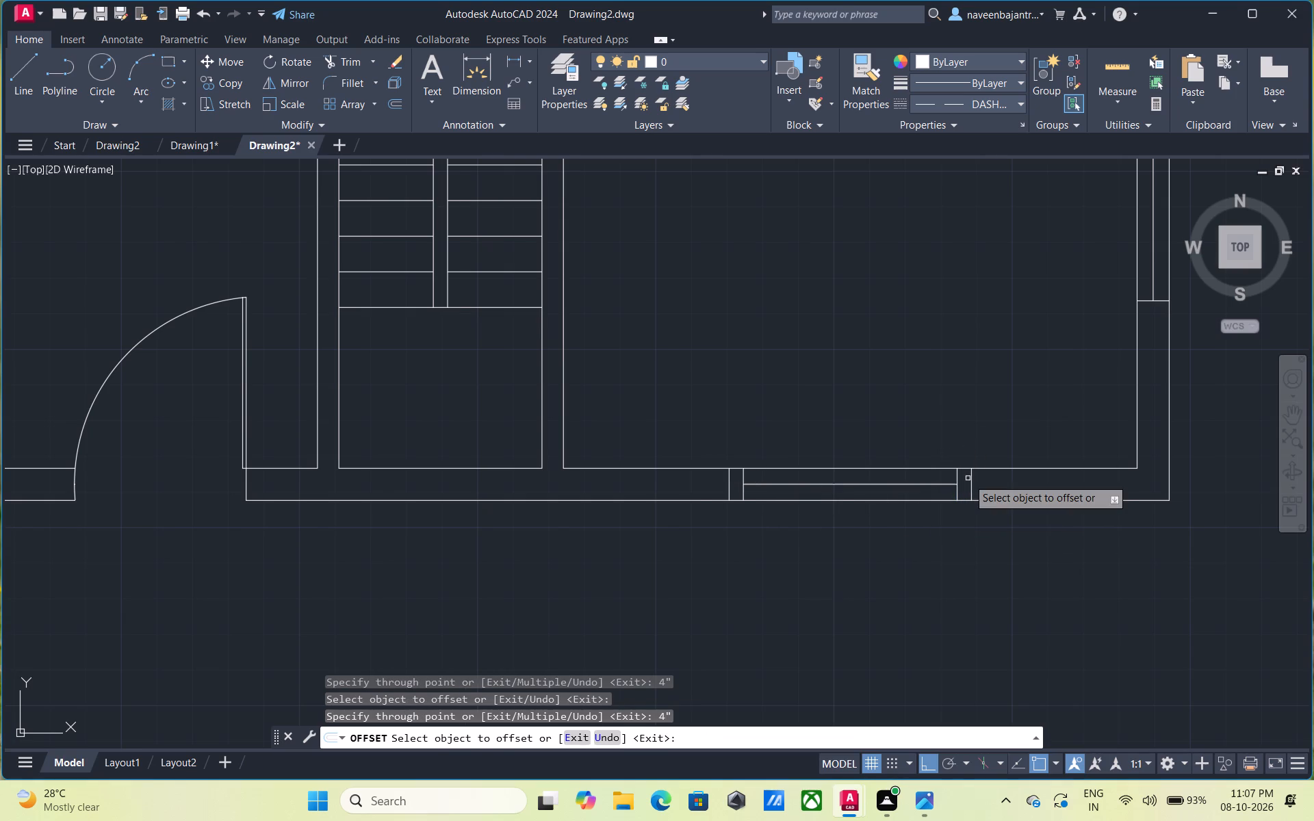
key(Escape)
Draw 1' lines outward from the outer wall face at both offset lines of the lower-right room's bottom-wall window.
text(l)
key(space)
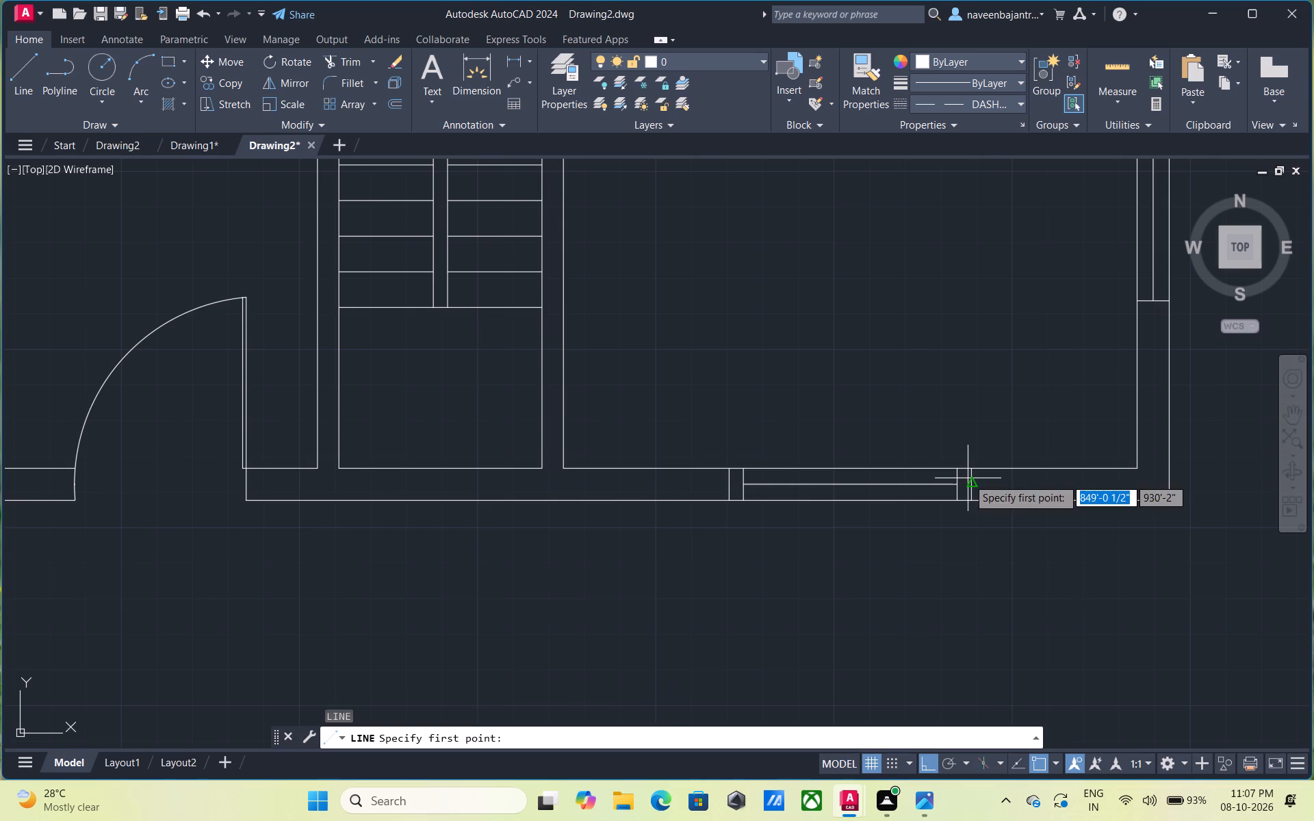
click(971, 502)
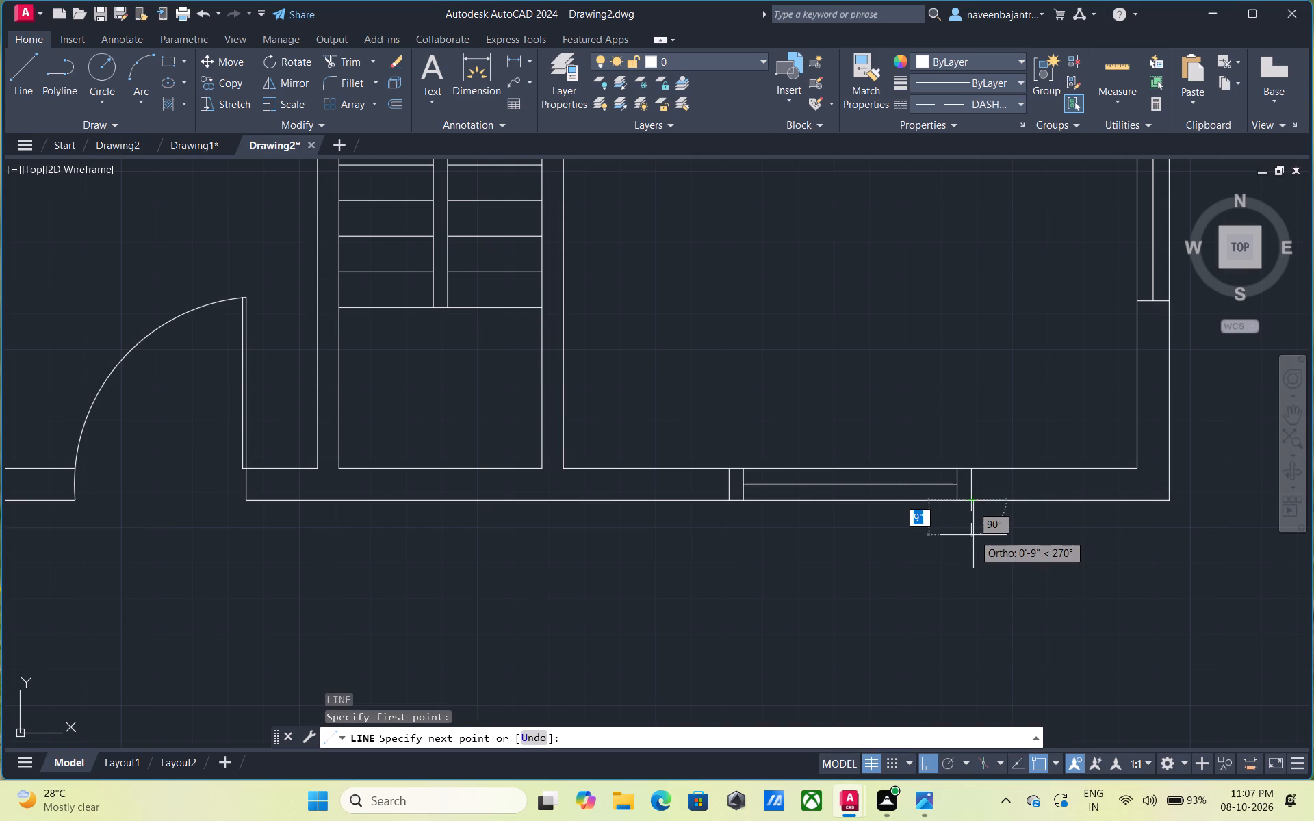
key(1)
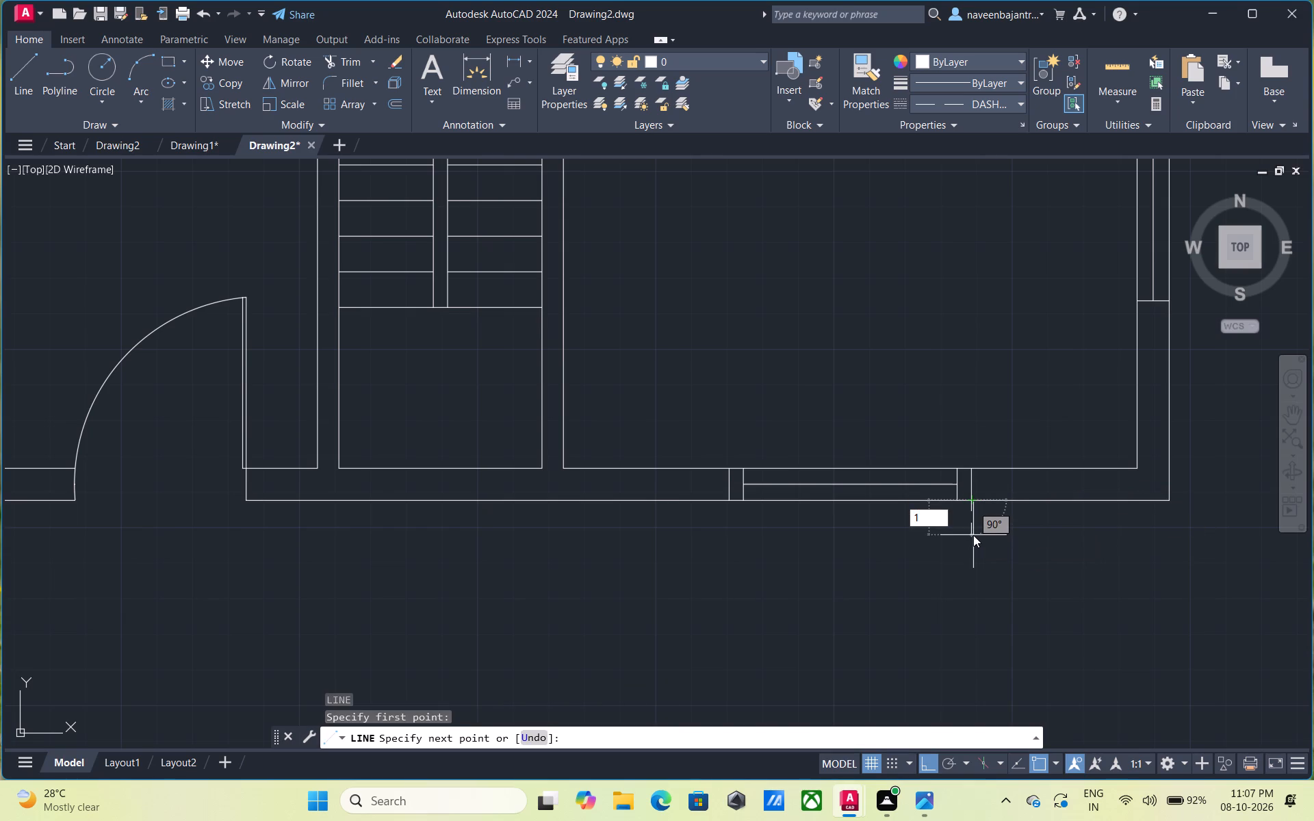
key(apostrophe)
key(Return)
key(Escape)
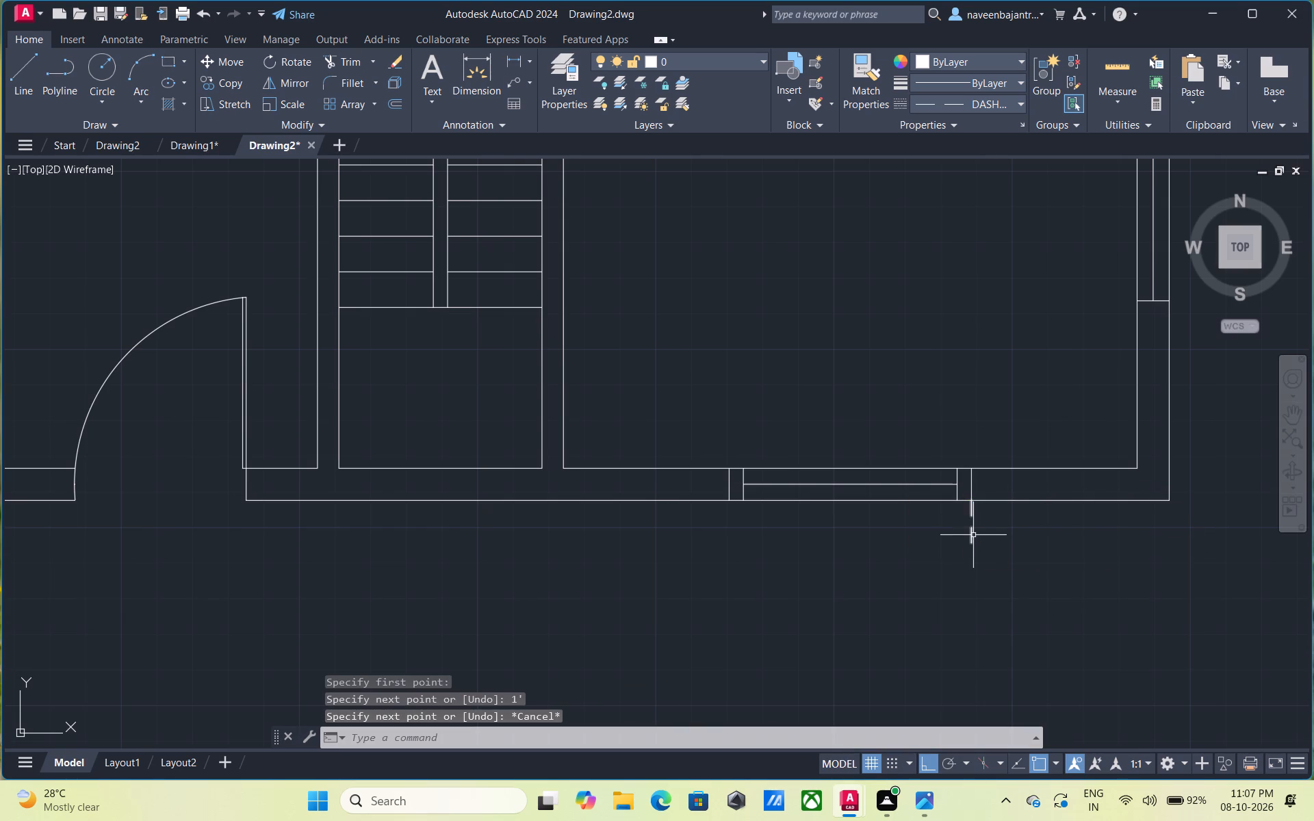
key(l)
key(space)
click(732, 501)
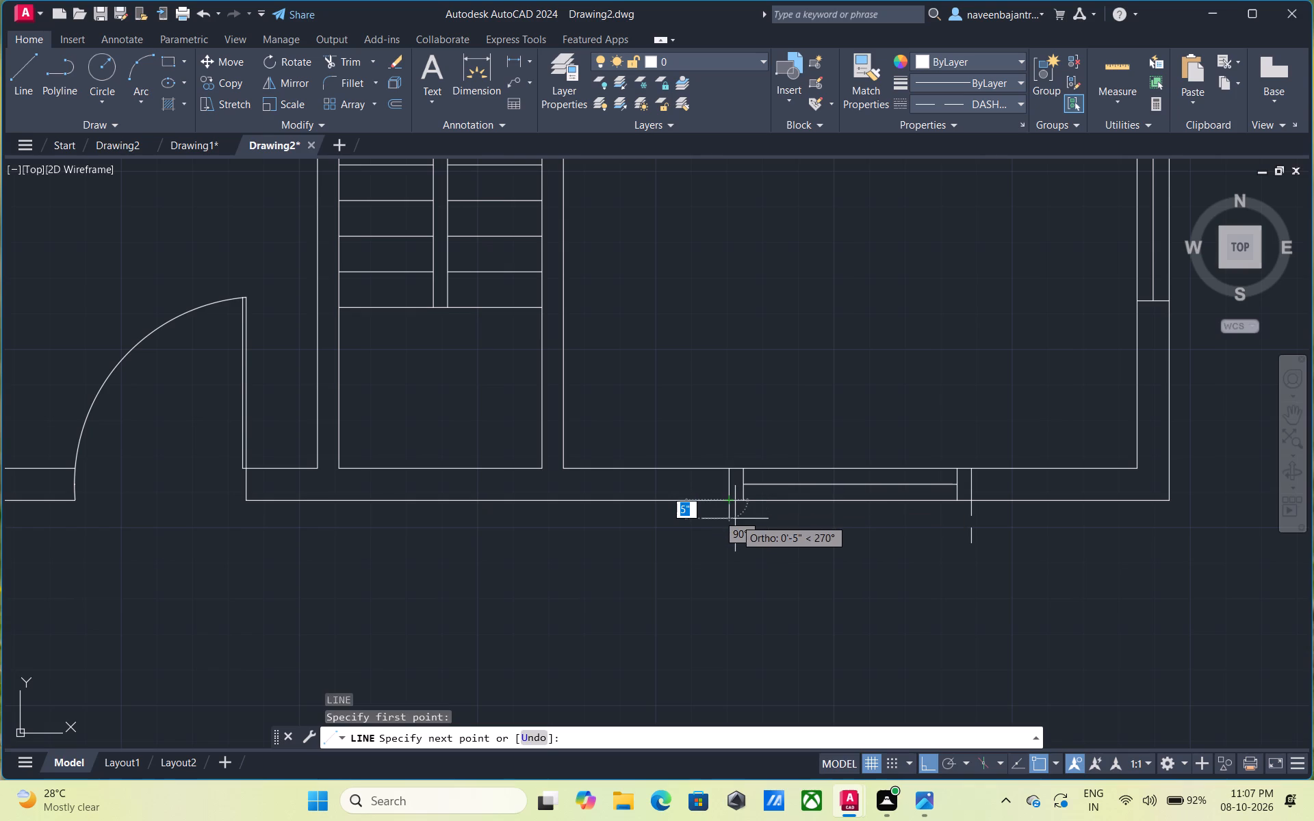
text(1')
key(Return)
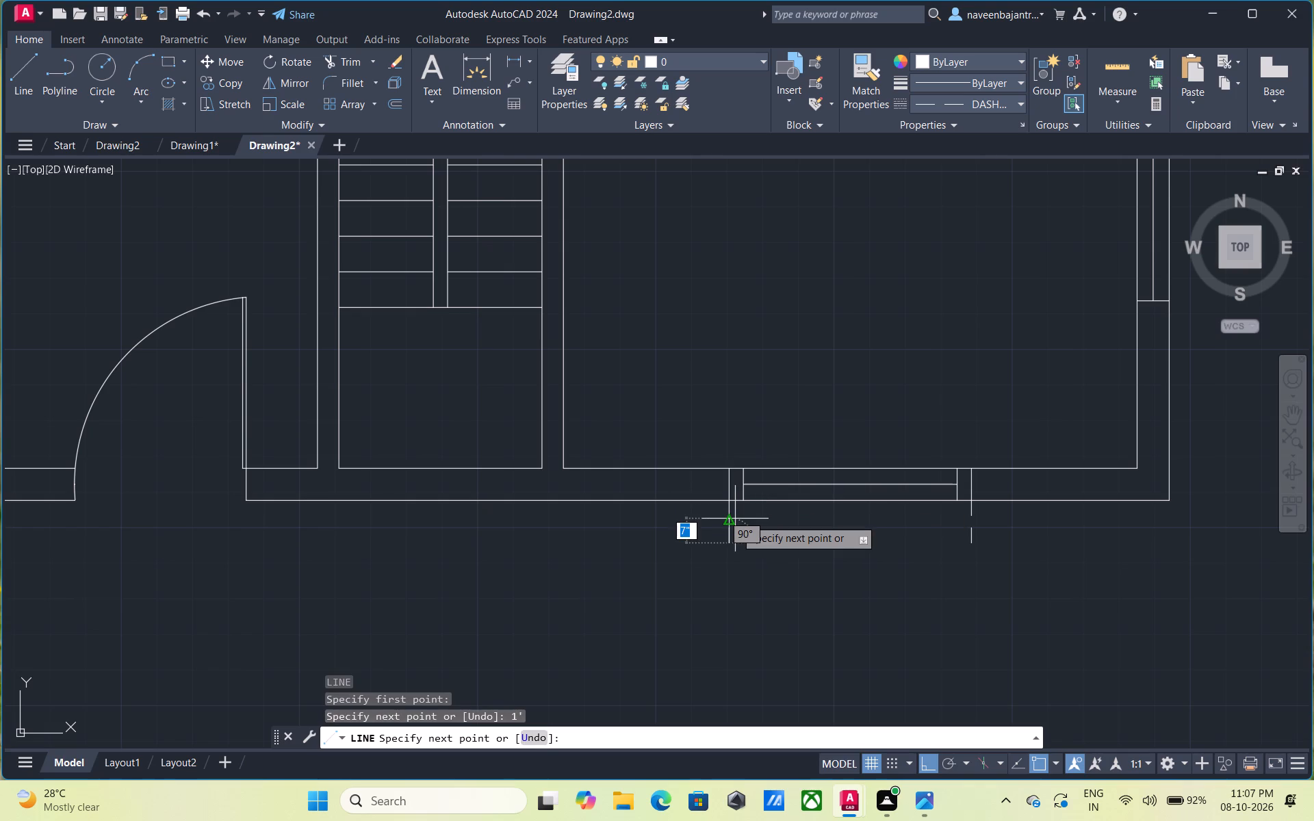
key(Escape)
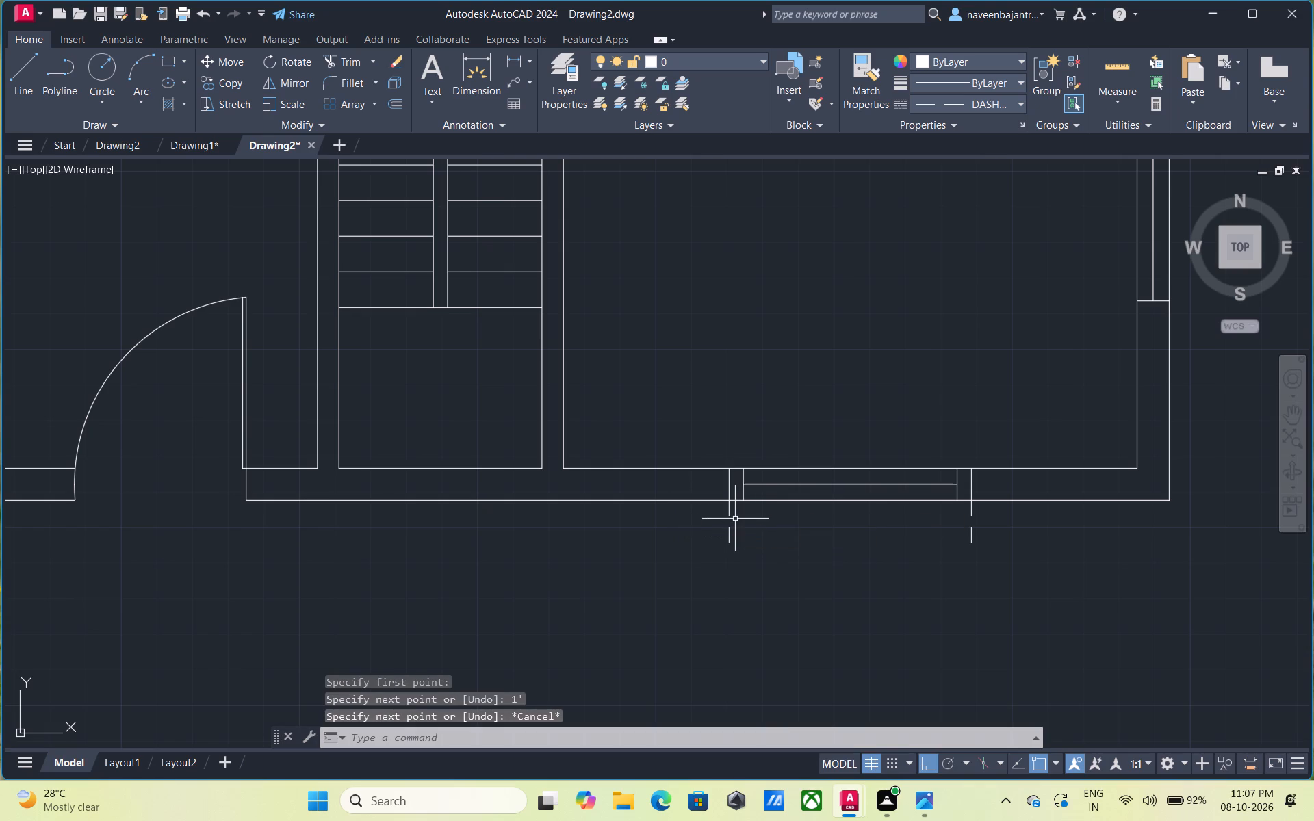
Connect the outer ends of the two 1' lines with a horizontal line to close the lower-right room's bottom-wall window projection.
text(l)
key(space)
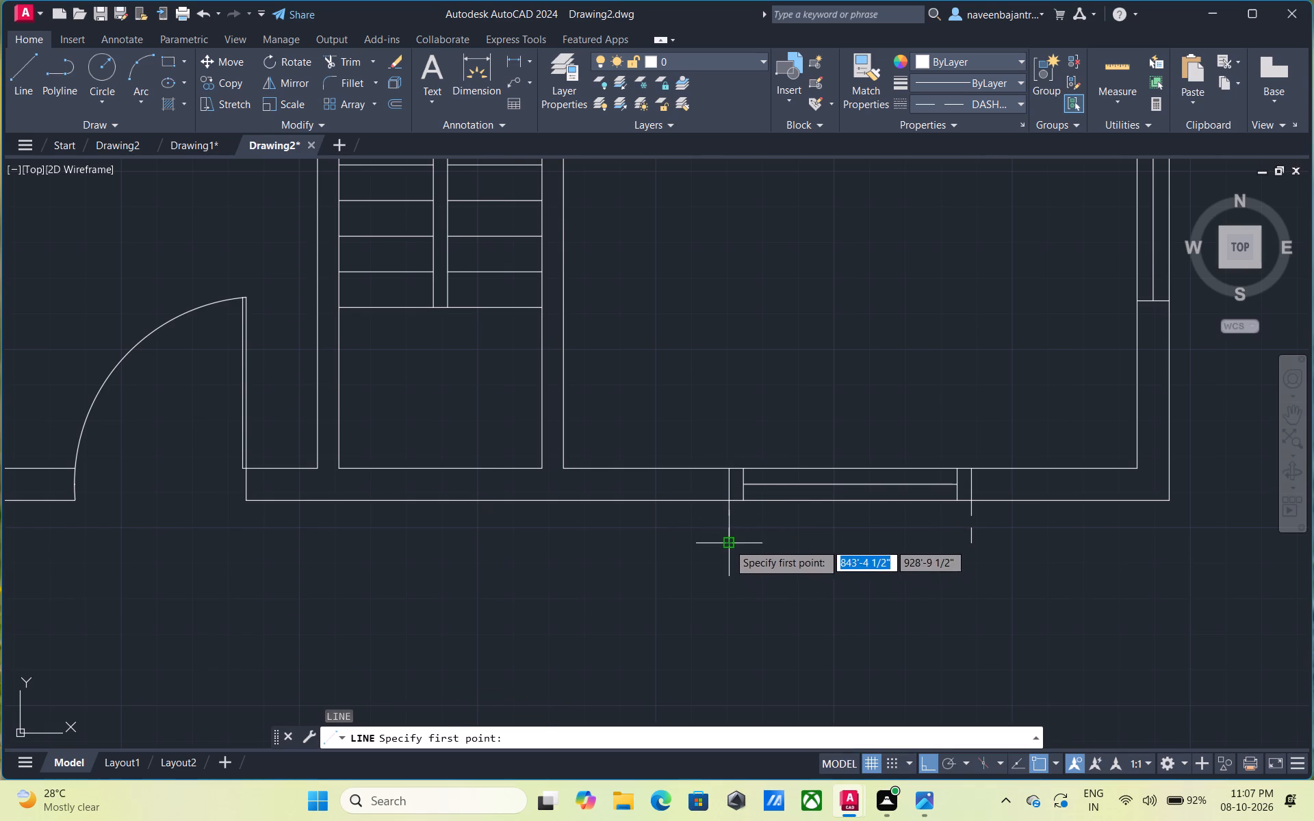
click(728, 543)
click(977, 540)
key(Escape)
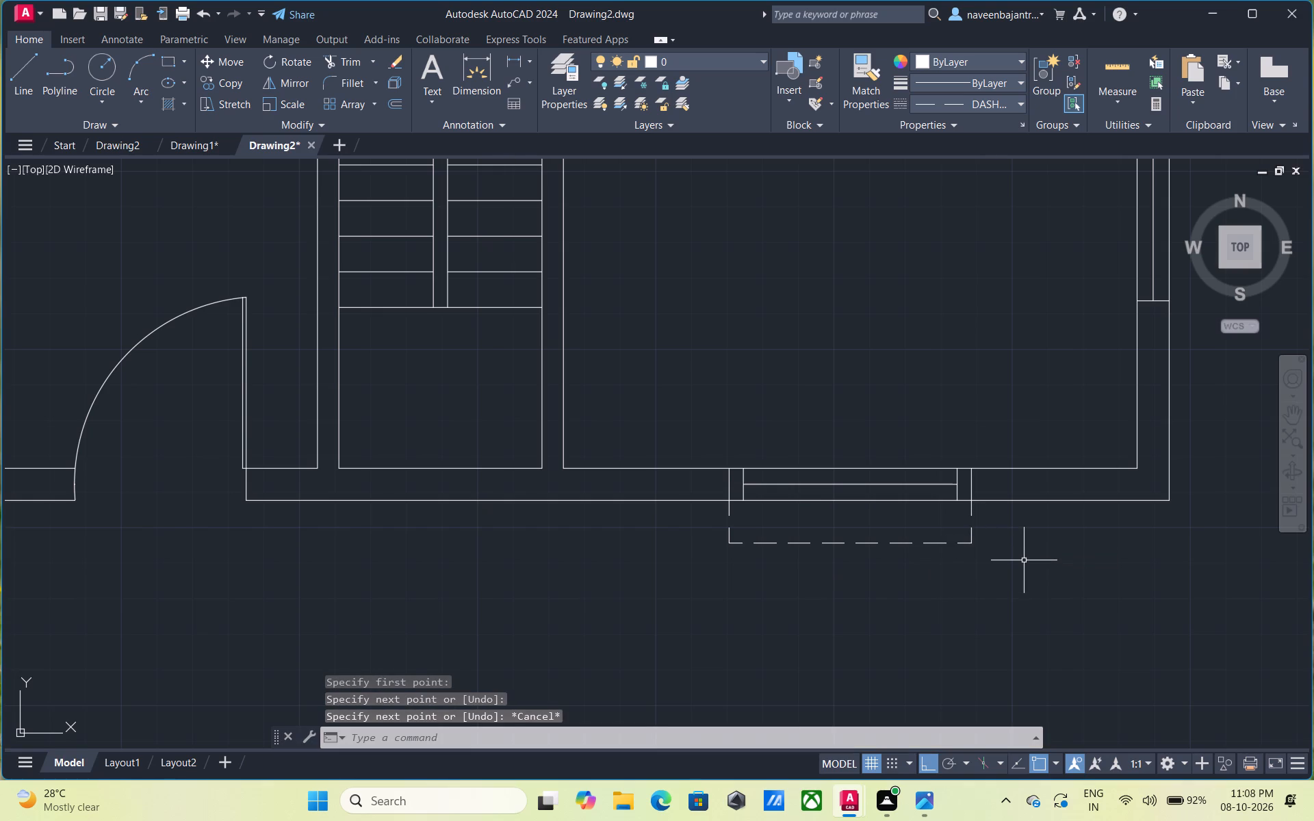
Trim away the two 4" offset lines inside the wall at the lower-right room's bottom-wall window.
text(tr)
key(space)
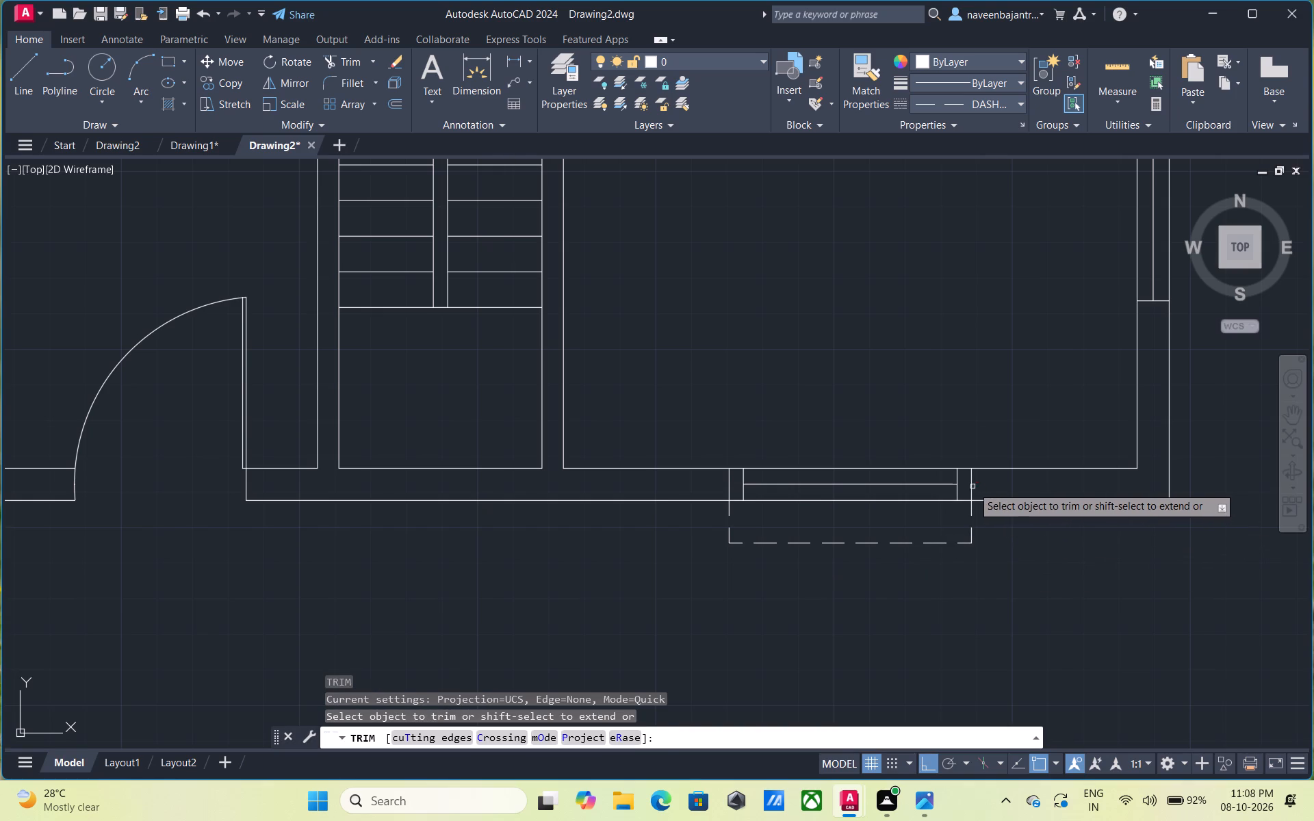
click(970, 488)
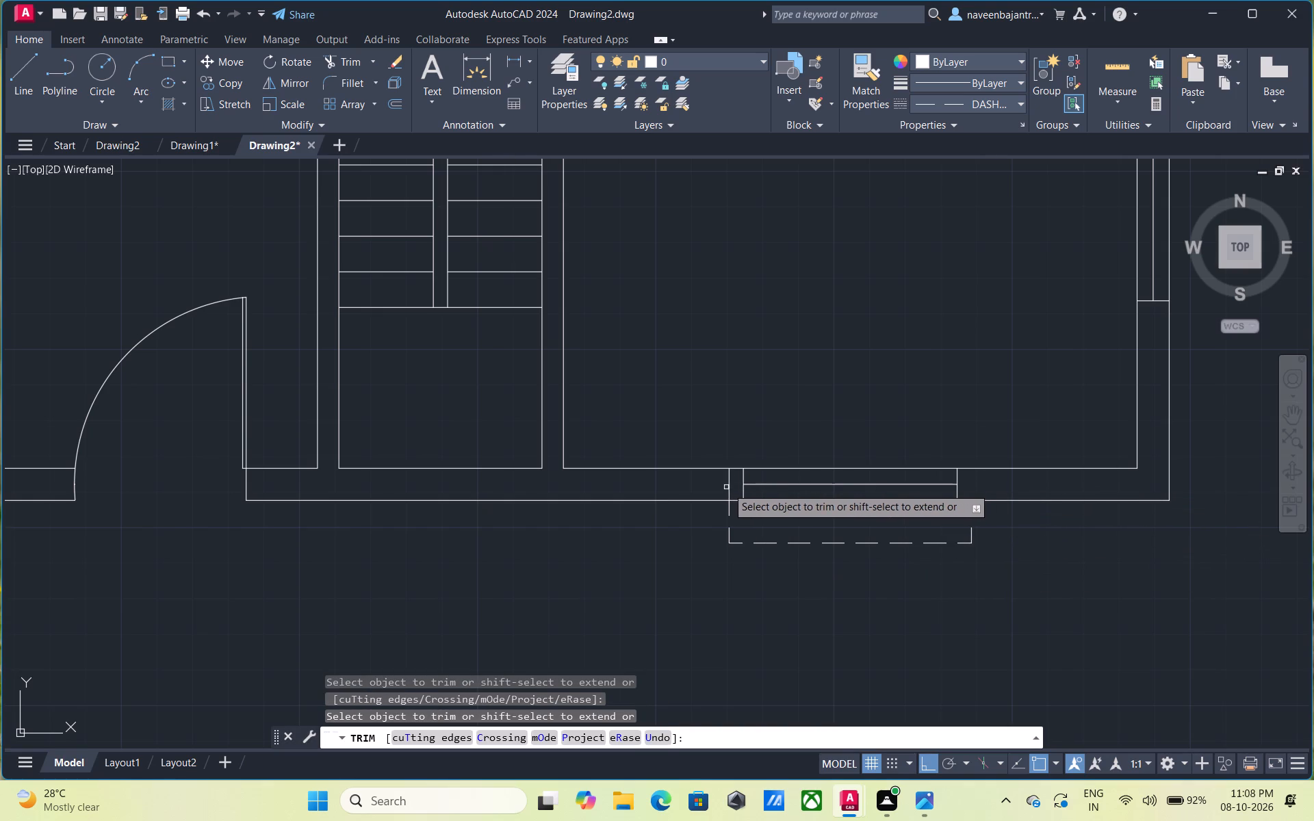
click(729, 487)
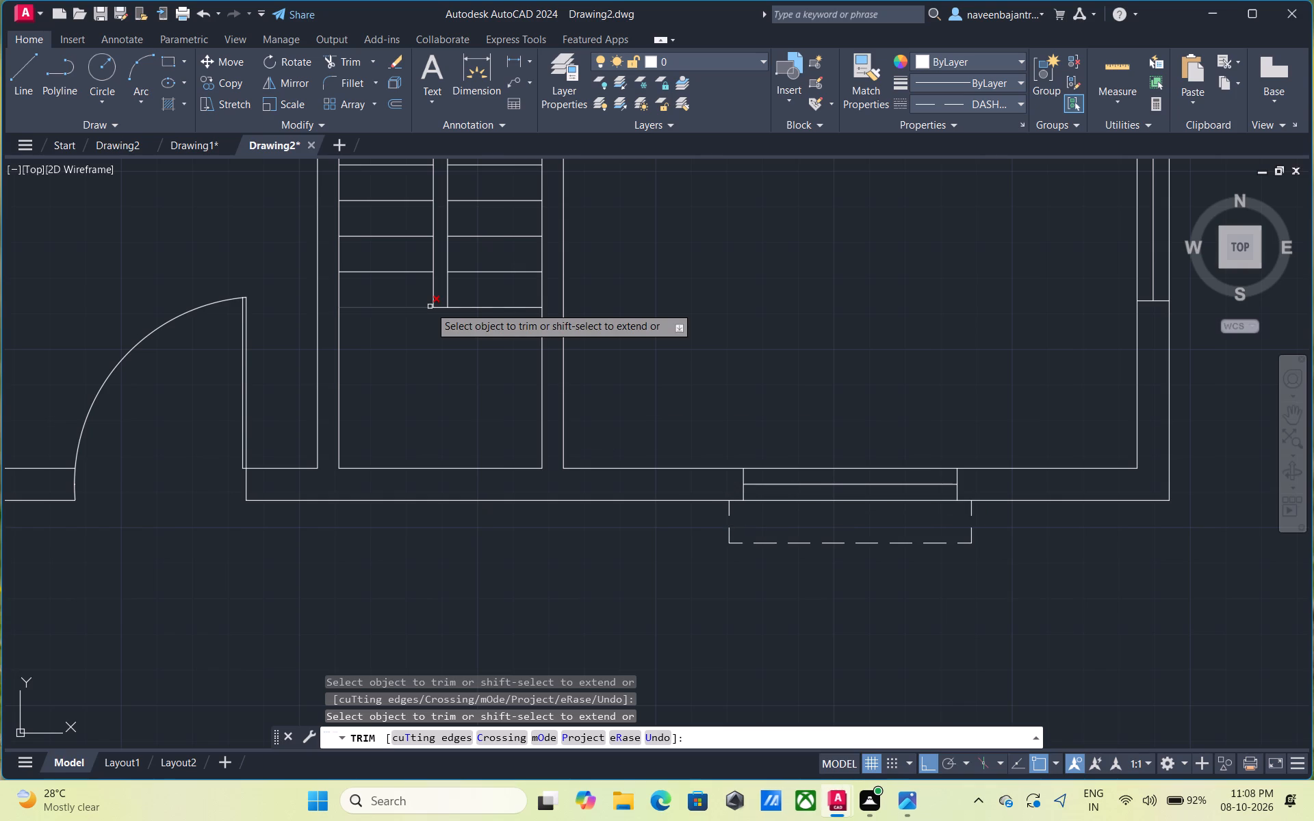
scroll(441, 325, down, 2)
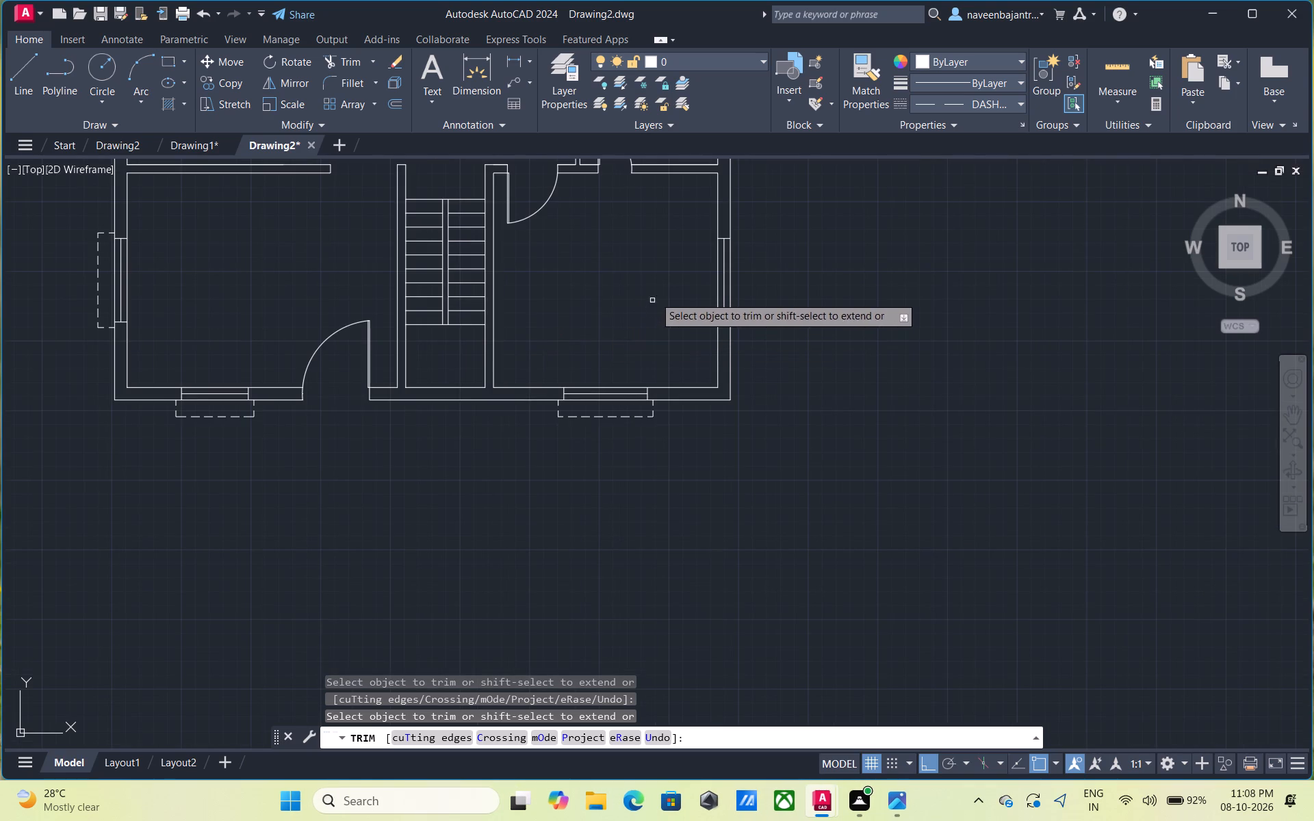
middle_drag(656, 293, 446, 404)
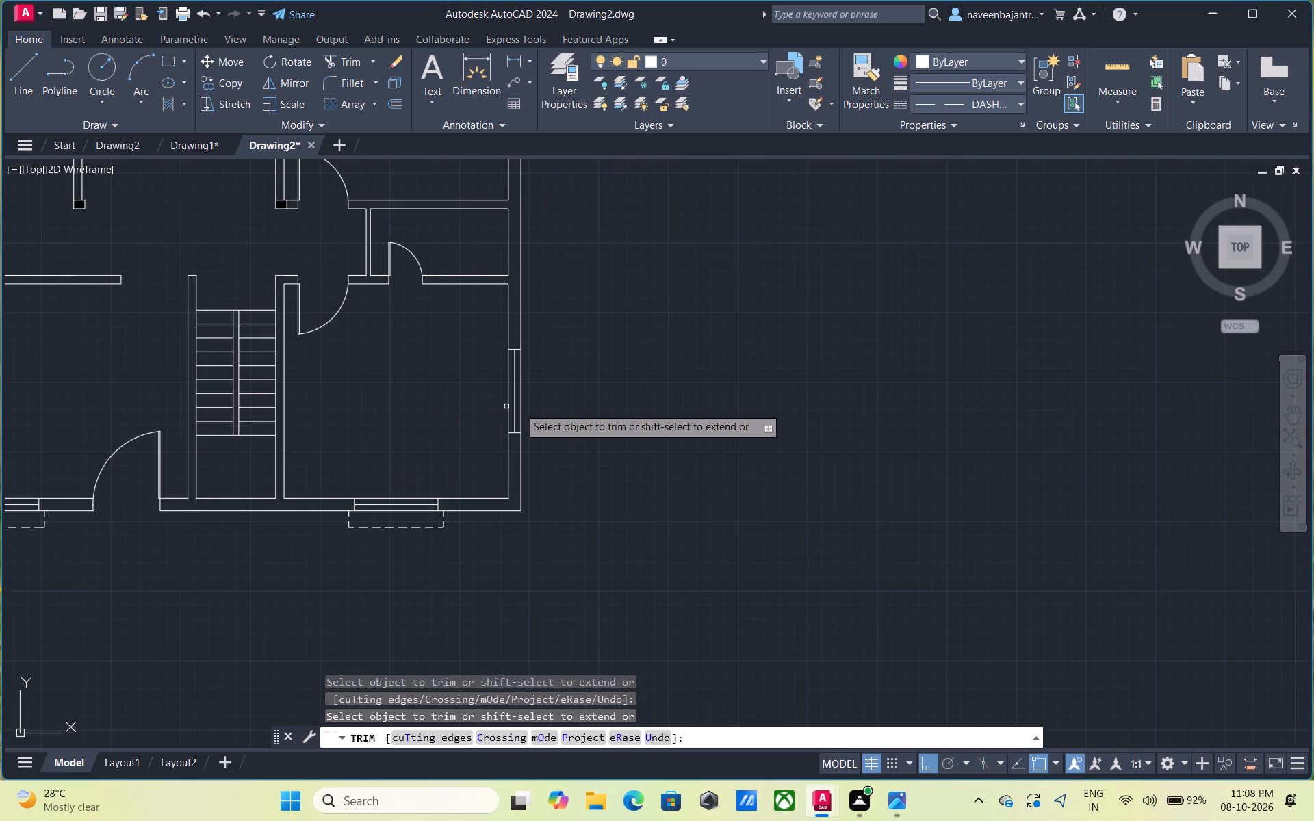
key(Escape)
scroll(526, 385, up, 1)
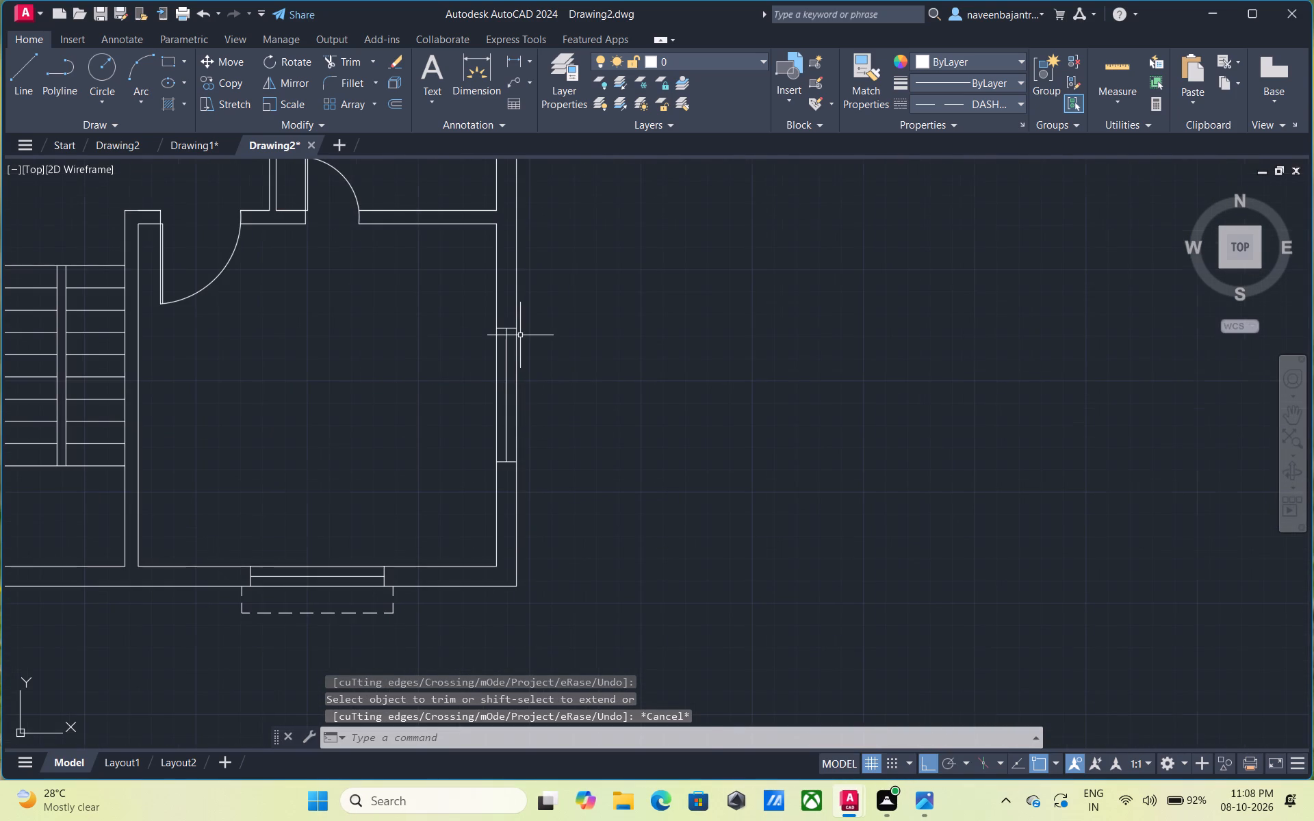
Offset both end lines of the lower-right room's right-wall window 4" outward along the wall.
scroll(520, 335, up, 1)
text(o)
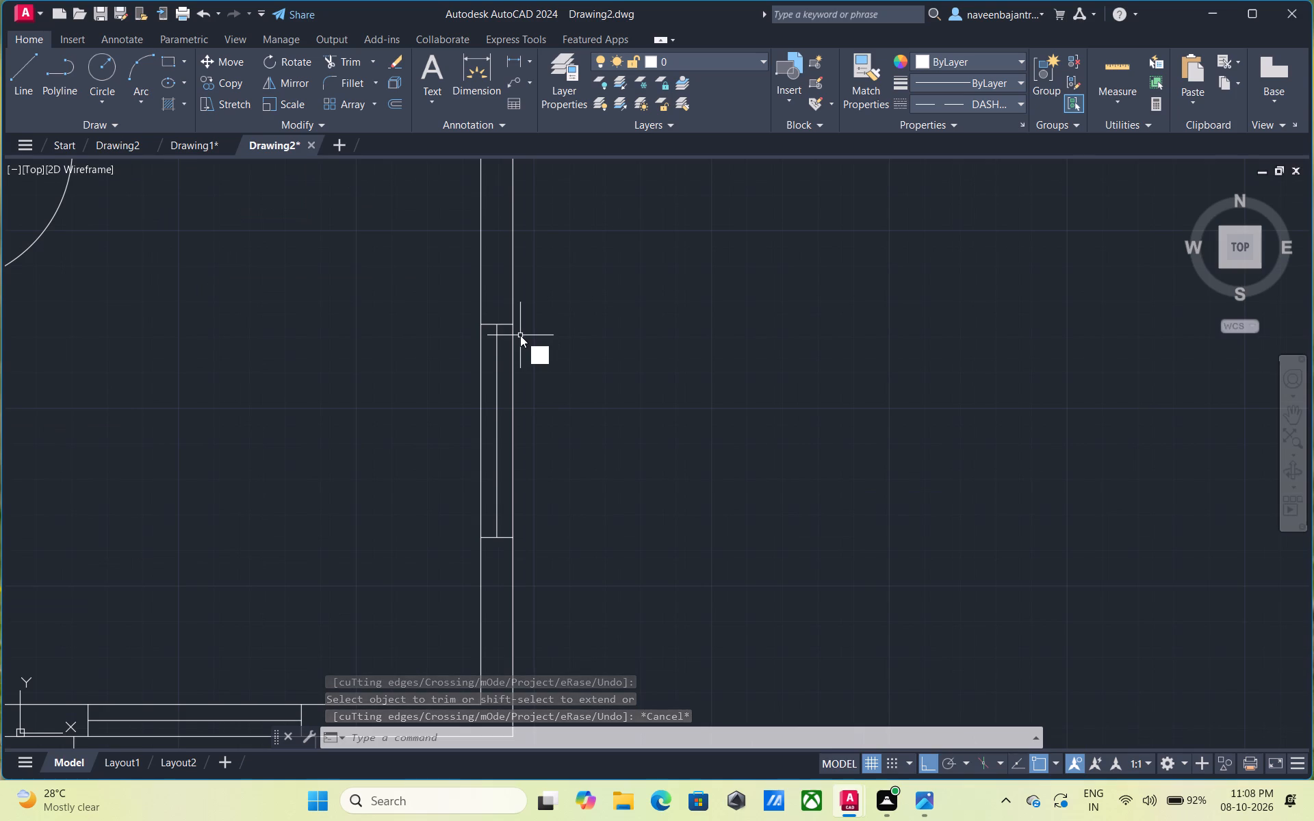
key(space)
key(space)
click(500, 324)
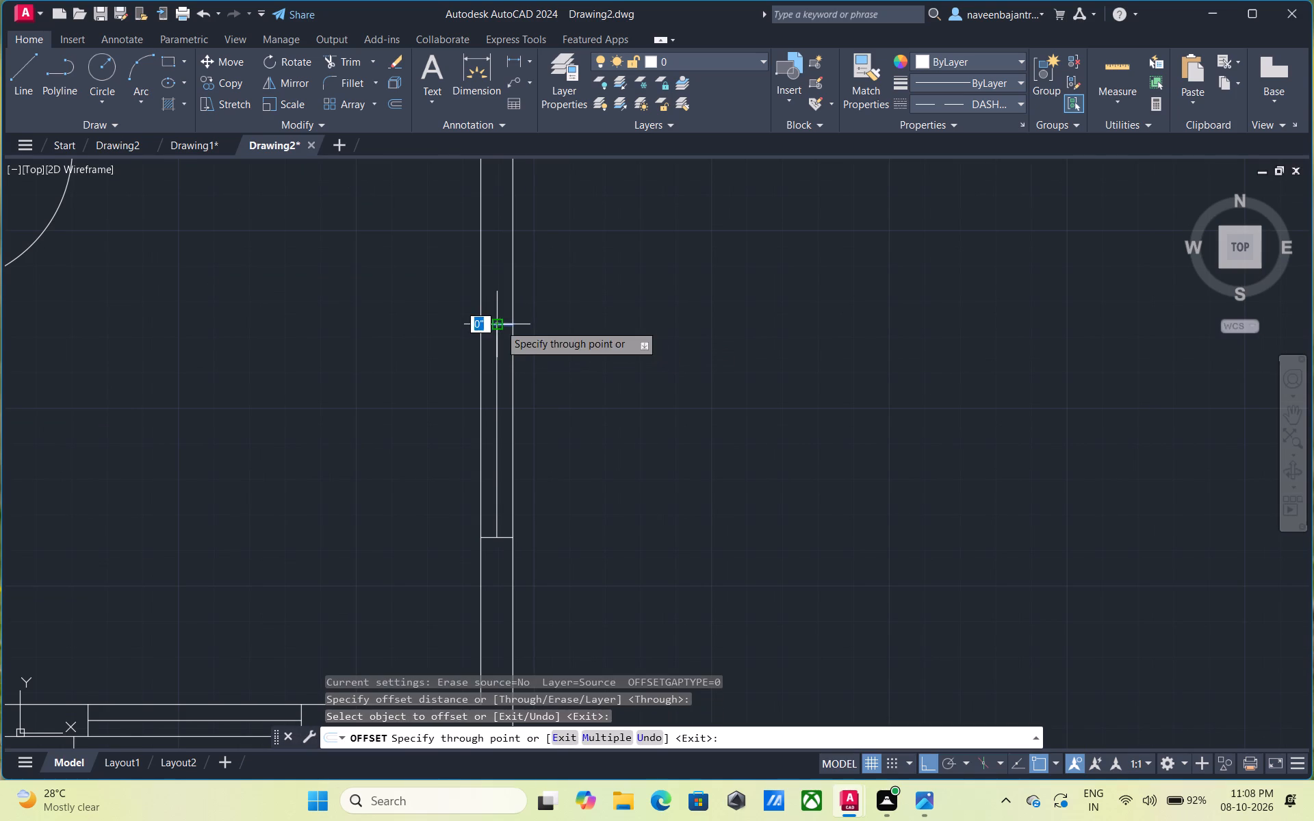
text(4")
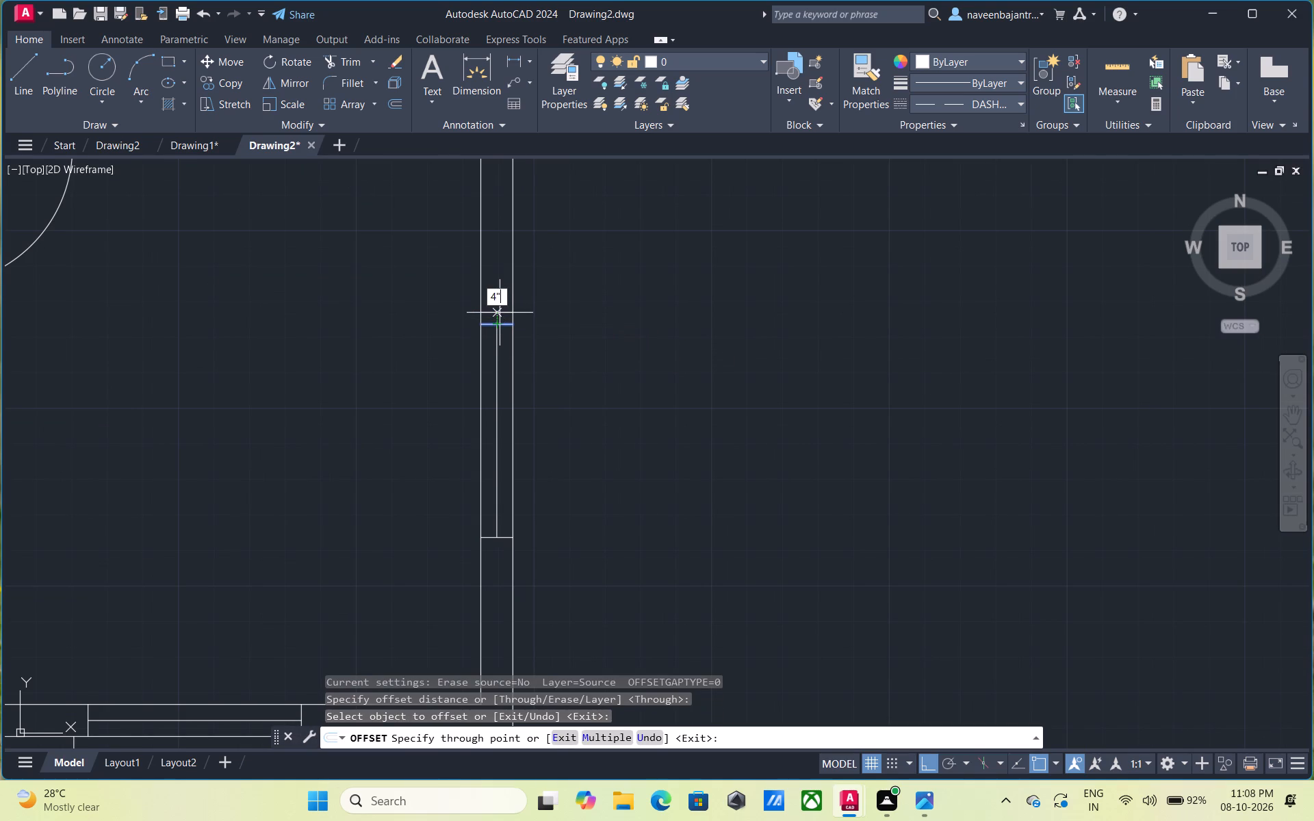
key(Return)
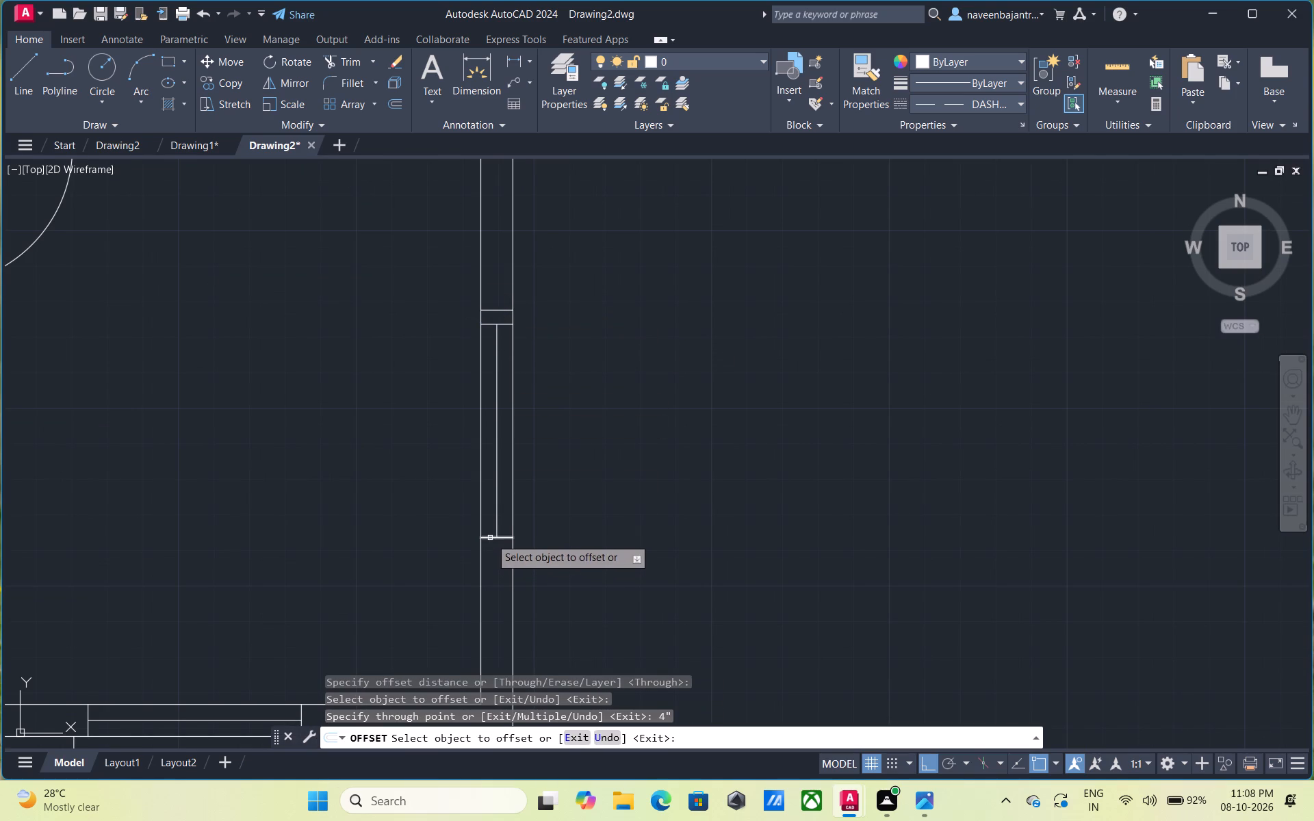
click(490, 538)
text(4")
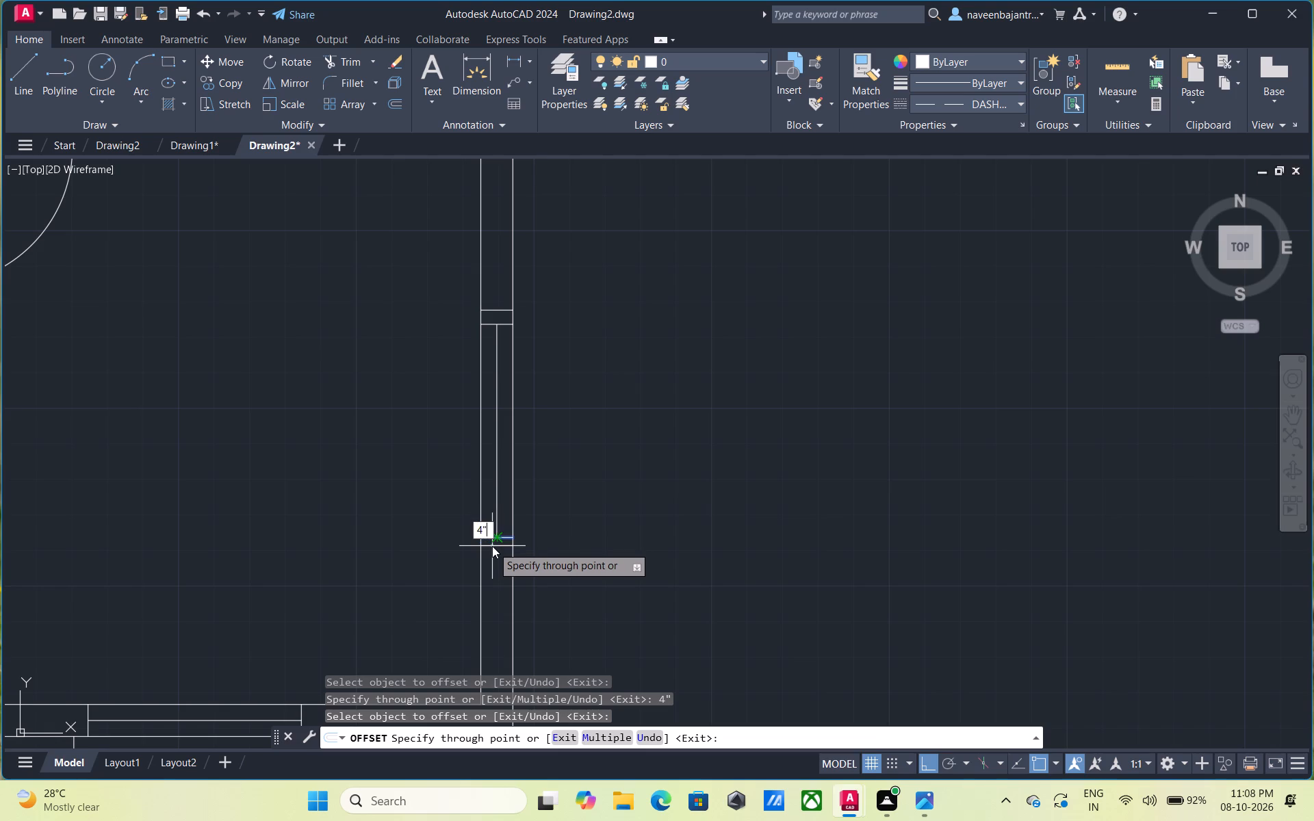
key(Return)
key(Escape)
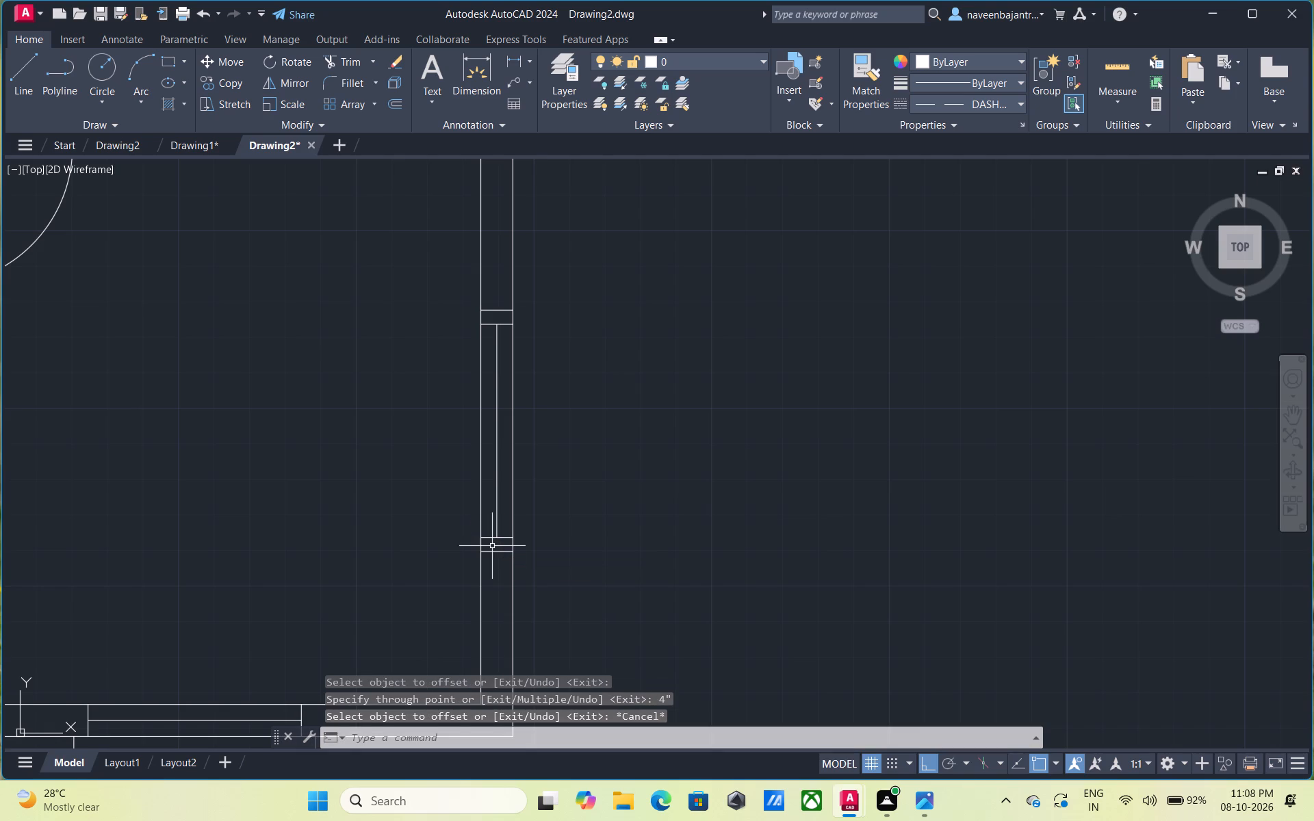
Draw 1' lines outward from the outer wall face at both offset lines of the lower-right room's right-wall window.
text(l)
key(space)
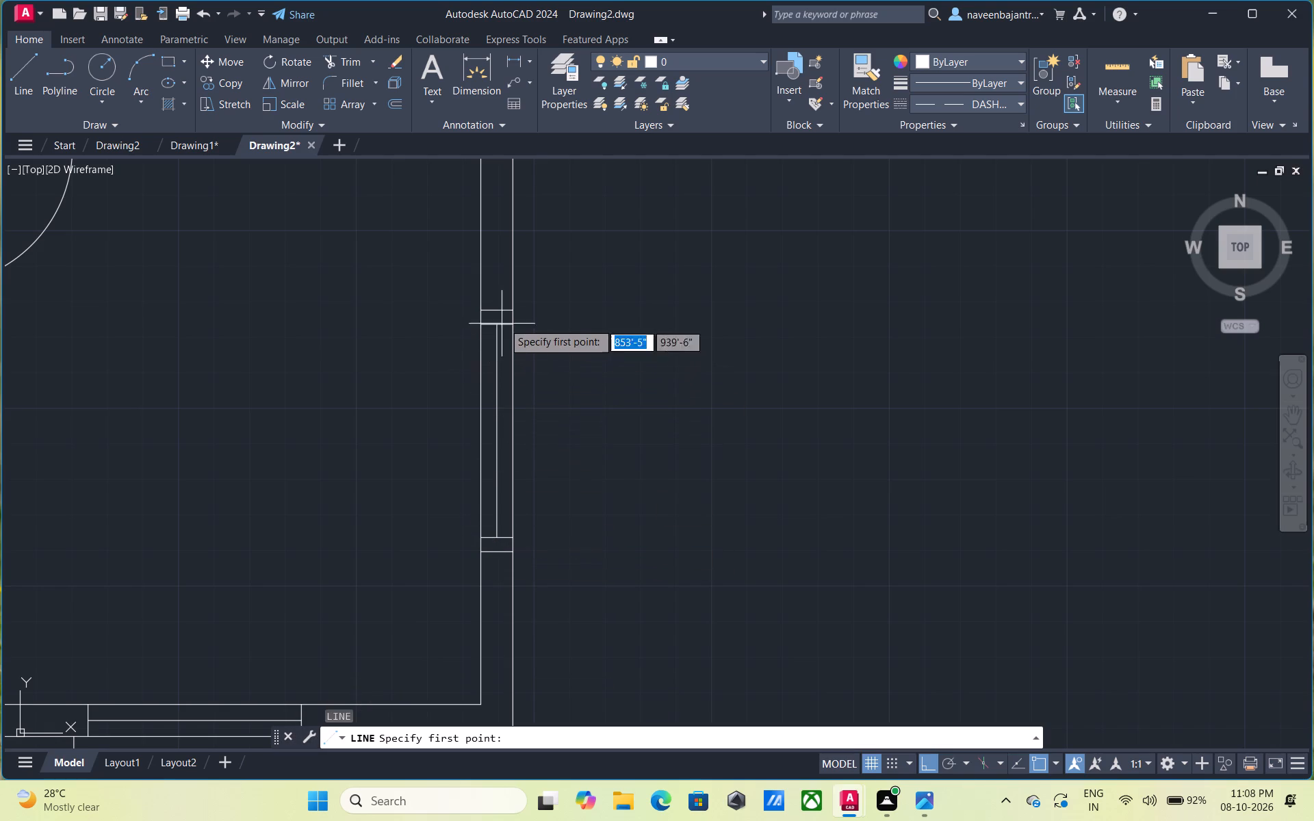
click(508, 313)
text(1')
key(Return)
key(Escape)
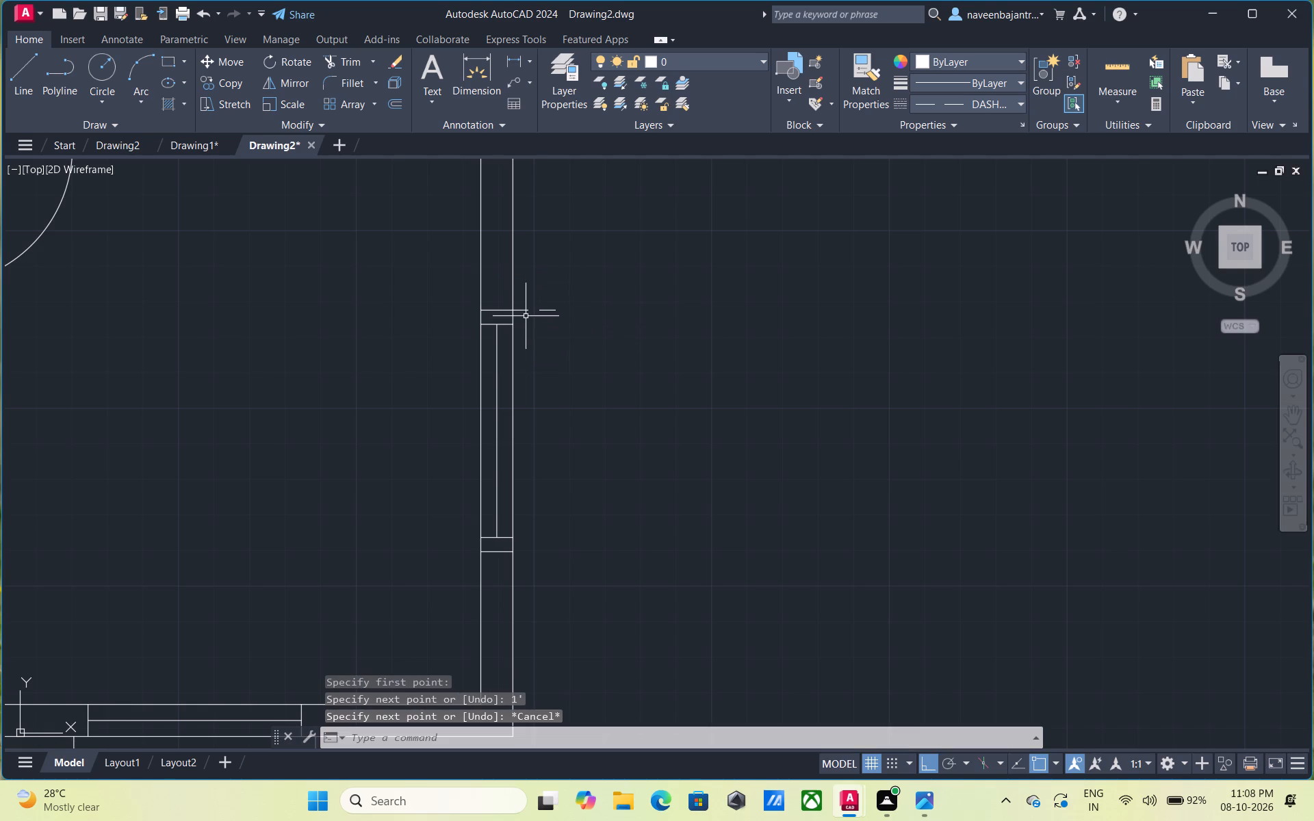
text(l)
key(space)
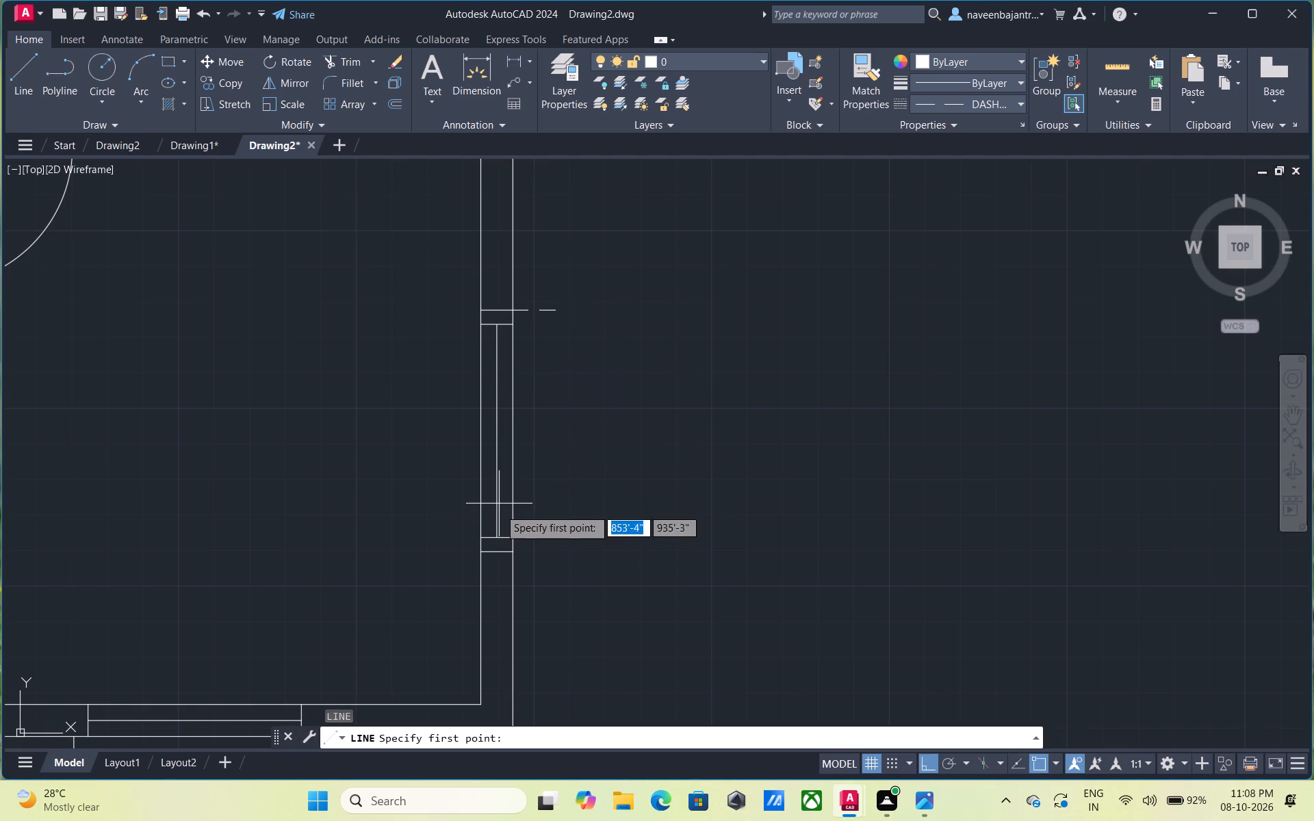
click(508, 555)
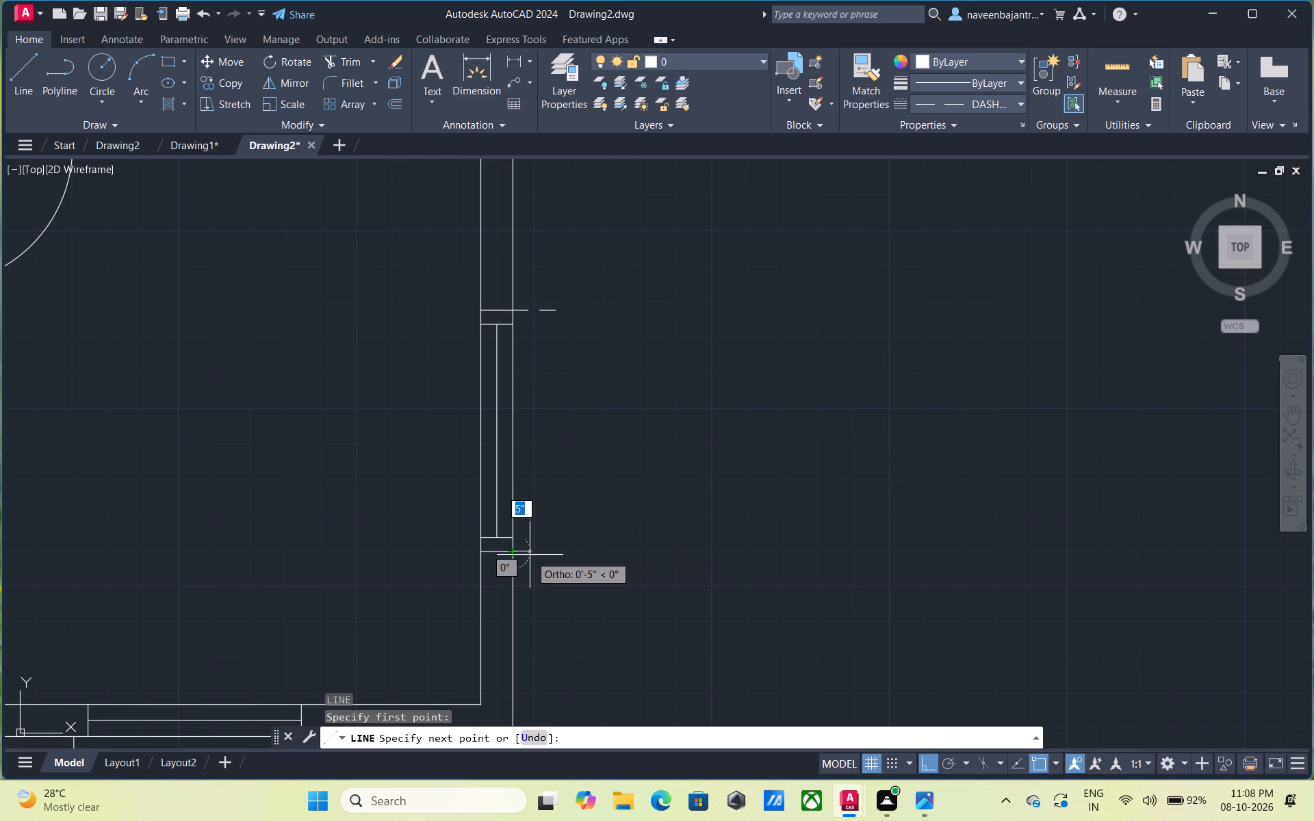
key(1)
key(apostrophe)
key(Return)
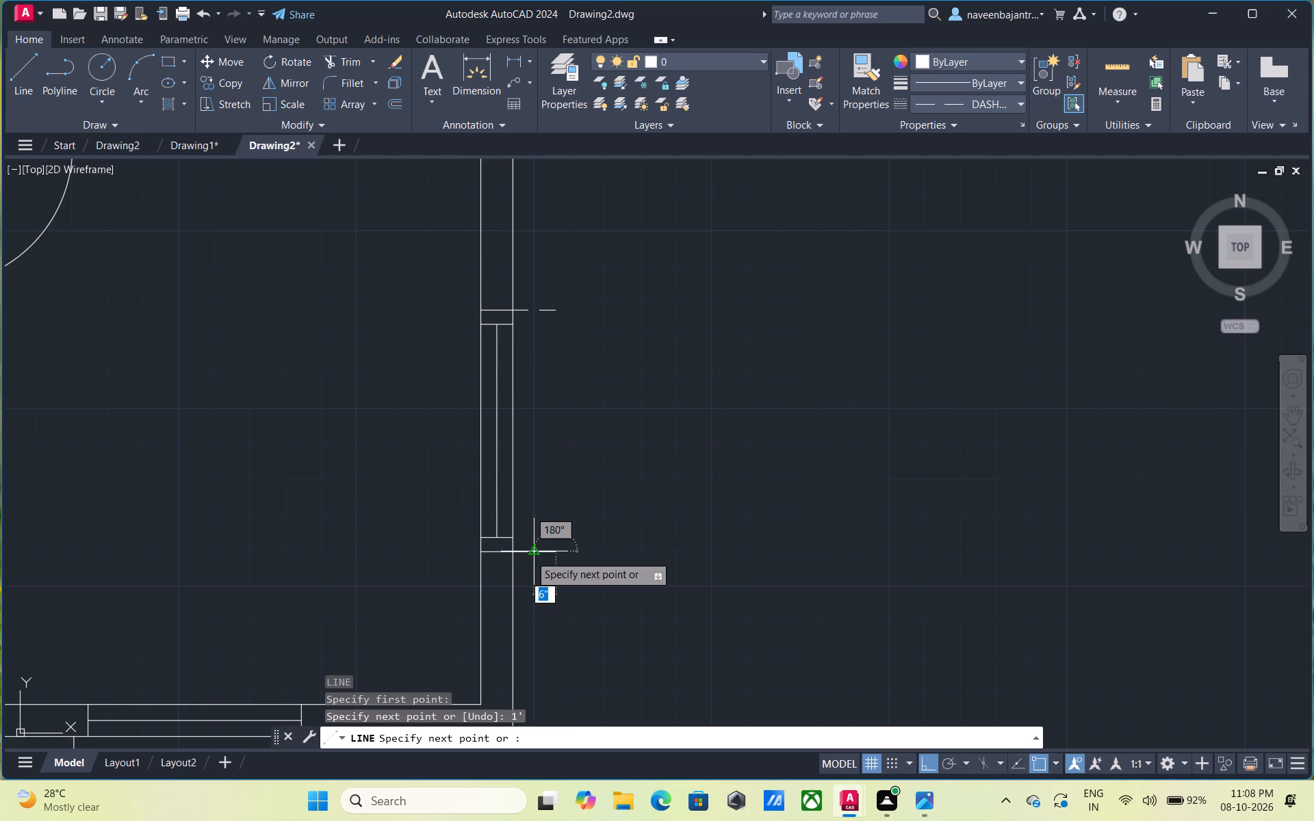
key(Escape)
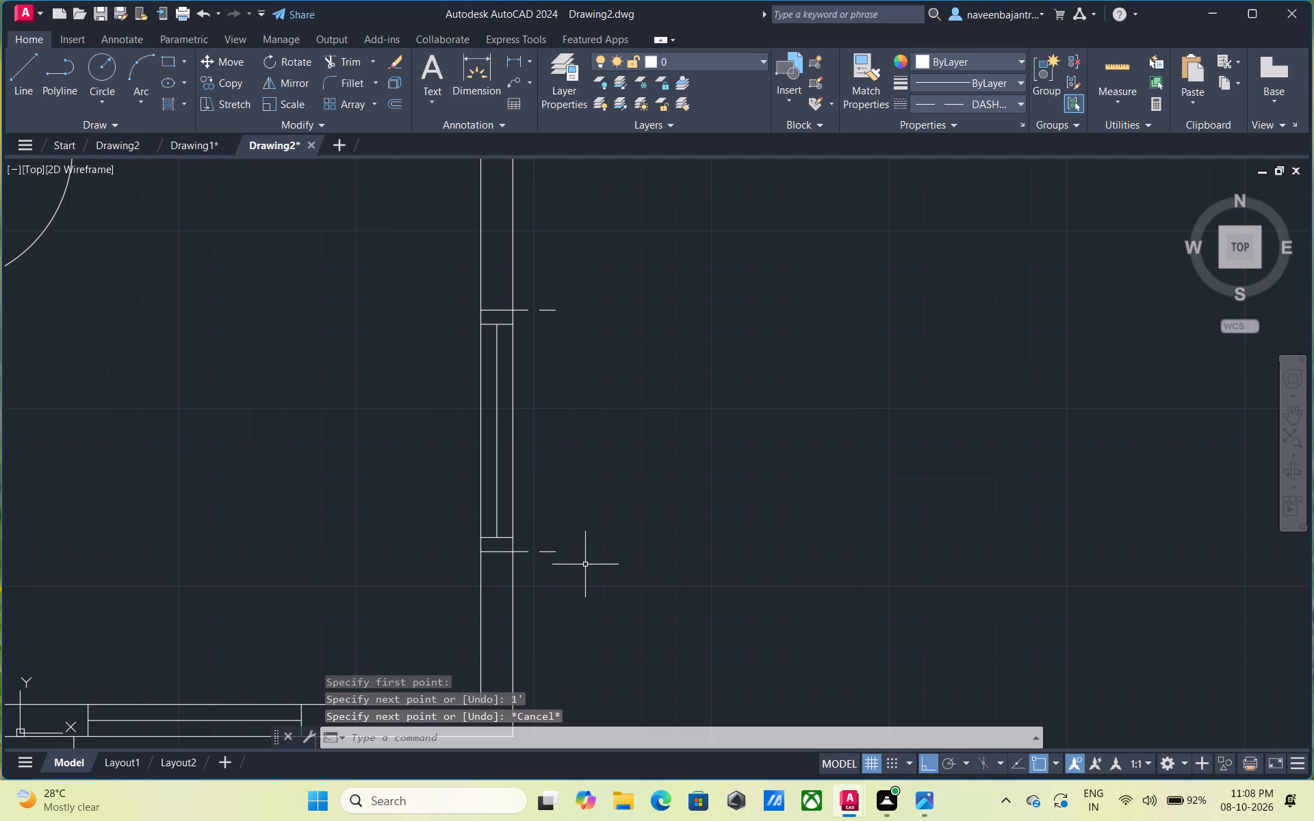
Connect the outer ends of the two 1' lines with a vertical line to close the lower-right room's right-wall window projection.
text(l)
key(space)
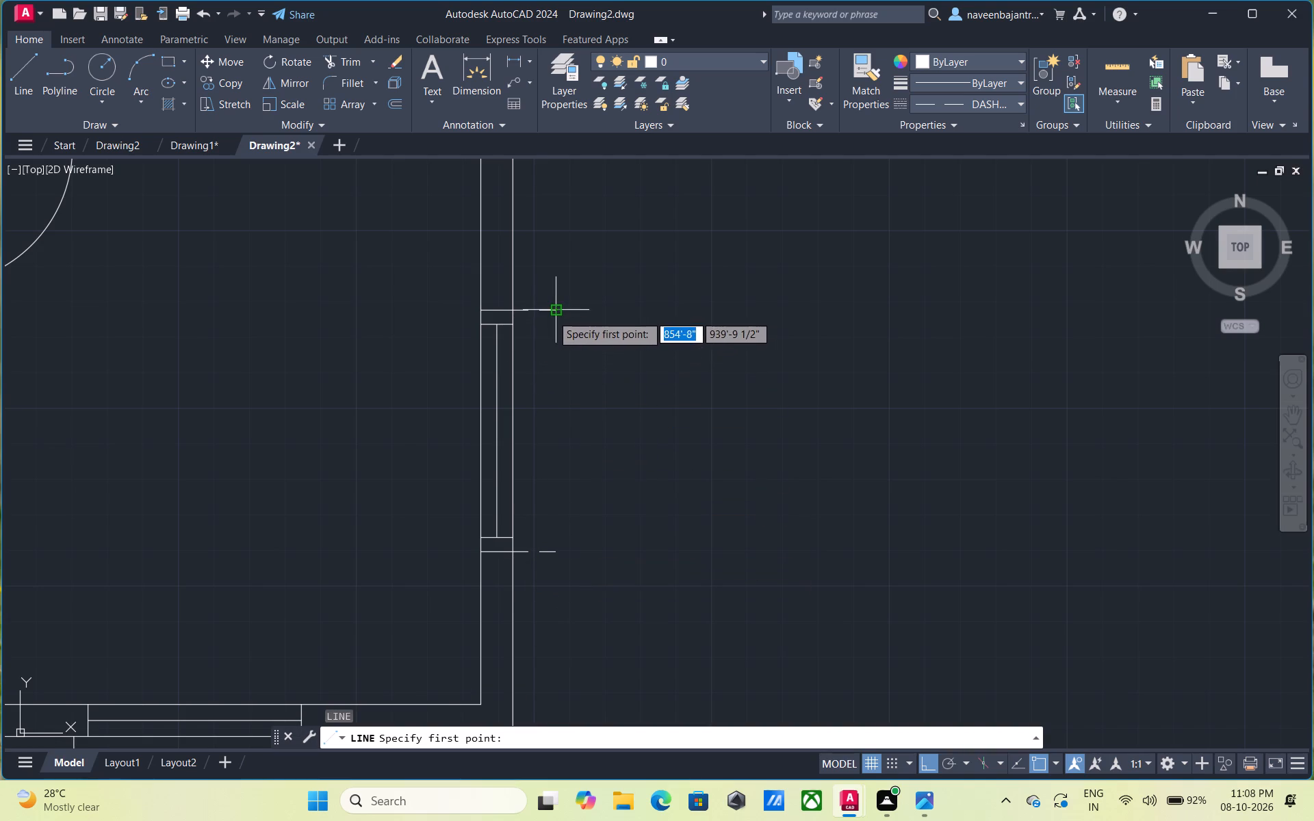
click(552, 315)
click(551, 558)
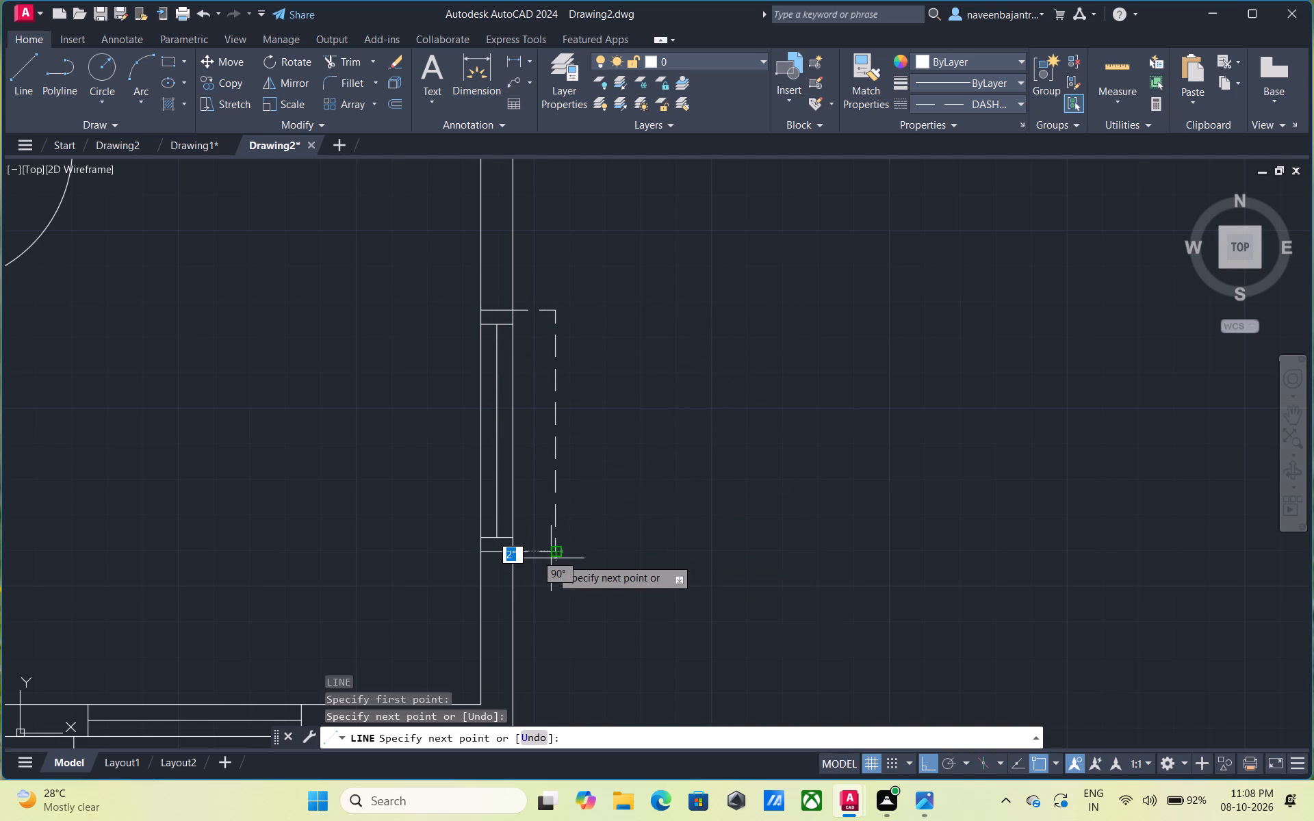
key(Escape)
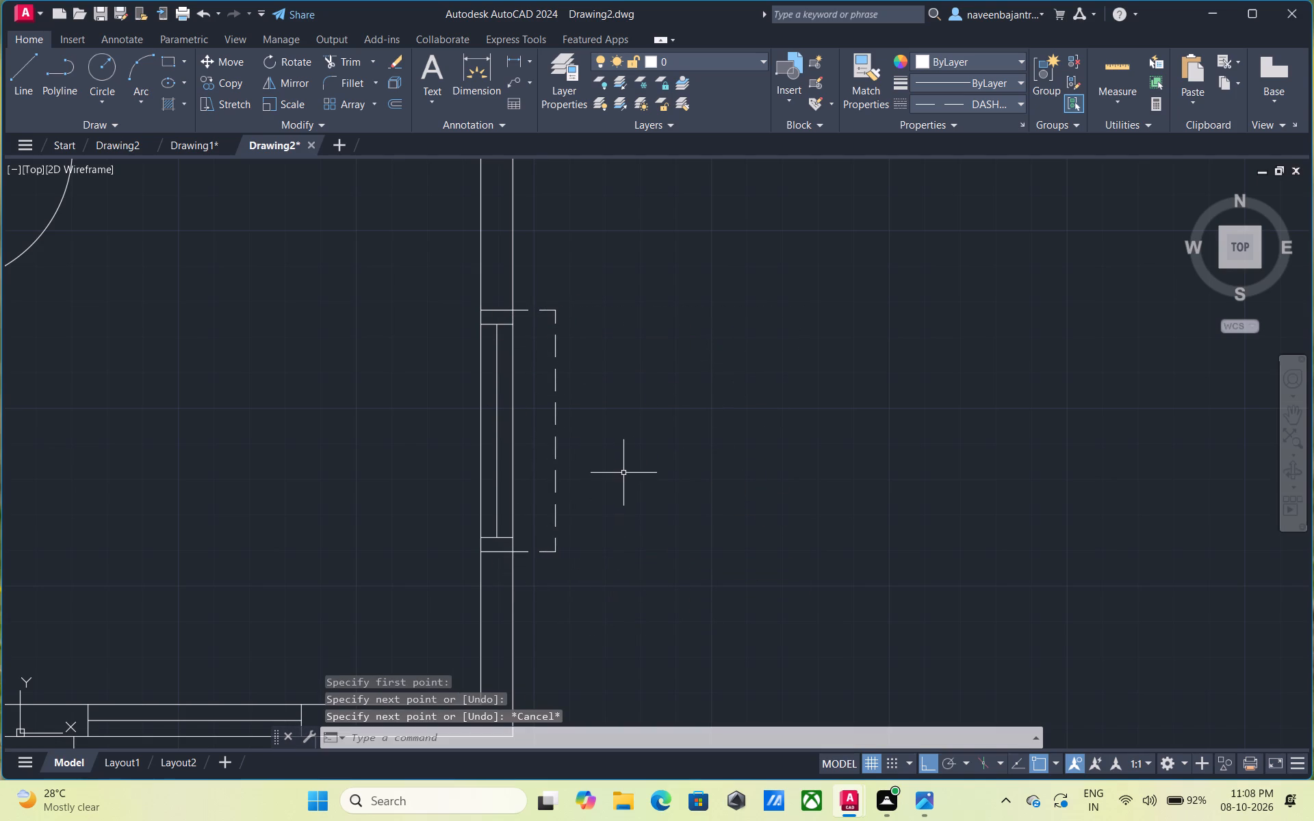
Trim away the two 4" offset lines inside the wall at the lower-right room's right-wall window.
text(tr)
key(space)
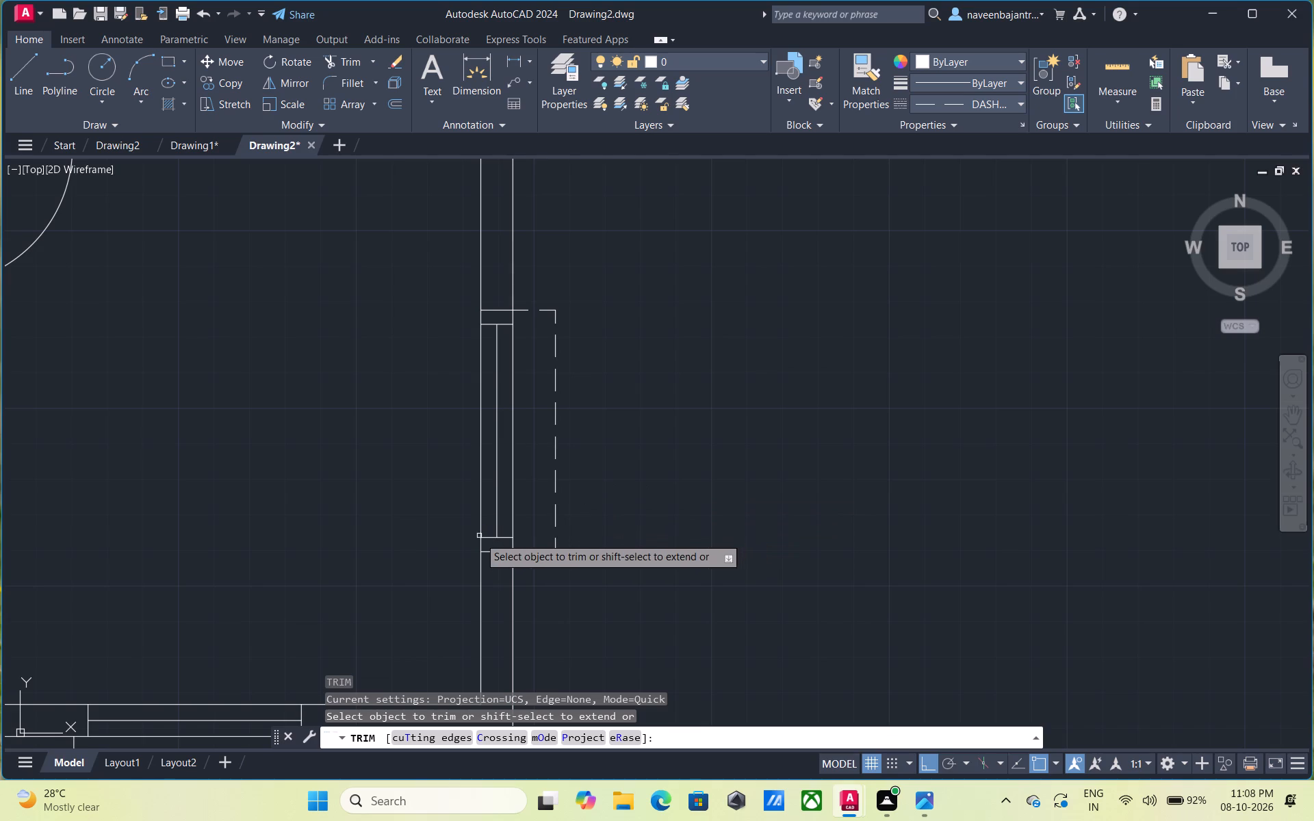
click(493, 551)
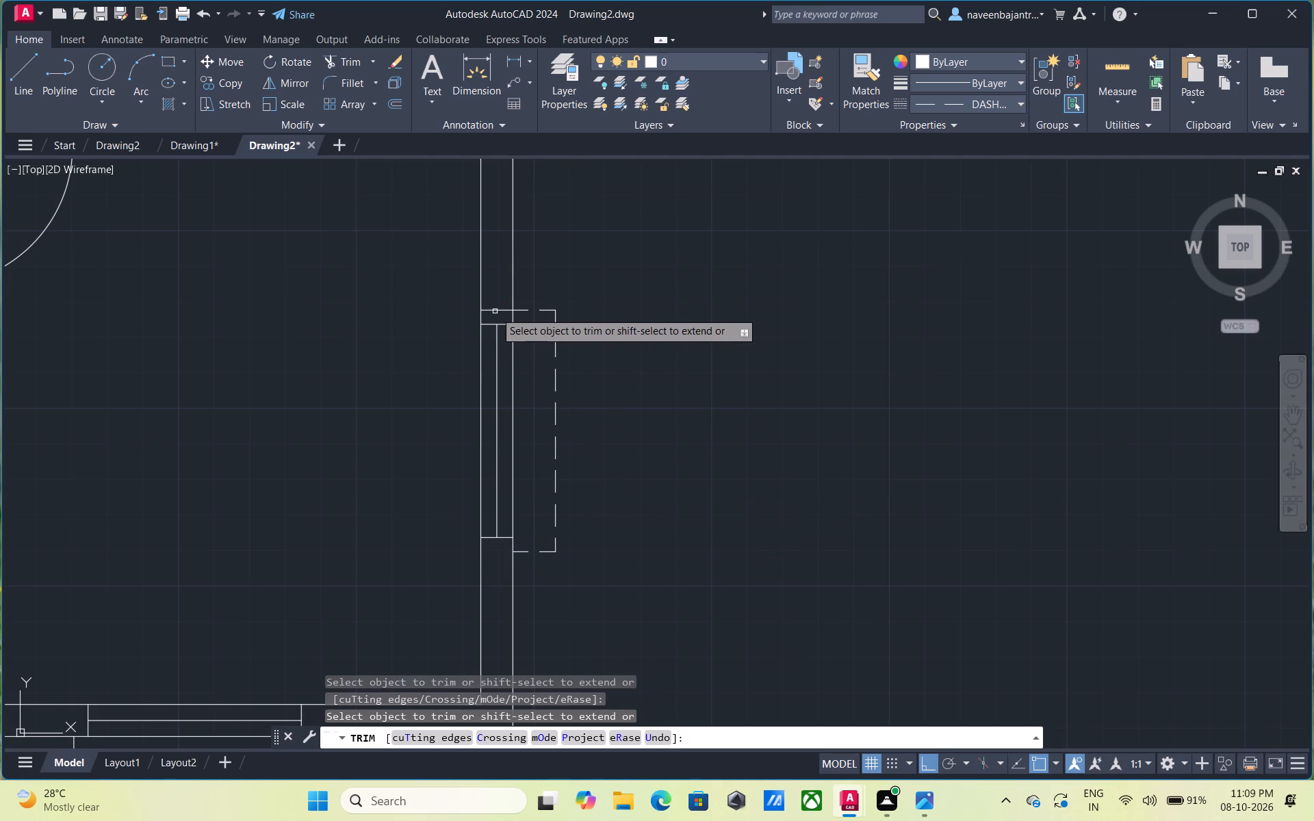
click(495, 311)
scroll(495, 311, down, 1)
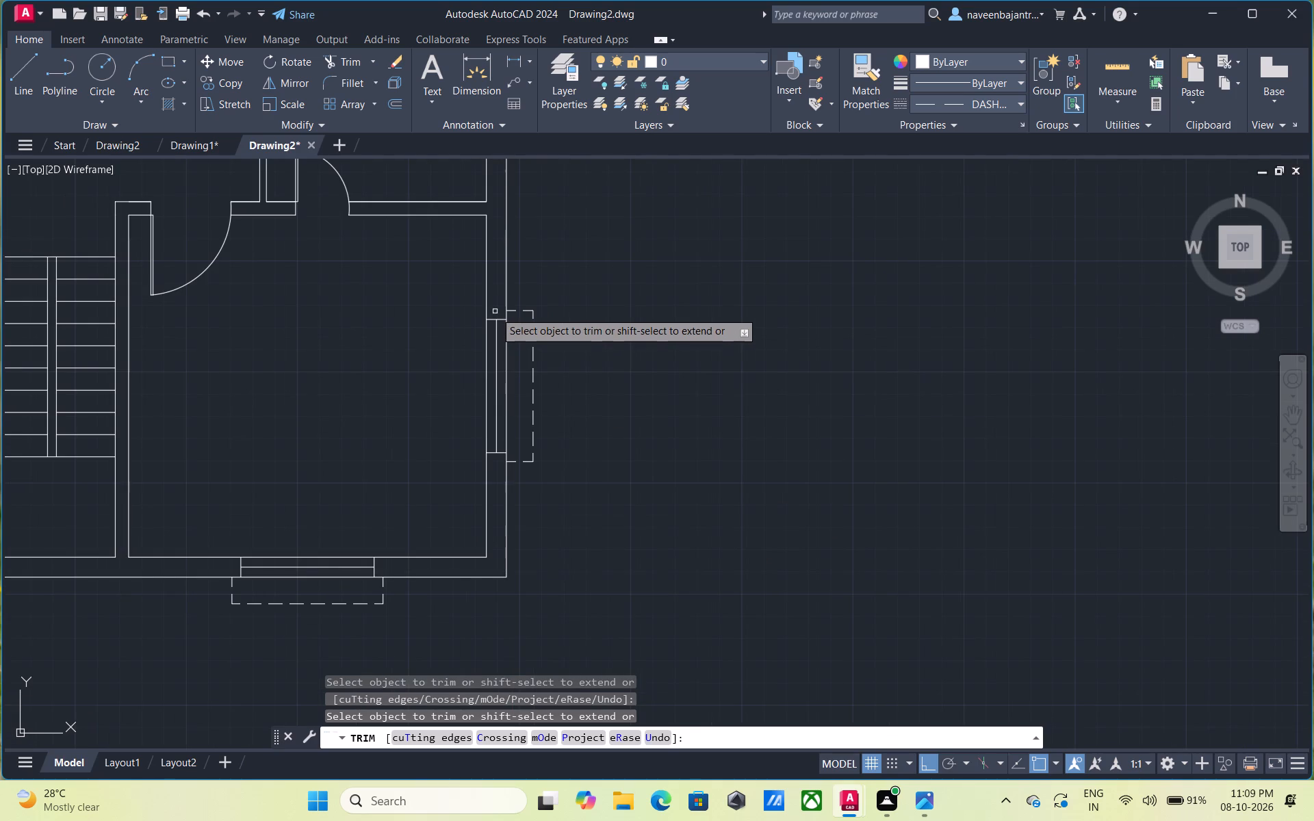
scroll(498, 313, down, 2)
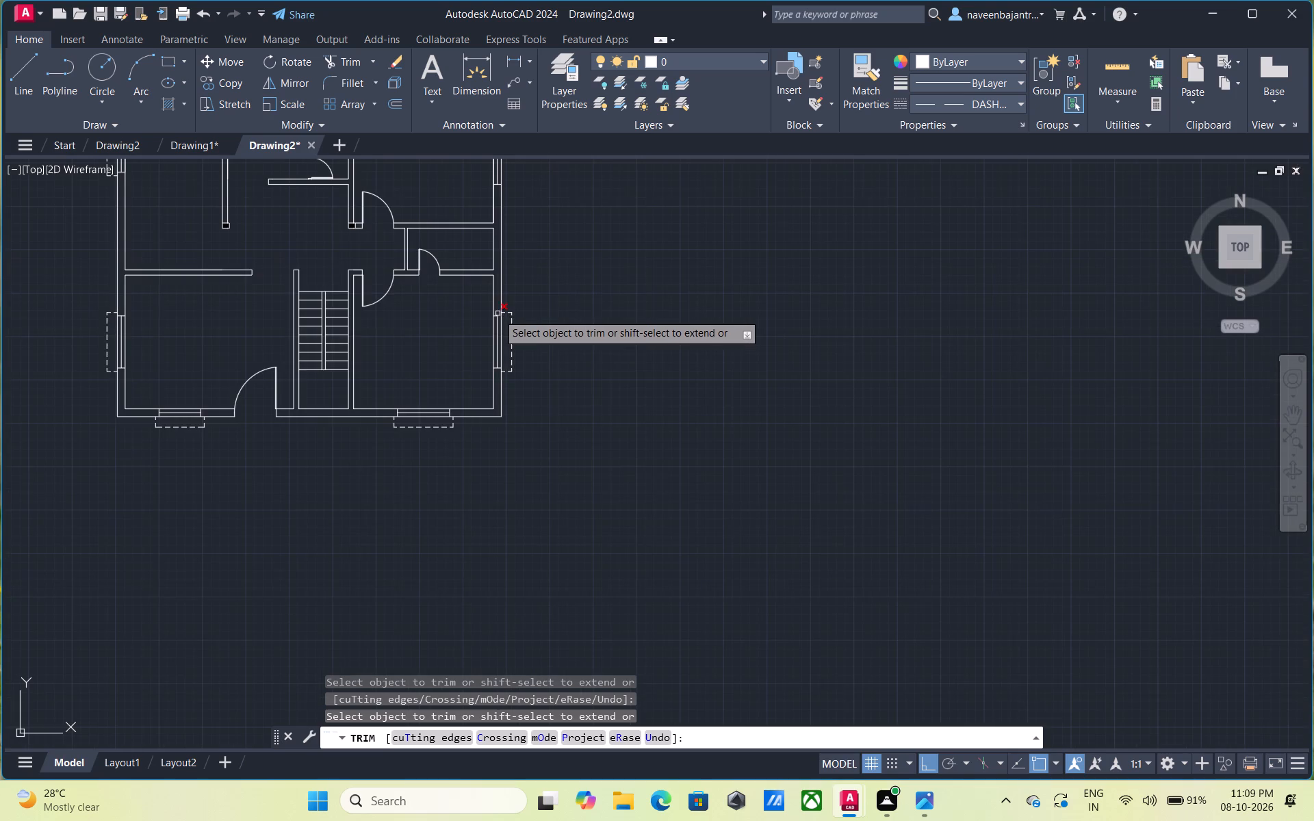
scroll(450, 337, down, 1)
middle_drag(450, 337, 430, 386)
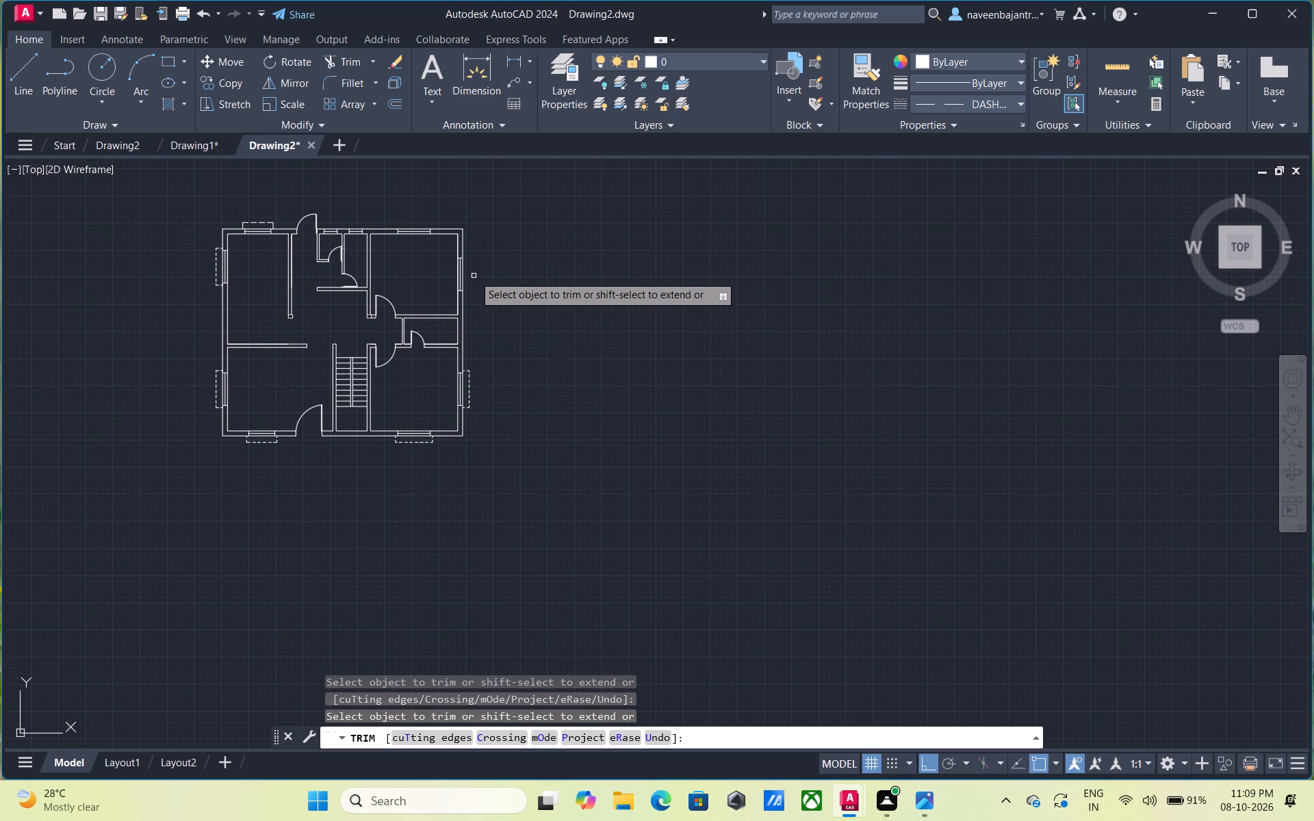
scroll(474, 275, up, 3)
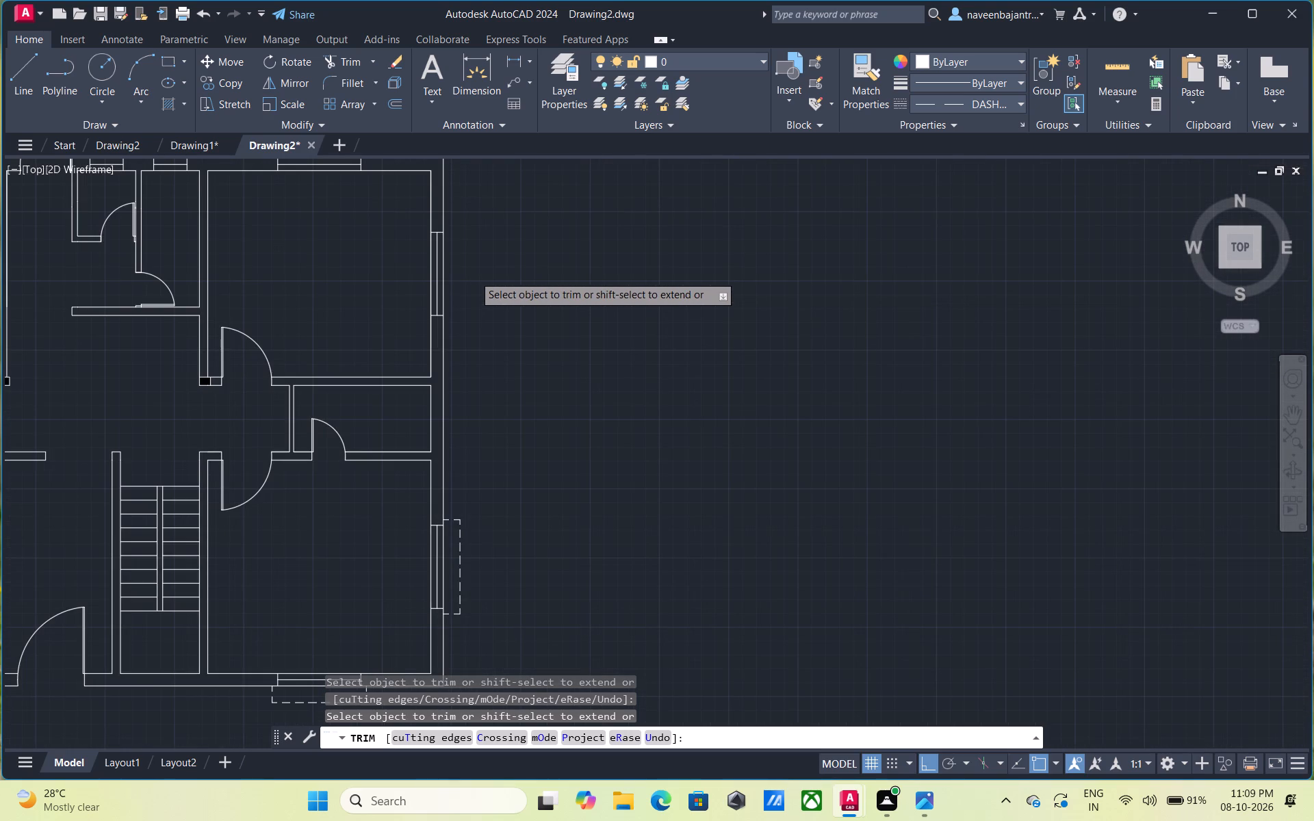
middle_drag(474, 275, 553, 436)
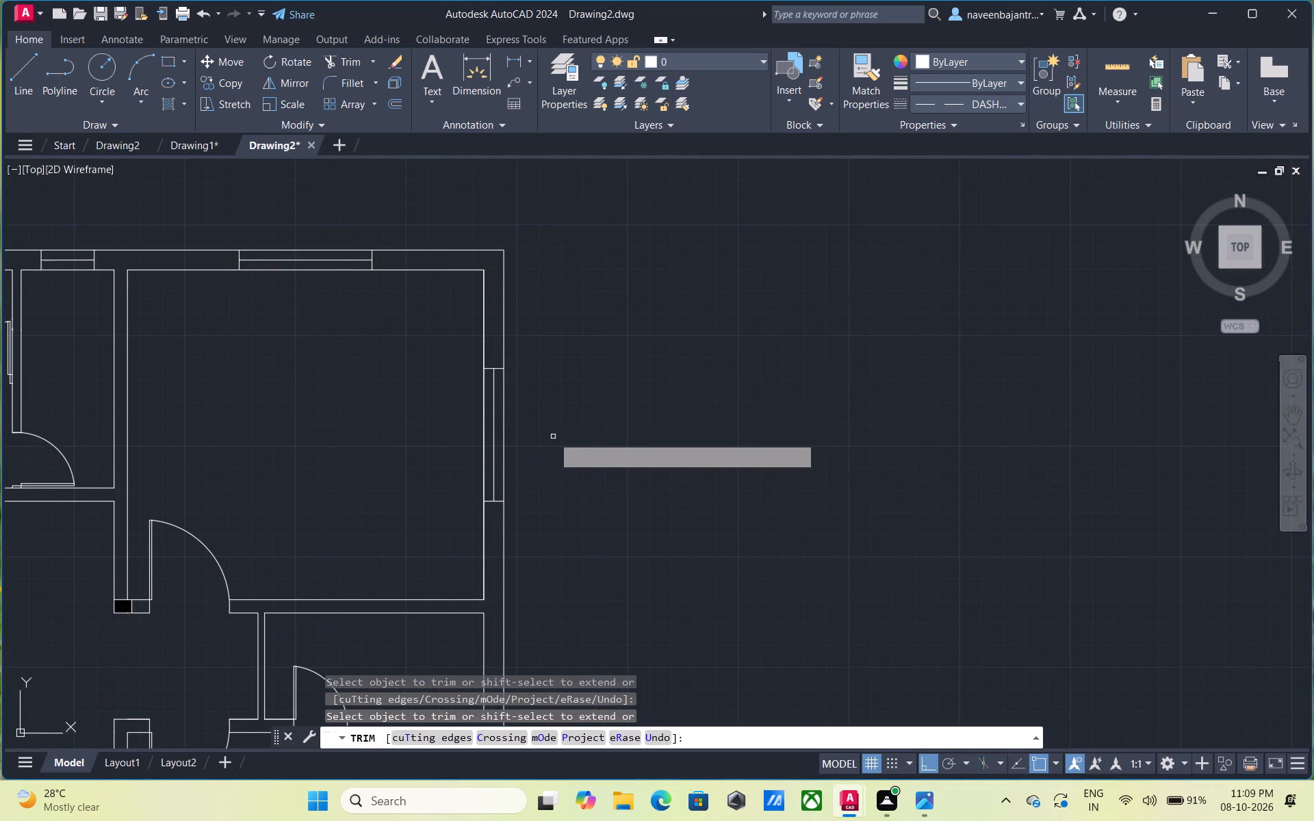
key(Escape)
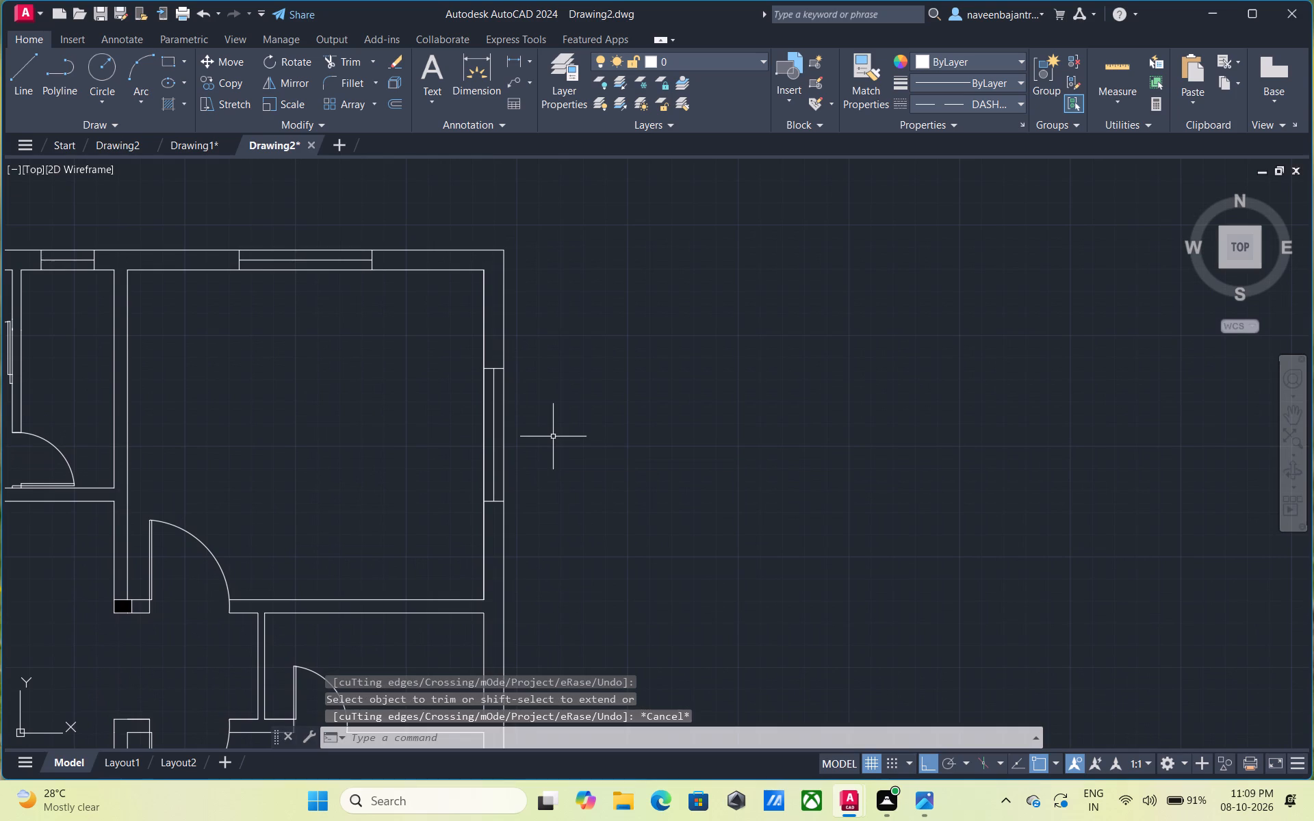
Offset both end lines of the upper-right room's right-wall window 4" outward along the wall.
text(o)
key(space)
key(space)
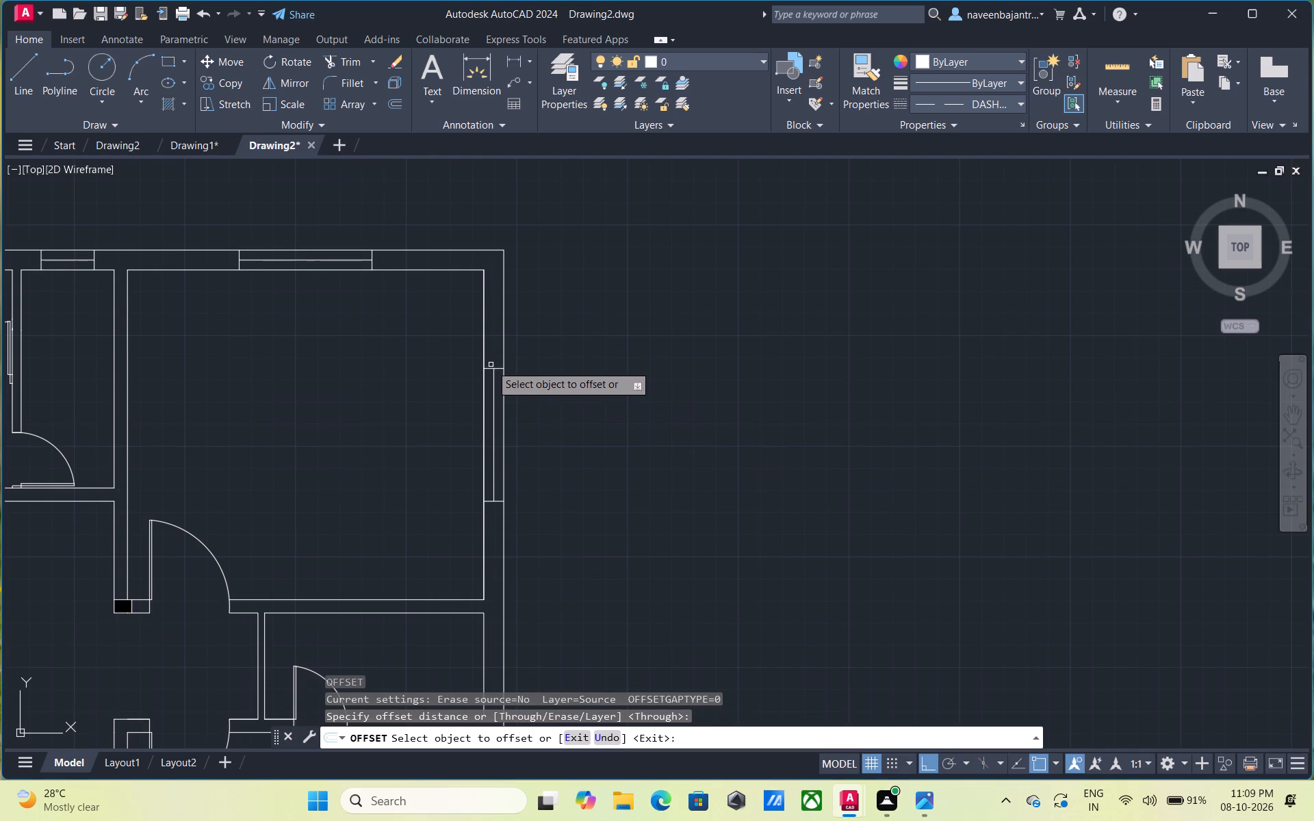
click(491, 367)
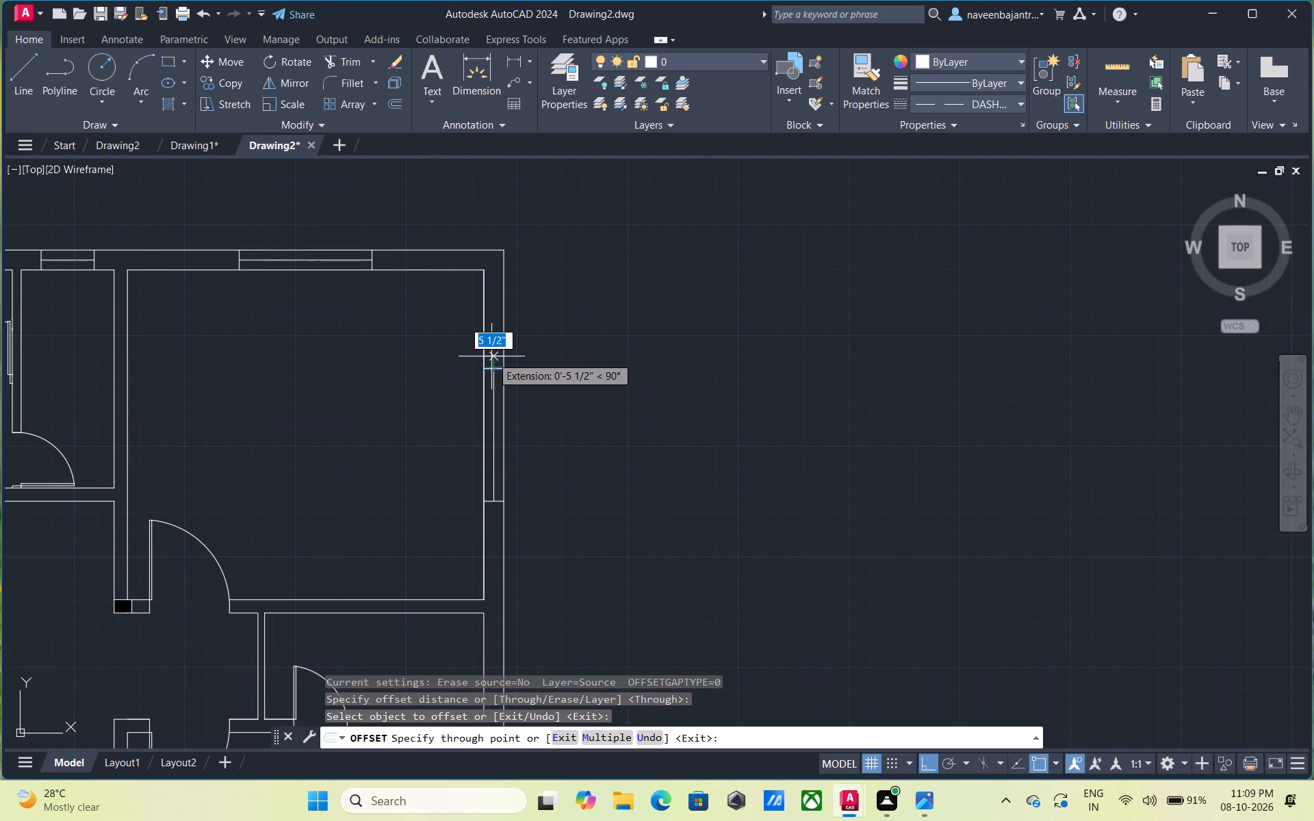
text(4")
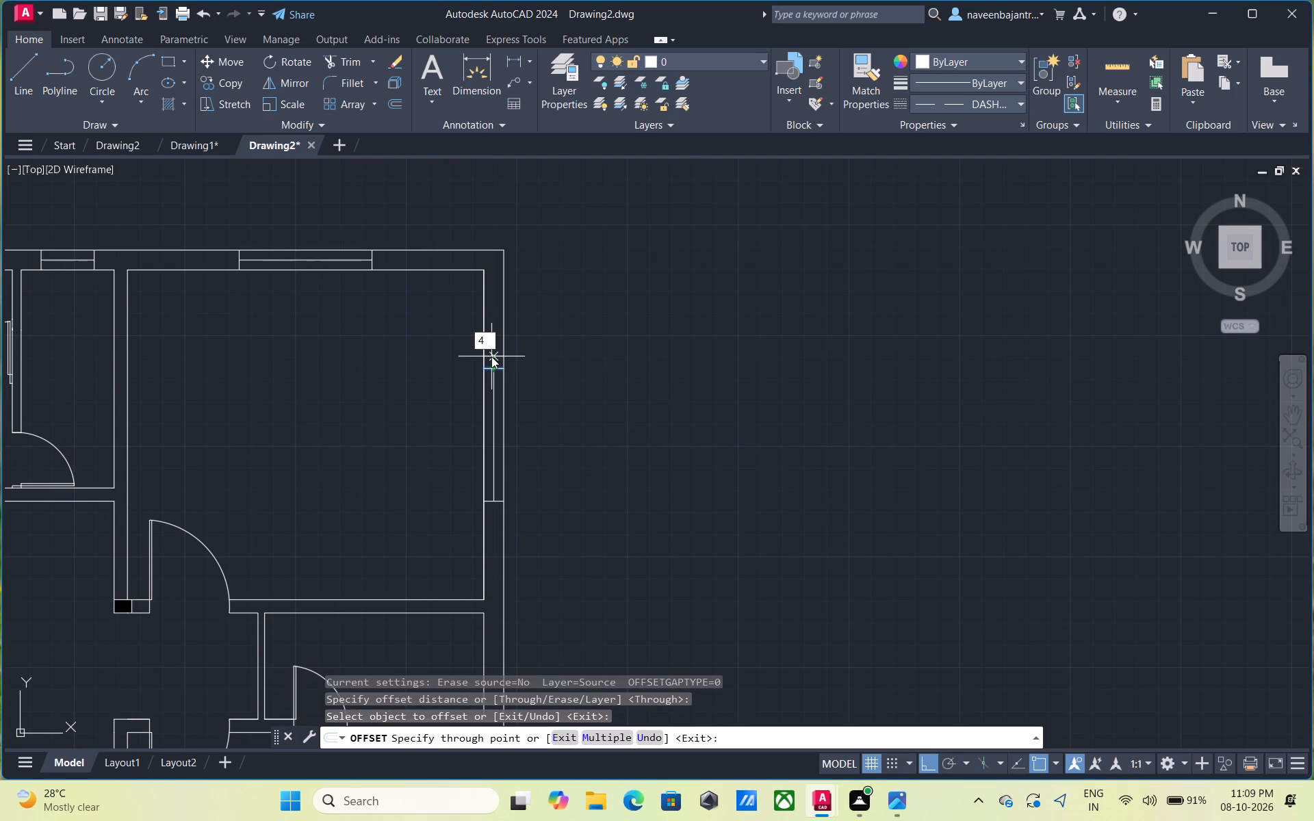
key(Return)
click(501, 501)
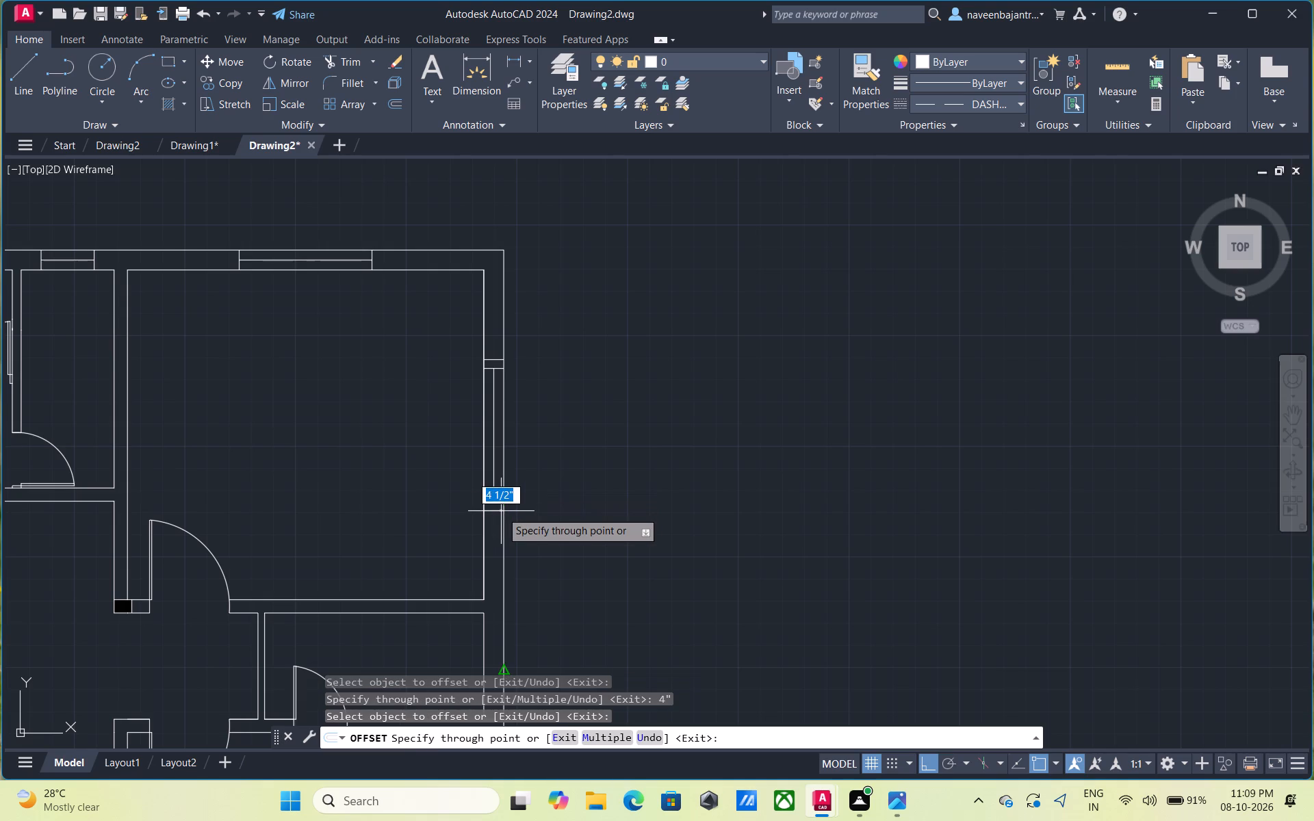
key(4)
key(shift+quotedbl)
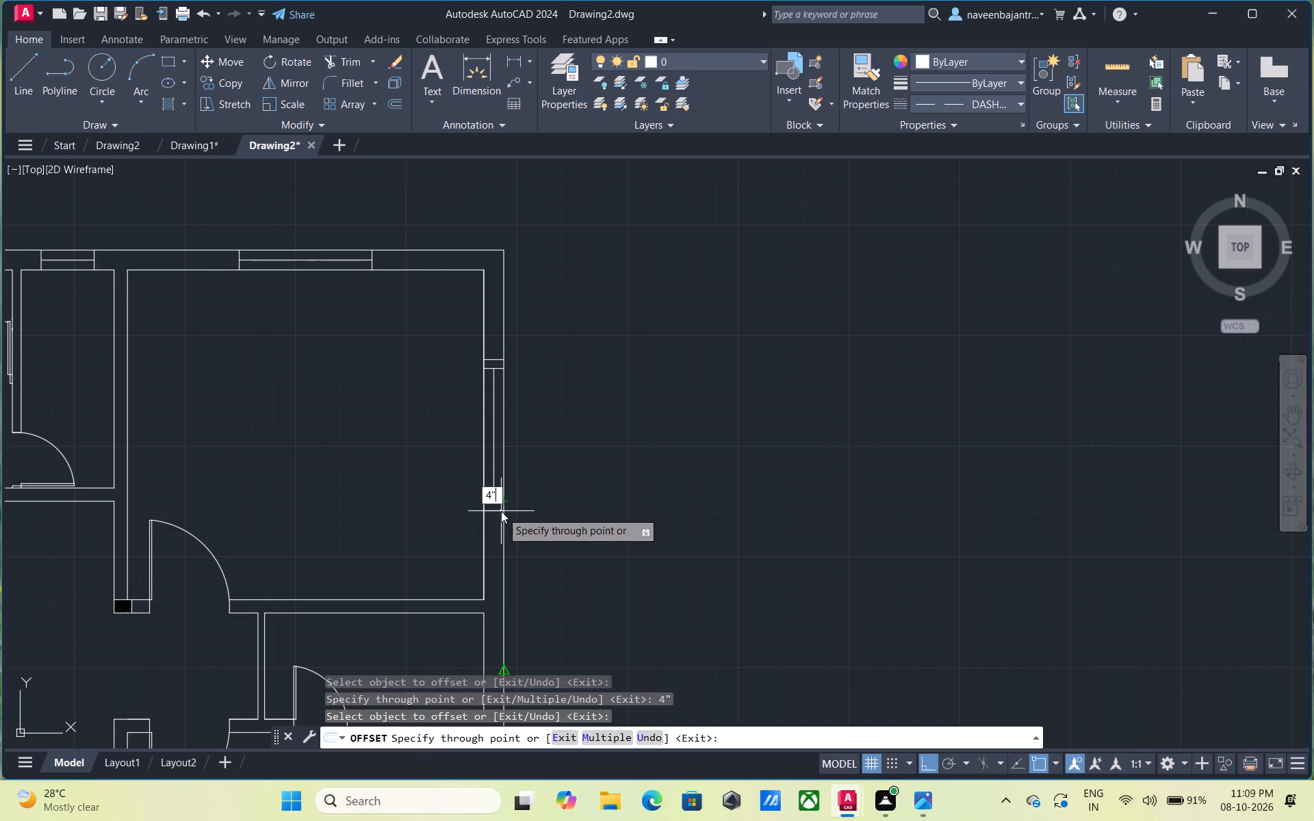
key(Return)
key(Escape)
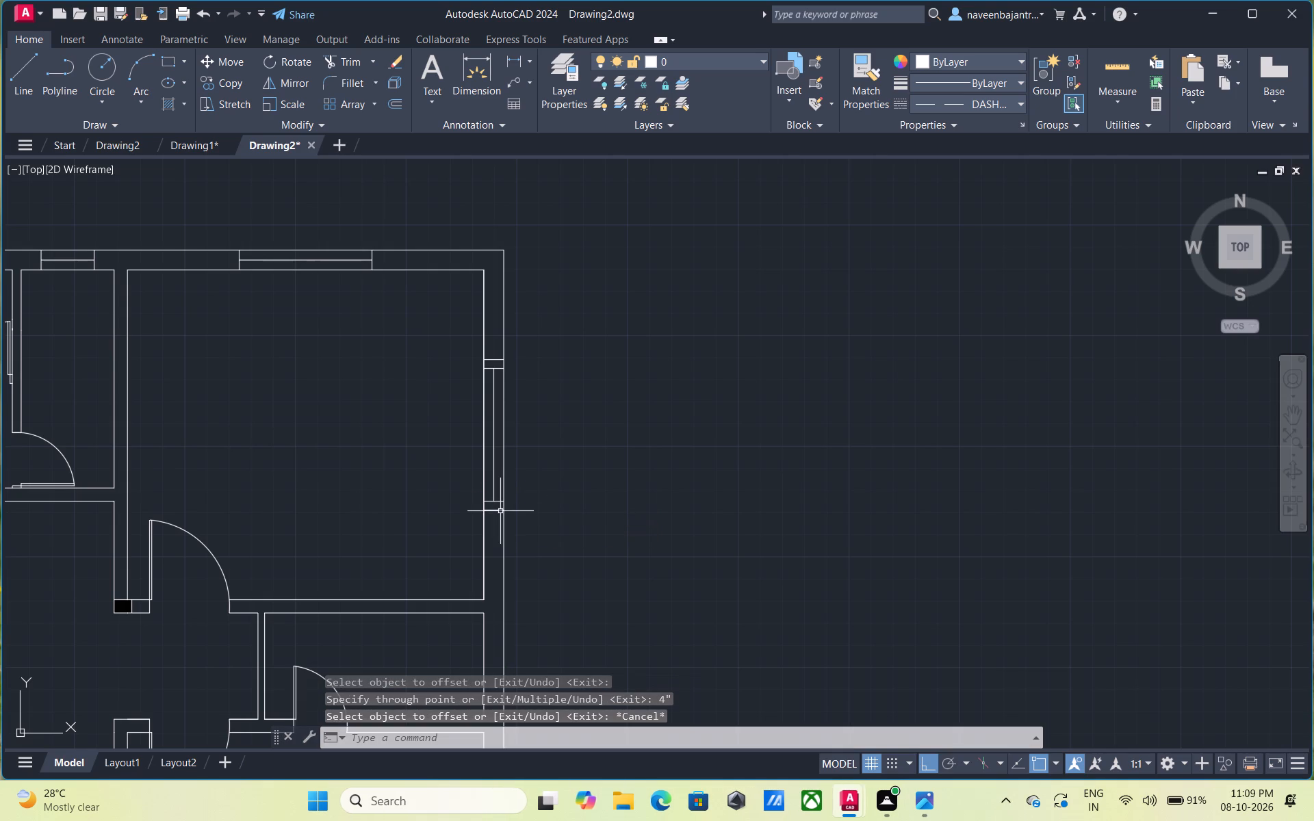
Draw 1' lines outward from the outer wall face at both offset lines of the upper-right room's right-wall window.
text(l)
key(space)
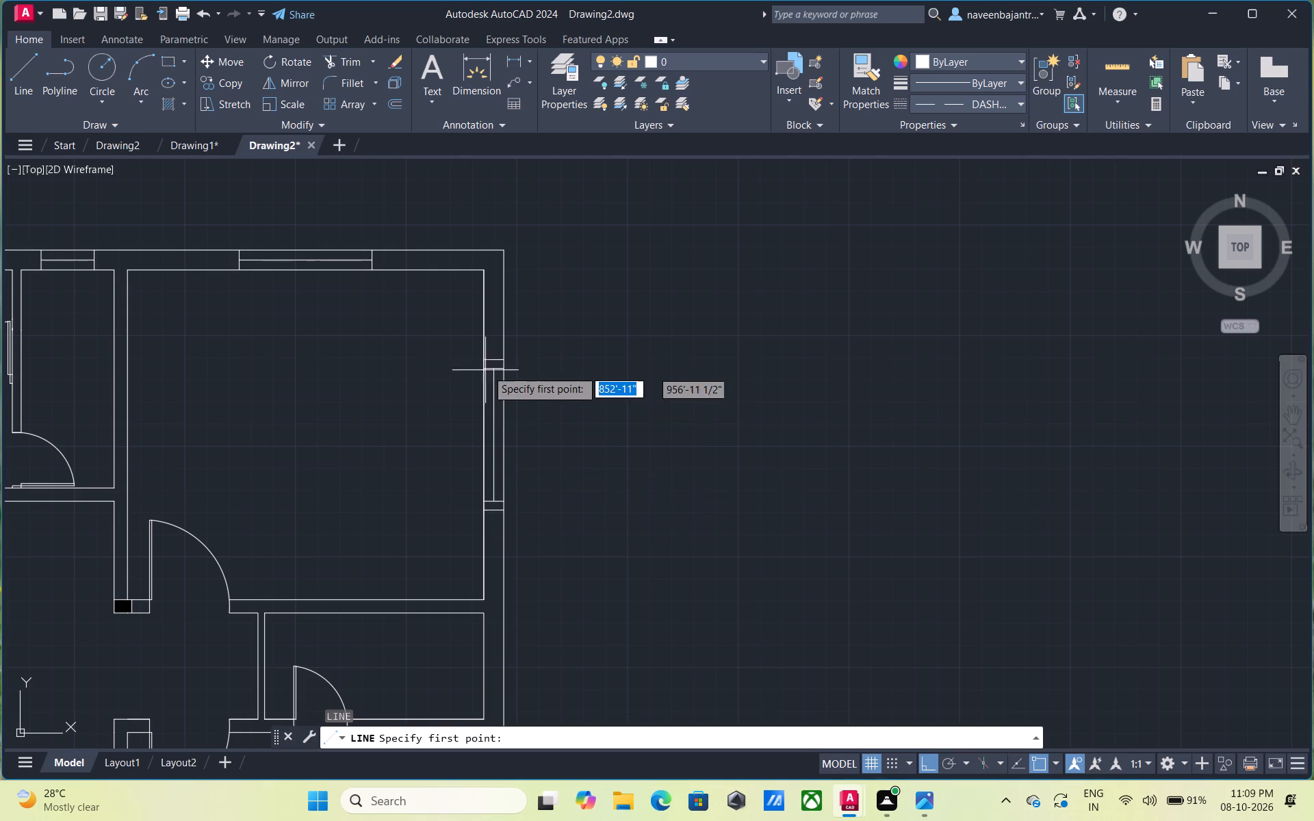
click(503, 361)
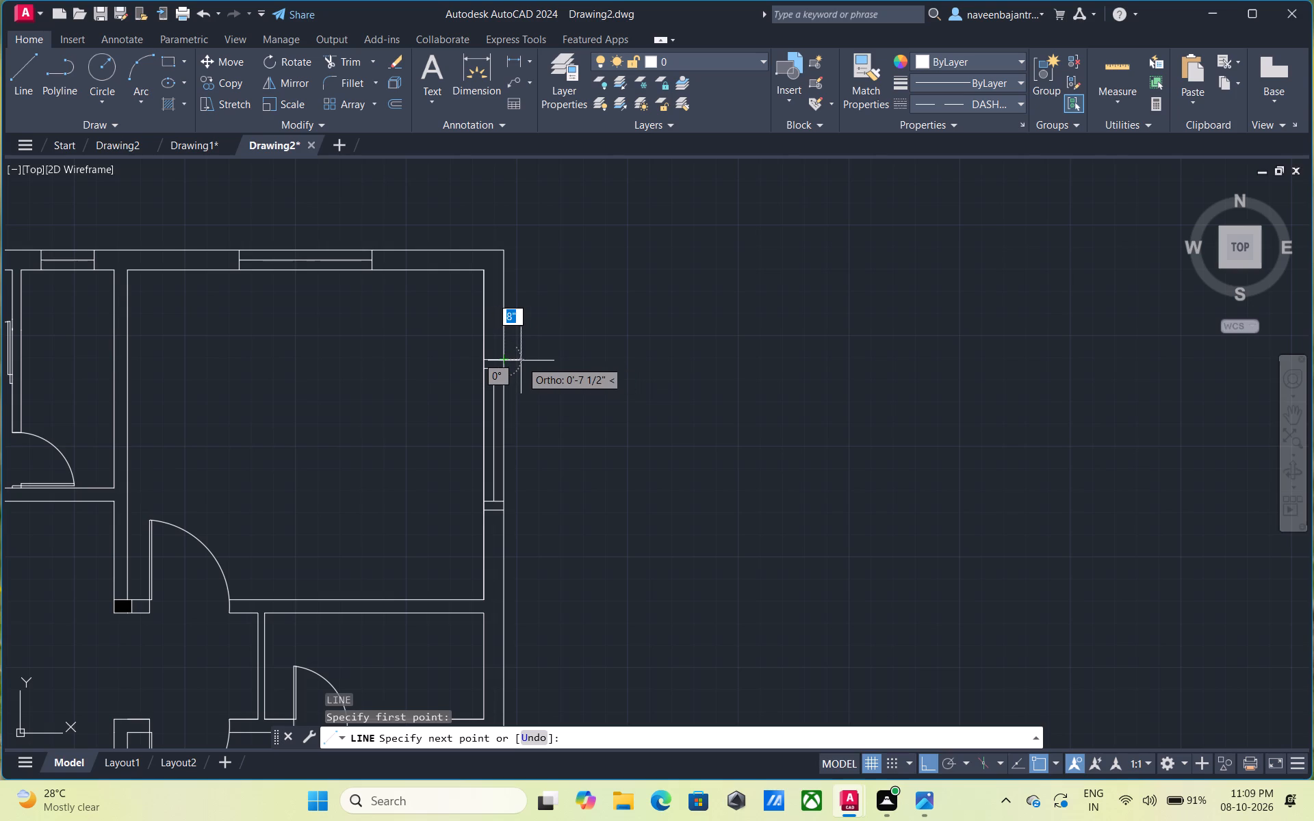
text(1')
key(Return)
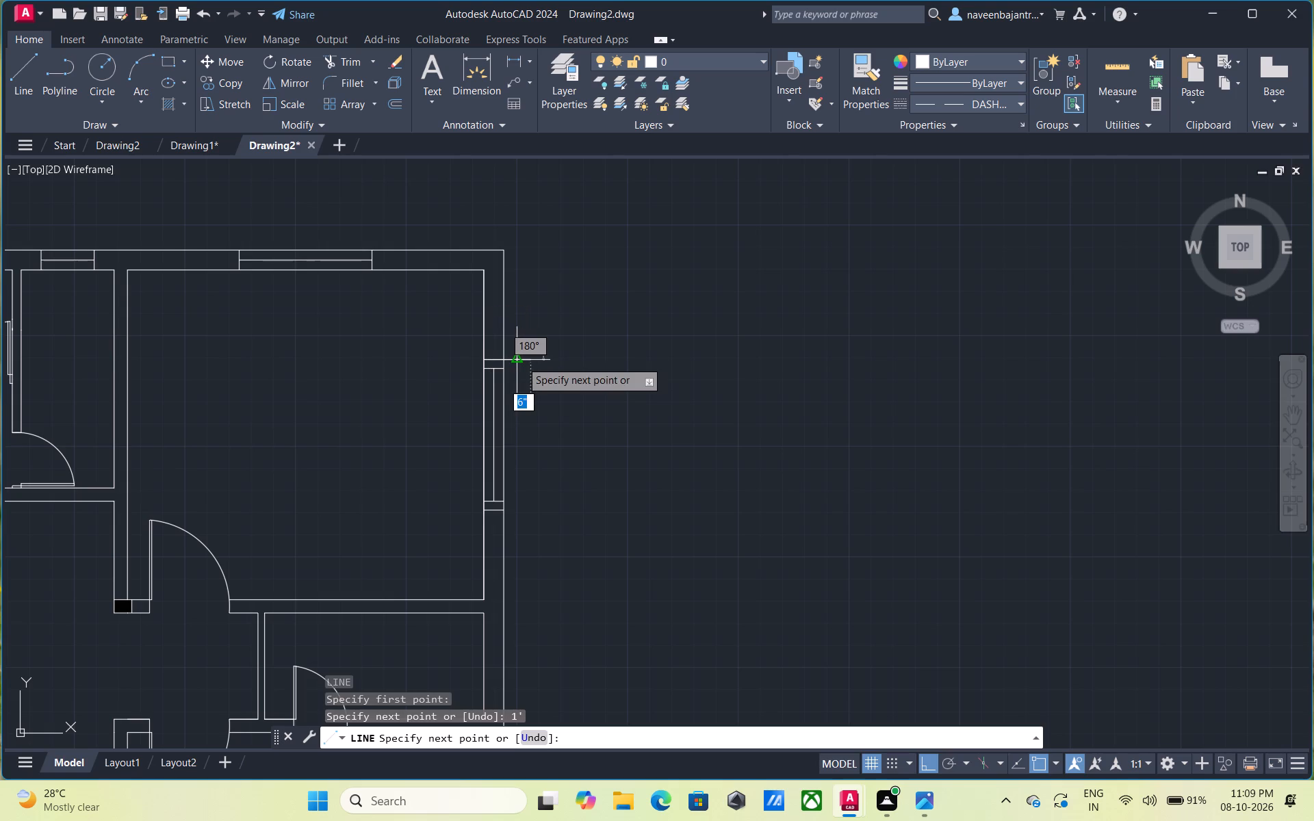
key(Escape)
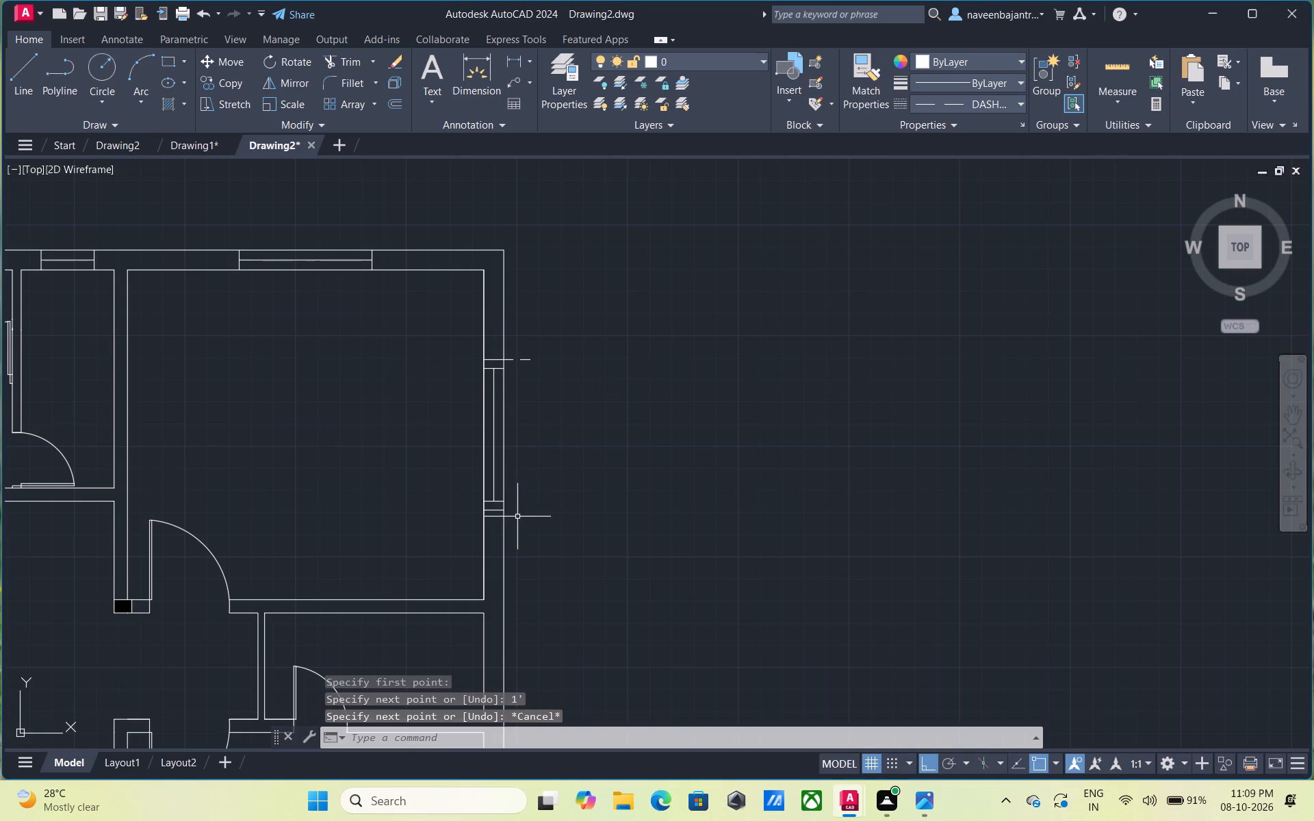
text(l)
key(space)
click(508, 514)
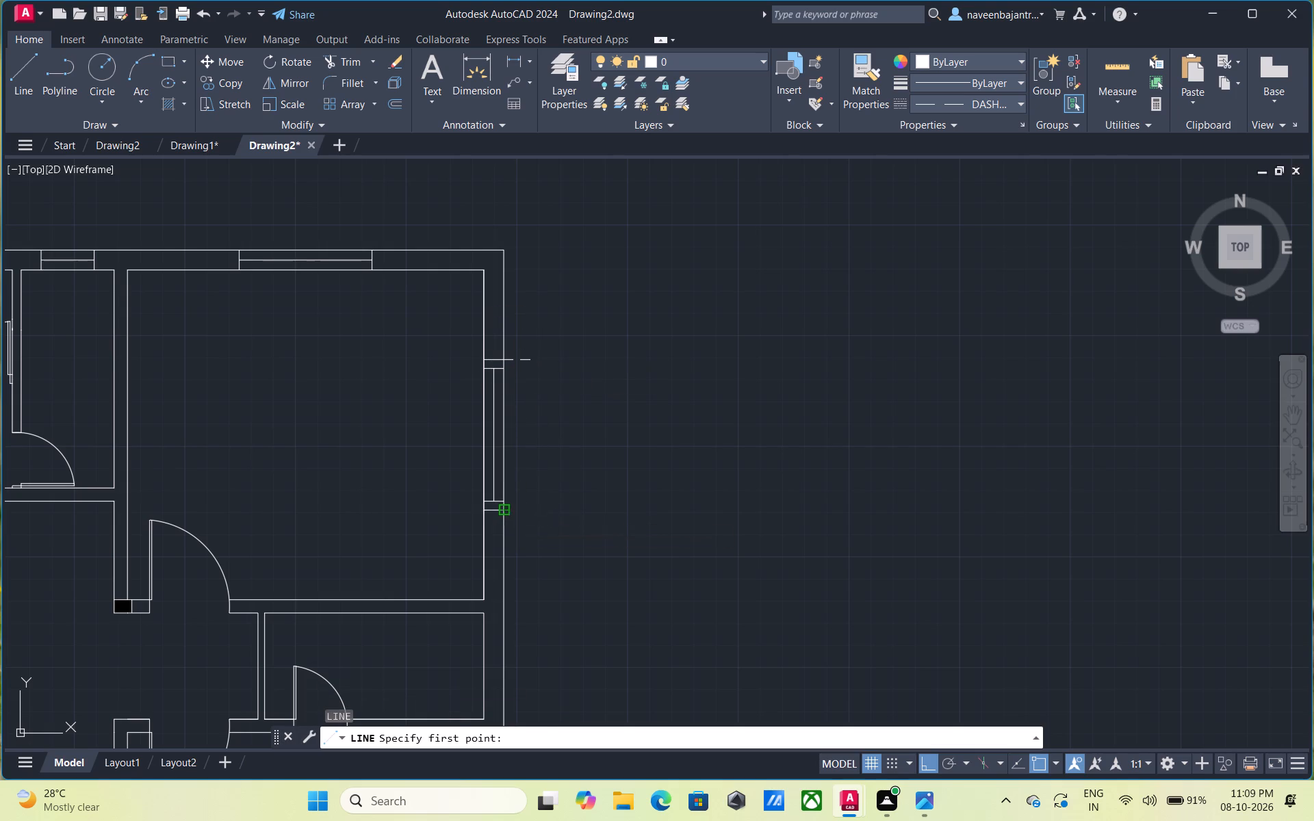
text(1')
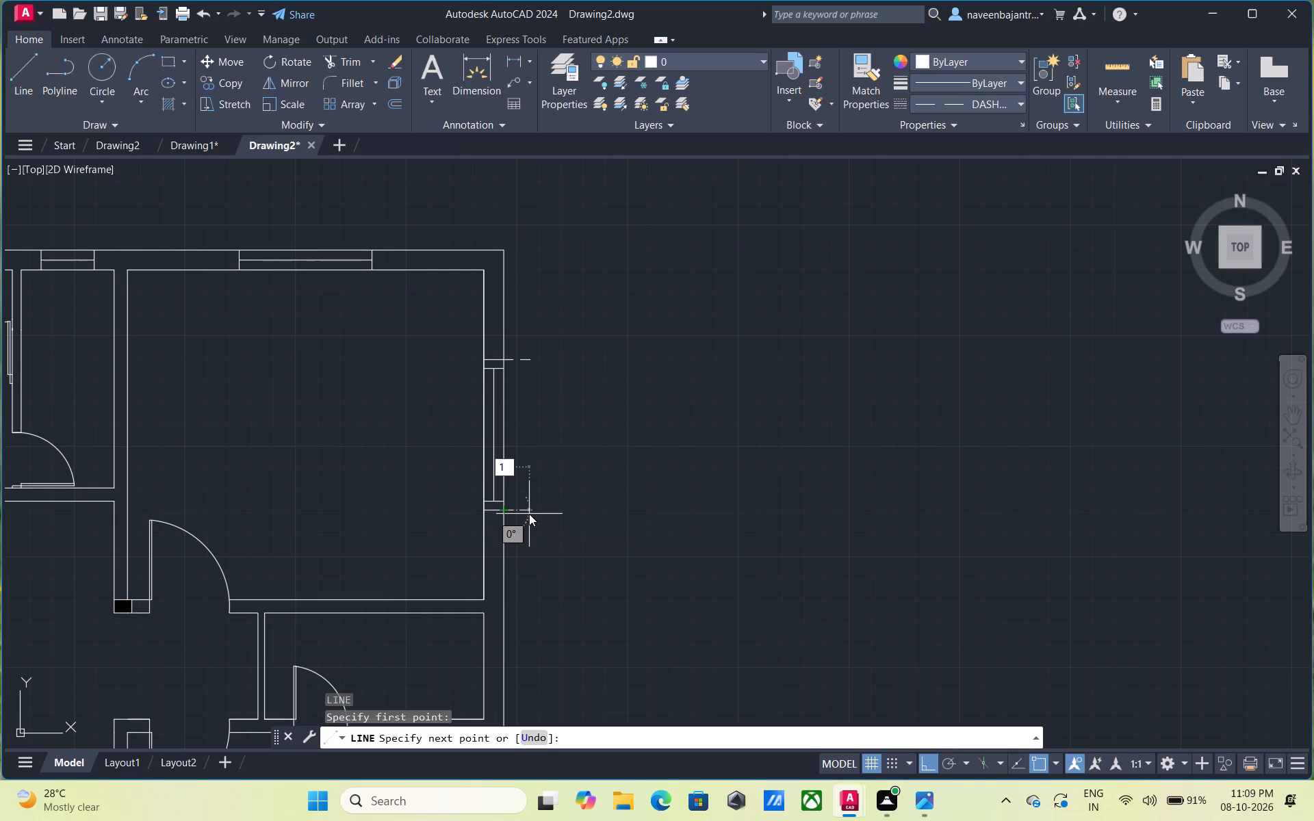
key(Return)
key(Escape)
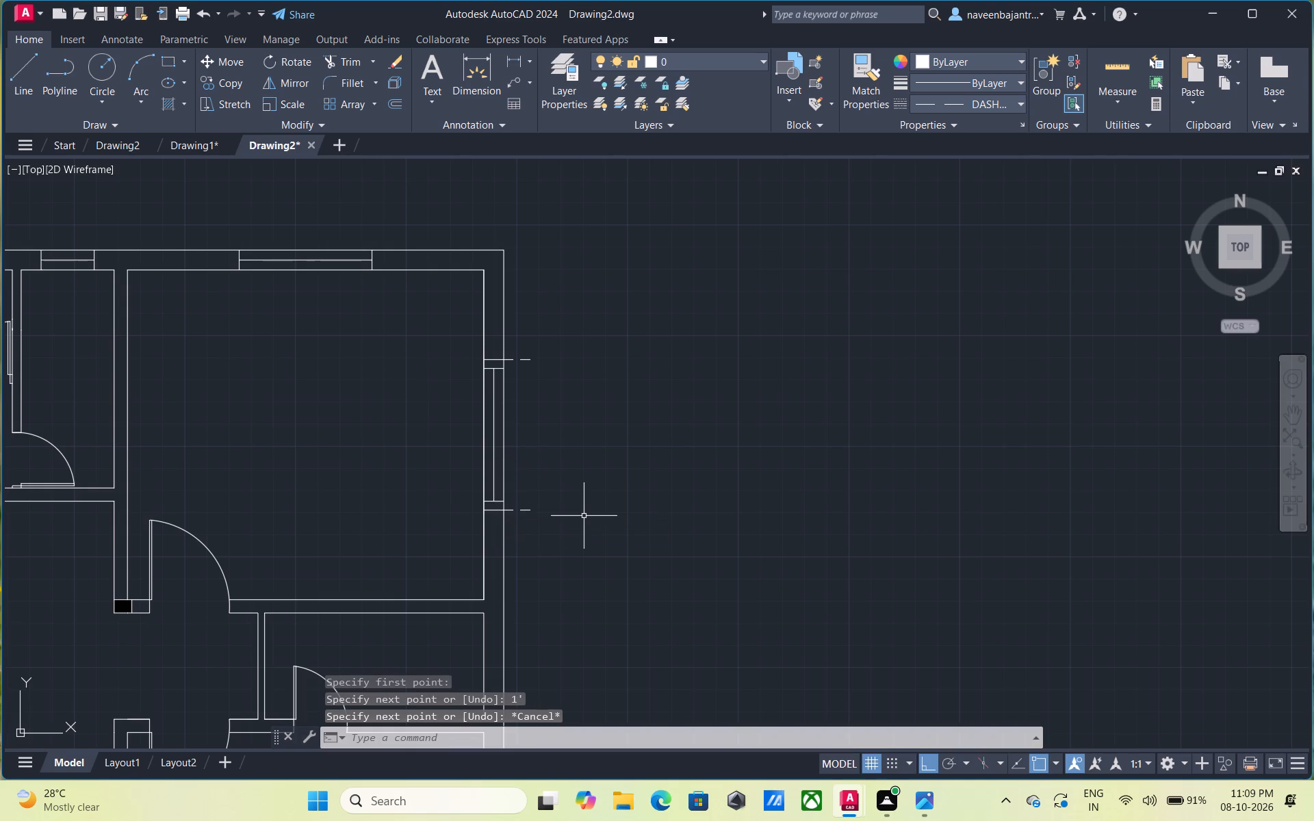
Connect the outer ends of the two 1' lines with a vertical line to close the upper-right room's right-wall window projection.
text(l)
key(space)
click(532, 360)
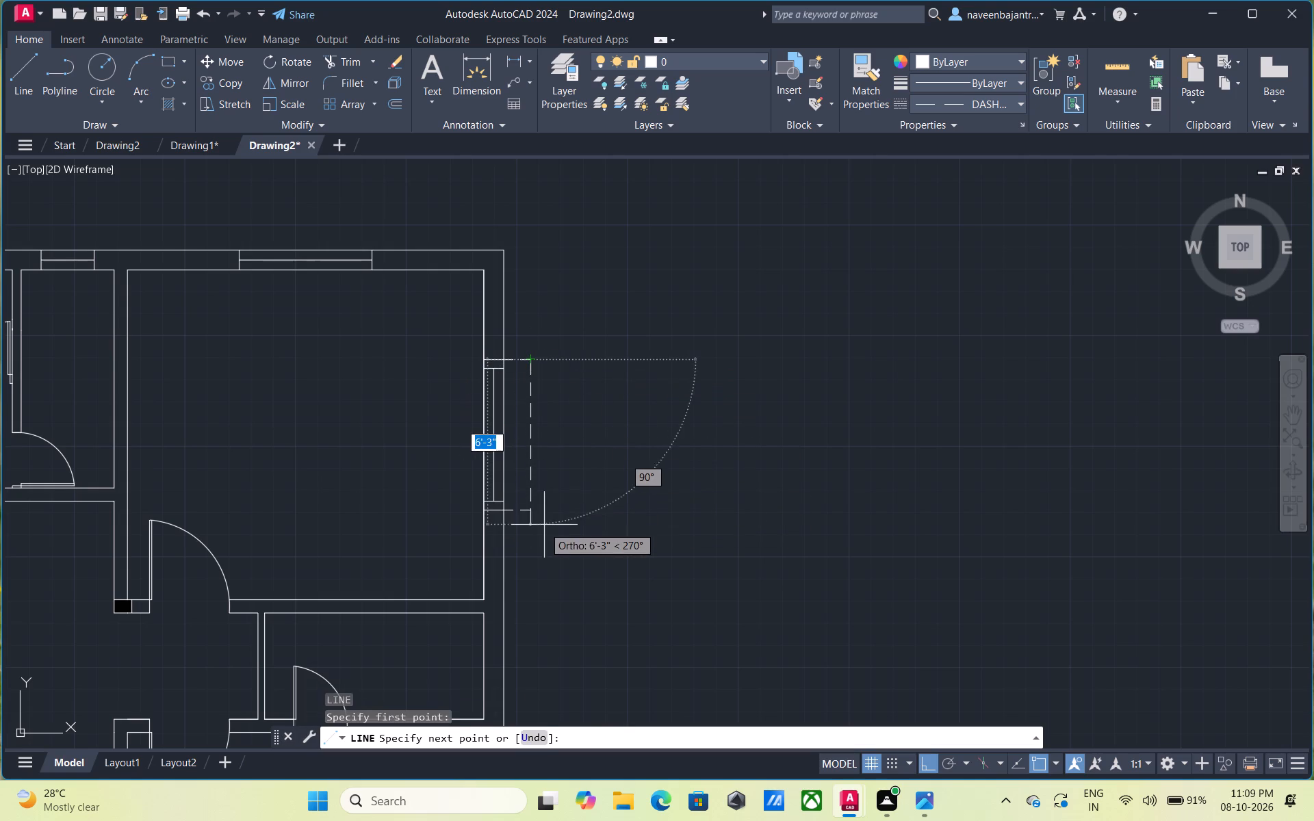
click(532, 512)
key(Escape)
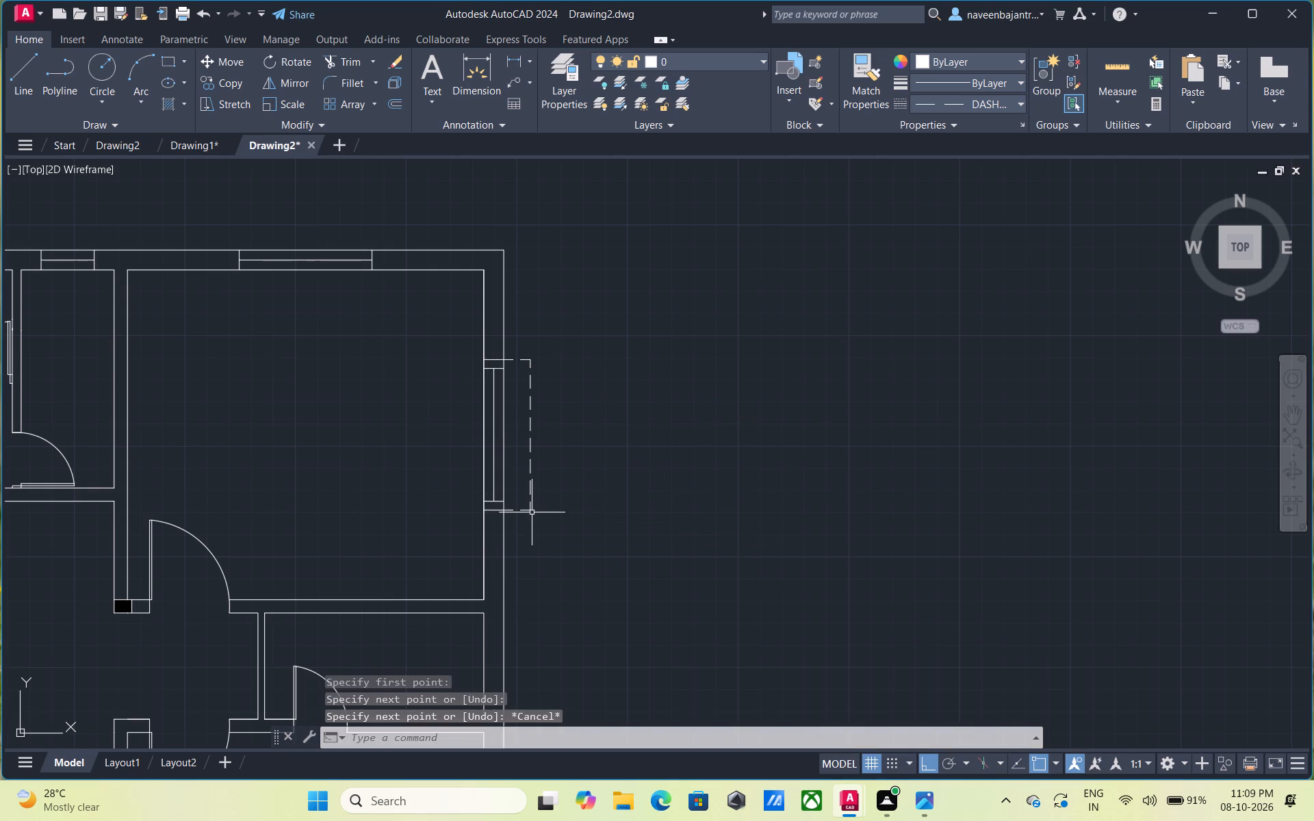
Trim away the two 4" offset lines inside the wall at the upper-right room's right-wall window.
text(tr)
key(space)
scroll(487, 374, up, 1)
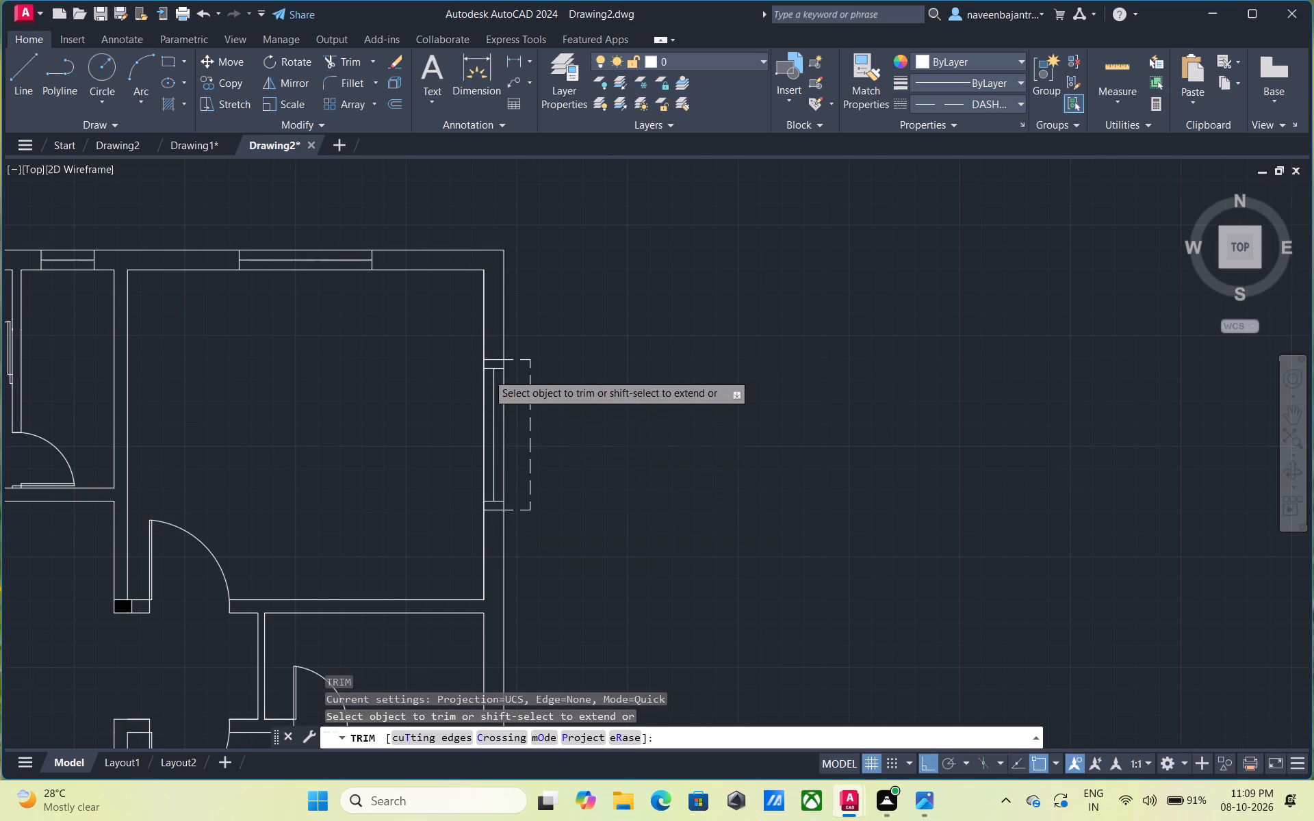
click(494, 352)
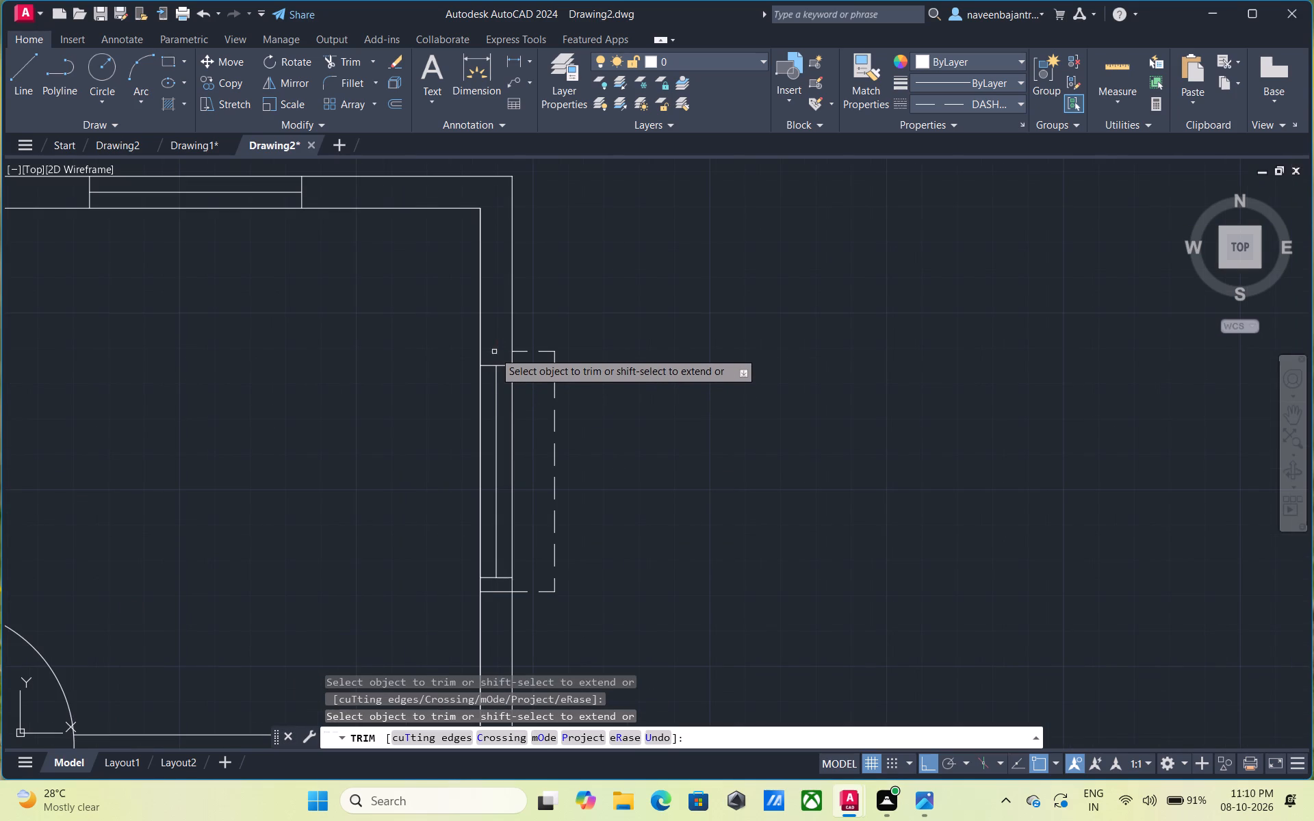
click(493, 592)
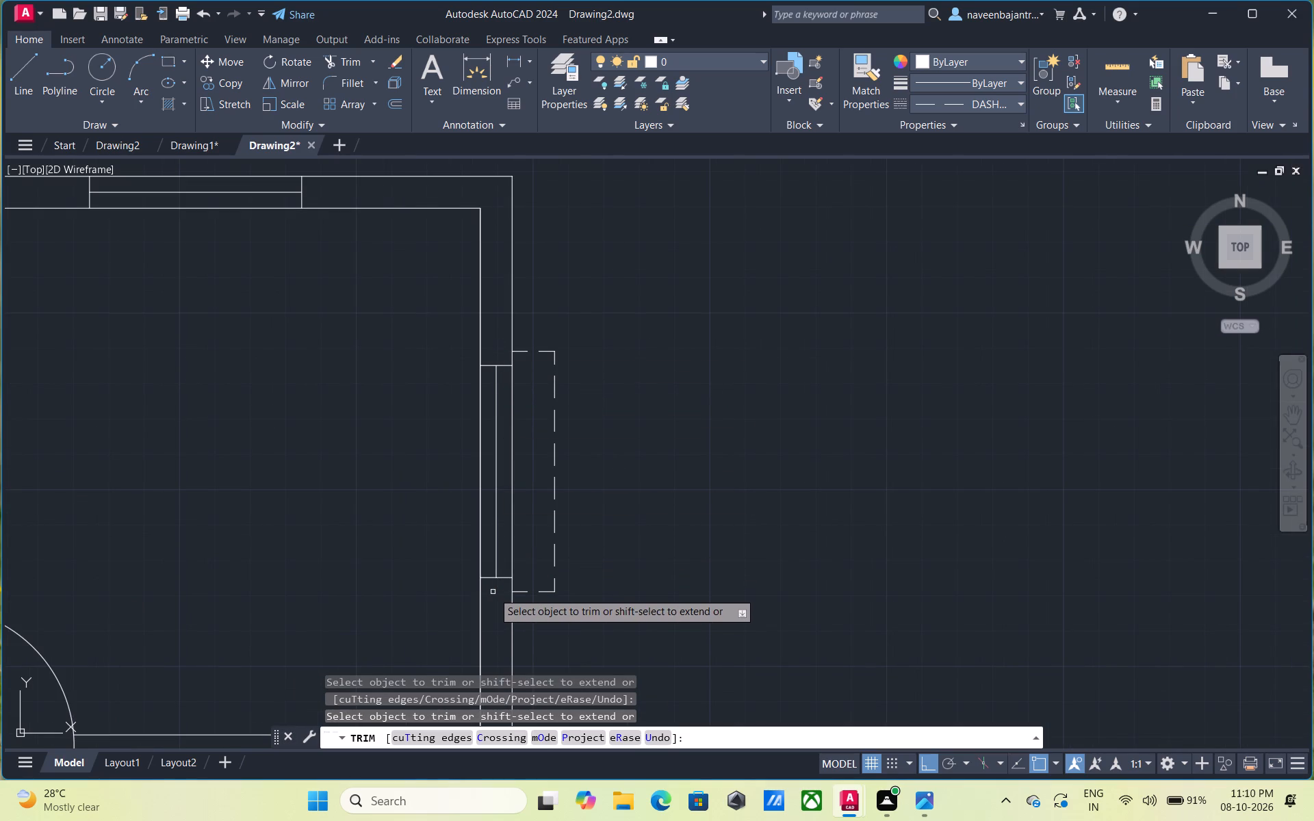
scroll(493, 592, down, 2)
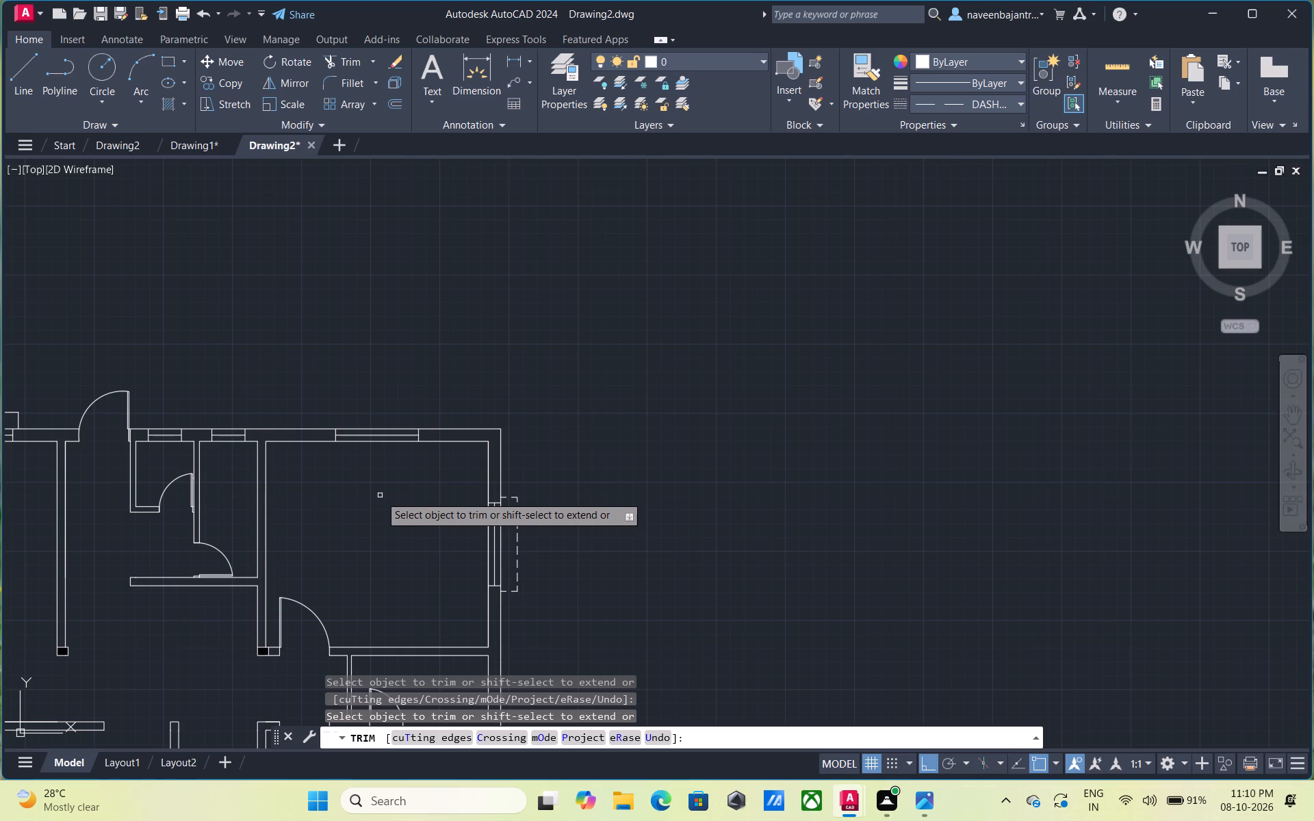
key(Escape)
Offset both end lines of the upper-right room's top-wall window 4" outward along the wall.
scroll(376, 449, up, 2)
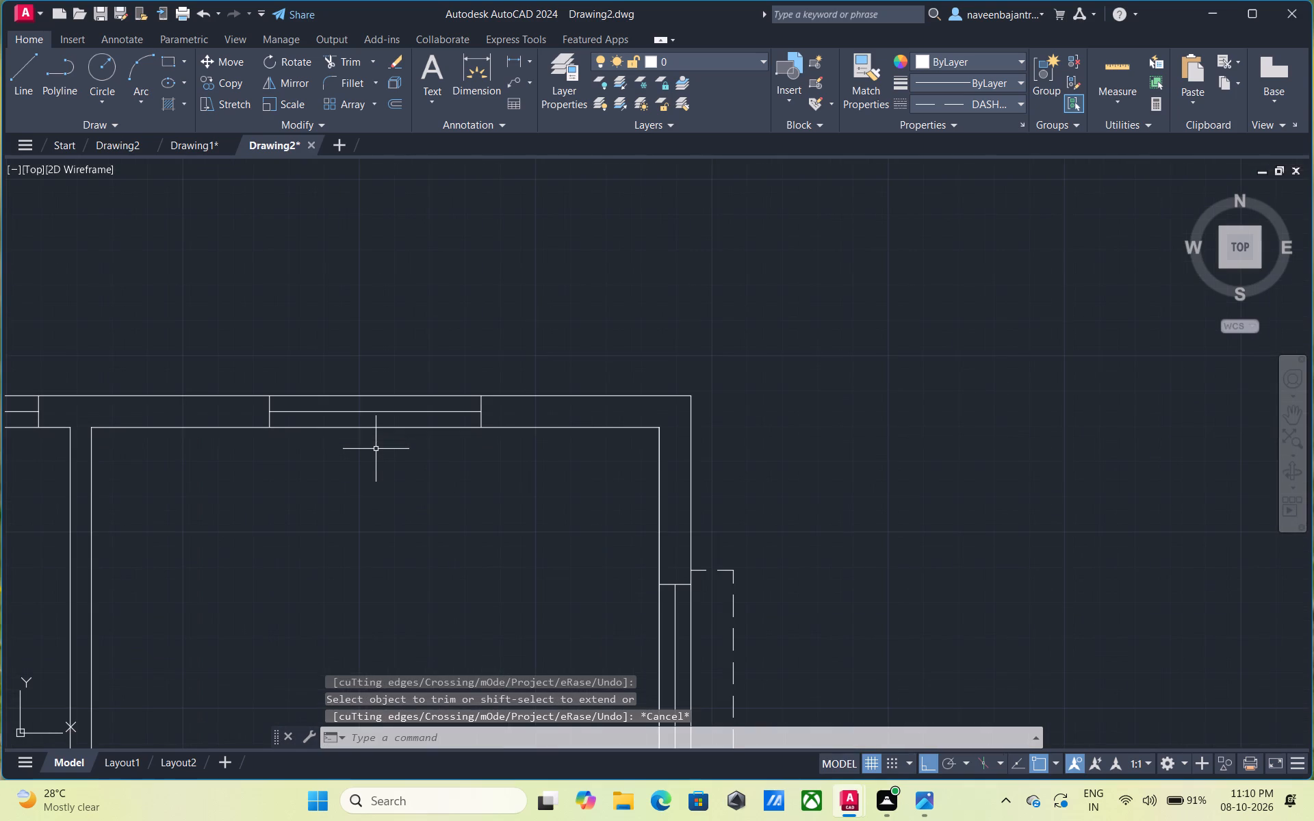
text(o)
key(space)
key(space)
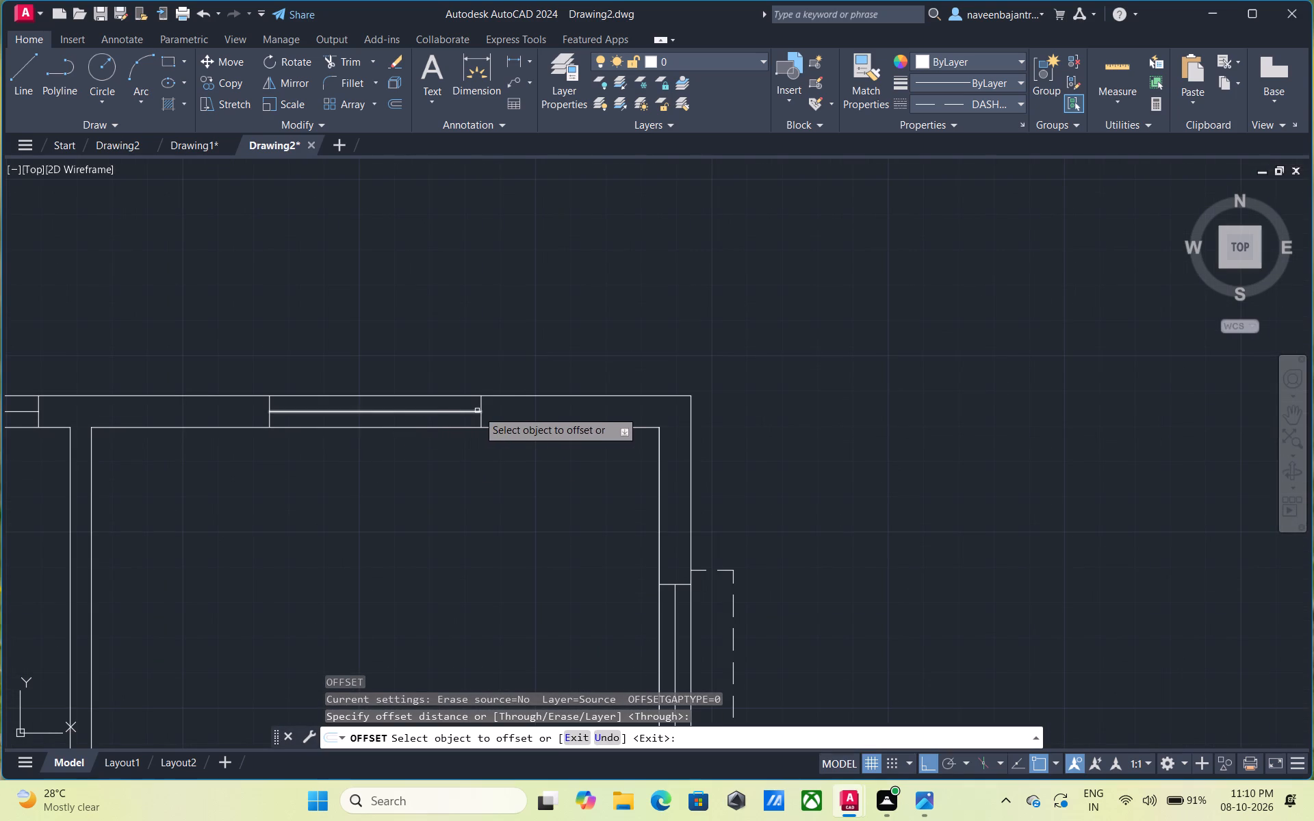
click(480, 408)
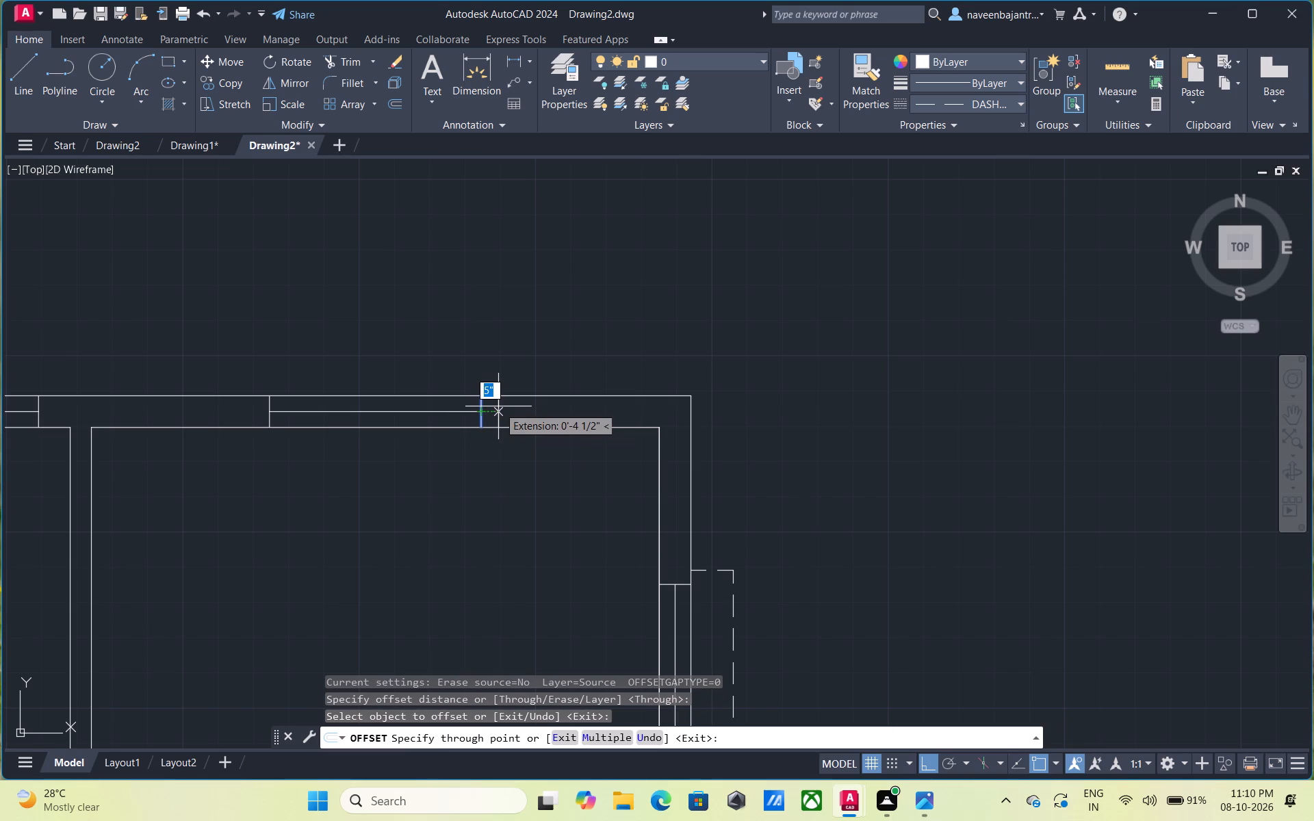
key(4)
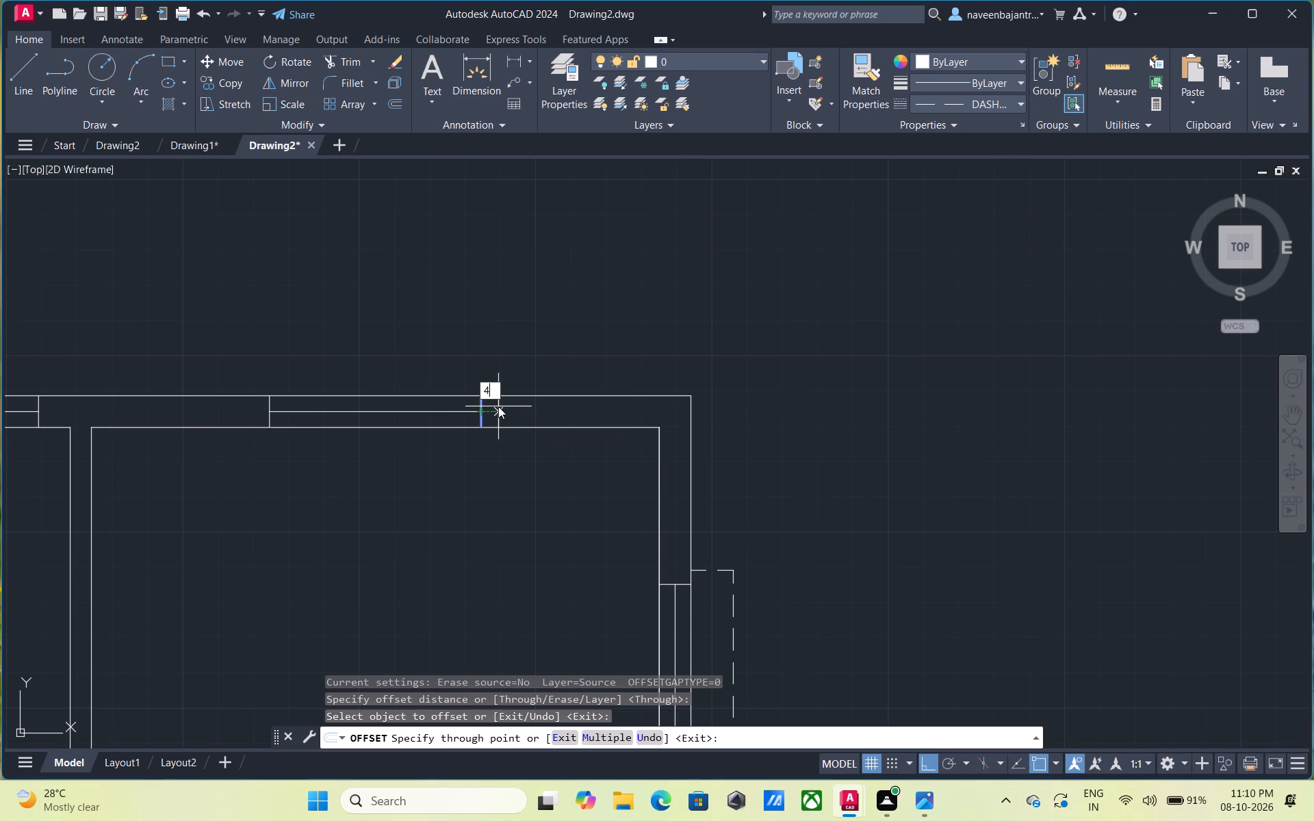
key(shift+quotedbl)
key(Return)
key(Escape)
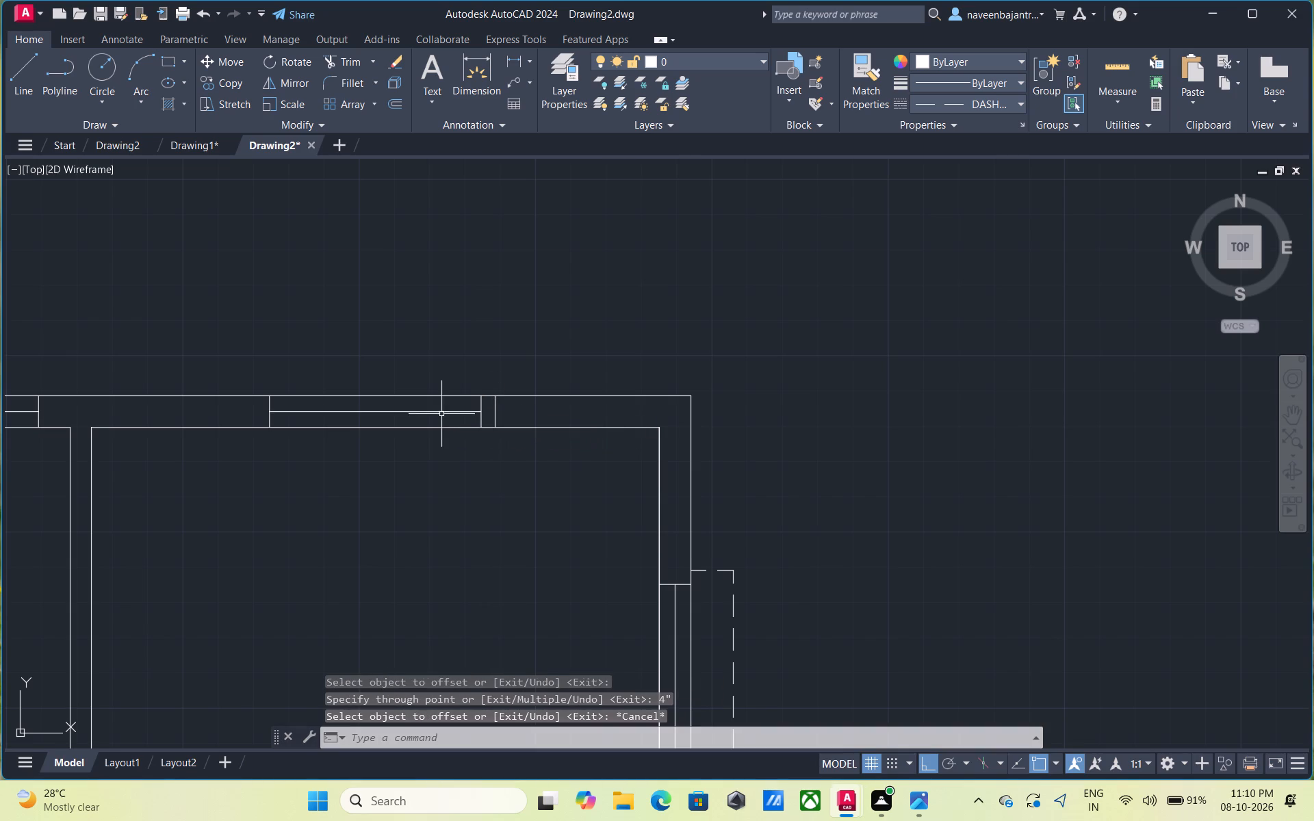
text(o)
key(space)
key(space)
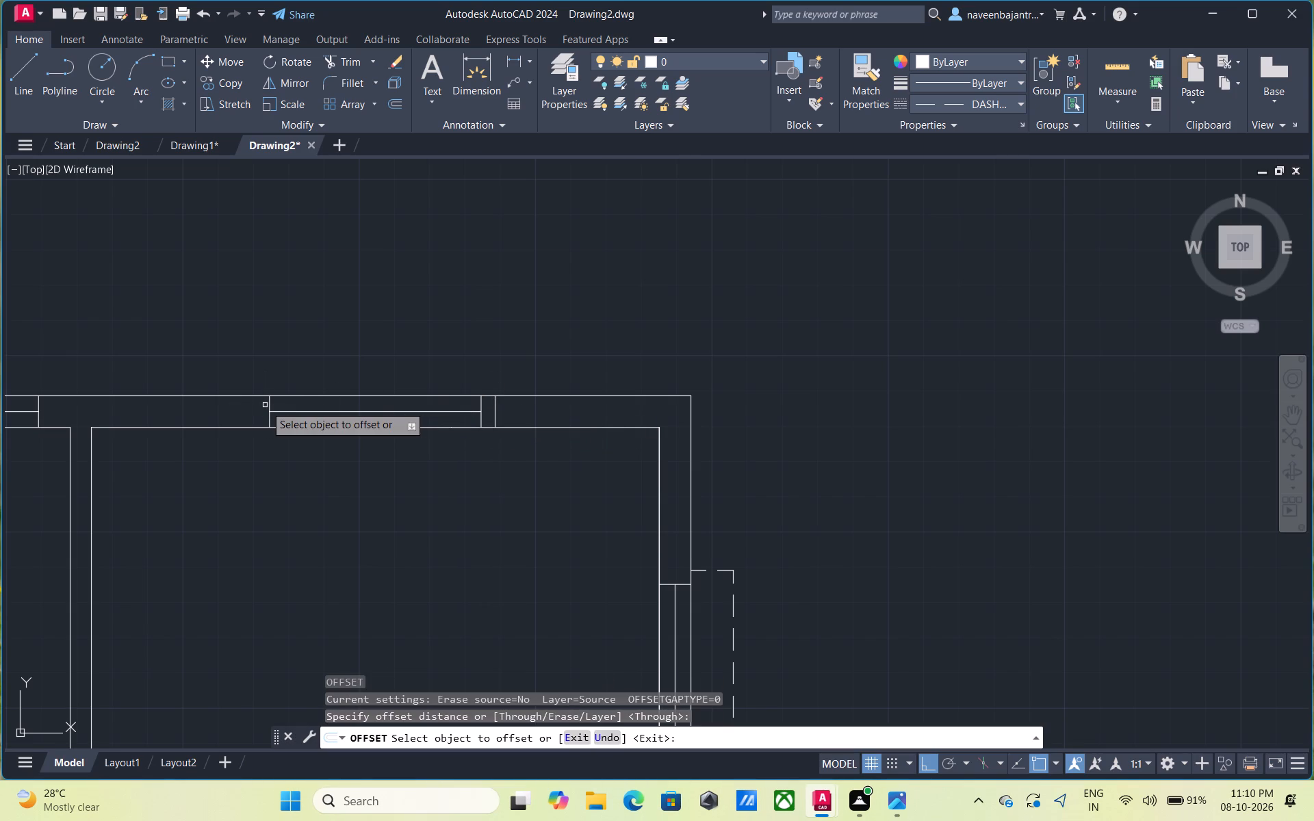
click(269, 406)
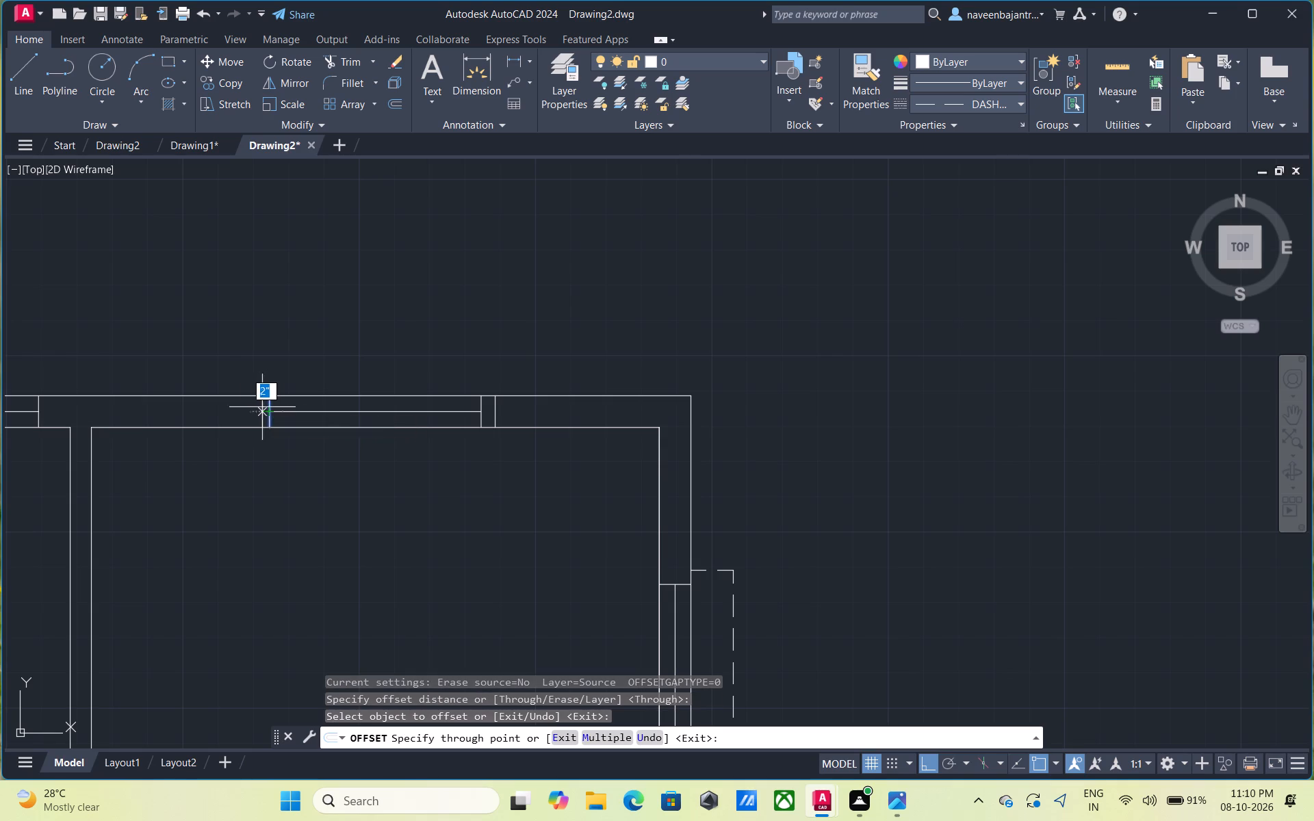
text(4")
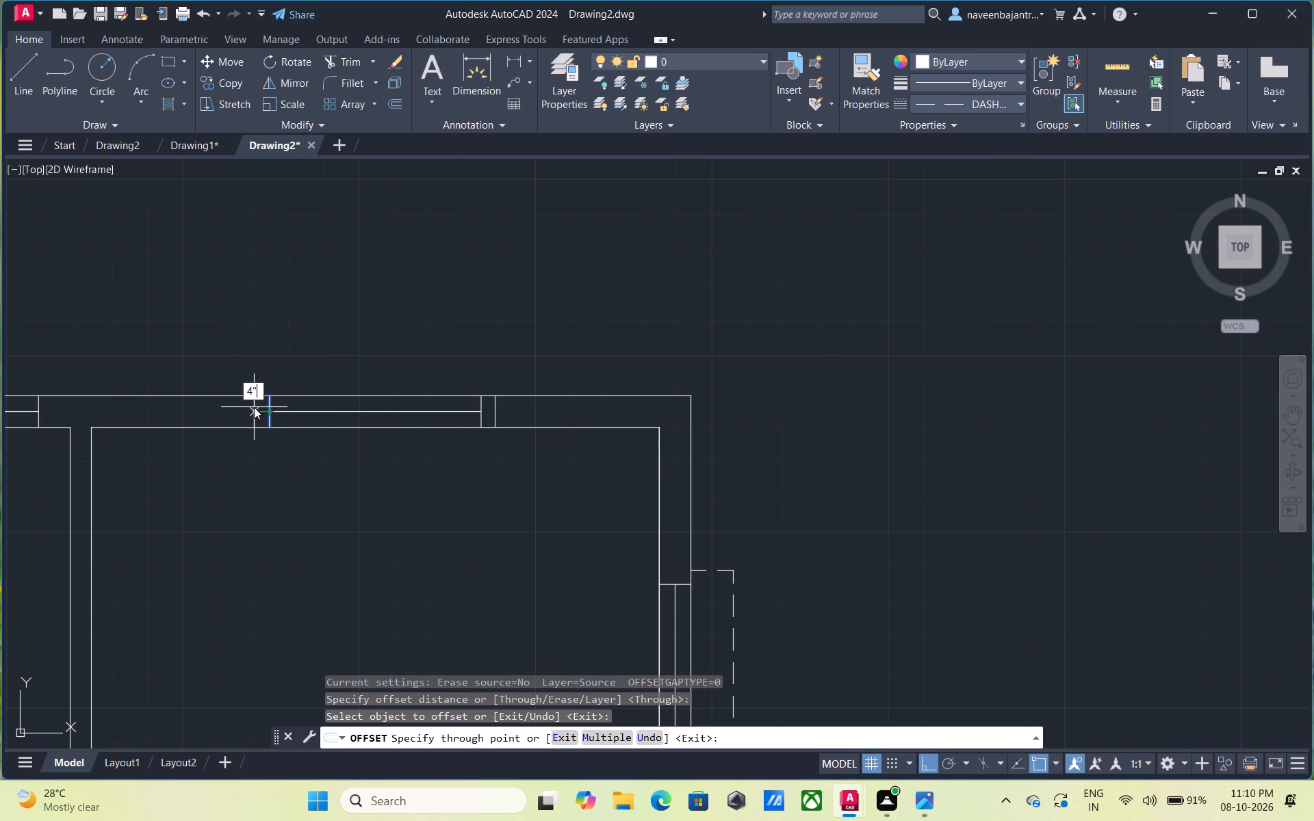
key(Return)
key(Escape)
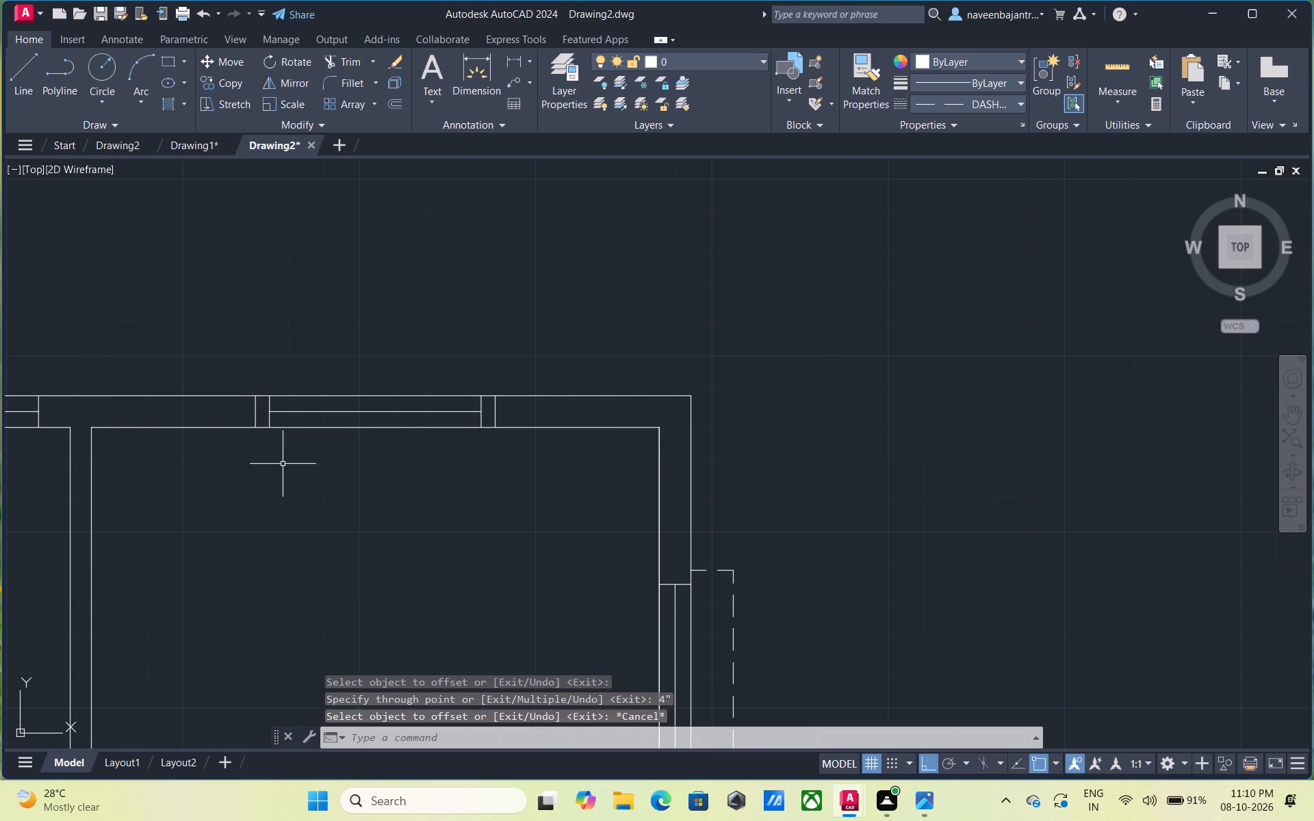
Draw 1' lines upward from the outer wall face at both offset lines of the upper-right room's top-wall window.
text(l)
key(space)
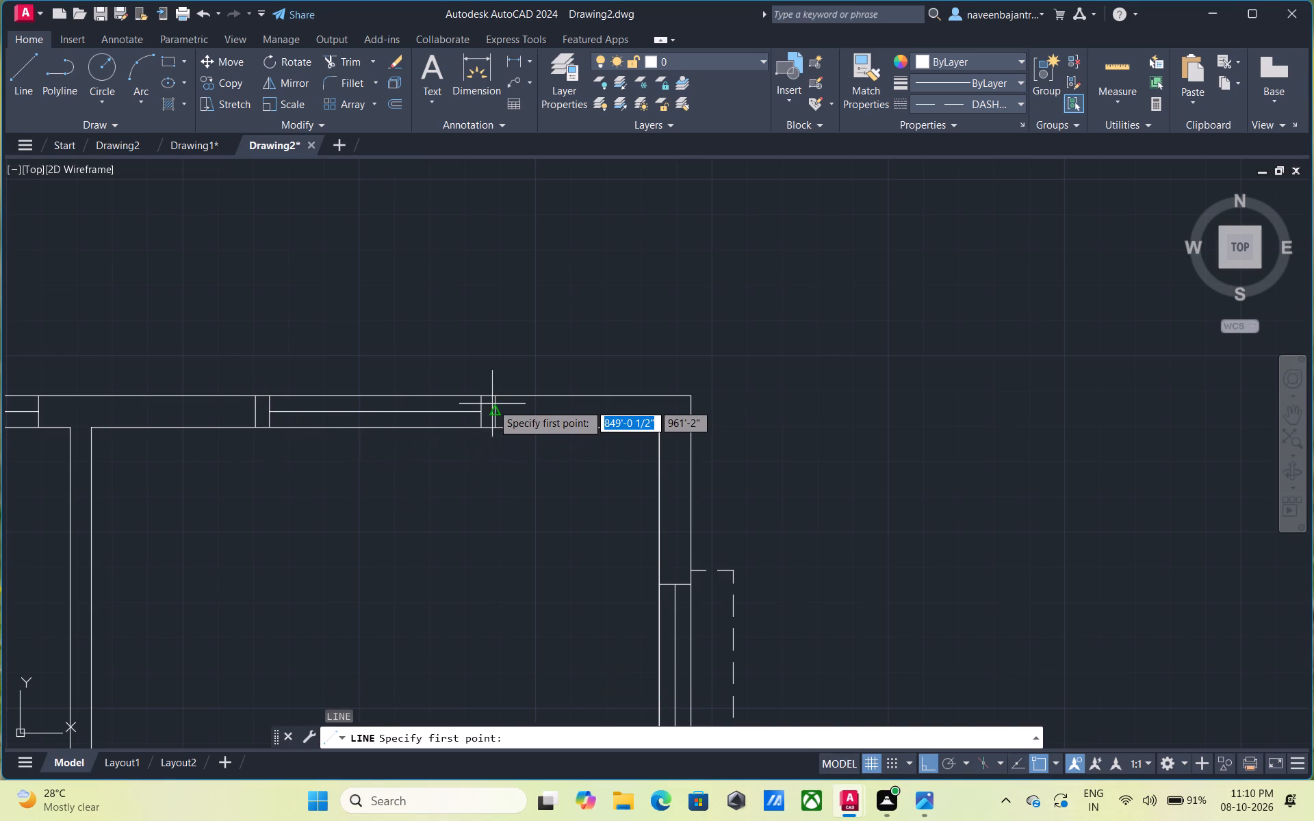
click(494, 398)
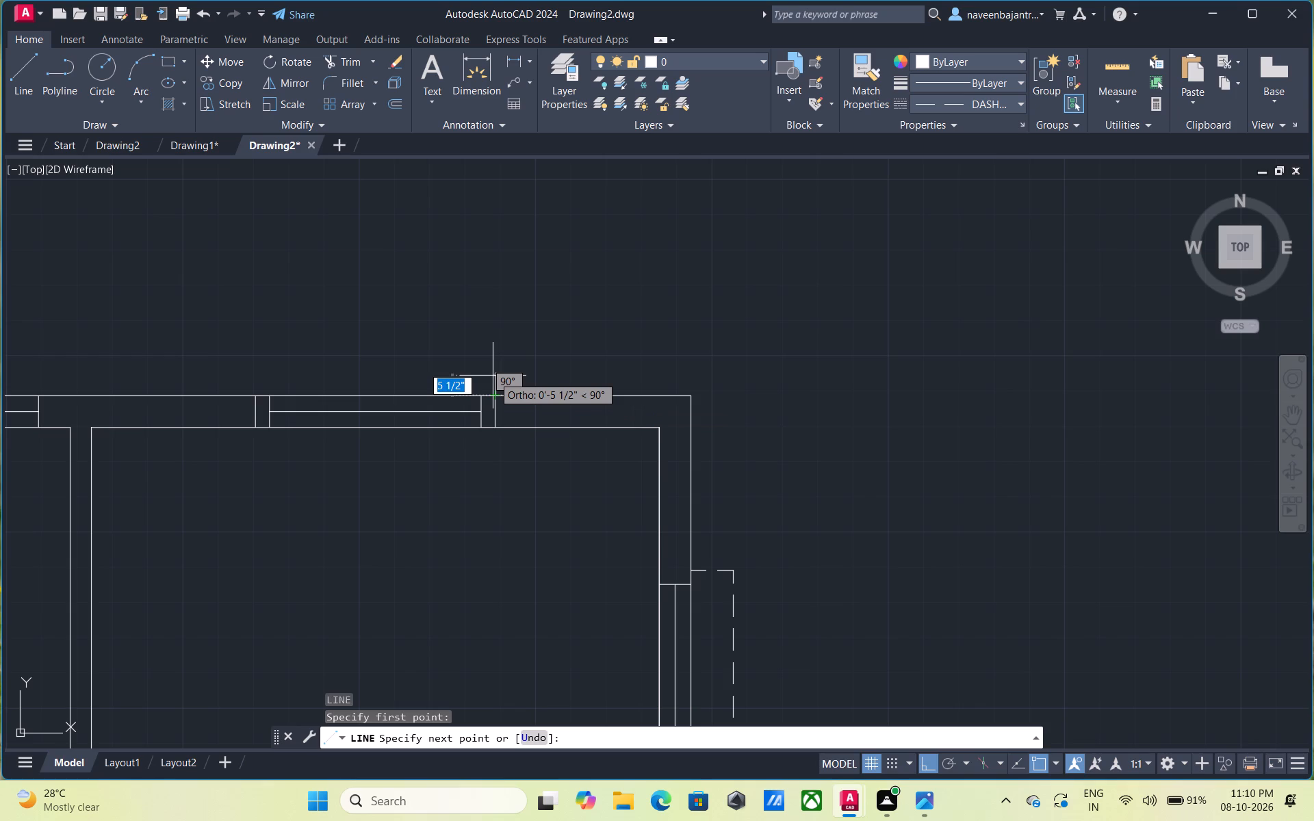
key(1)
key(apostrophe)
key(Return)
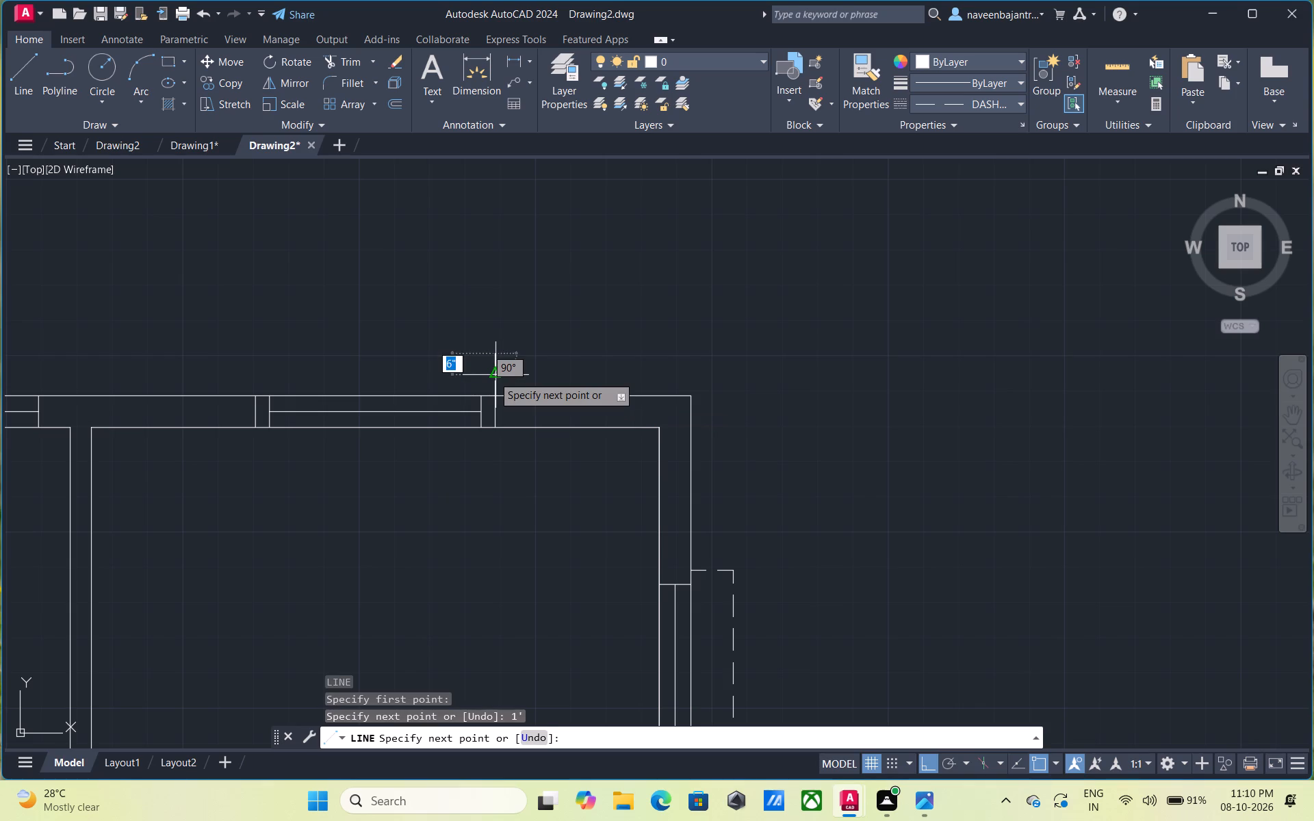
key(Escape)
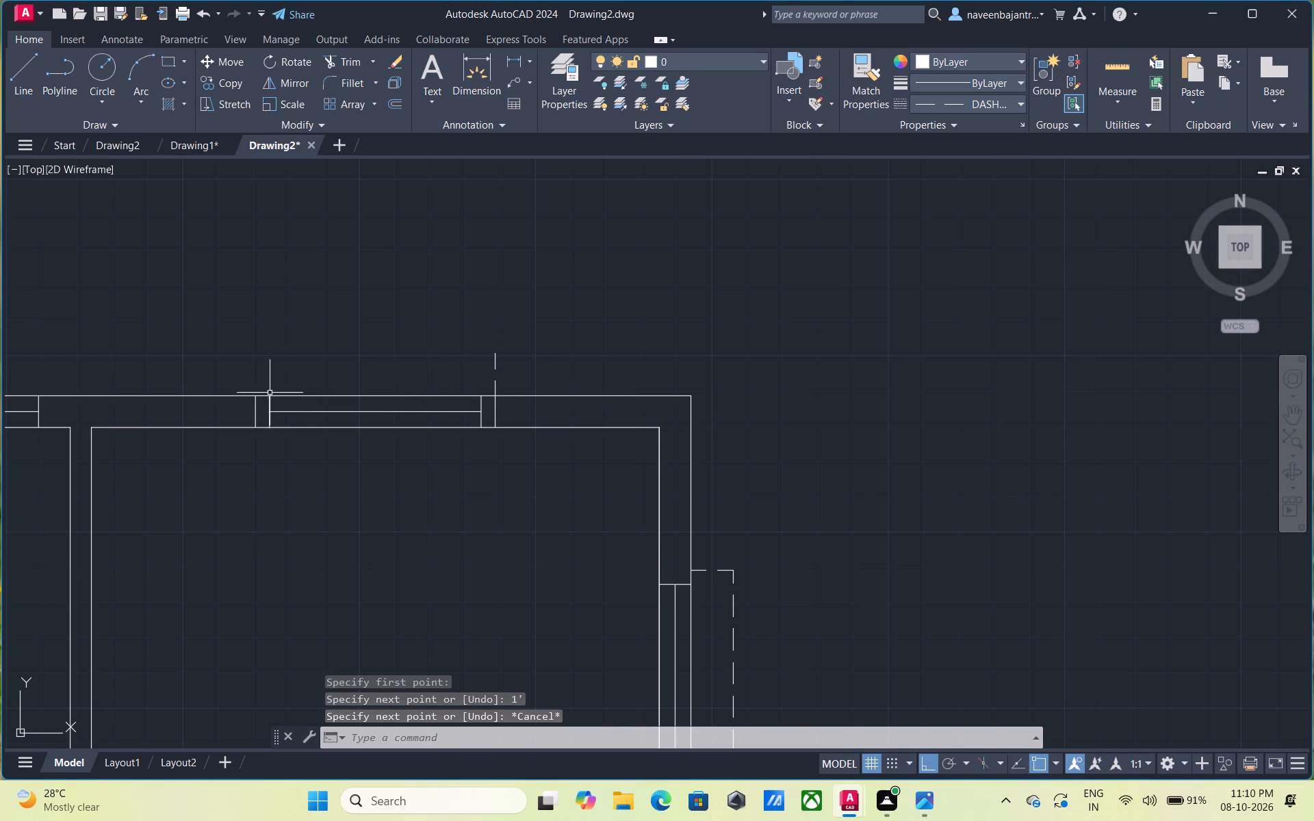
text(l)
key(space)
click(255, 391)
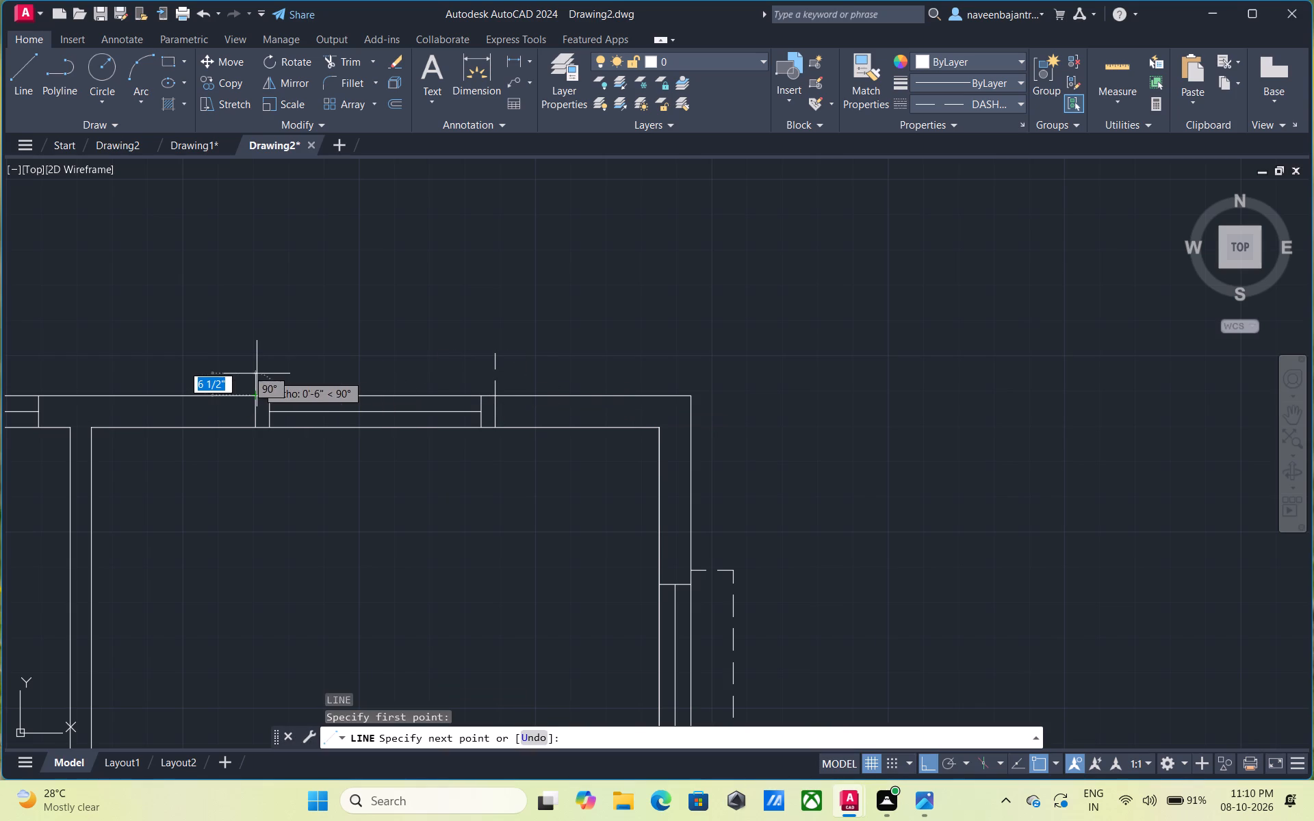
key(1)
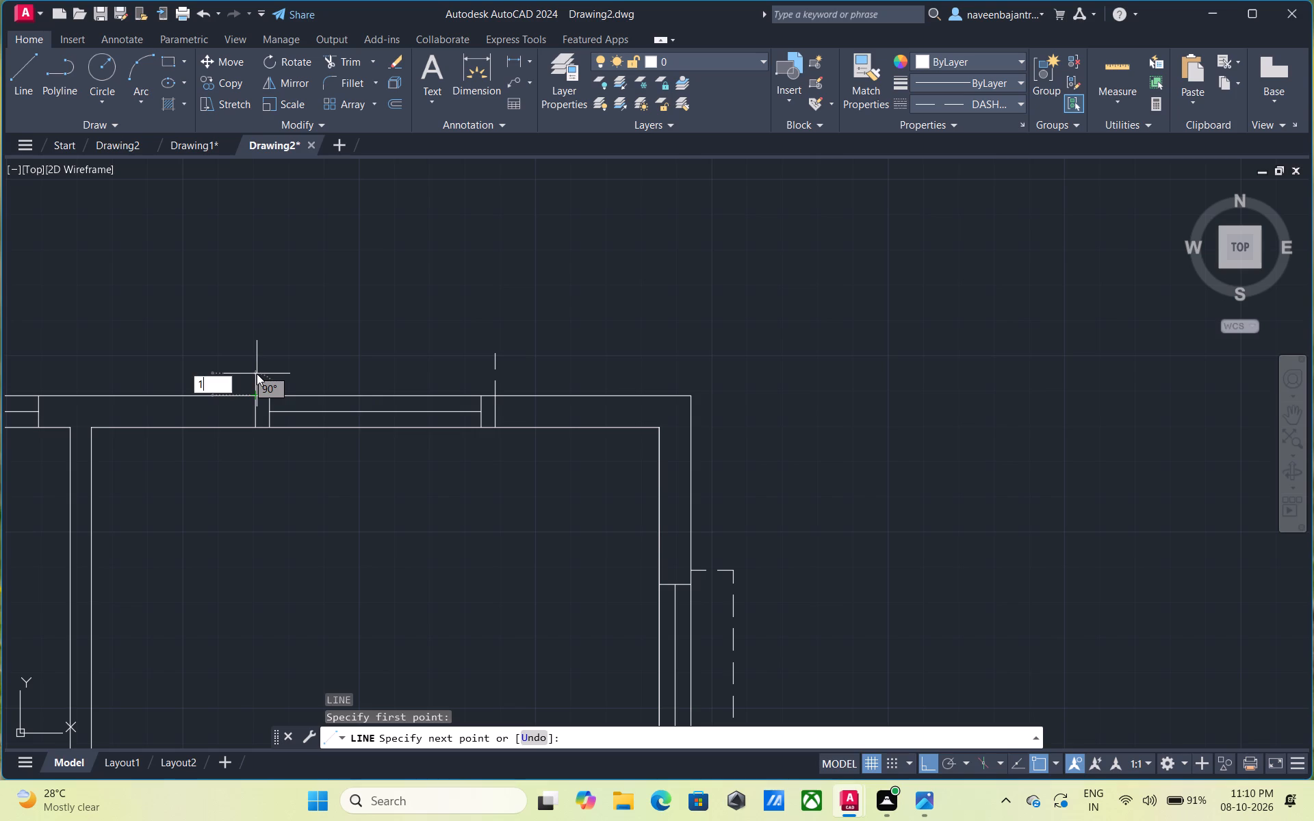
key(apostrophe)
key(Return)
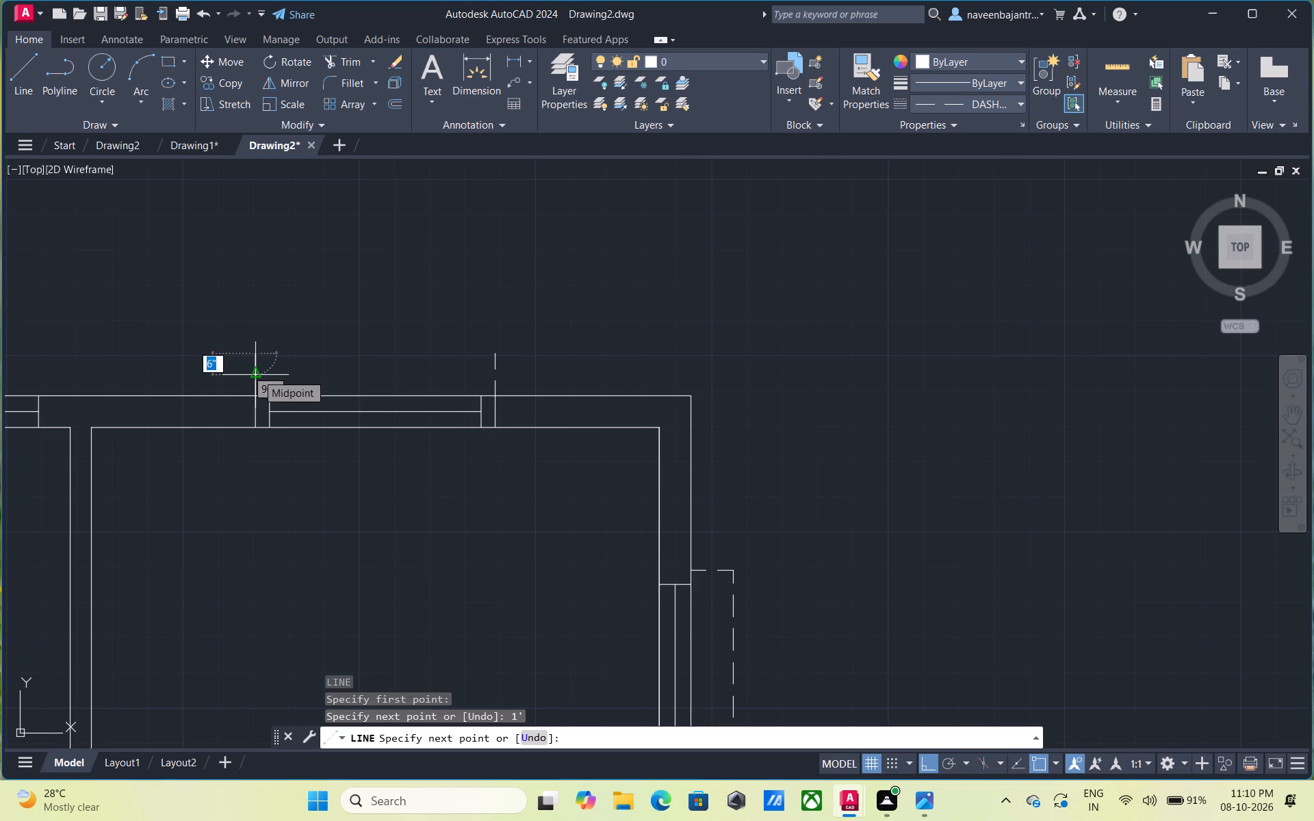
key(Escape)
Connect the upper ends of the two 1' lines with a horizontal line to close the upper-right room's top-wall window projection.
text(l)
key(space)
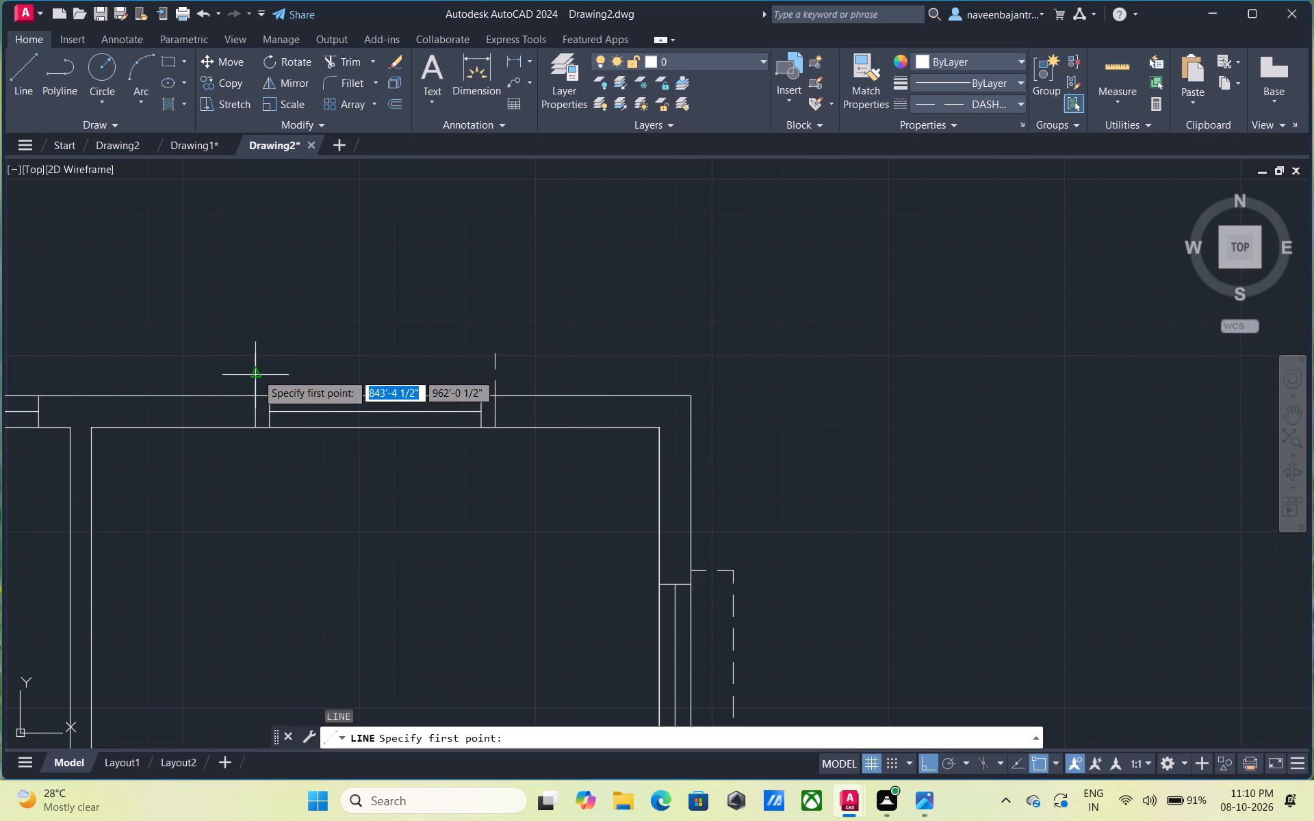
click(255, 352)
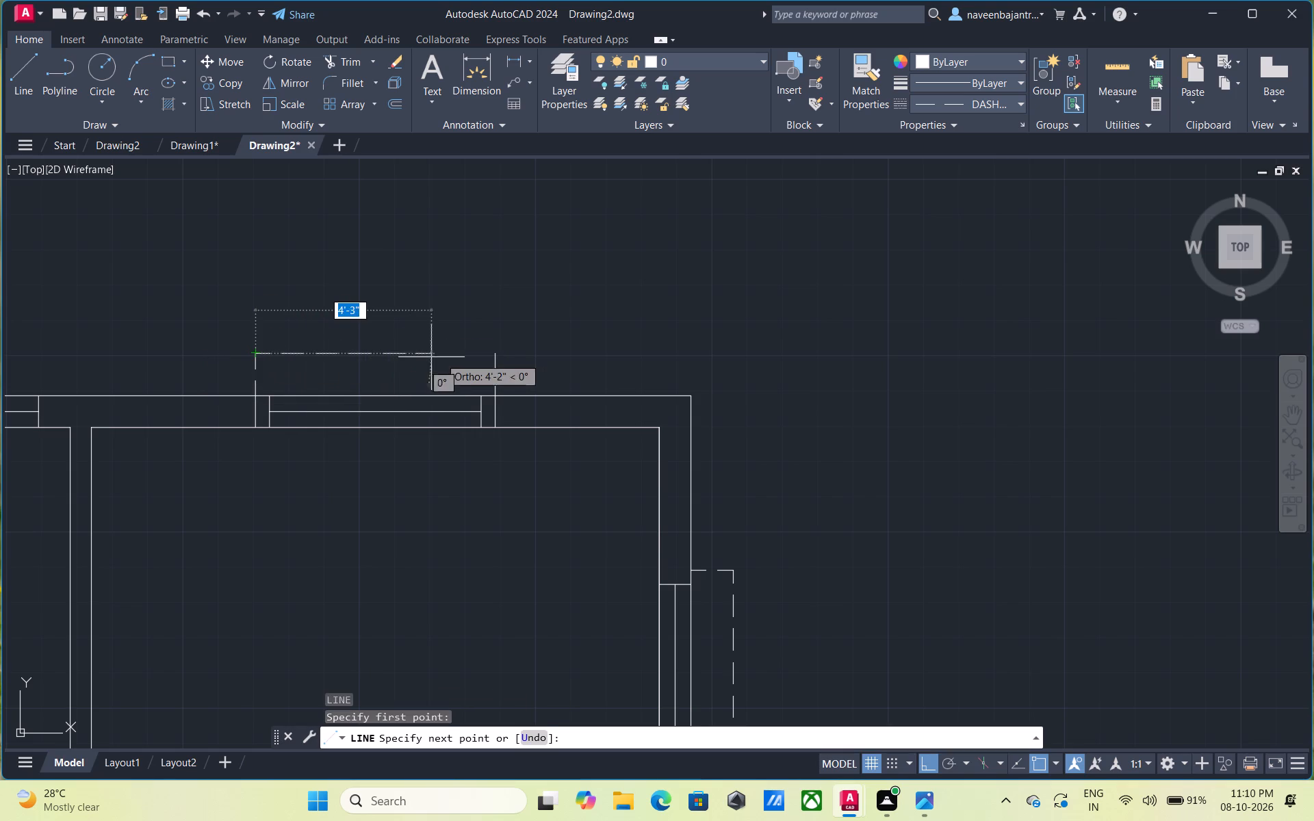
click(496, 354)
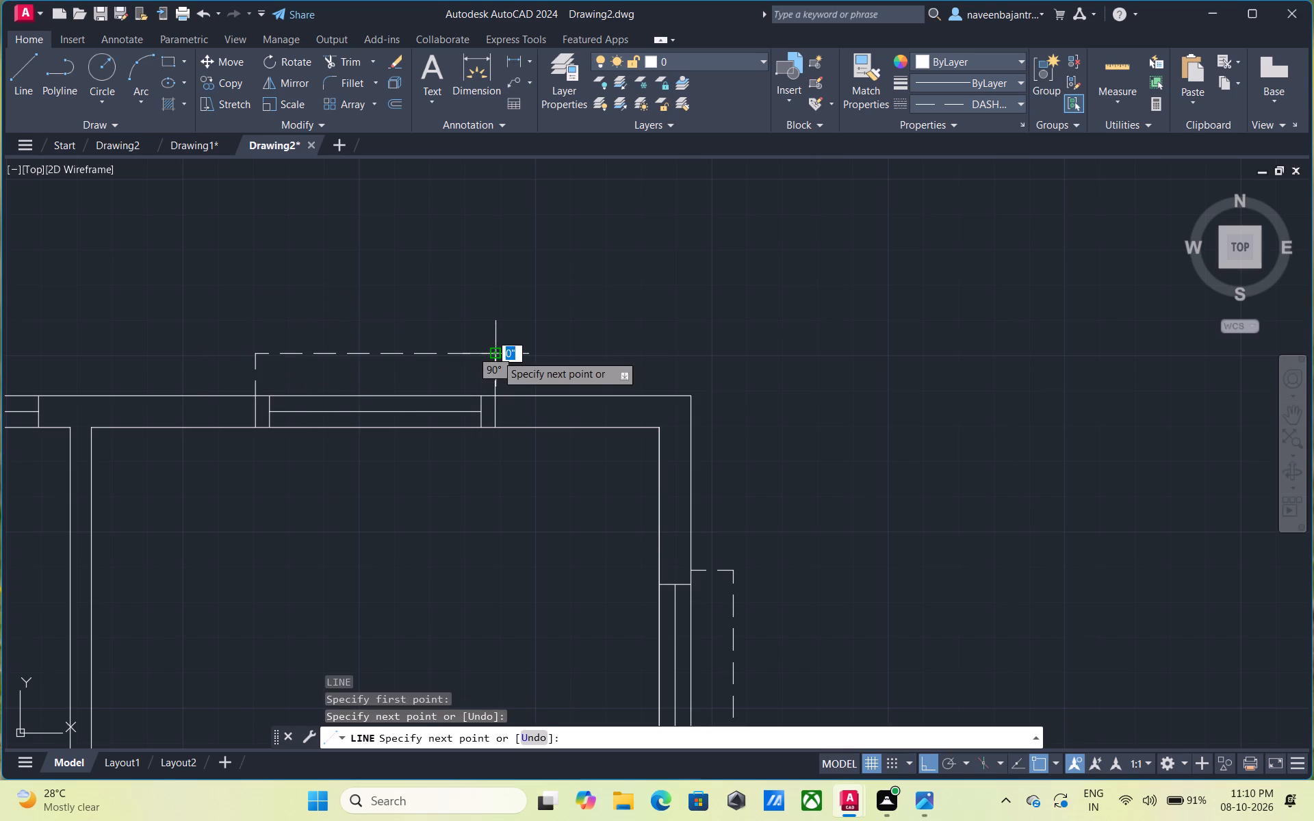
key(Escape)
Trim away the two 4" offset lines inside the wall at the upper-right room's top-wall window.
text(tr)
key(space)
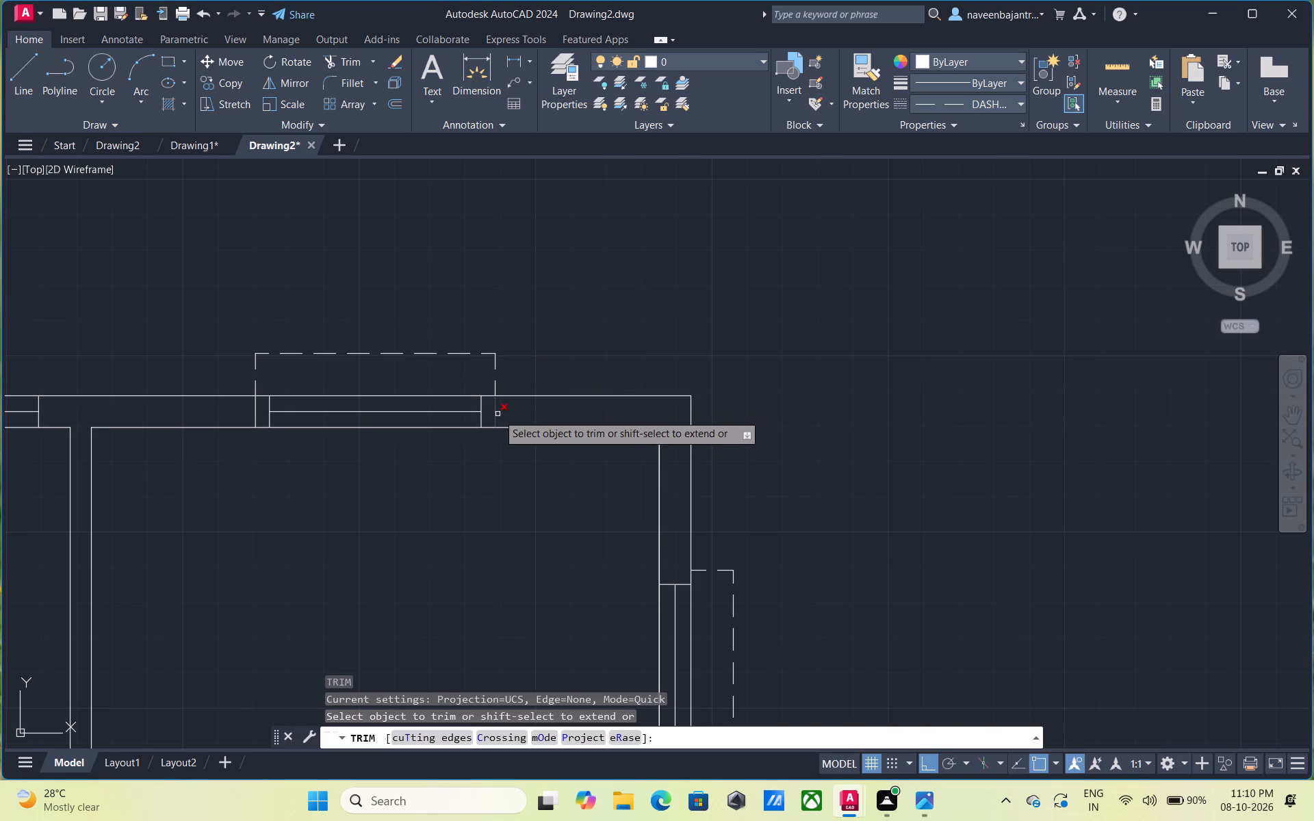
click(498, 414)
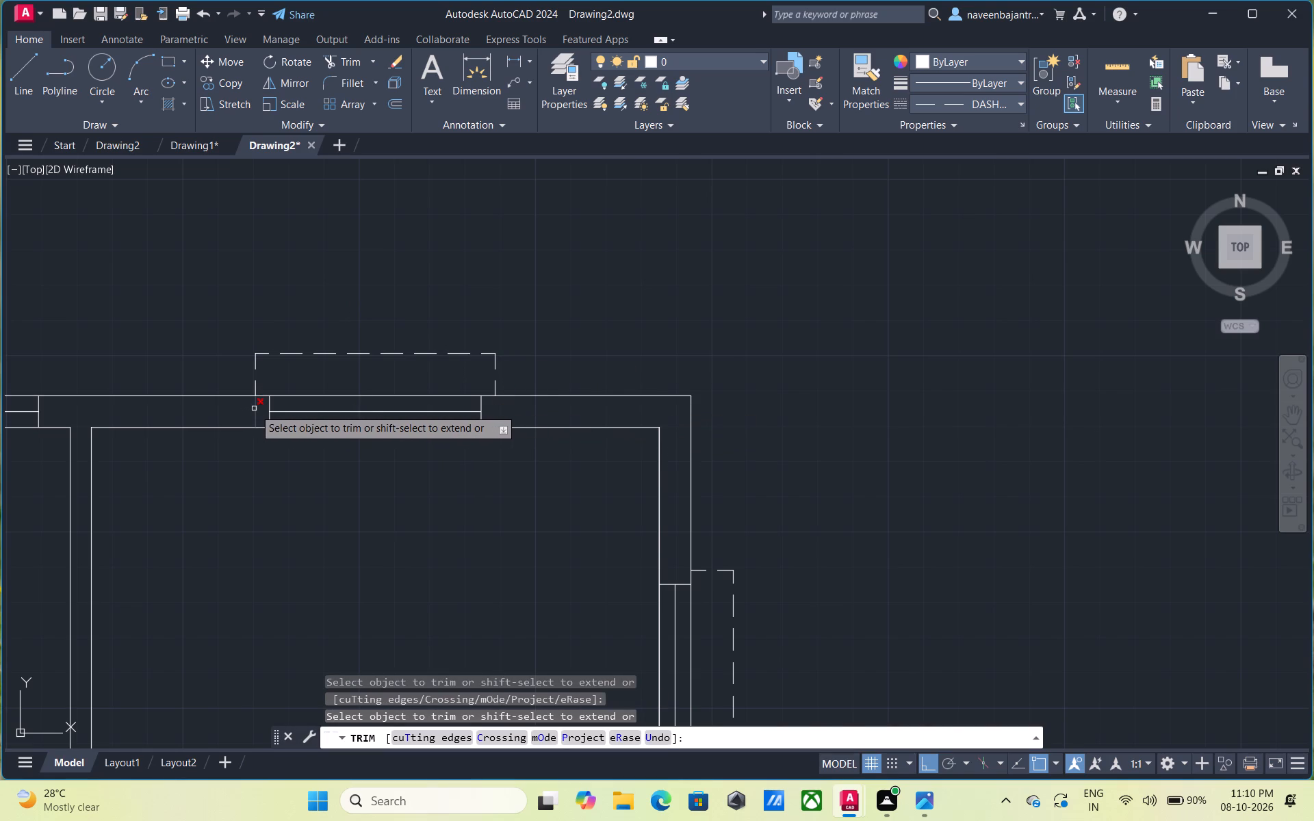
click(254, 408)
scroll(254, 408, down, 2)
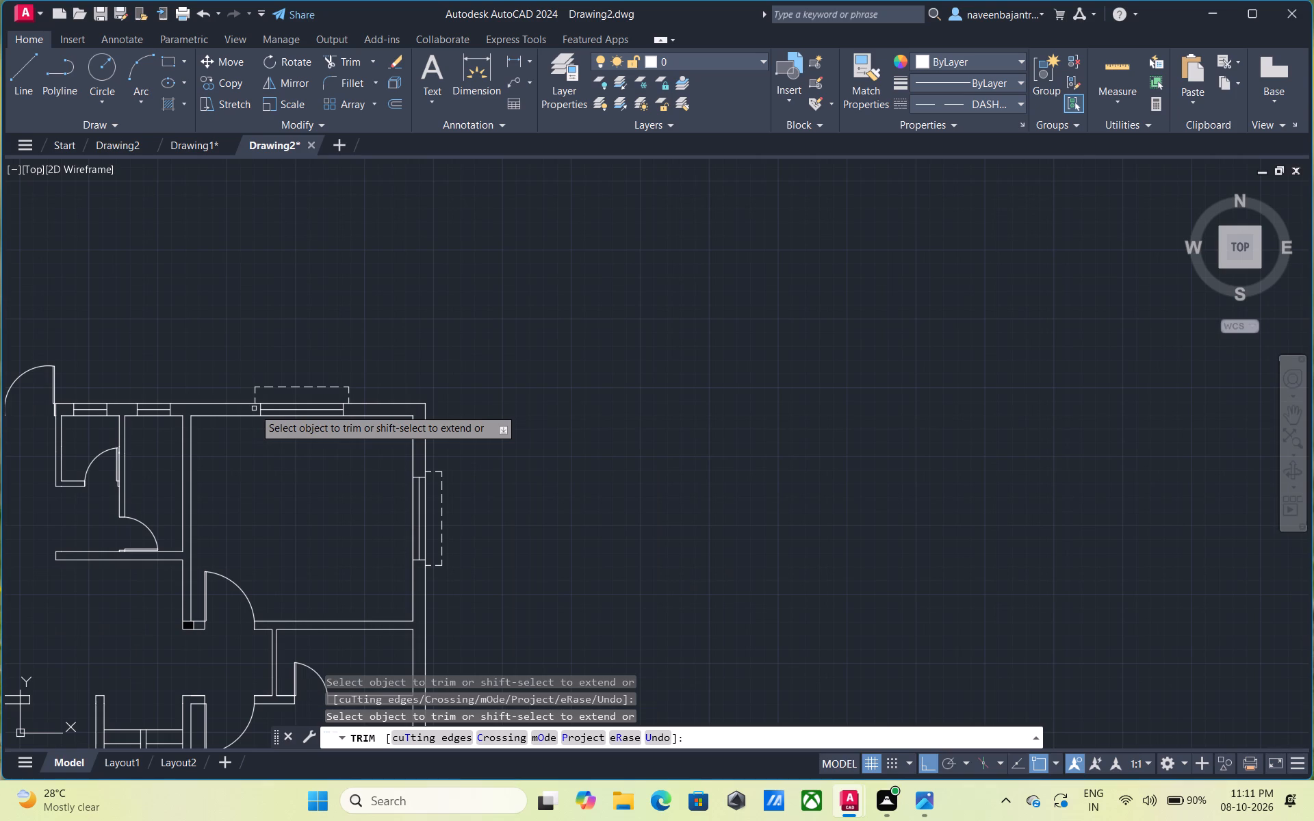
scroll(254, 408, down, 3)
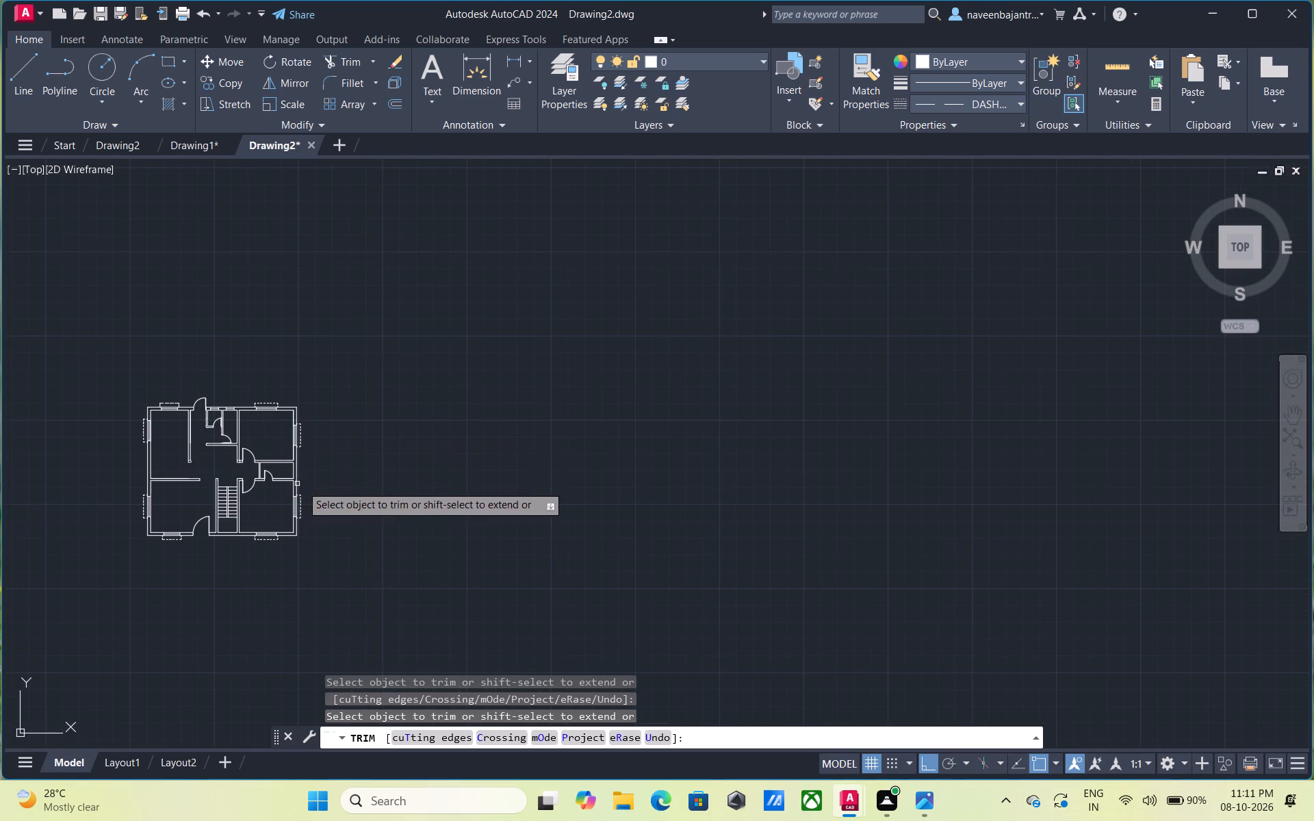
scroll(326, 482, up, 1)
middle_drag(328, 482, 630, 423)
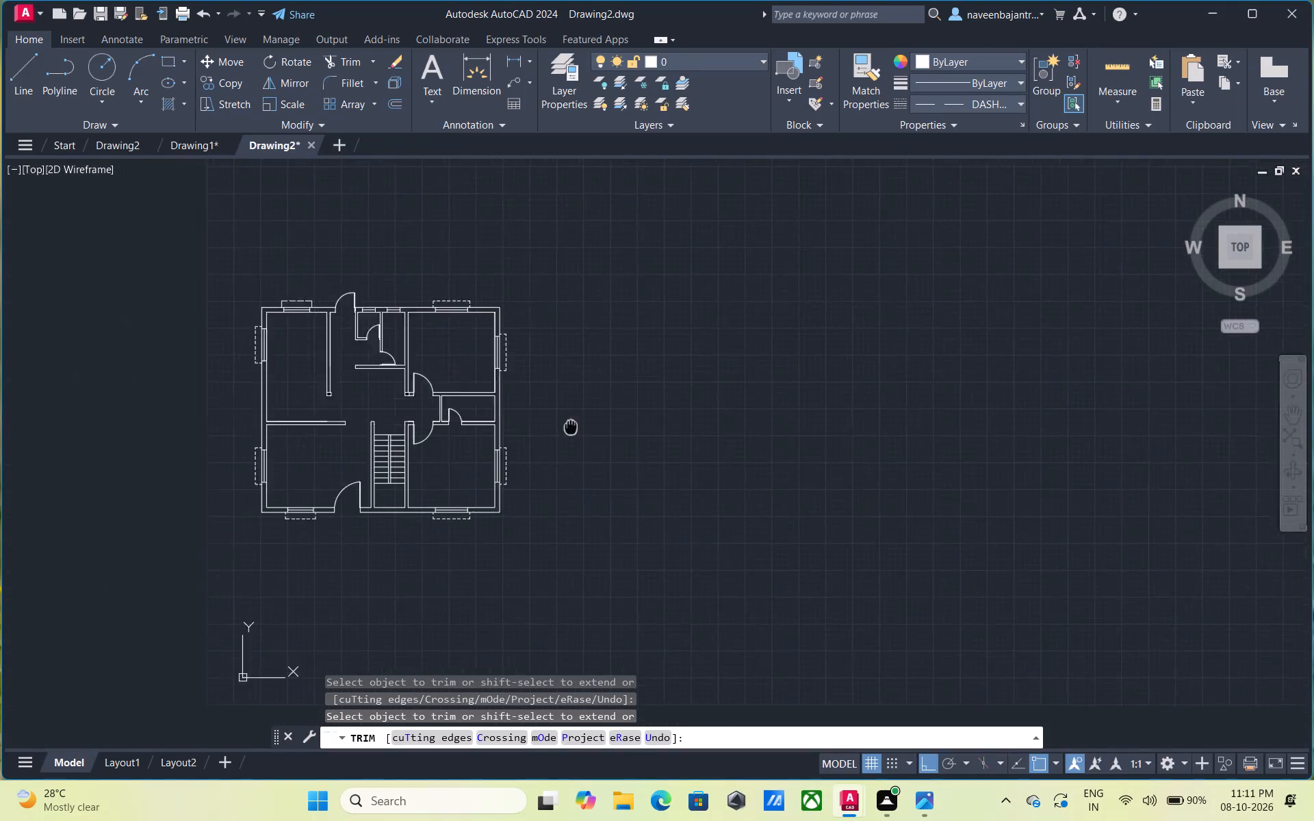
middle_drag(630, 423, 752, 416)
middle_click(782, 416)
scroll(751, 430, up, 2)
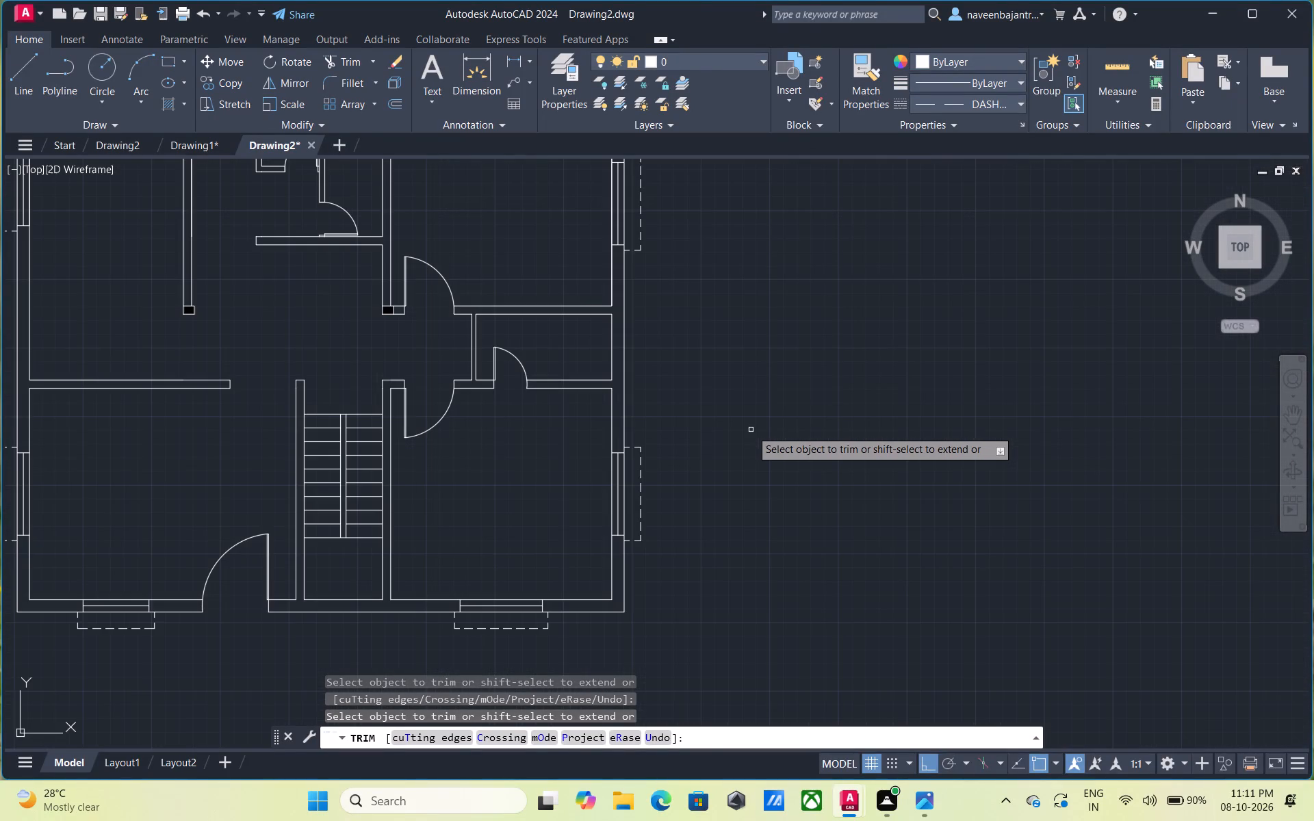
middle_drag(707, 352, 819, 416)
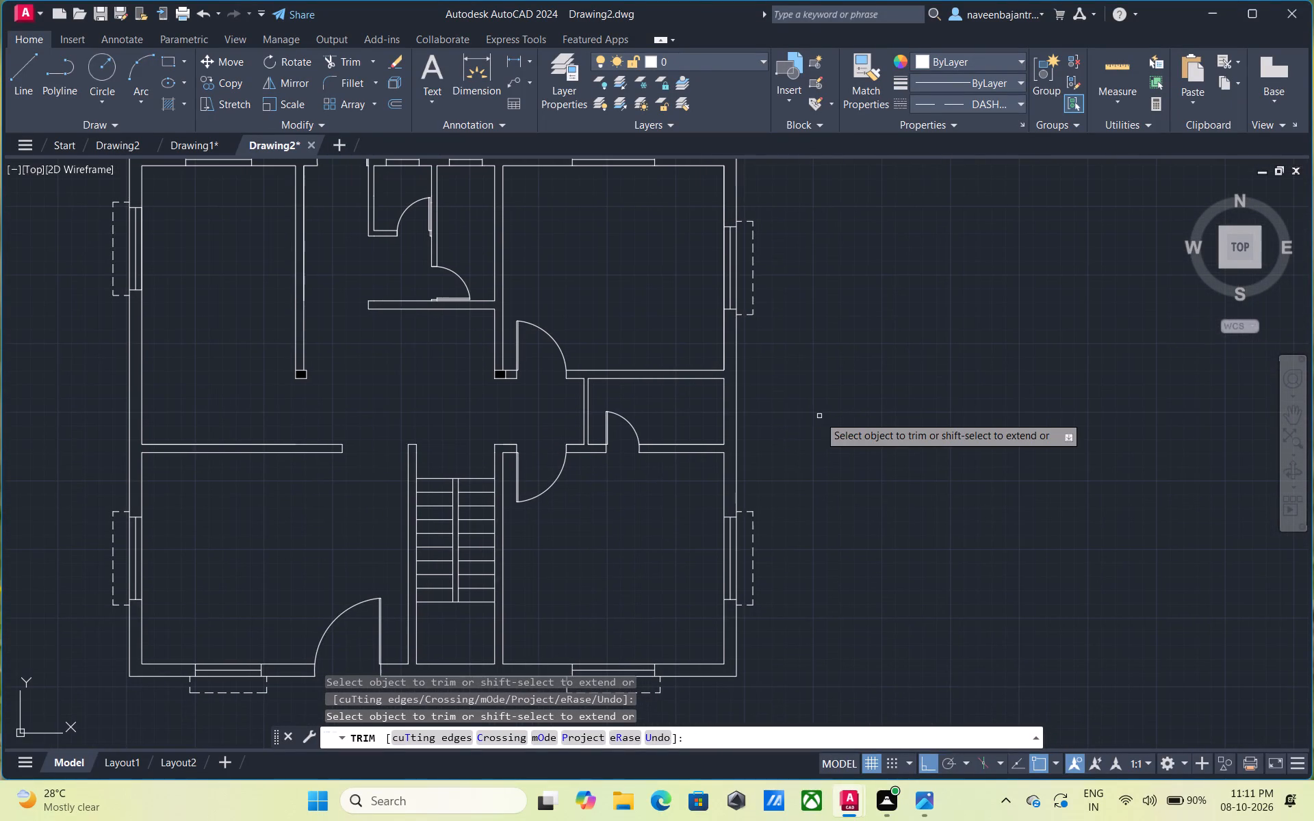
key(Escape)
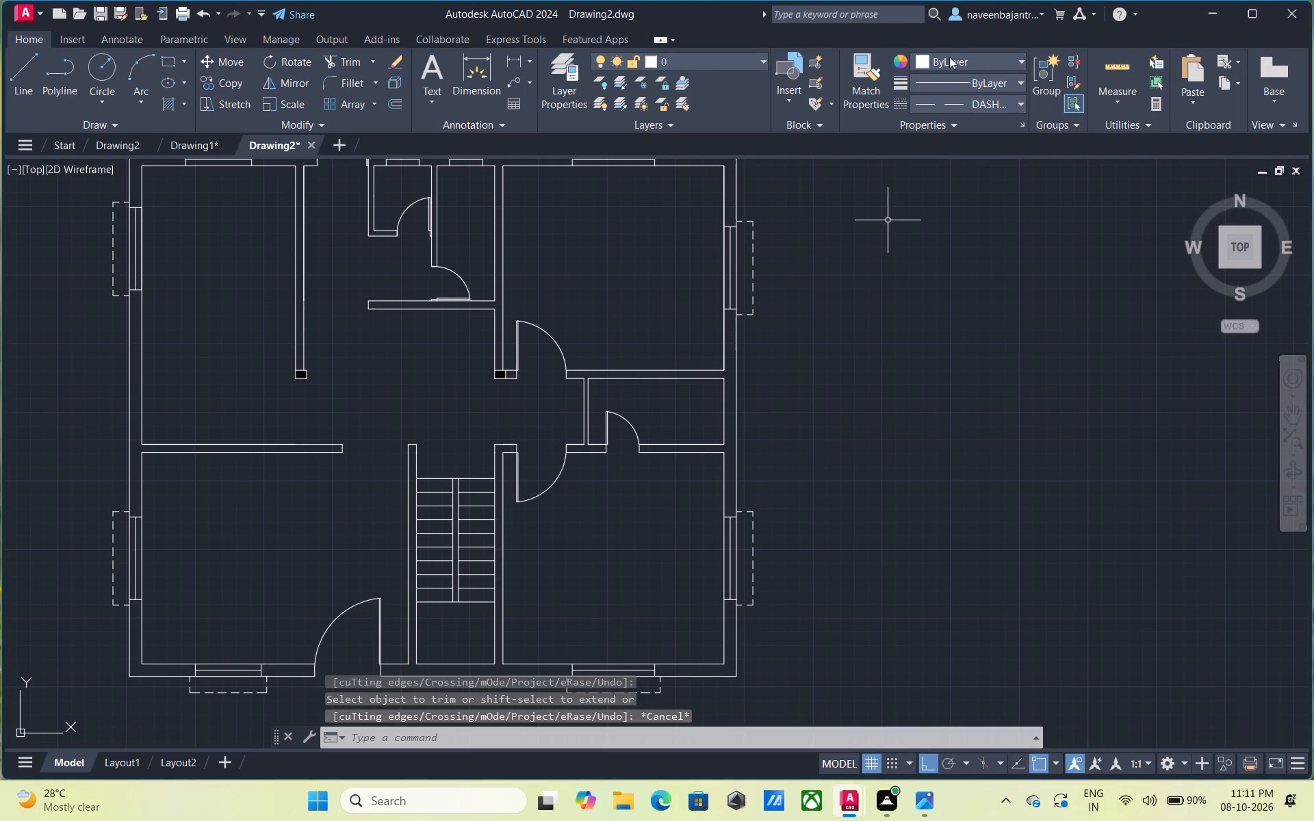
Set the current lineweight and linetype to ByLayer for new objects.
click(952, 79)
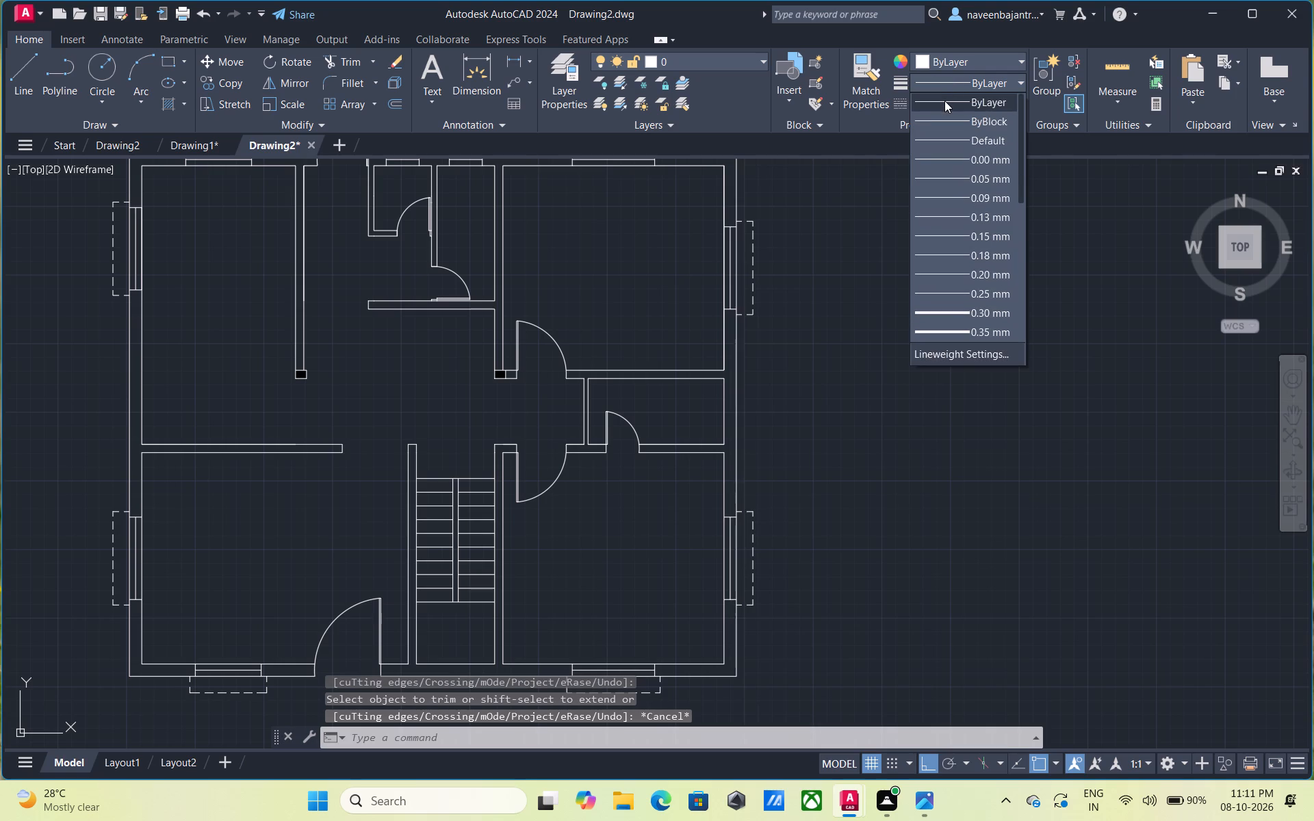
click(944, 101)
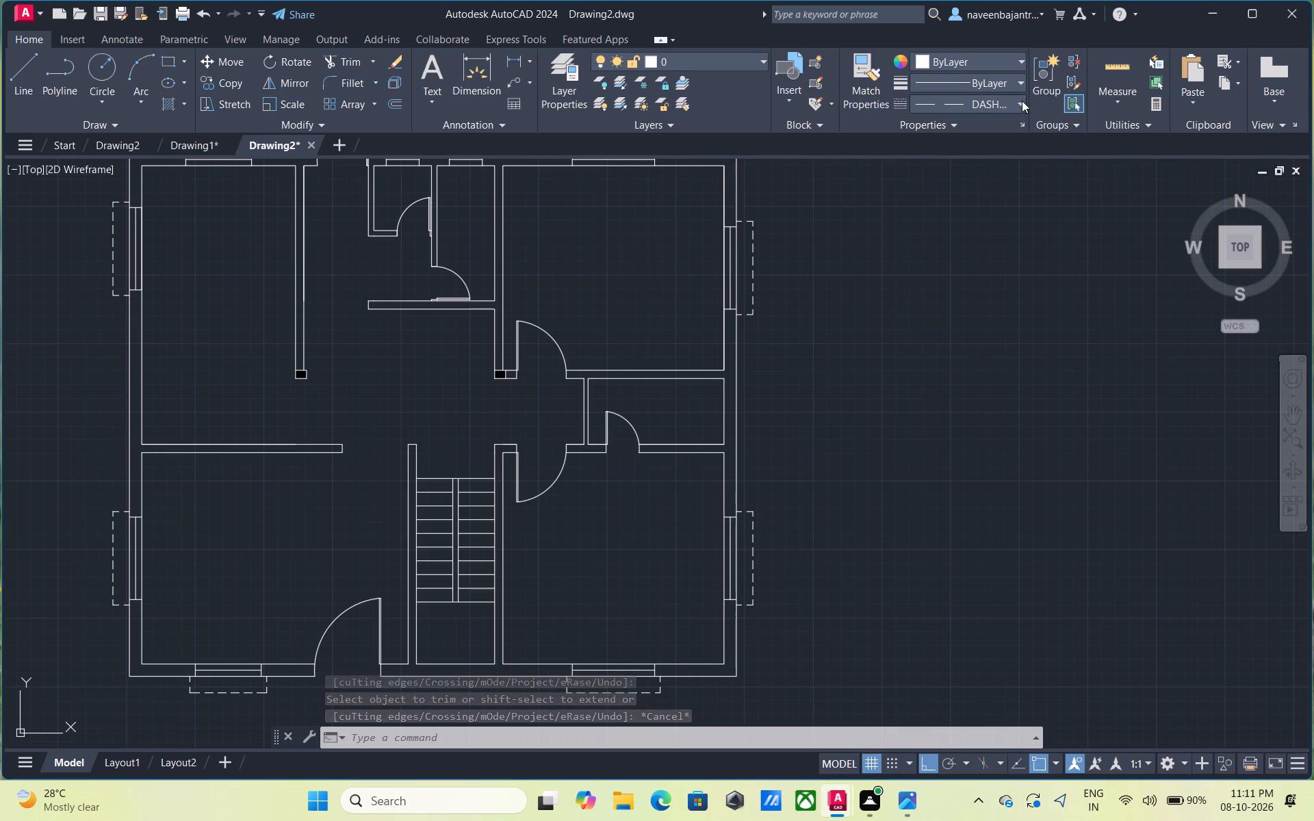
click(1020, 101)
click(975, 124)
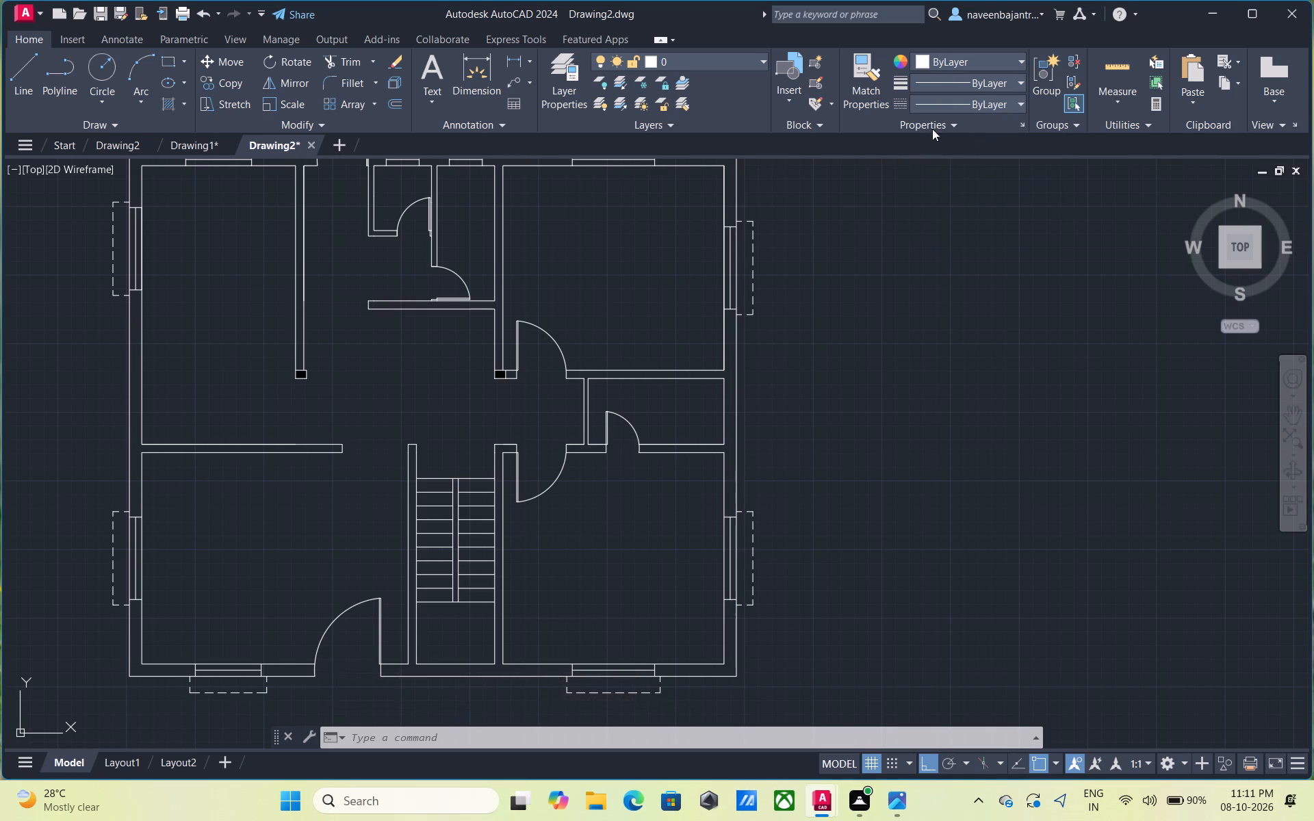
Draw a horizontal line across the right outer wall from the small middle room's inner wall midpoint, trimming the part beyond the outer face.
middle_drag(829, 373, 832, 311)
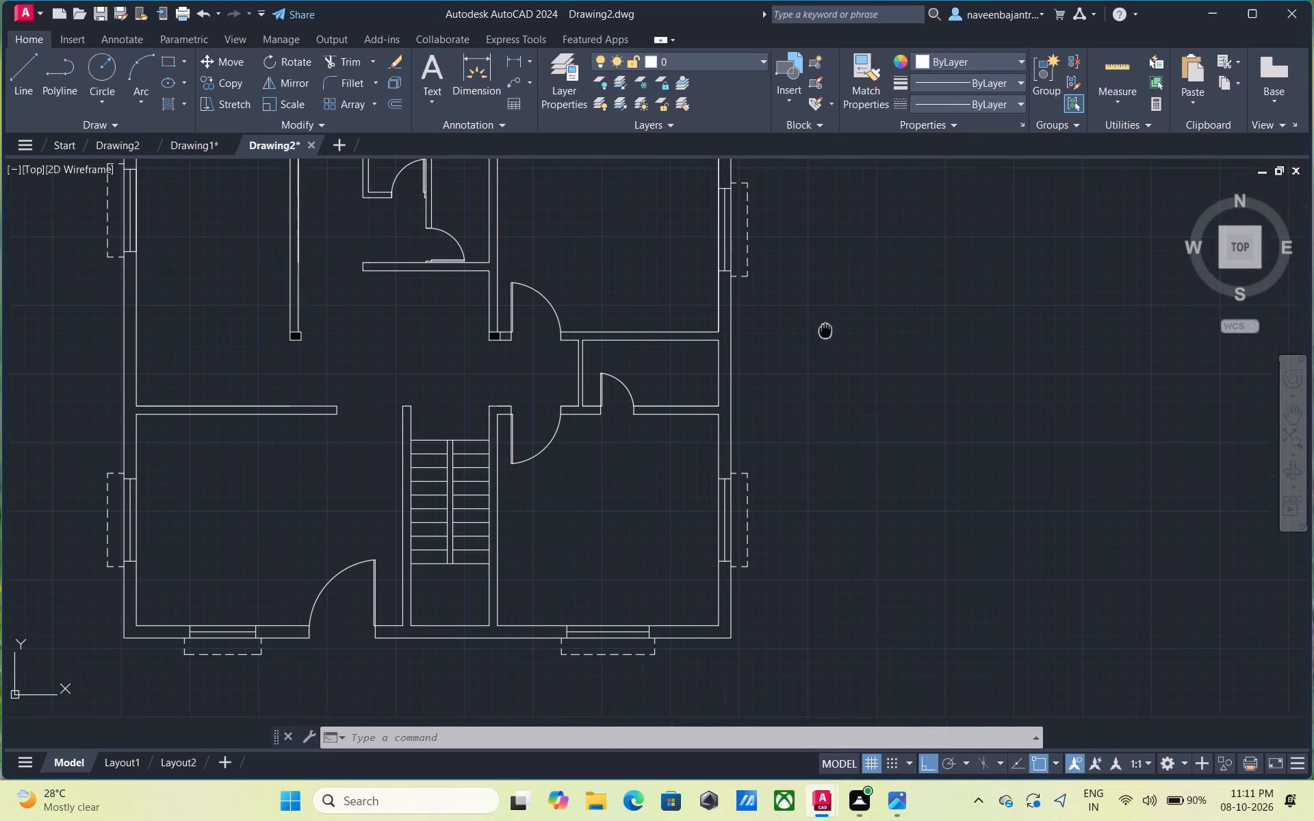
middle_drag(832, 311, 838, 280)
scroll(800, 295, up, 2)
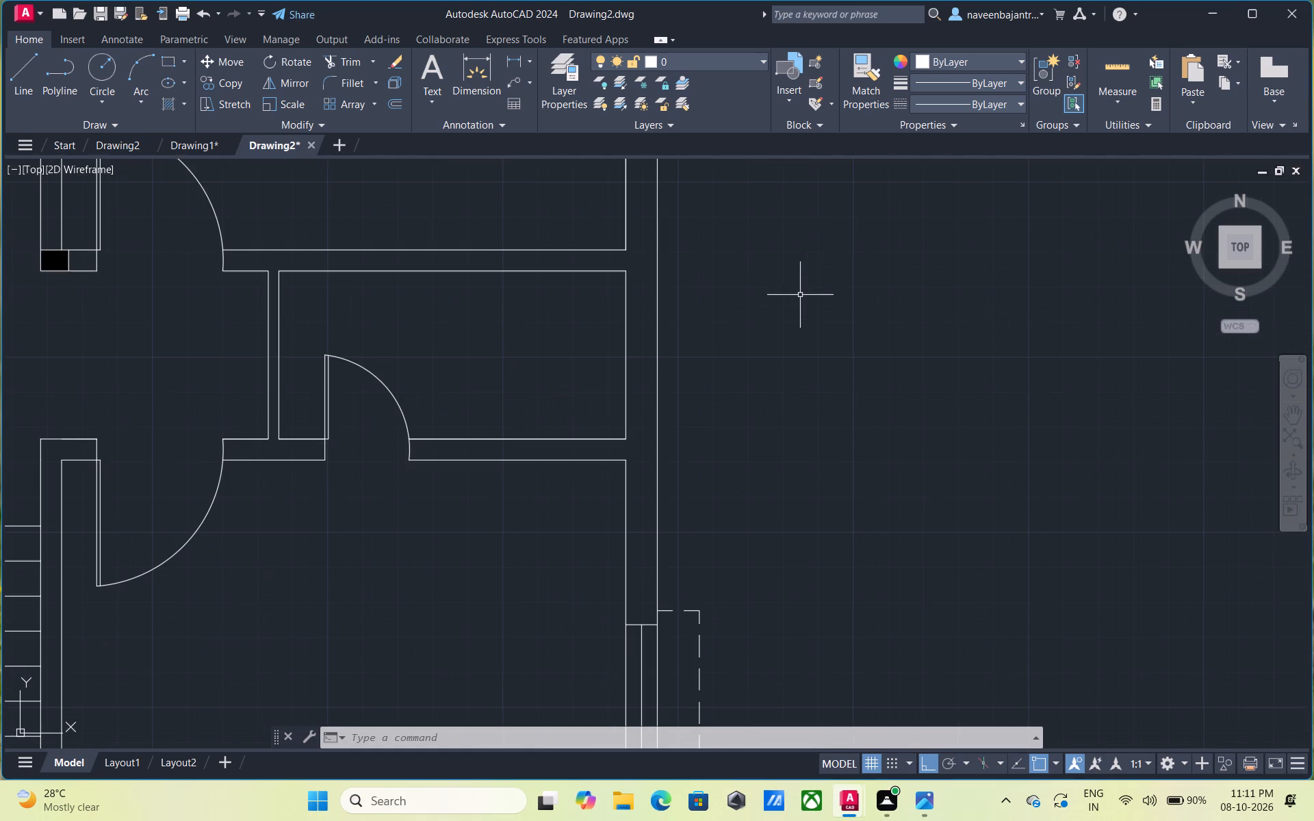
key(Escape)
text(l)
key(space)
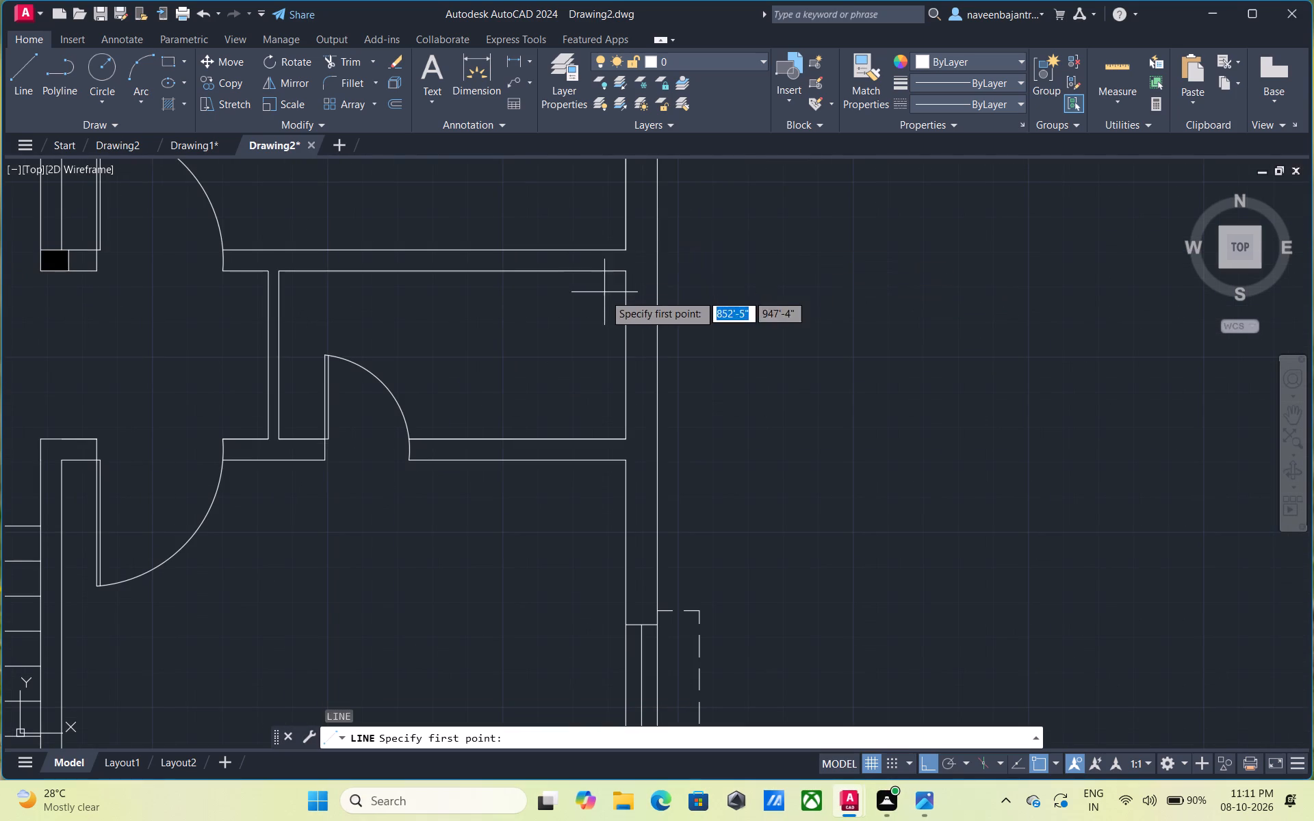
click(627, 356)
click(721, 359)
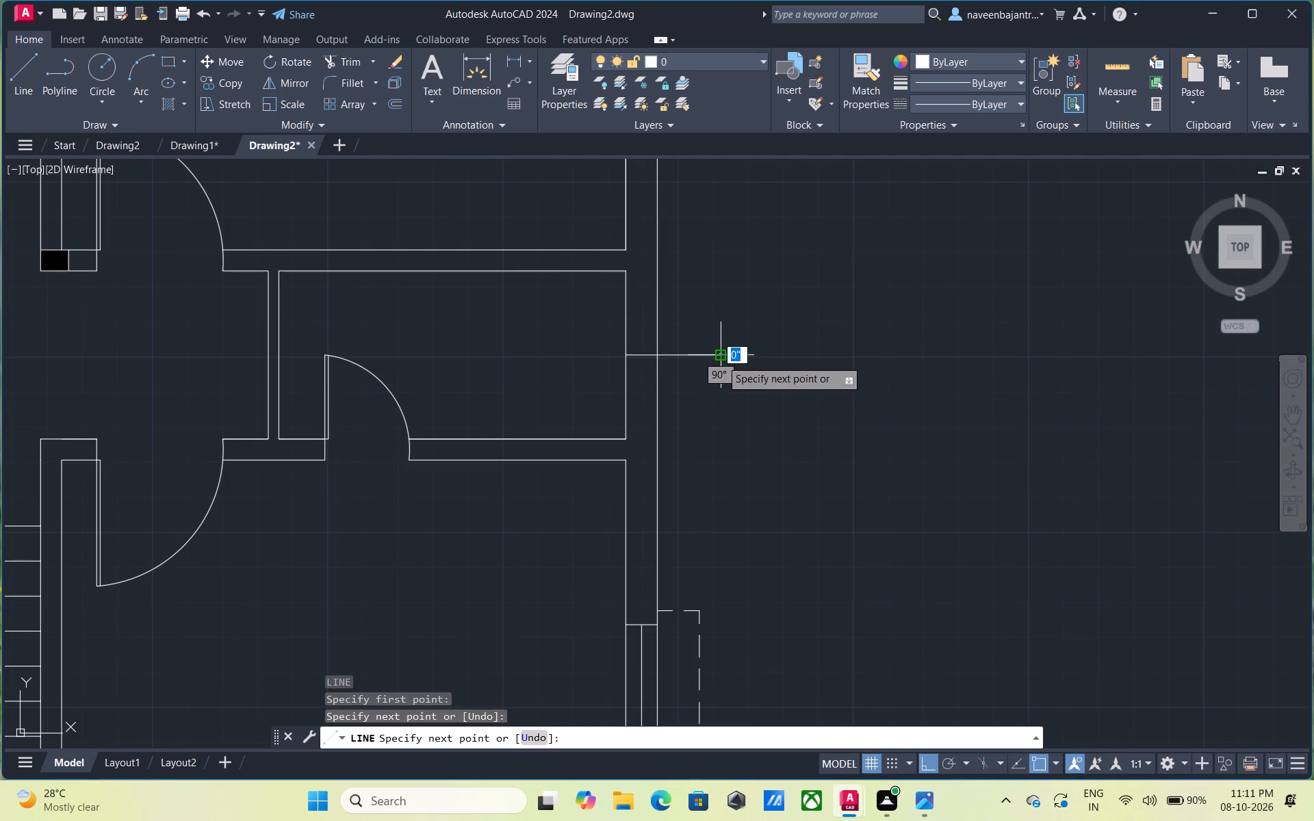
key(Escape)
text(tr)
key(space)
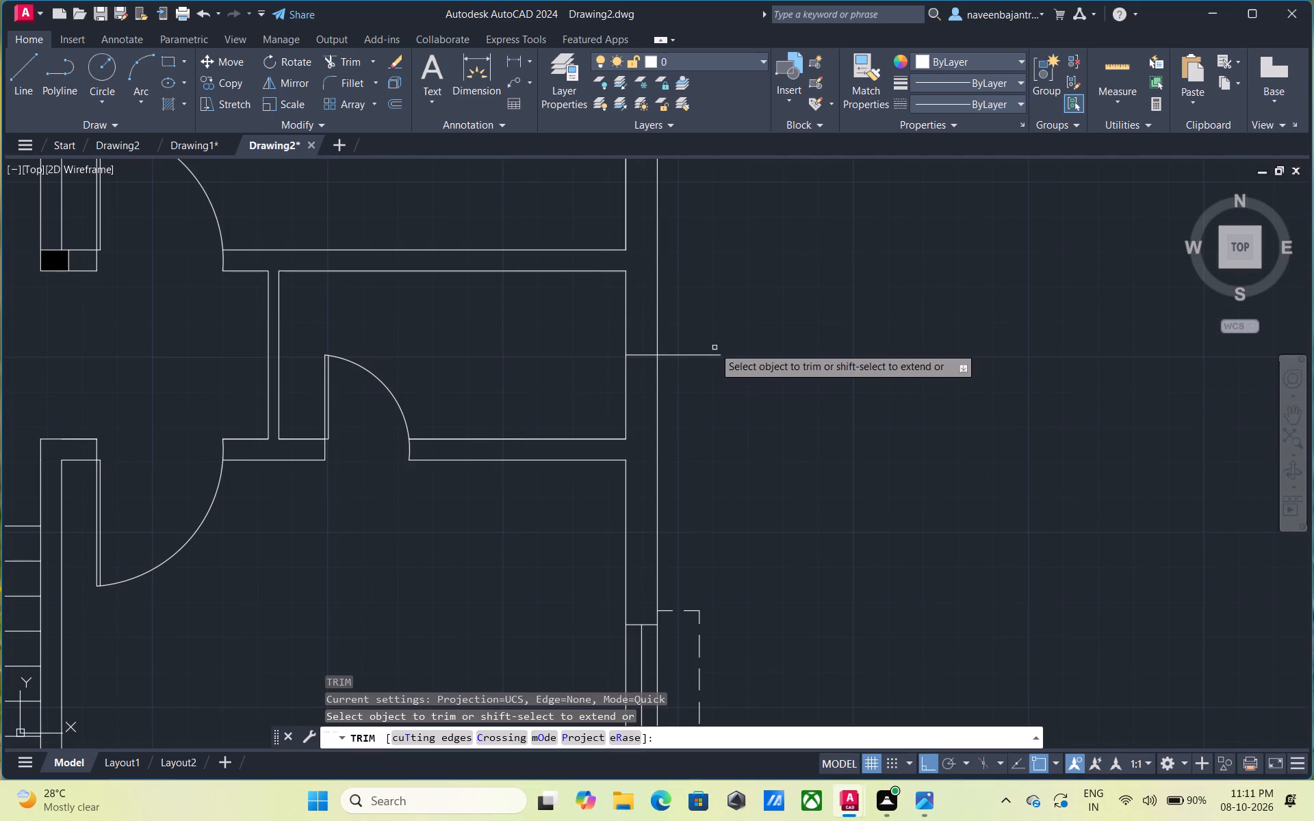
click(706, 354)
key(Escape)
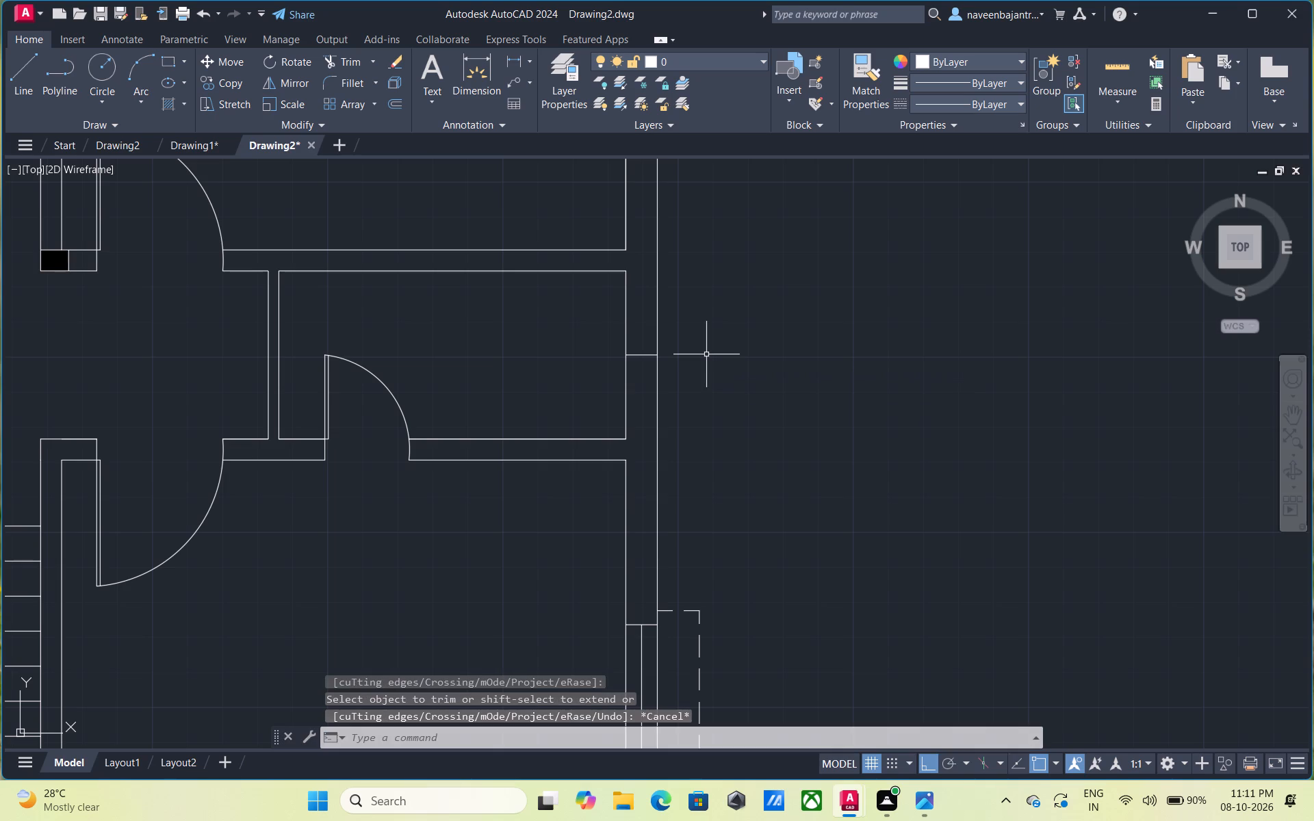
Offset the line across the small middle room's right wall 1' upward and 1' downward to mark the window ends.
text(o)
key(space)
key(space)
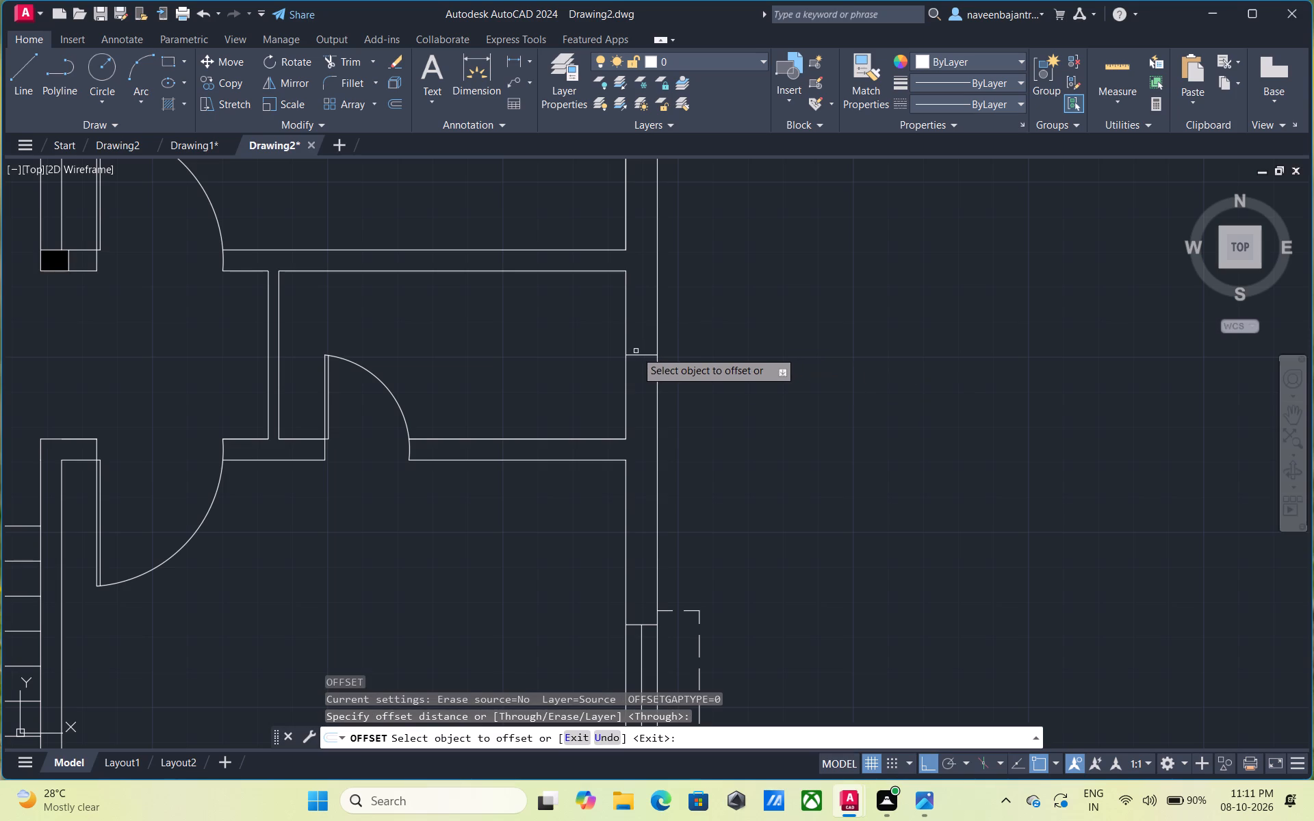
click(636, 352)
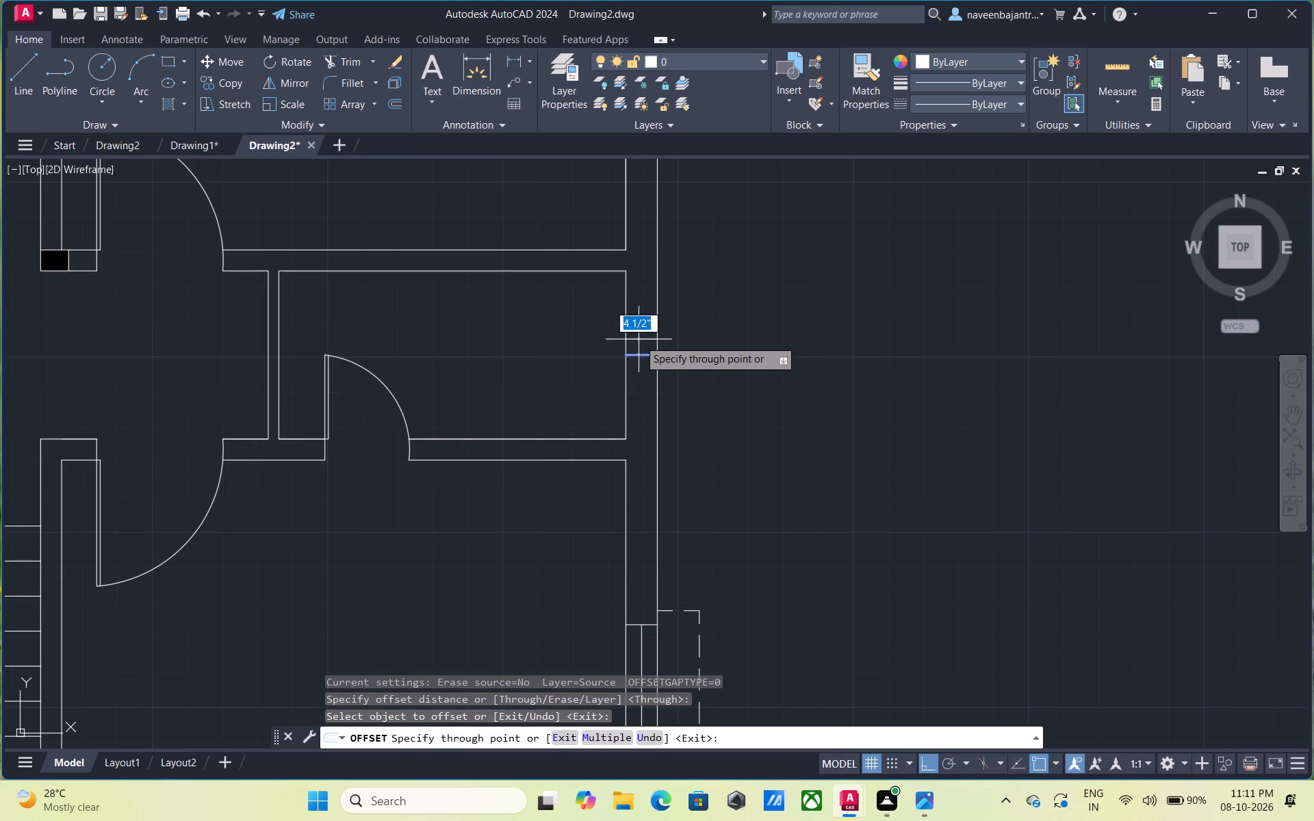
key(1)
key(apostrophe)
key(Return)
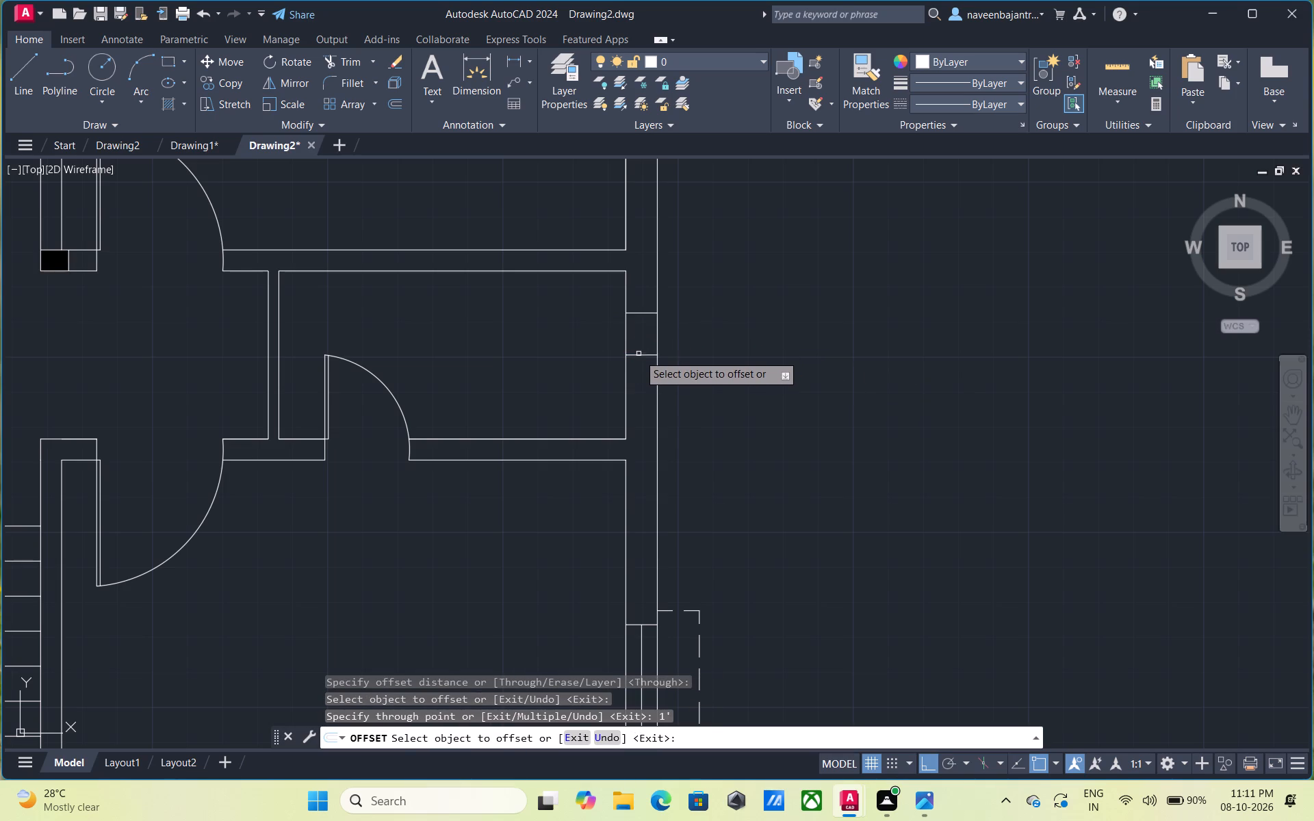
click(639, 354)
text(1')
key(Return)
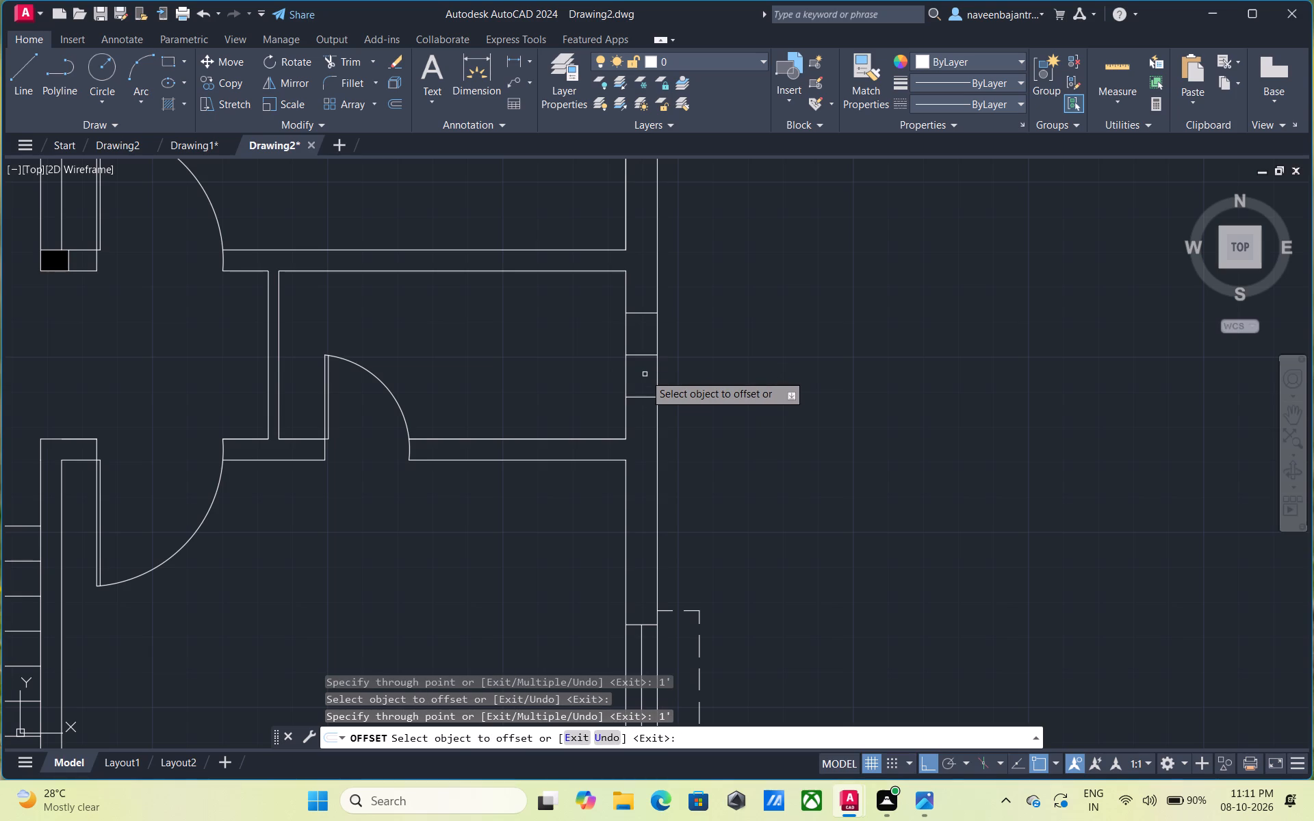
key(Escape)
Trim away the centre line between the two window end lines in the small middle room's right wall.
text(tr)
key(space)
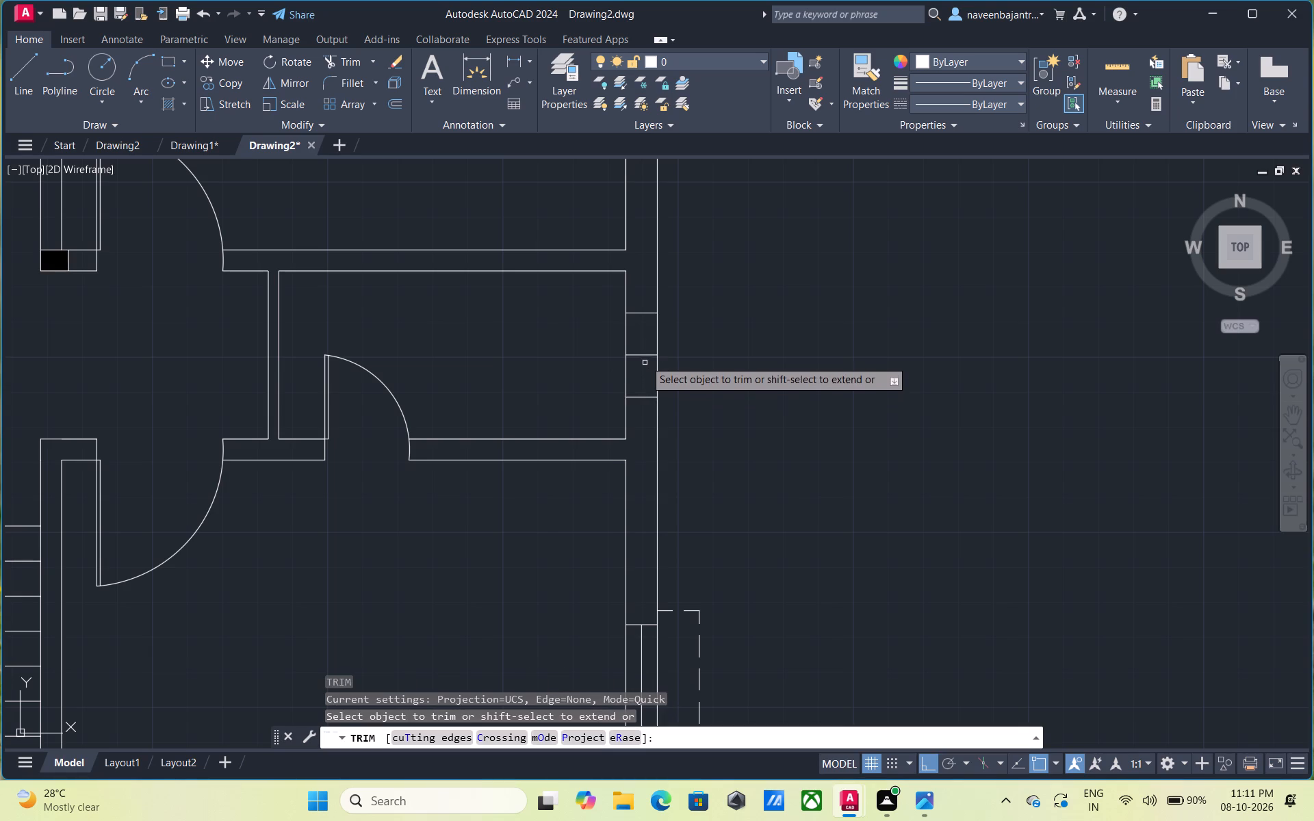
click(645, 353)
key(Escape)
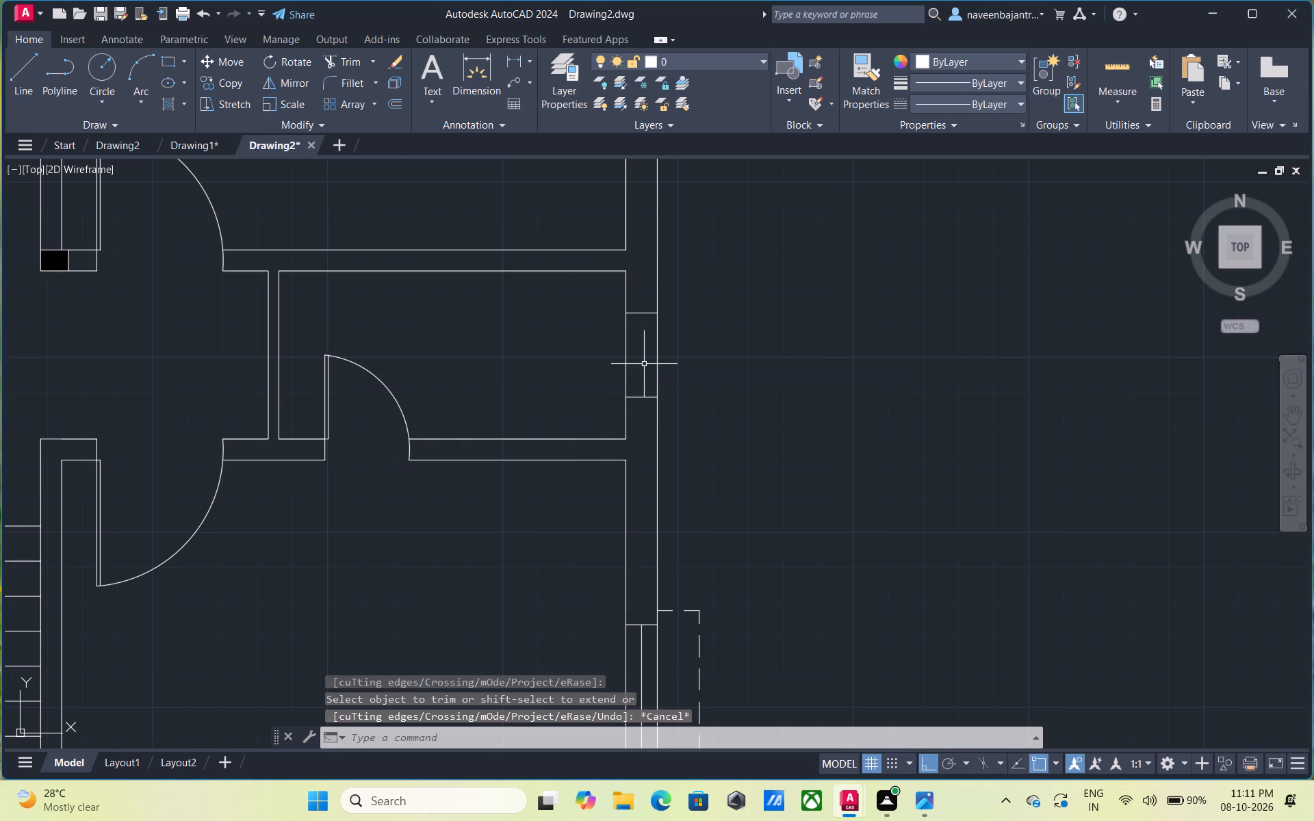
Offset the small middle room's right inner wall line 4.5" into the wall as the window's centre line.
text(o)
key(space)
key(space)
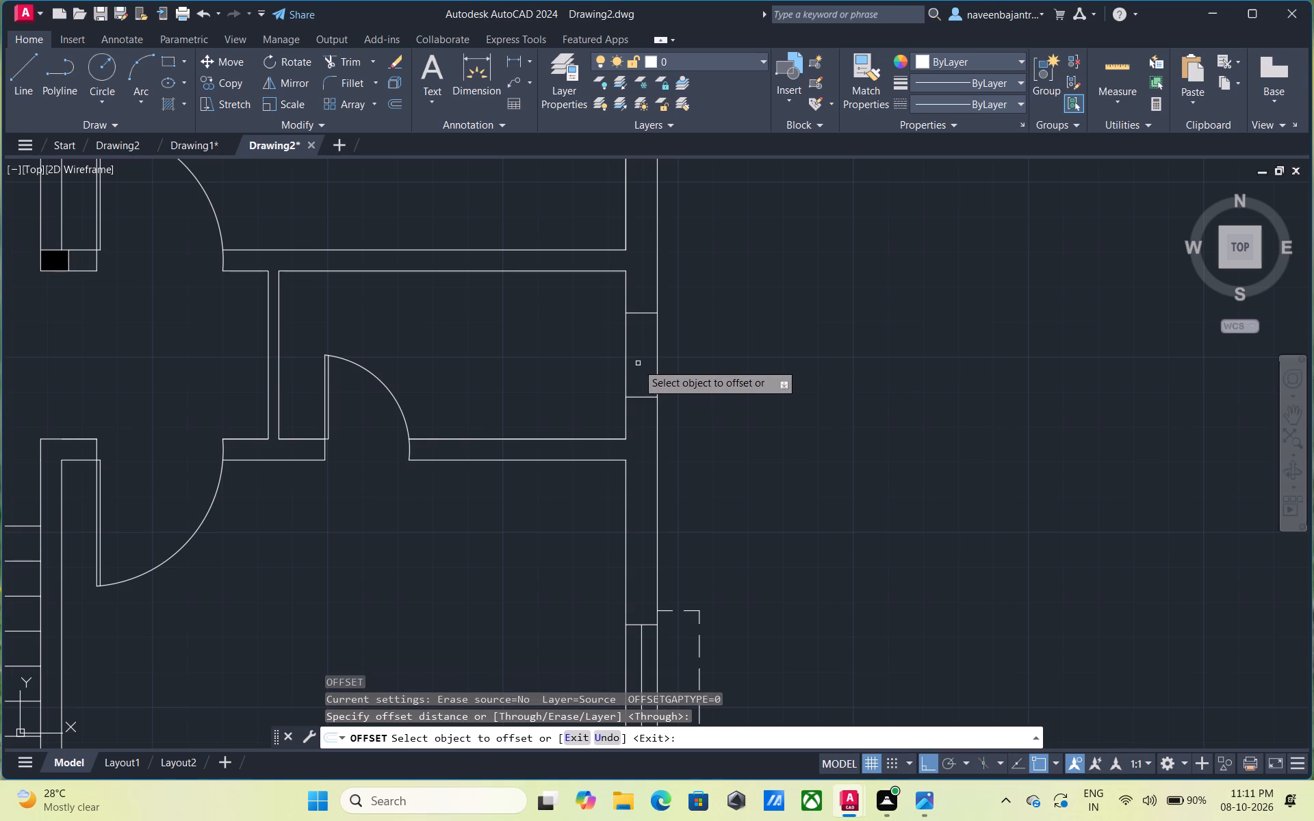
click(626, 368)
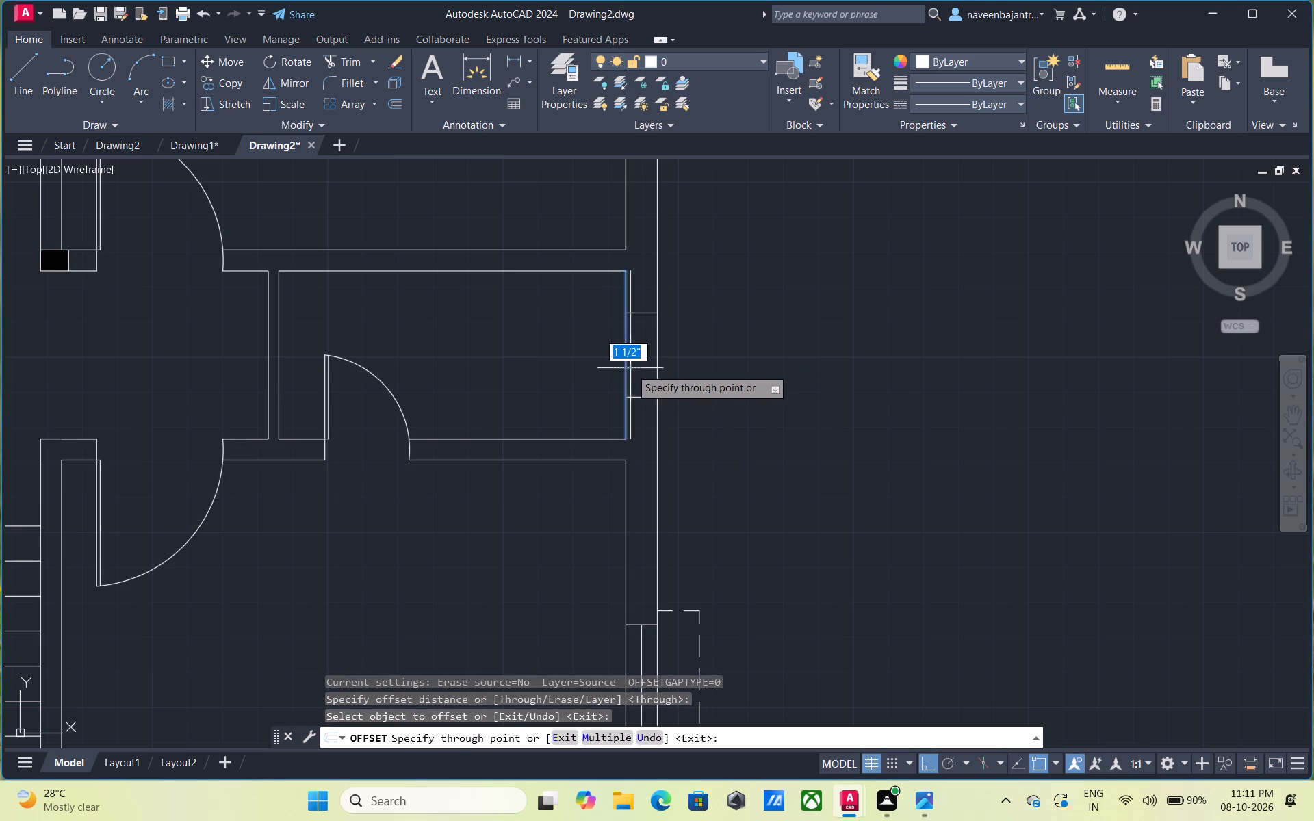
text(4.5)
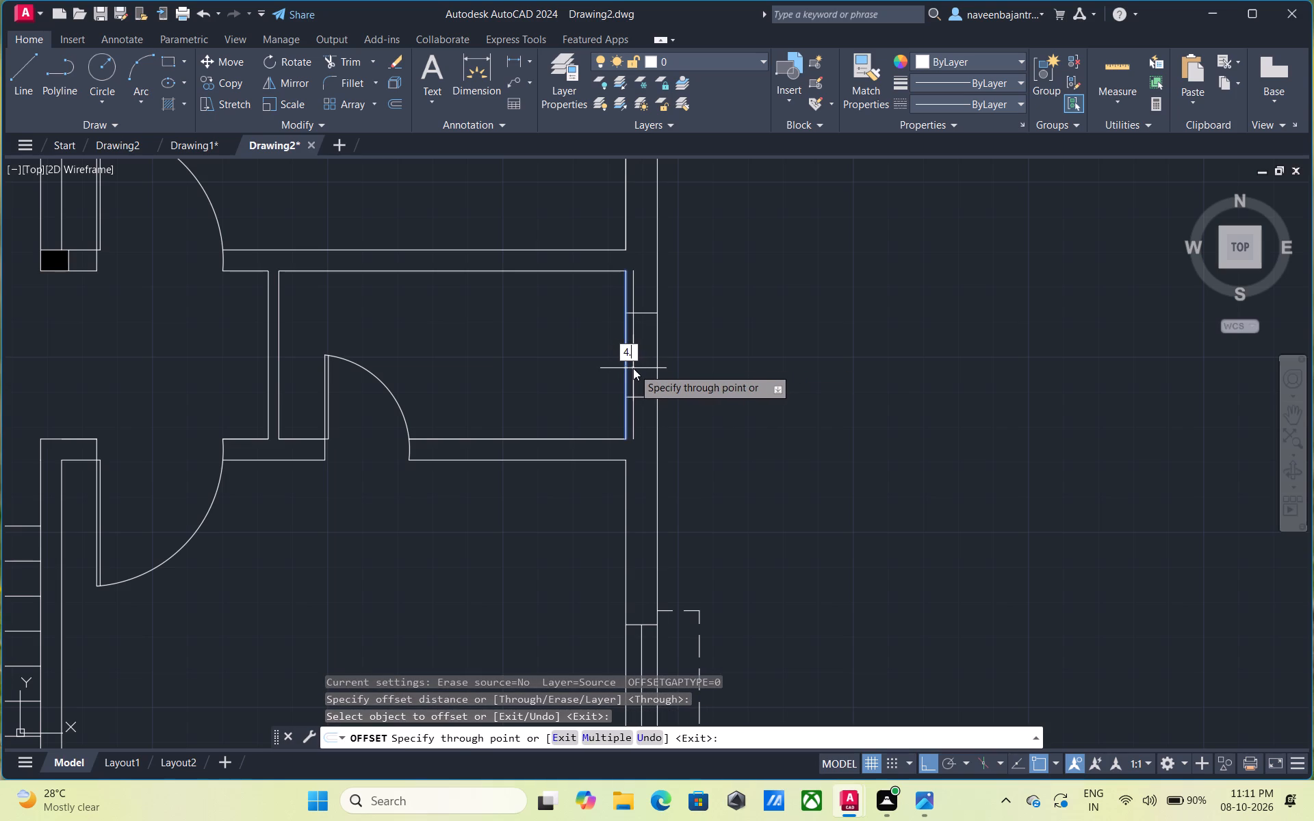
key(shift+quotedbl)
key(Return)
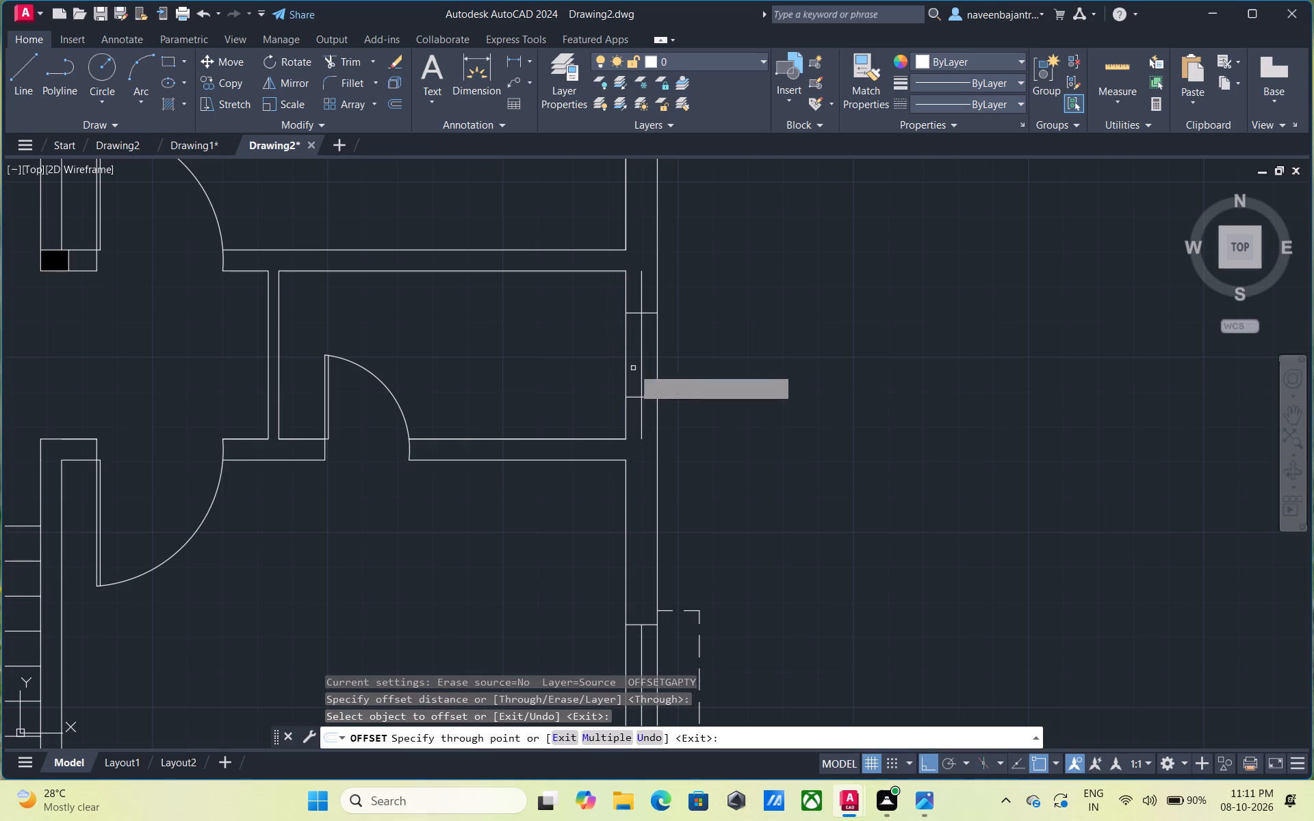
key(Escape)
Trim the 4.5" offset line beyond both window end lines in the small middle room's right wall.
text(tr)
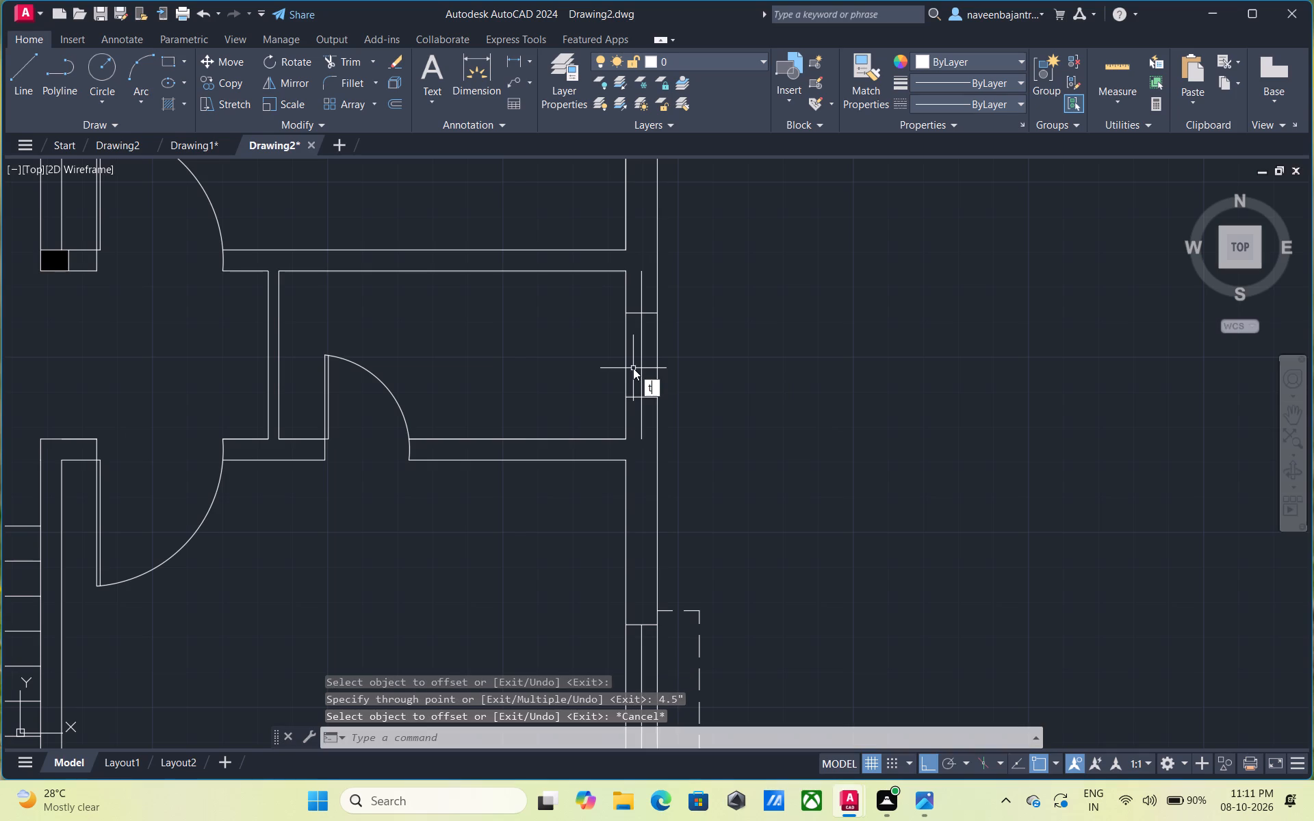
key(space)
click(641, 302)
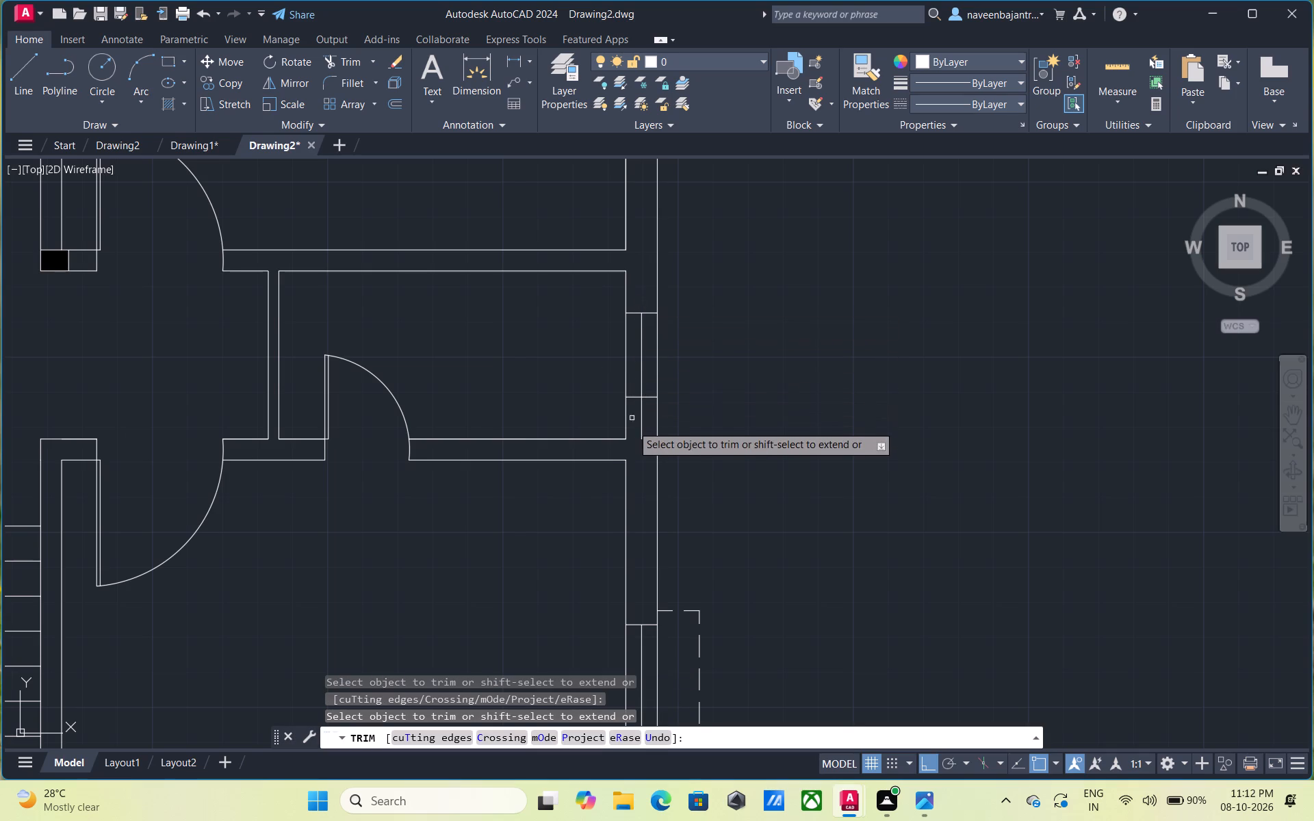
click(641, 426)
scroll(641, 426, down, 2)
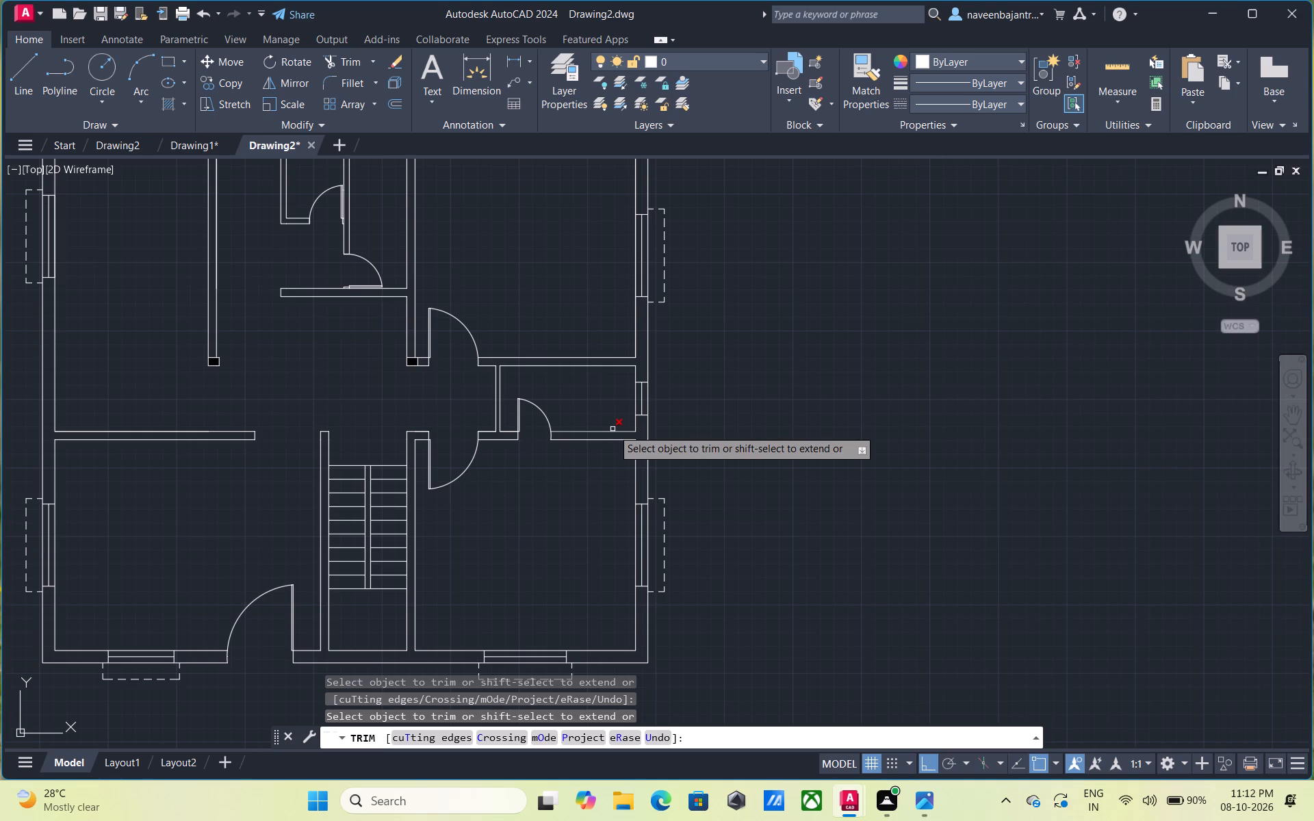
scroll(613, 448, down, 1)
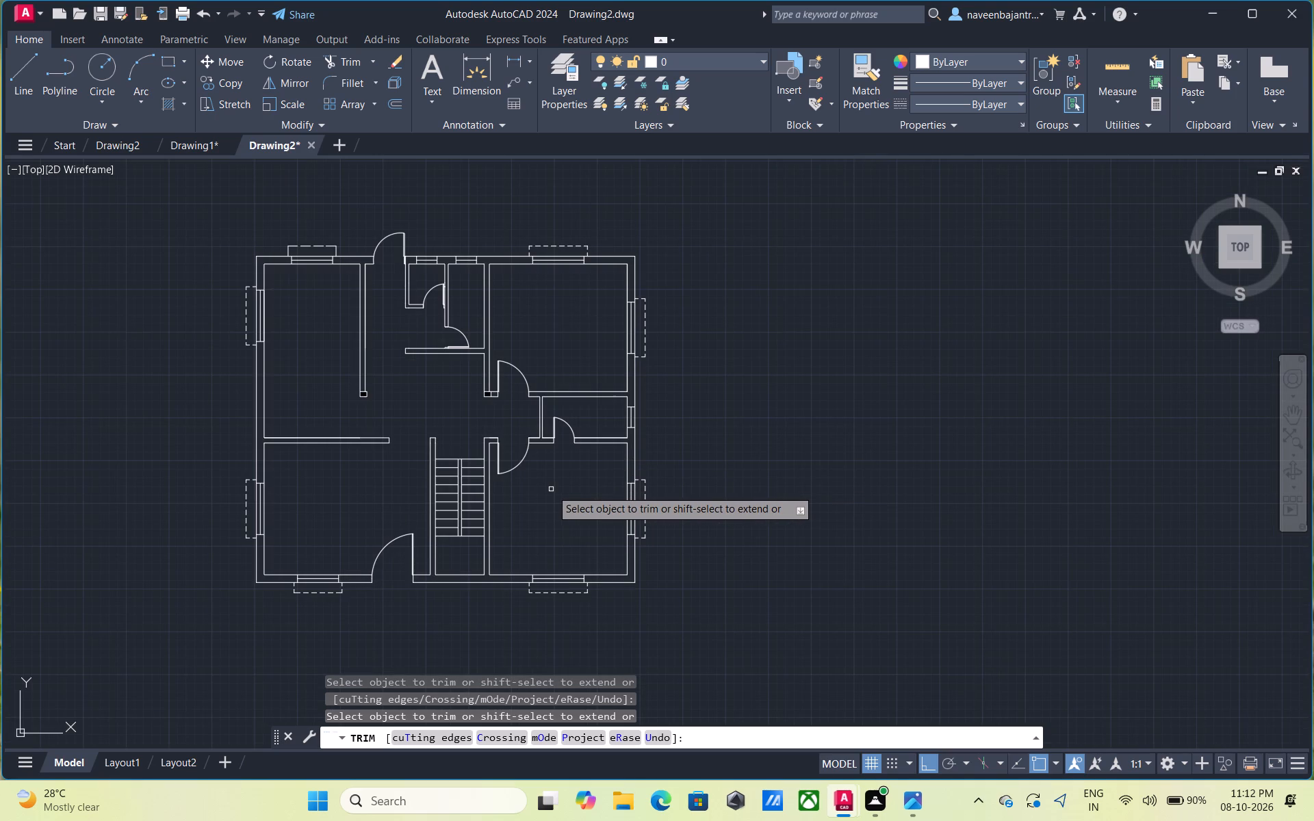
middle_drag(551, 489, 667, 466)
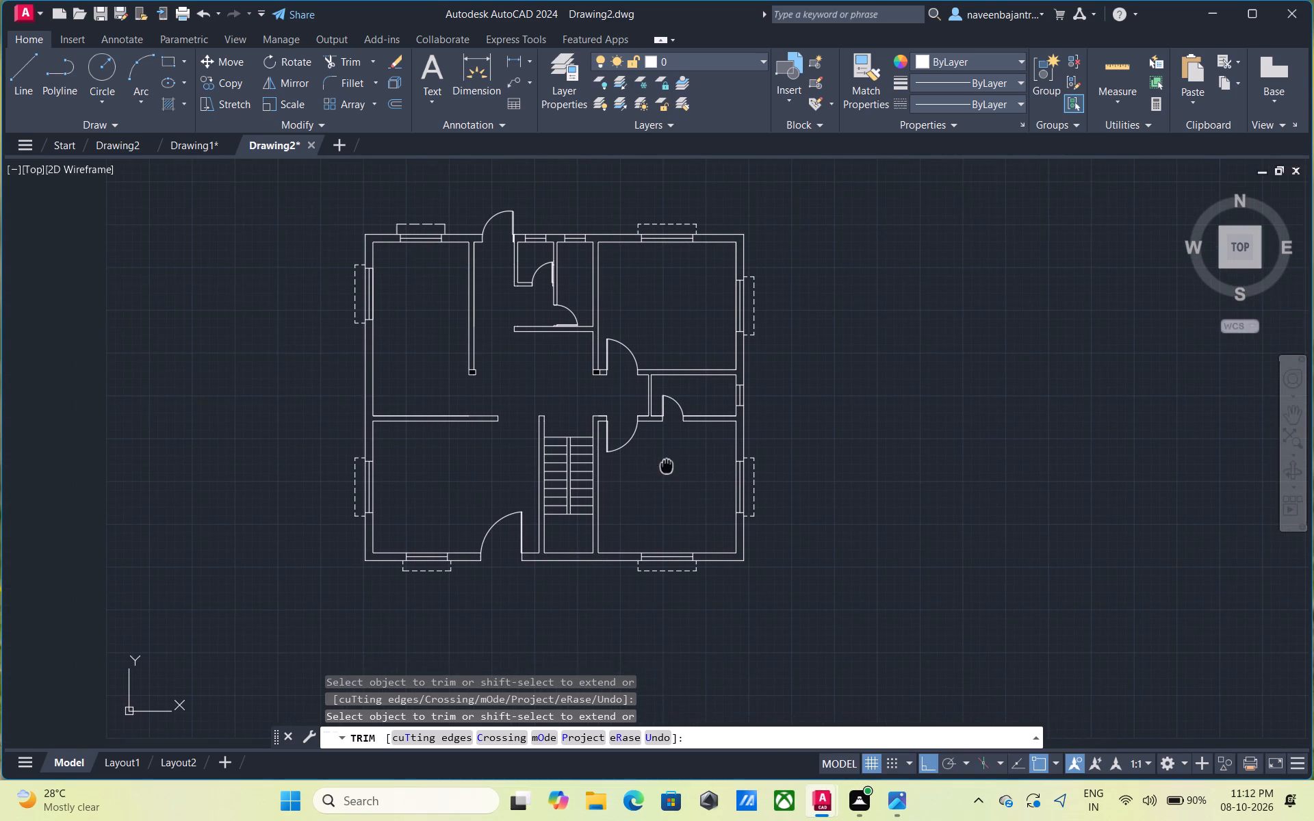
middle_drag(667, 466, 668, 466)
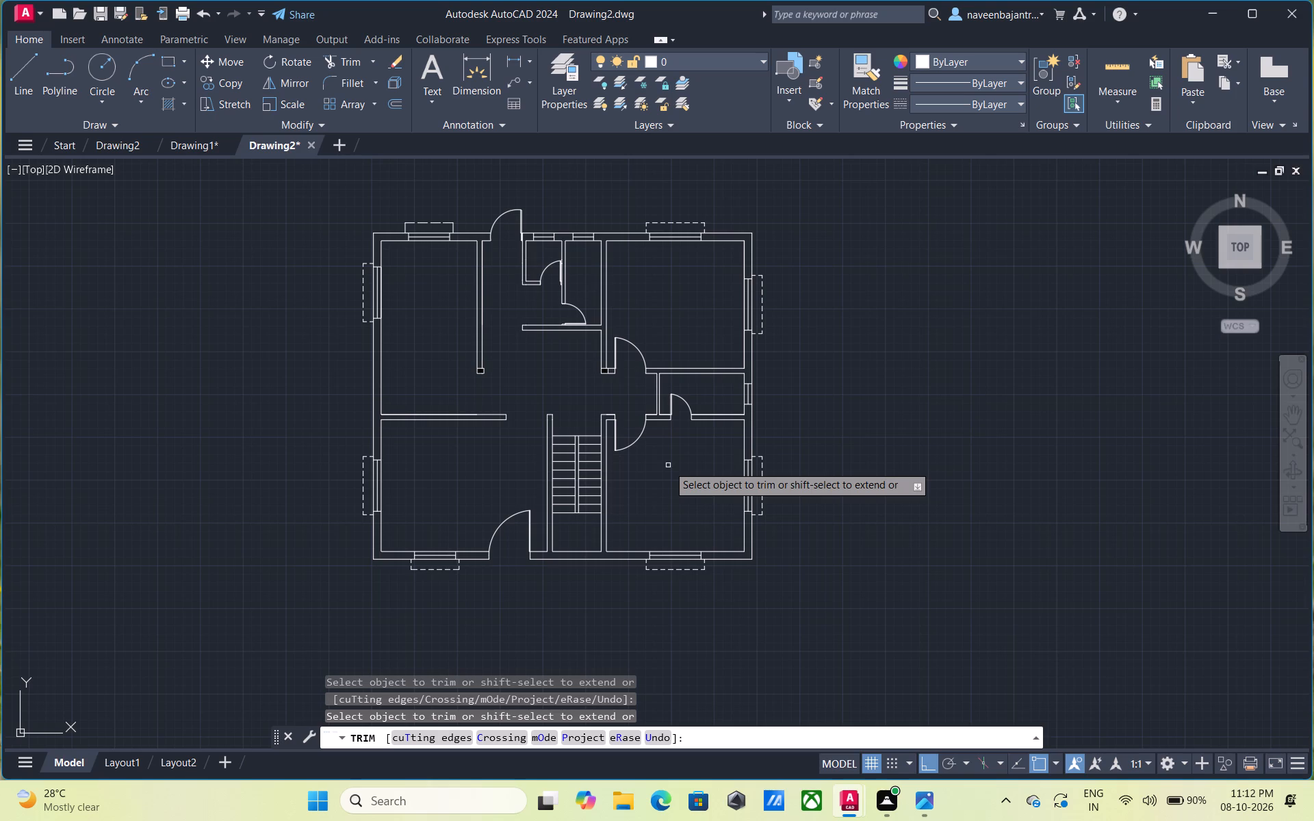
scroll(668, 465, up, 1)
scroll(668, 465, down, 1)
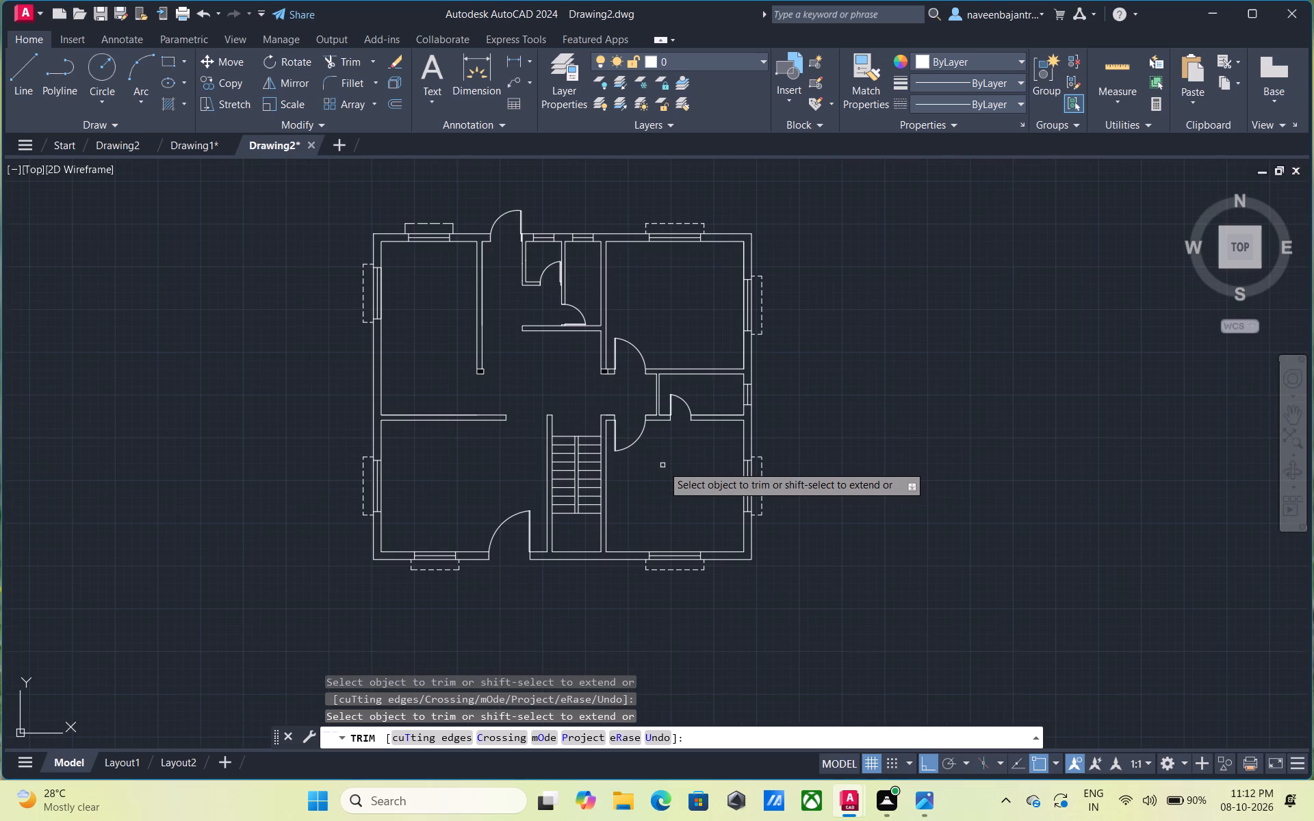
Insert the Kitchen Layout block from the DesignCenter sample Kitchens.dwg into empty space to the left of the floor plan.
key(Escape)
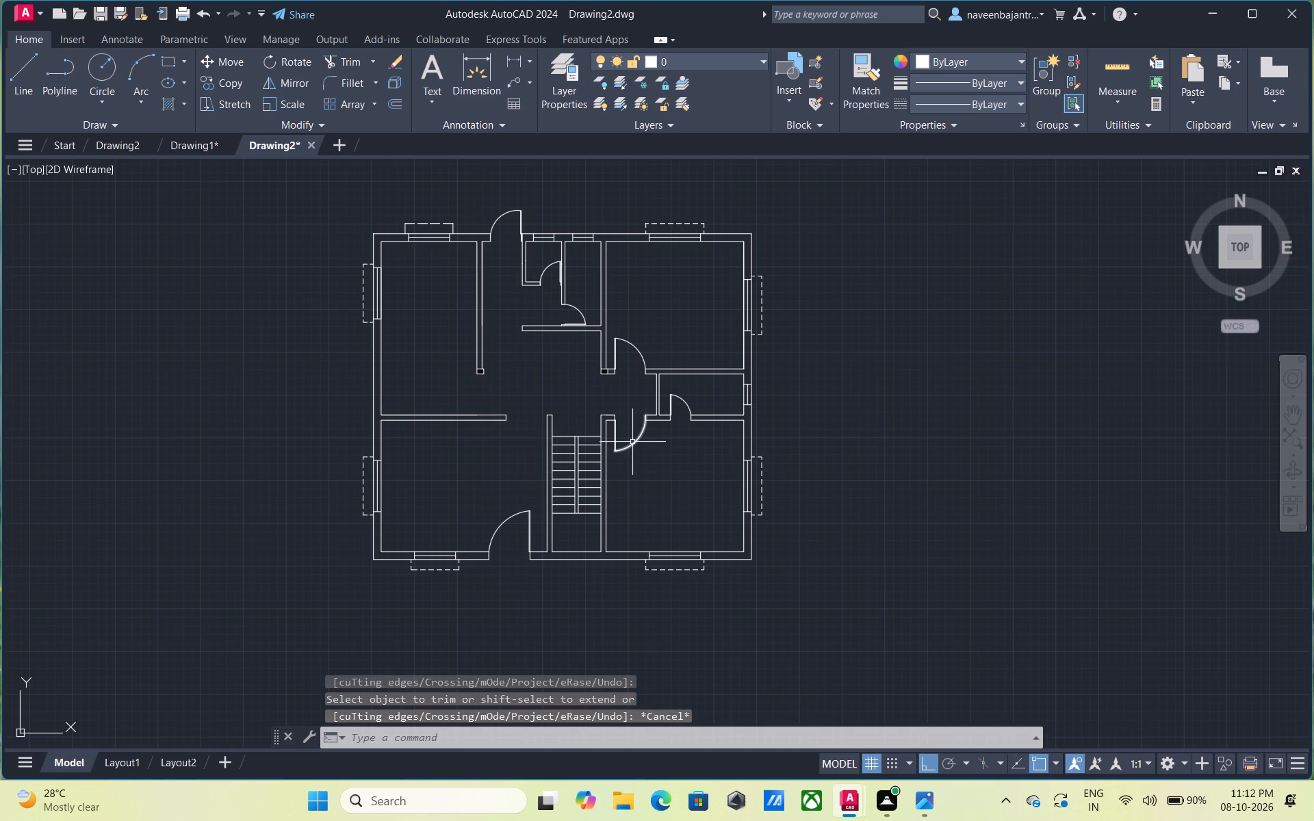
text(dc)
key(space)
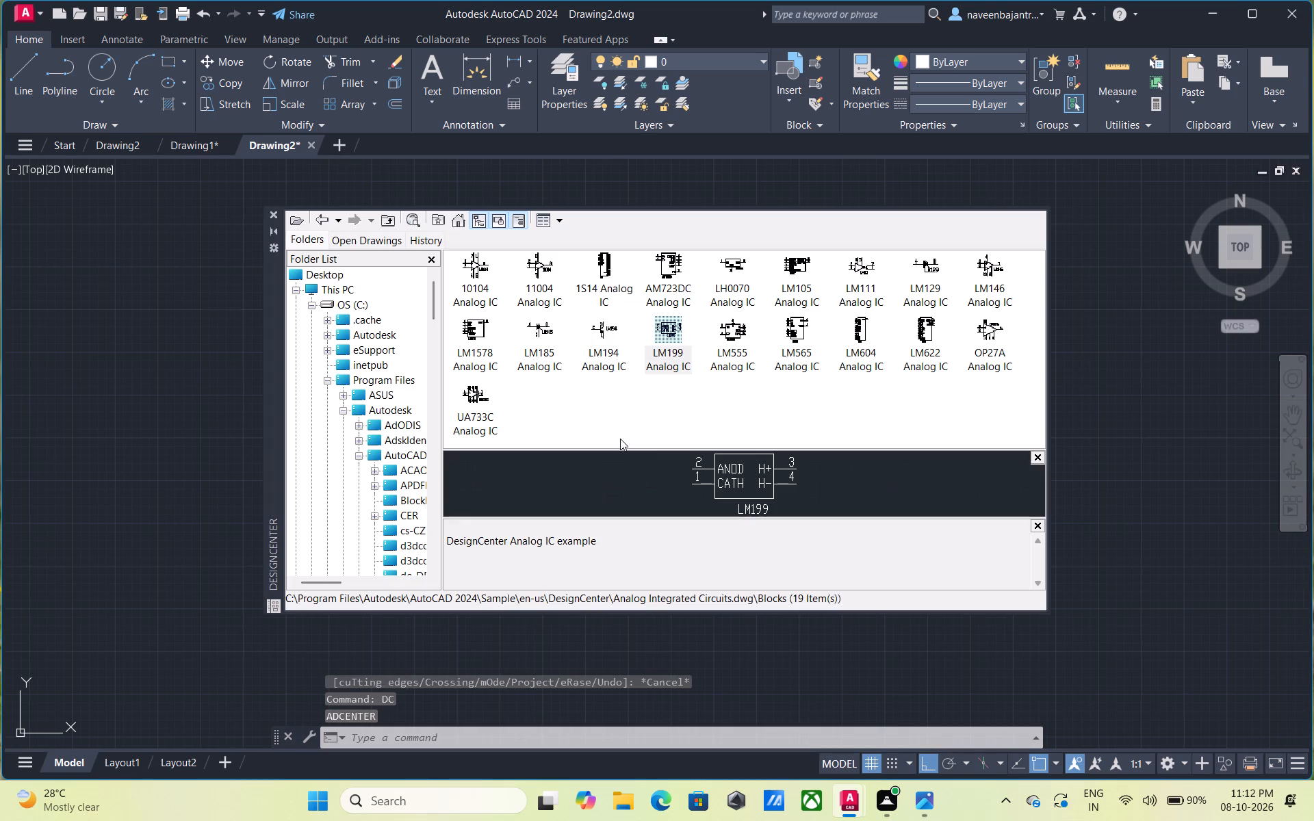
click(331, 224)
click(331, 224)
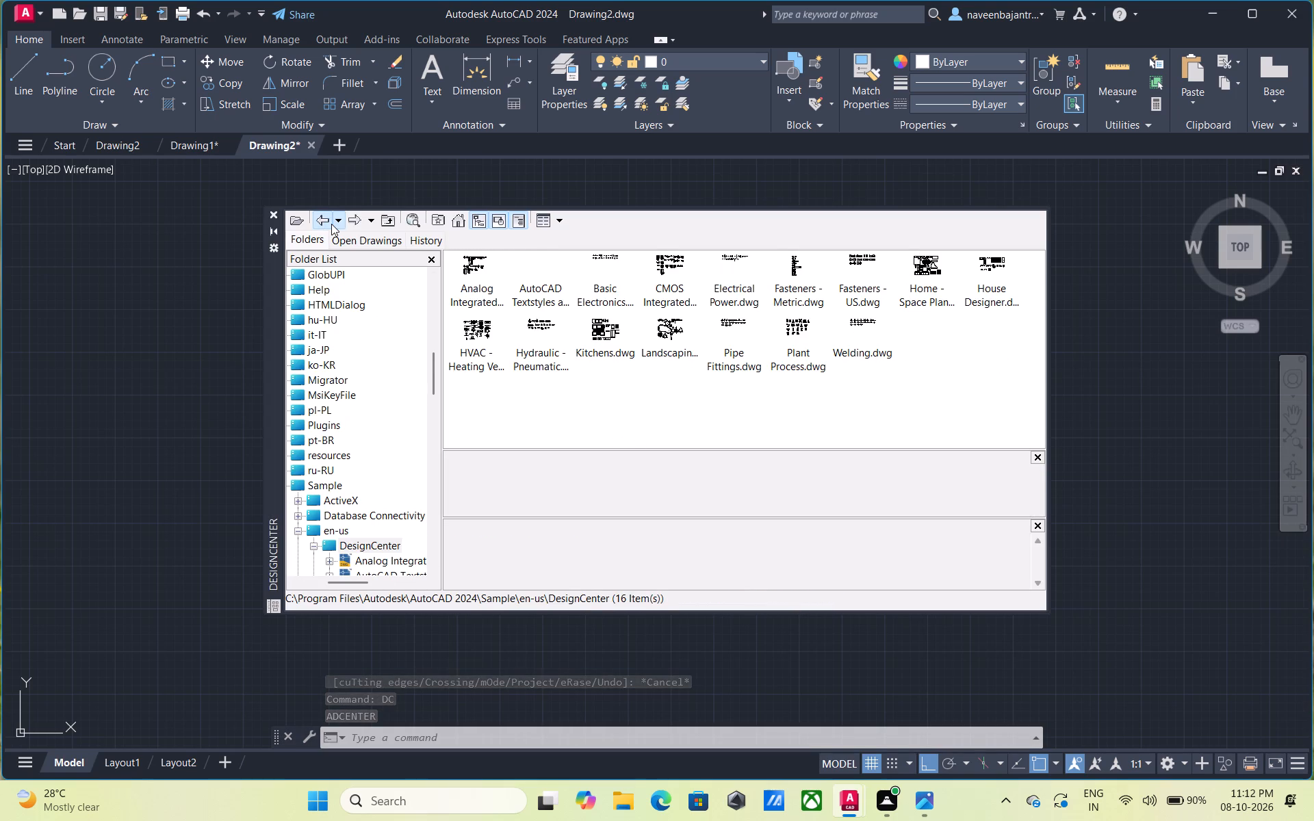
click(331, 224)
double_click(489, 281)
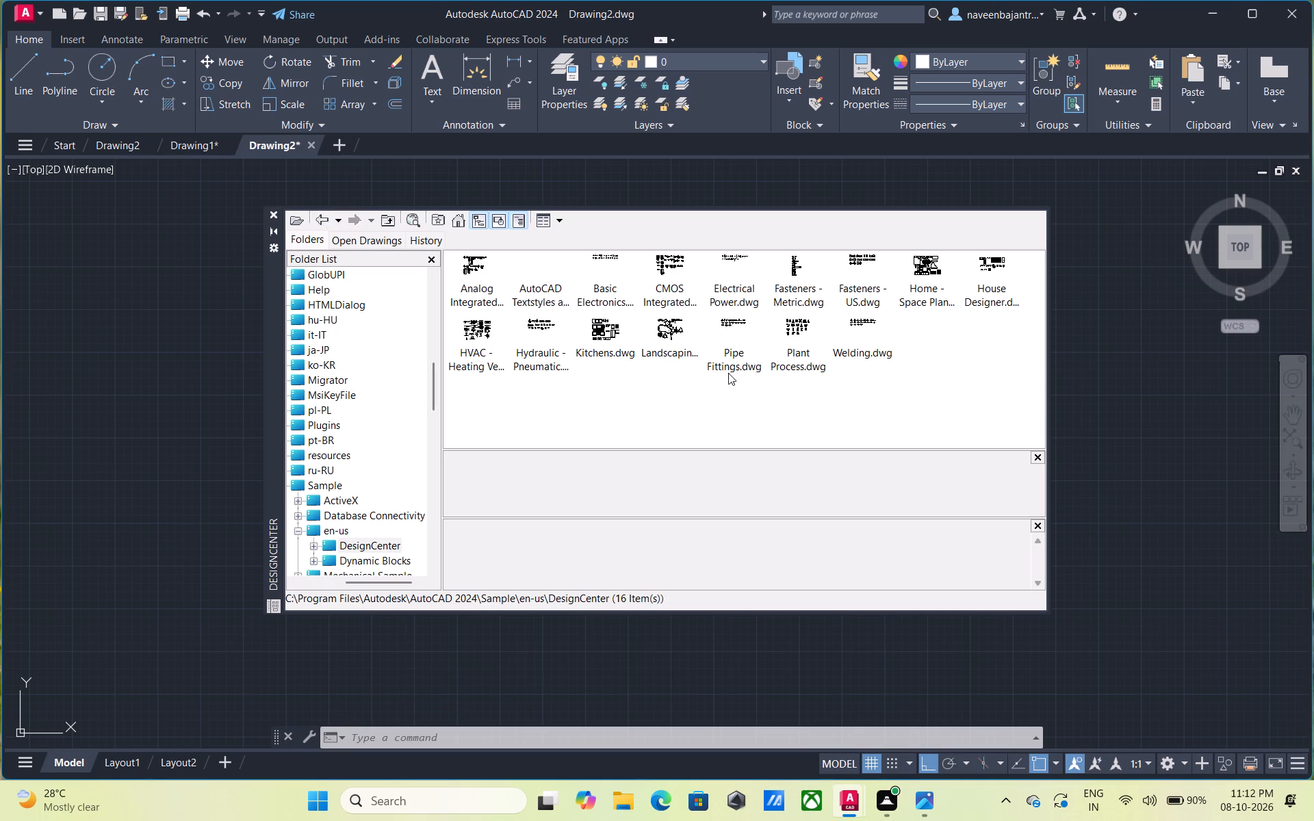
double_click(593, 340)
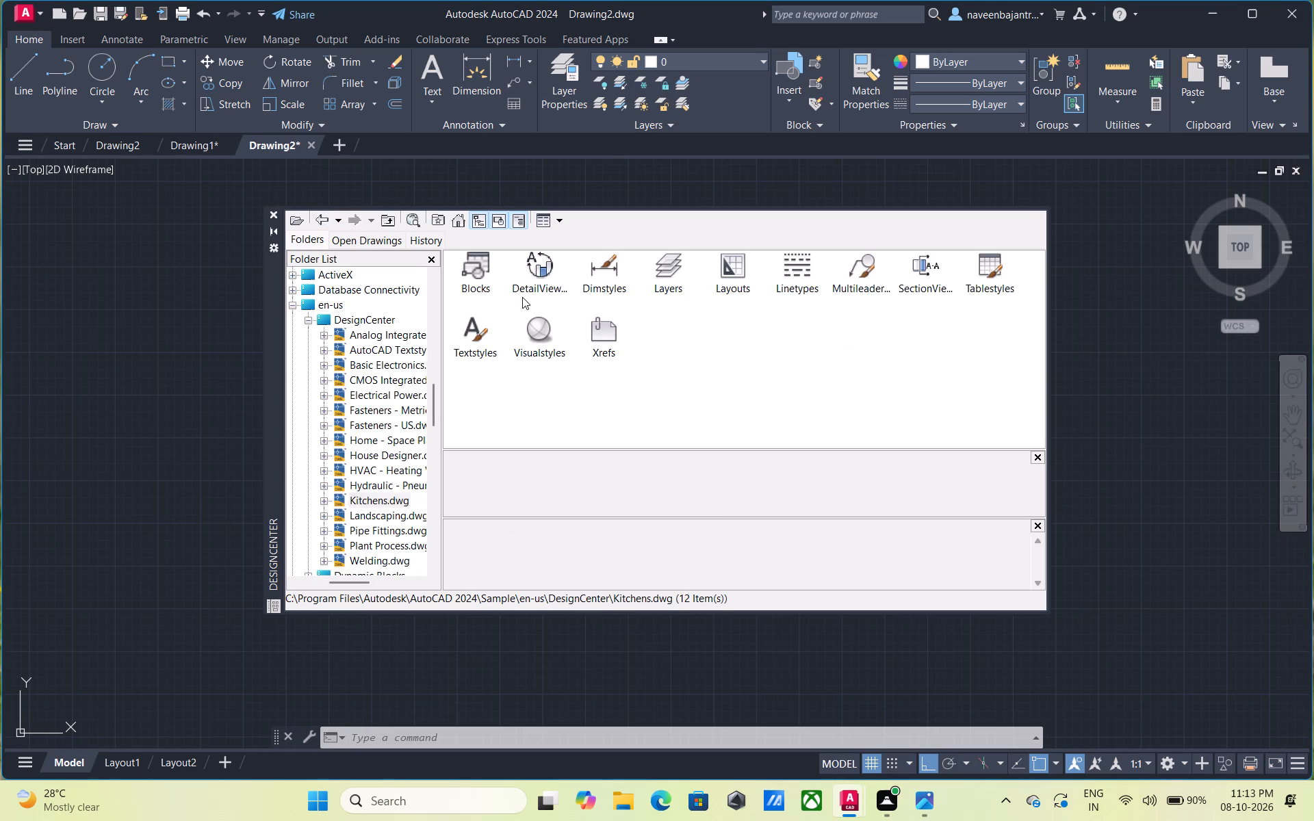
double_click(485, 280)
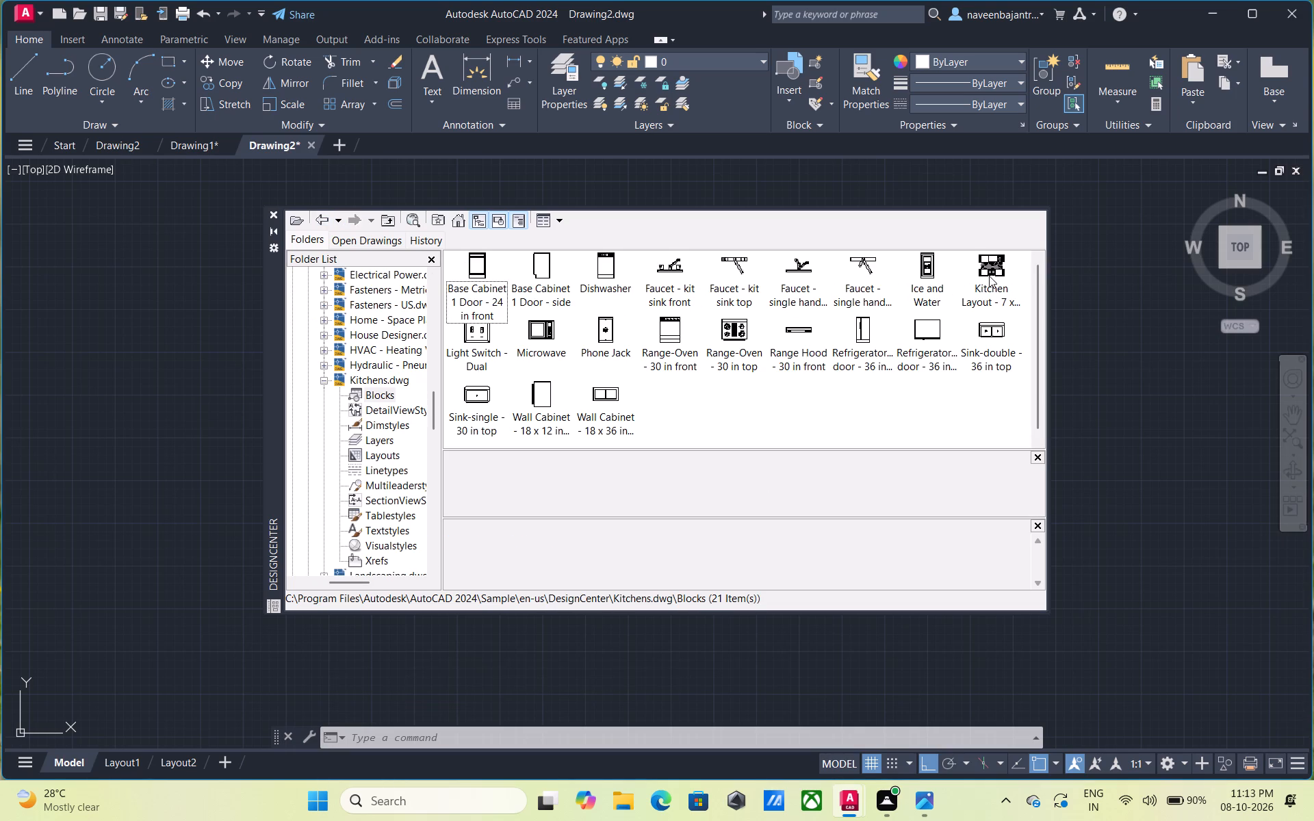
drag(990, 272, 124, 391)
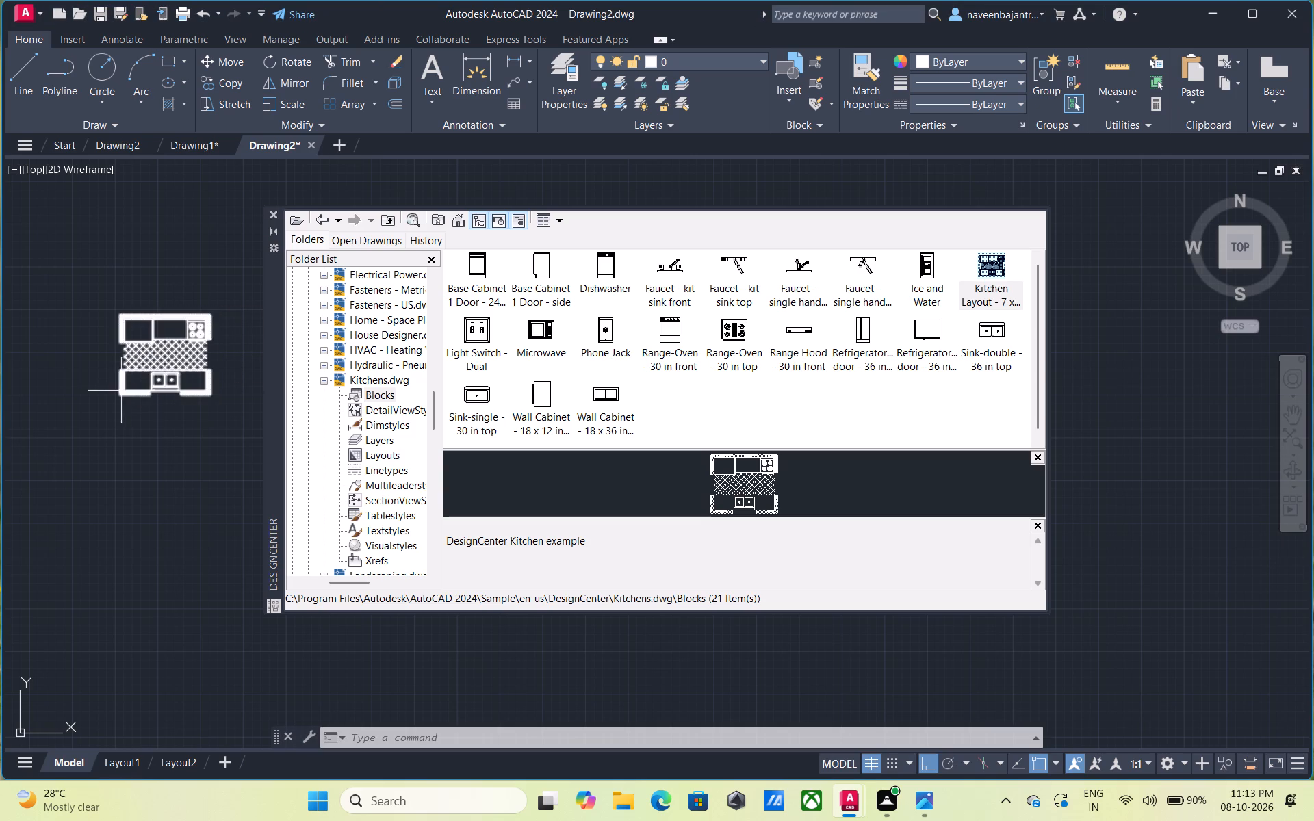
click(277, 212)
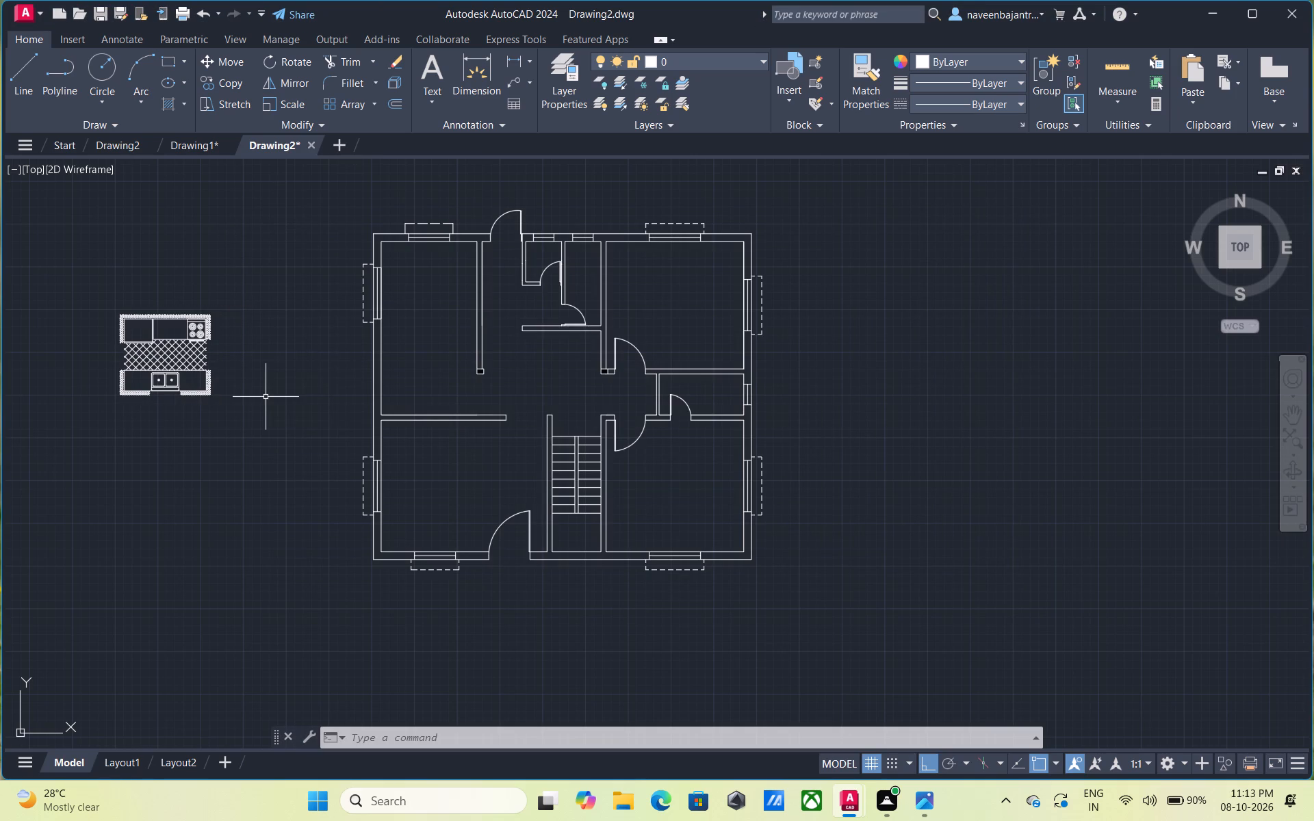
Rotate the kitchen layout block 180° about its lower-right corner.
click(209, 393)
text(ro)
key(space)
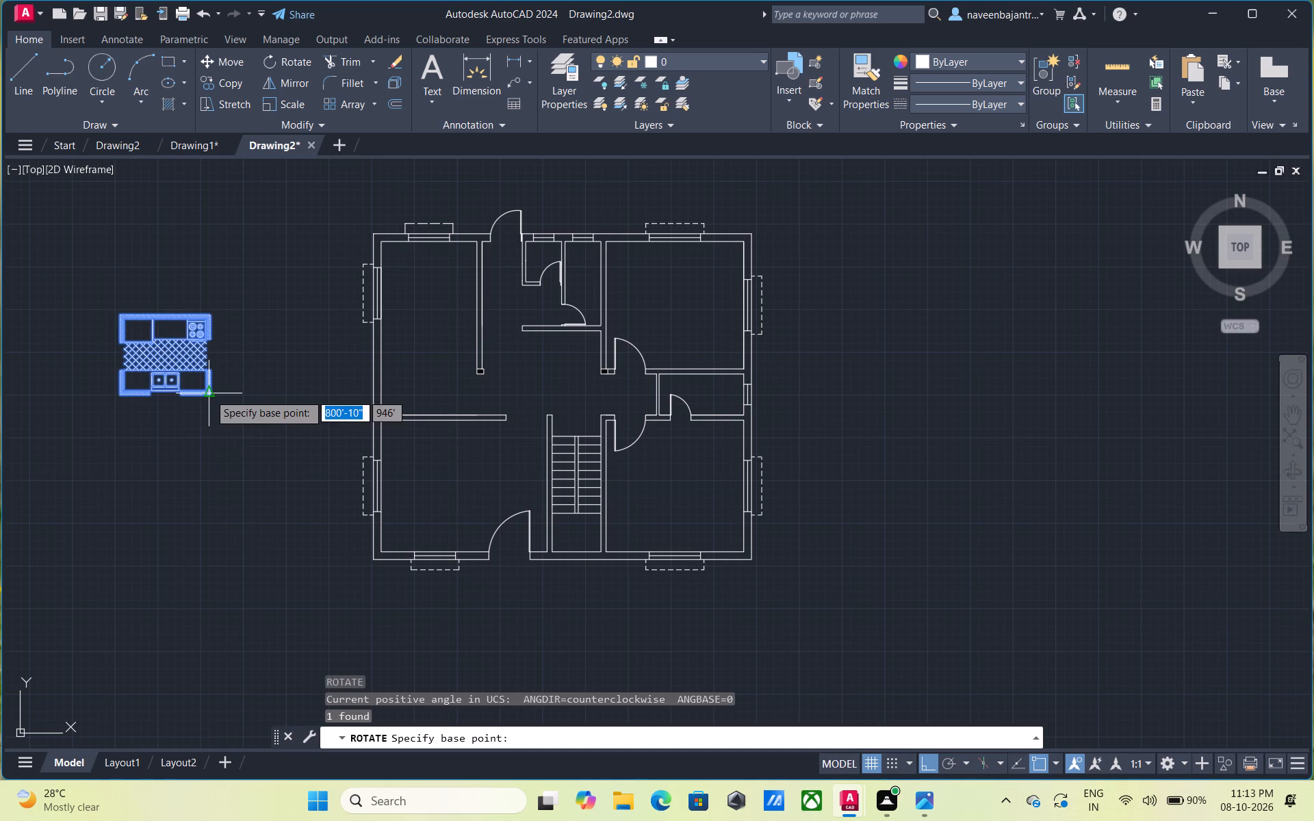
click(209, 393)
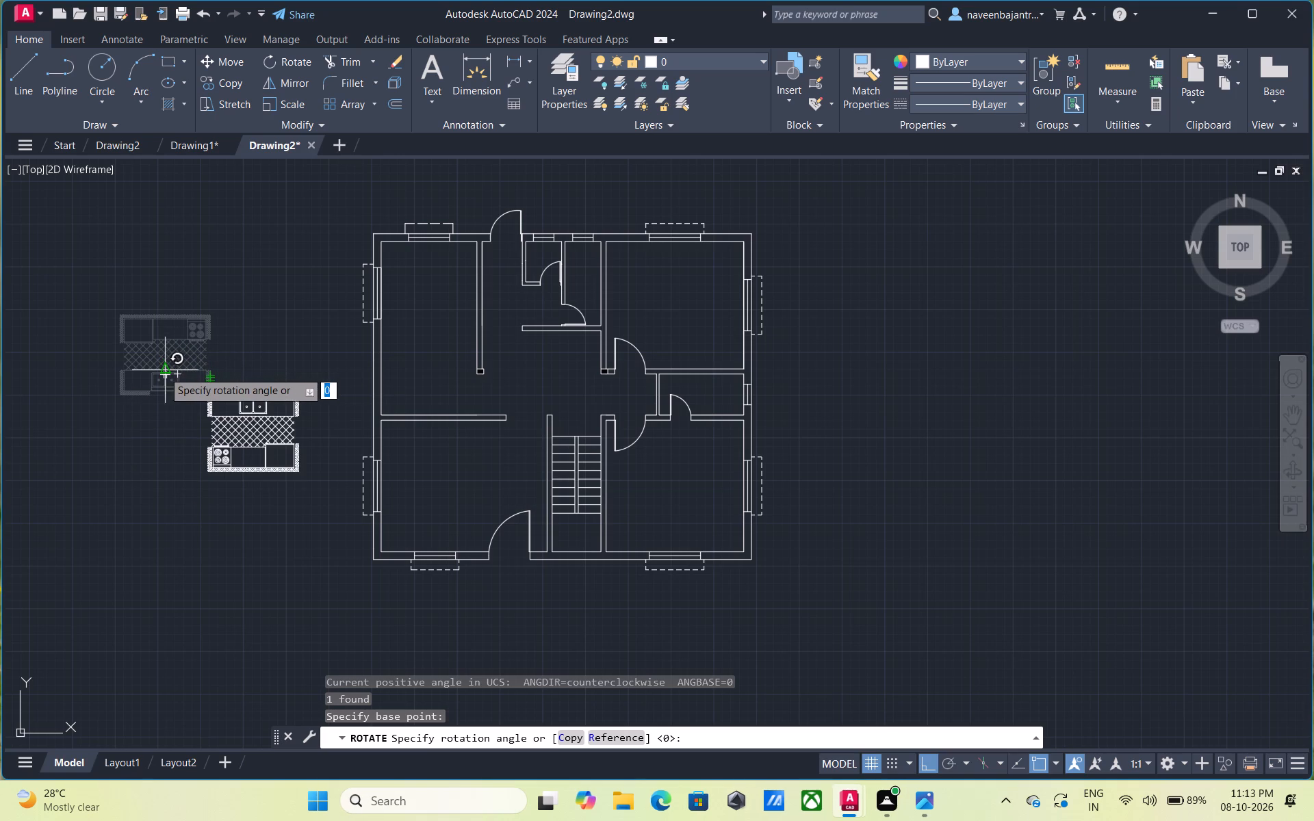
click(151, 405)
key(Escape)
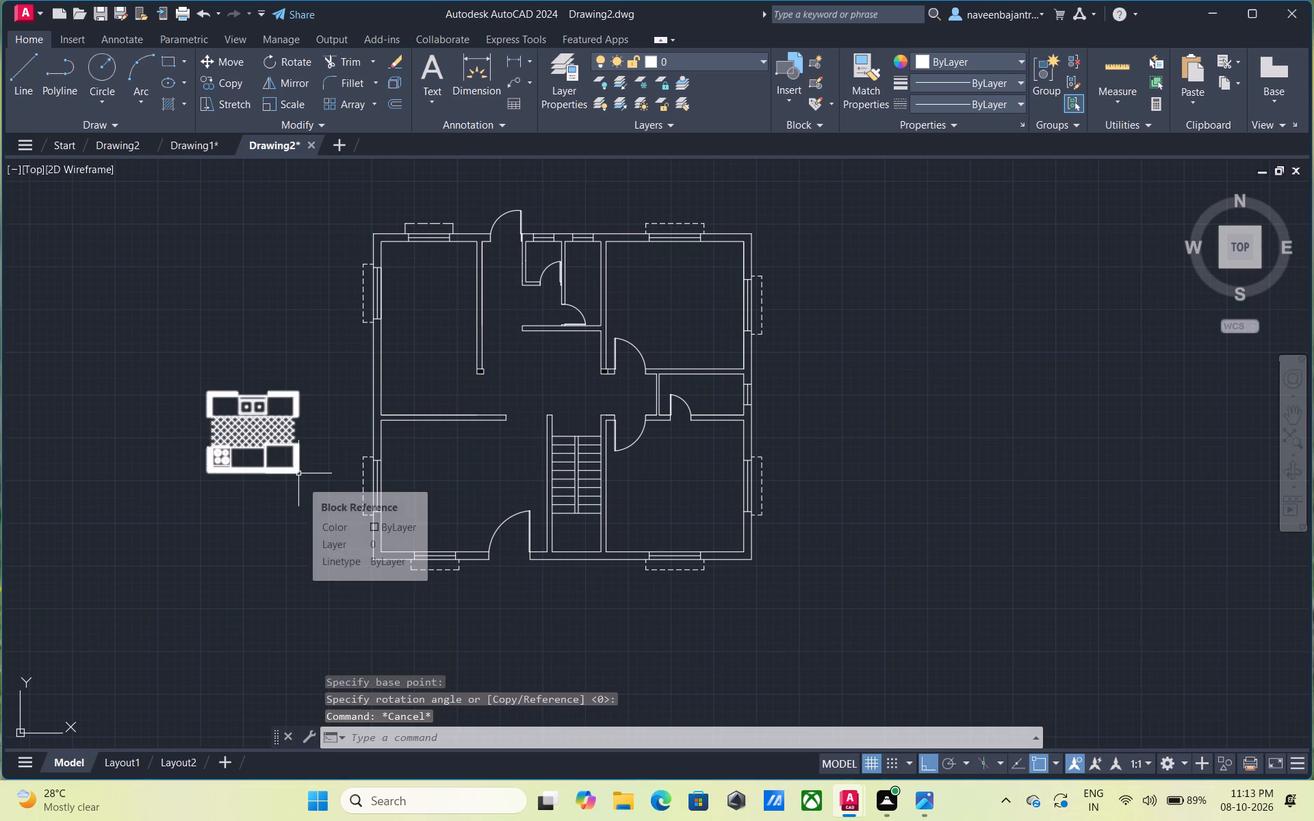
Move the kitchen layout block by its lower-right corner into the upper-left room, snapping it to the midpoint of the room's right partition line.
click(298, 473)
text(m)
key(space)
click(298, 473)
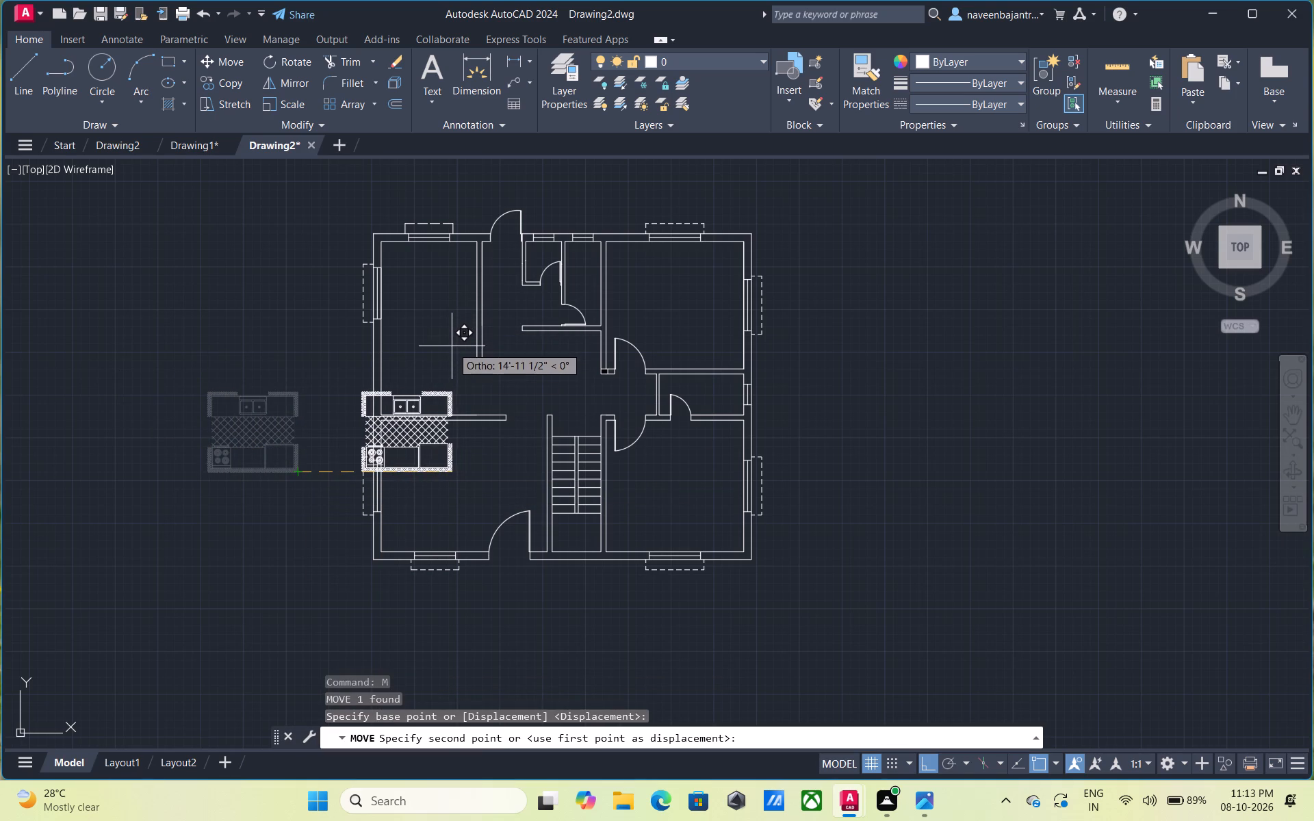
key(F8)
scroll(475, 329, up, 2)
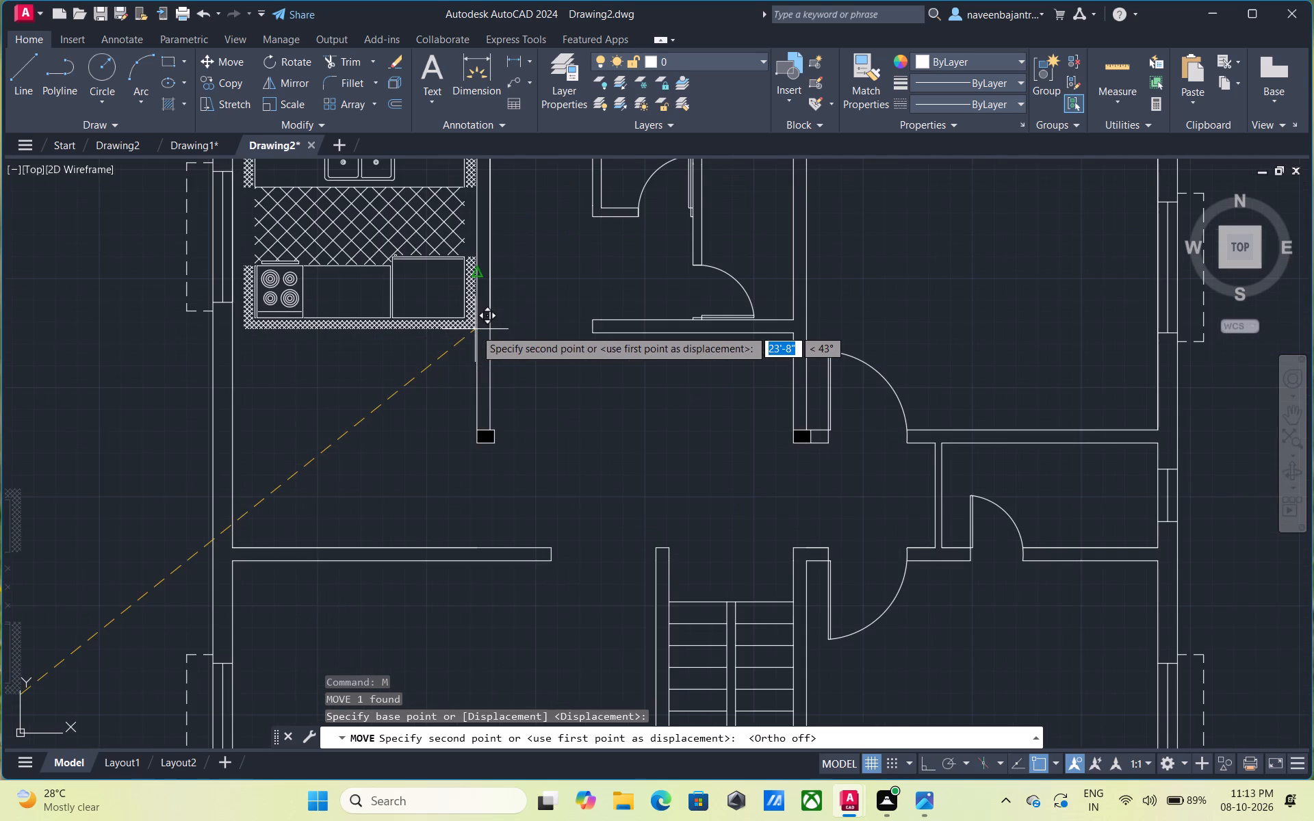
scroll(474, 330, down, 1)
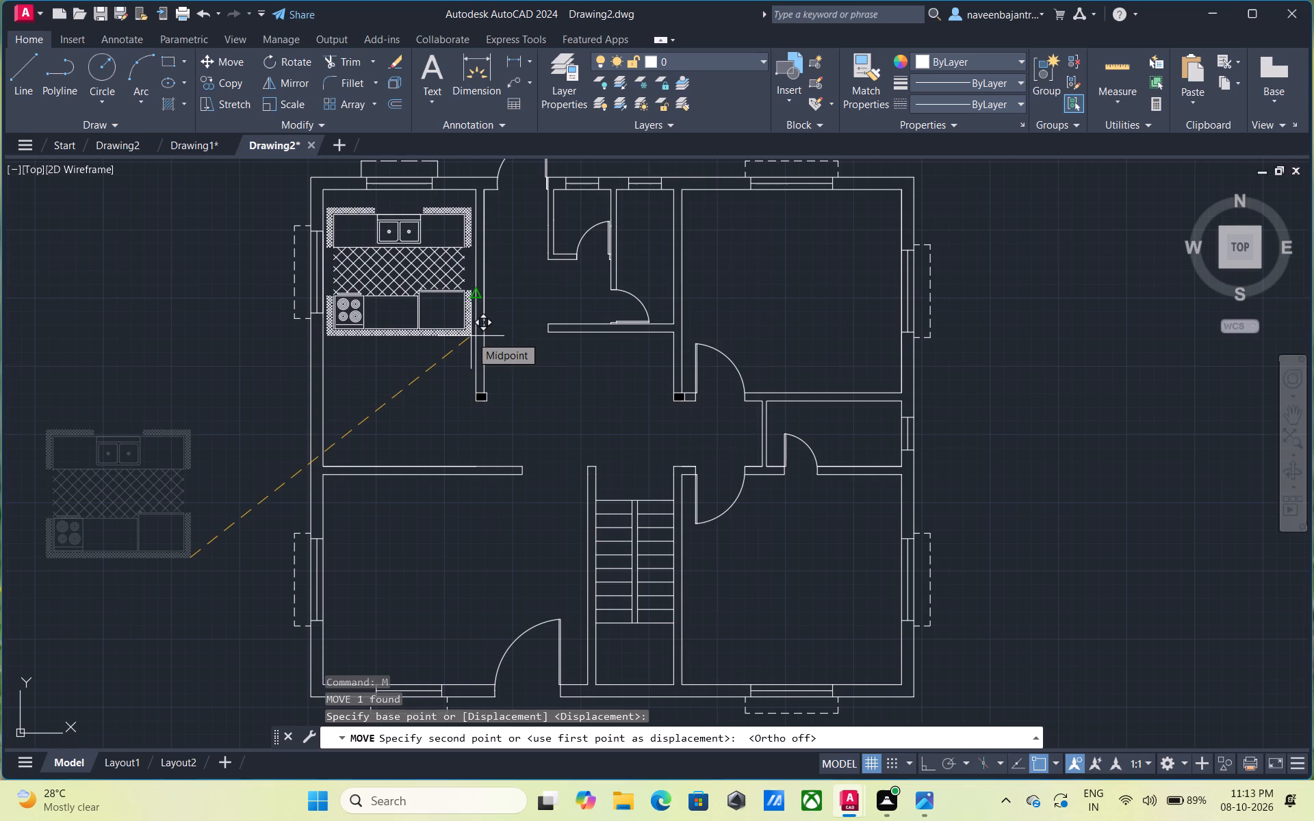
click(471, 336)
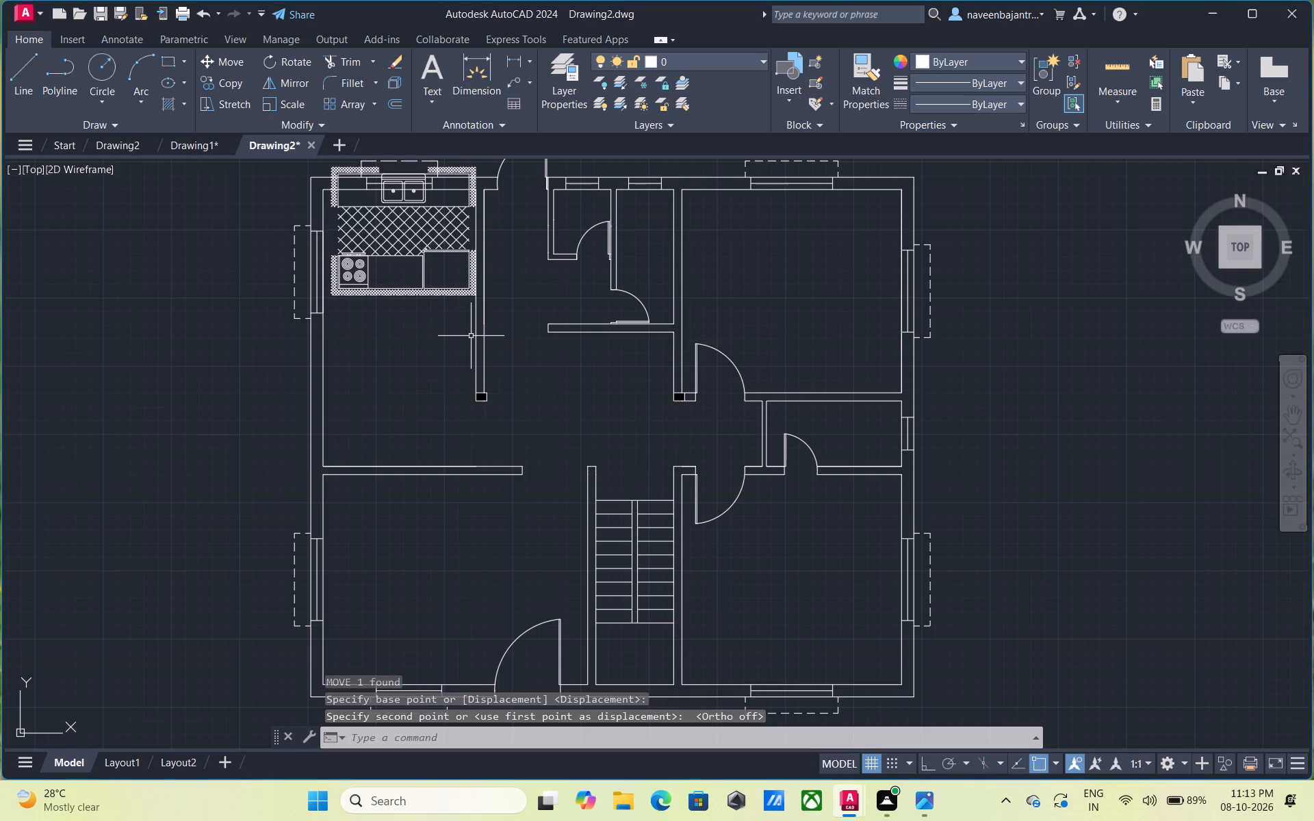
key(Escape)
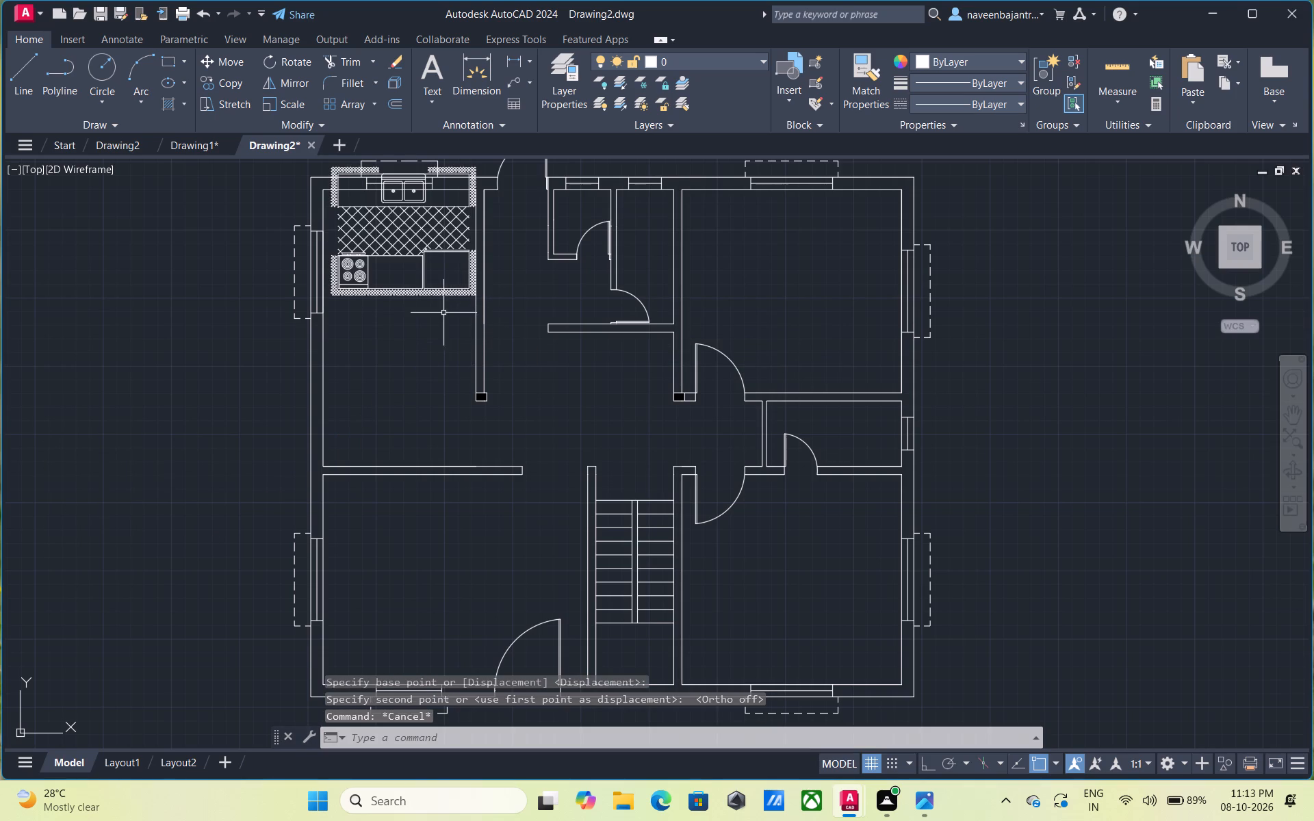
Move the kitchen layout block about 2'-3" down so it sits inside the upper-left room's walls.
click(438, 293)
text(m)
key(space)
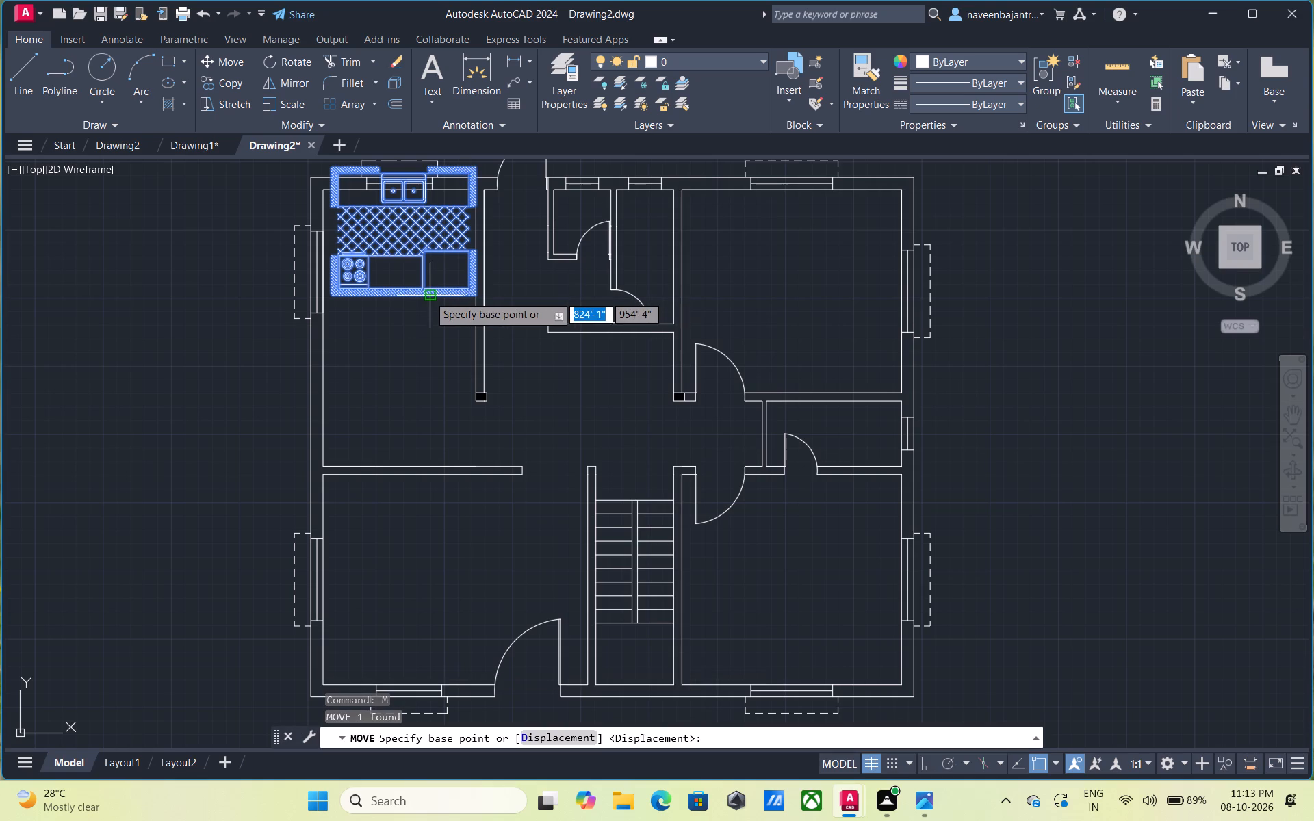
click(428, 295)
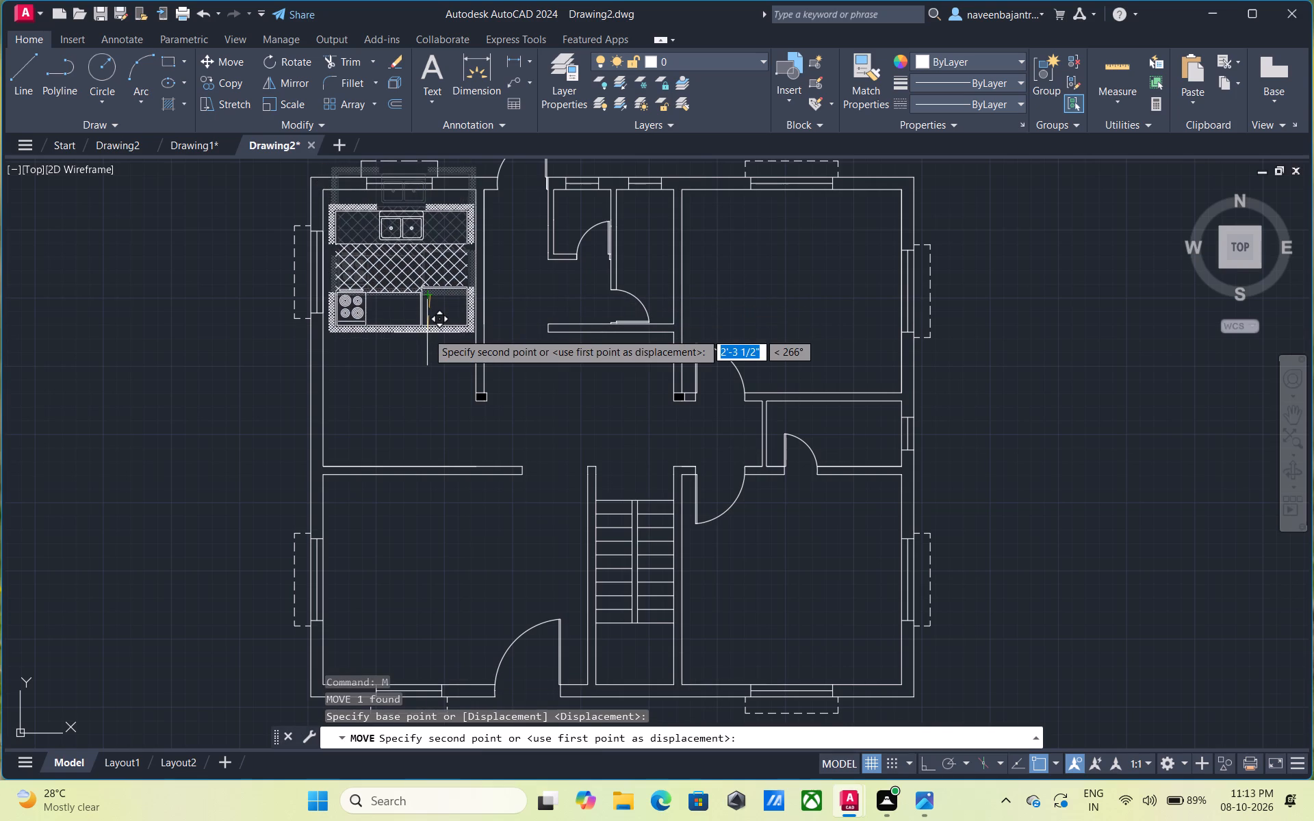
scroll(427, 333, up, 1)
scroll(427, 333, down, 1)
middle_drag(425, 330, 460, 428)
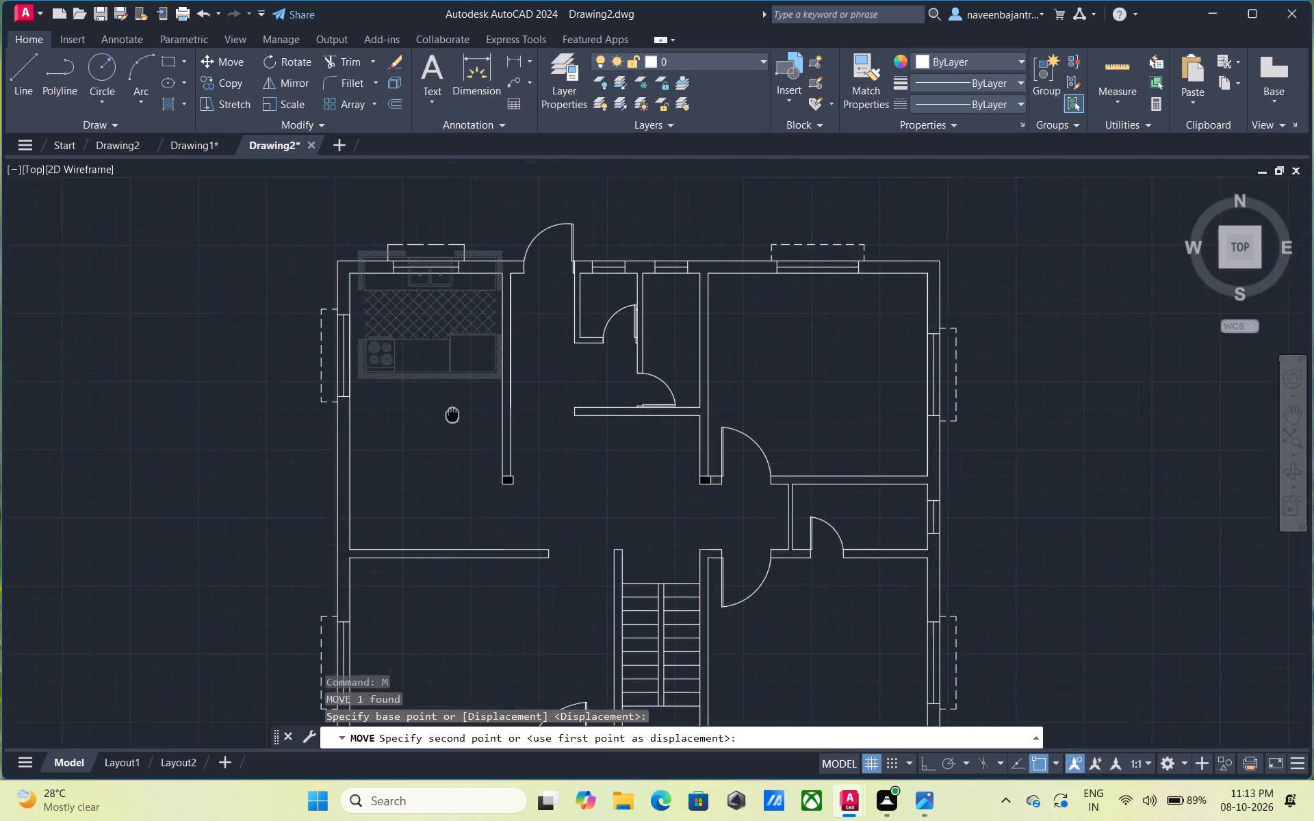
middle_drag(460, 428, 489, 452)
scroll(489, 452, up, 1)
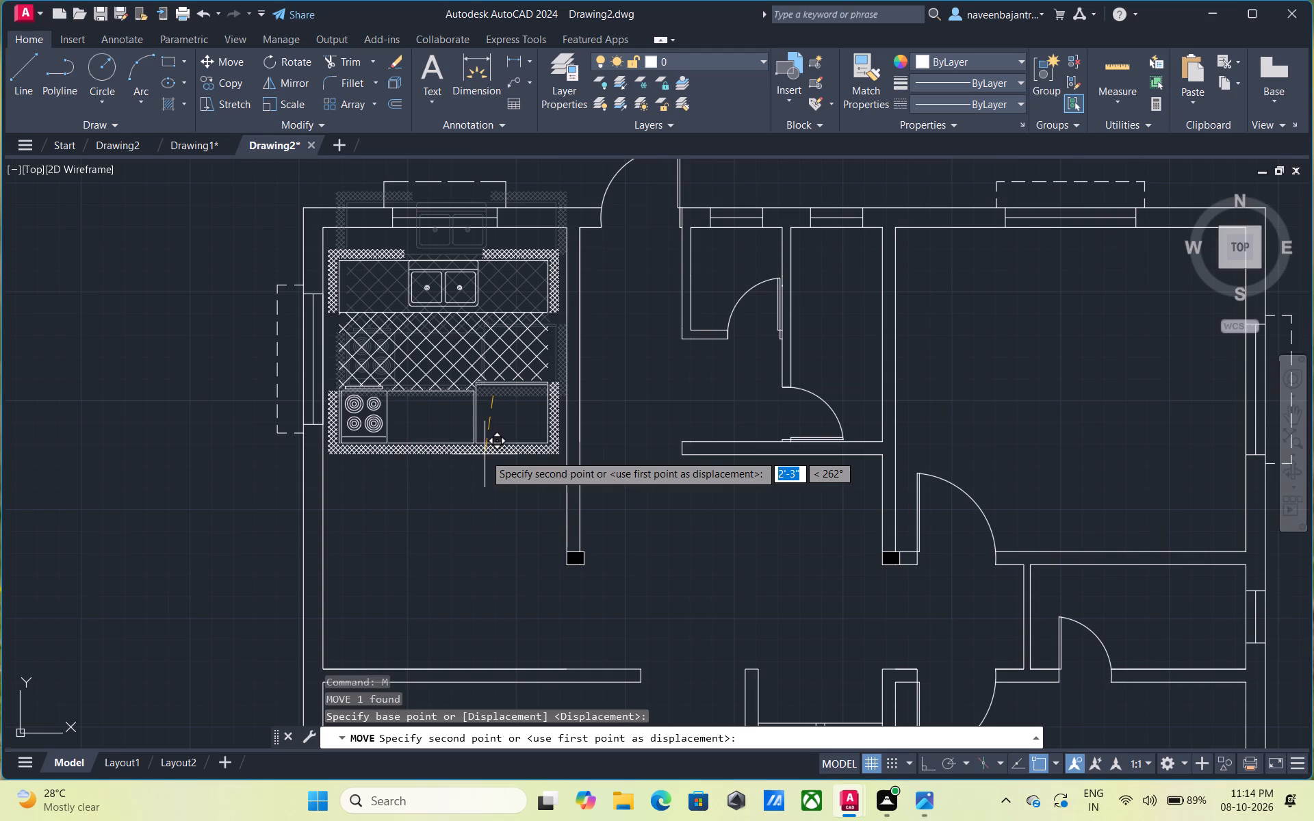
click(485, 454)
key(Escape)
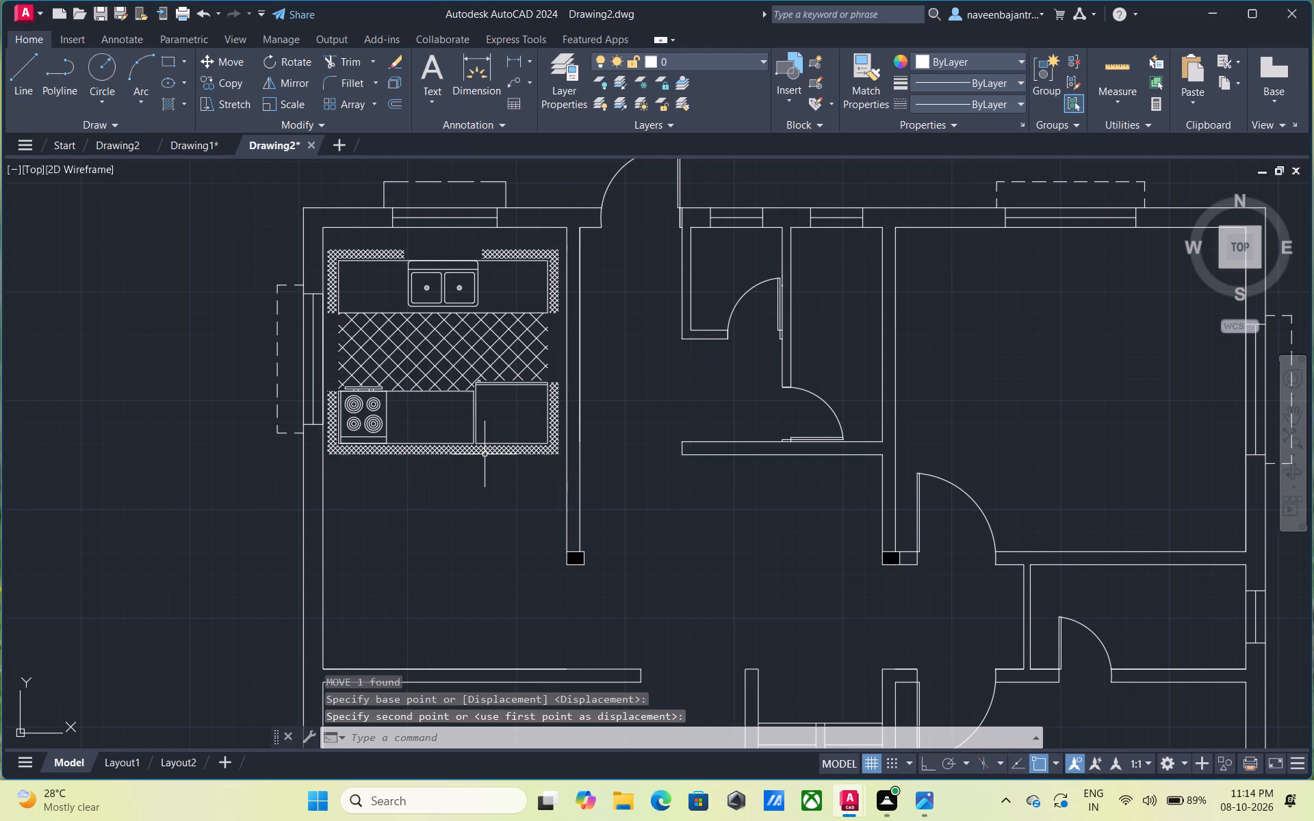
Insert the Dining Set - 36 x 72 in. block from the DesignCenter sample Home - Space Planner.dwg to the left of the floor plan.
scroll(485, 454, down, 2)
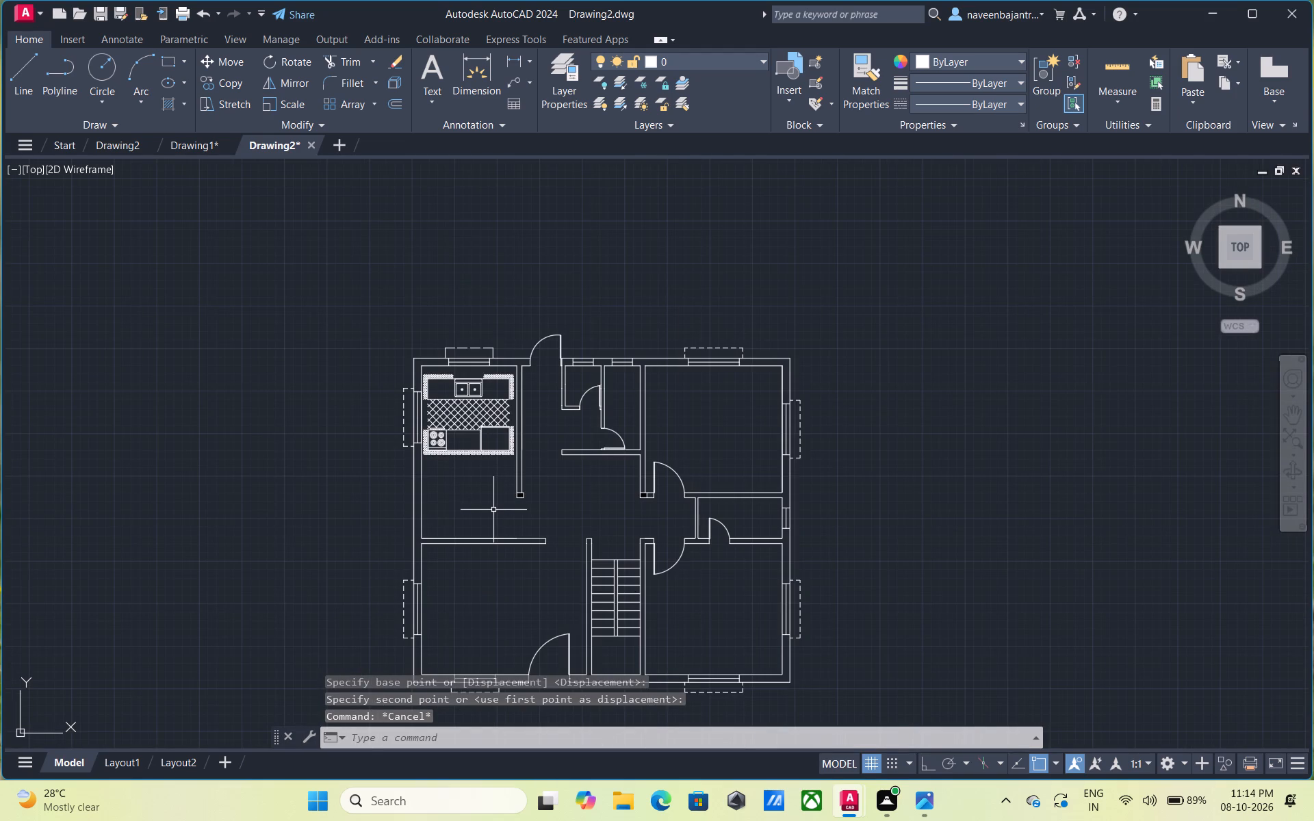
middle_drag(493, 510, 500, 487)
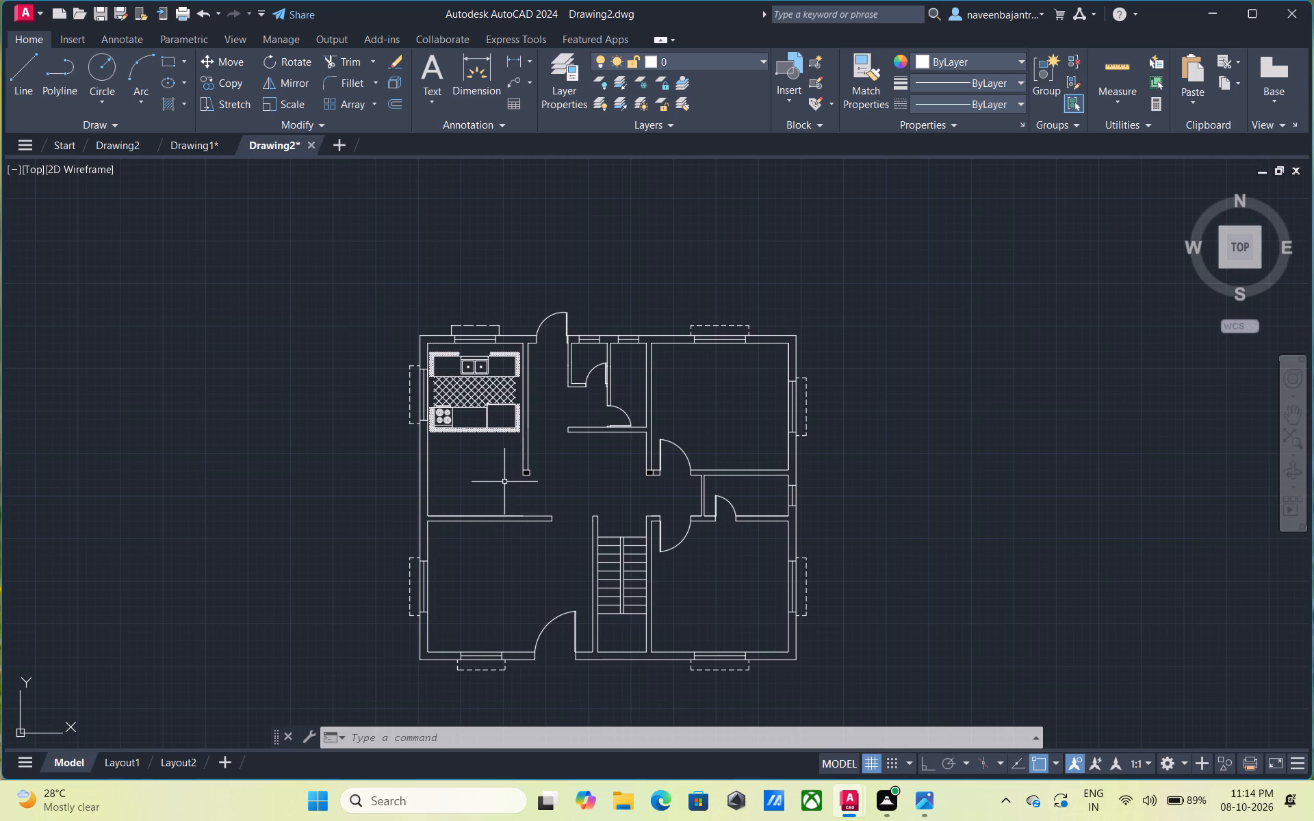
key(Escape)
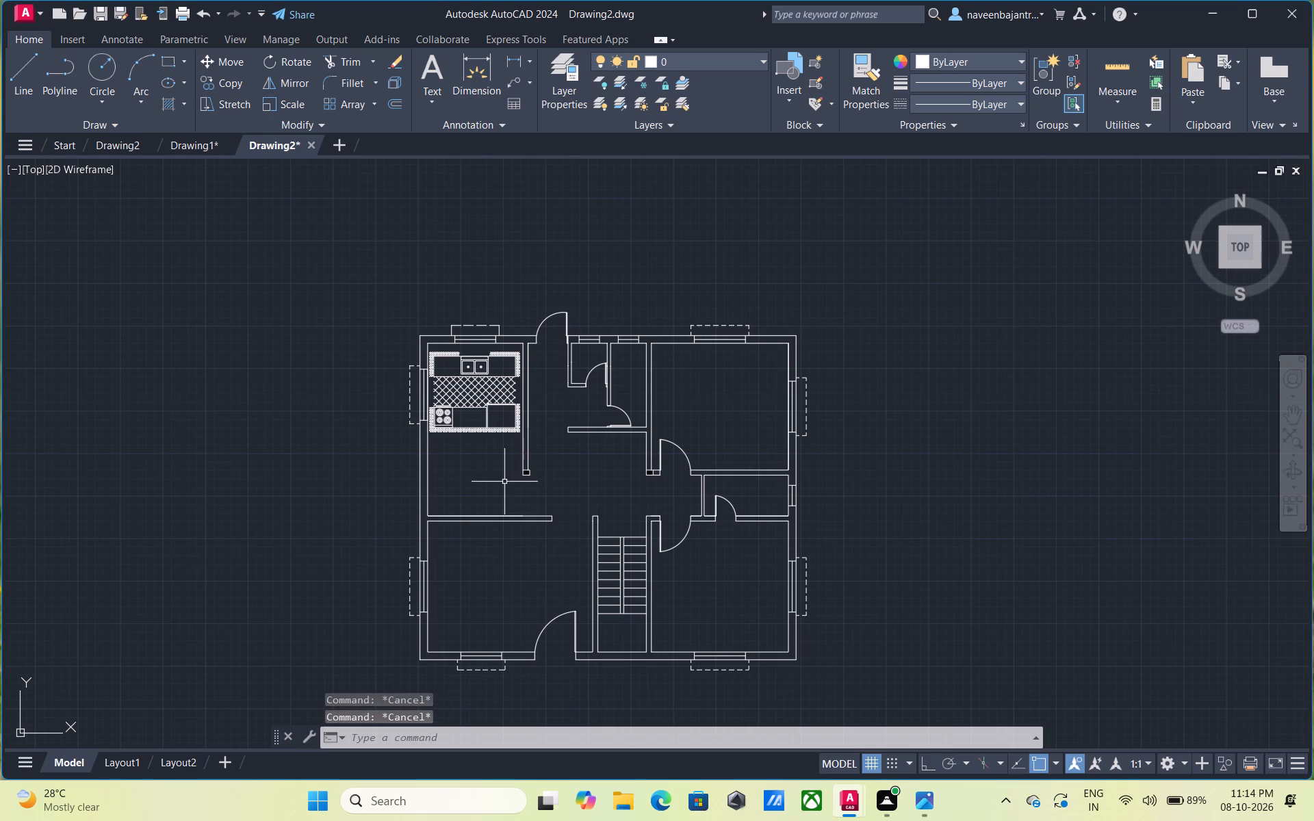
text(dc)
key(space)
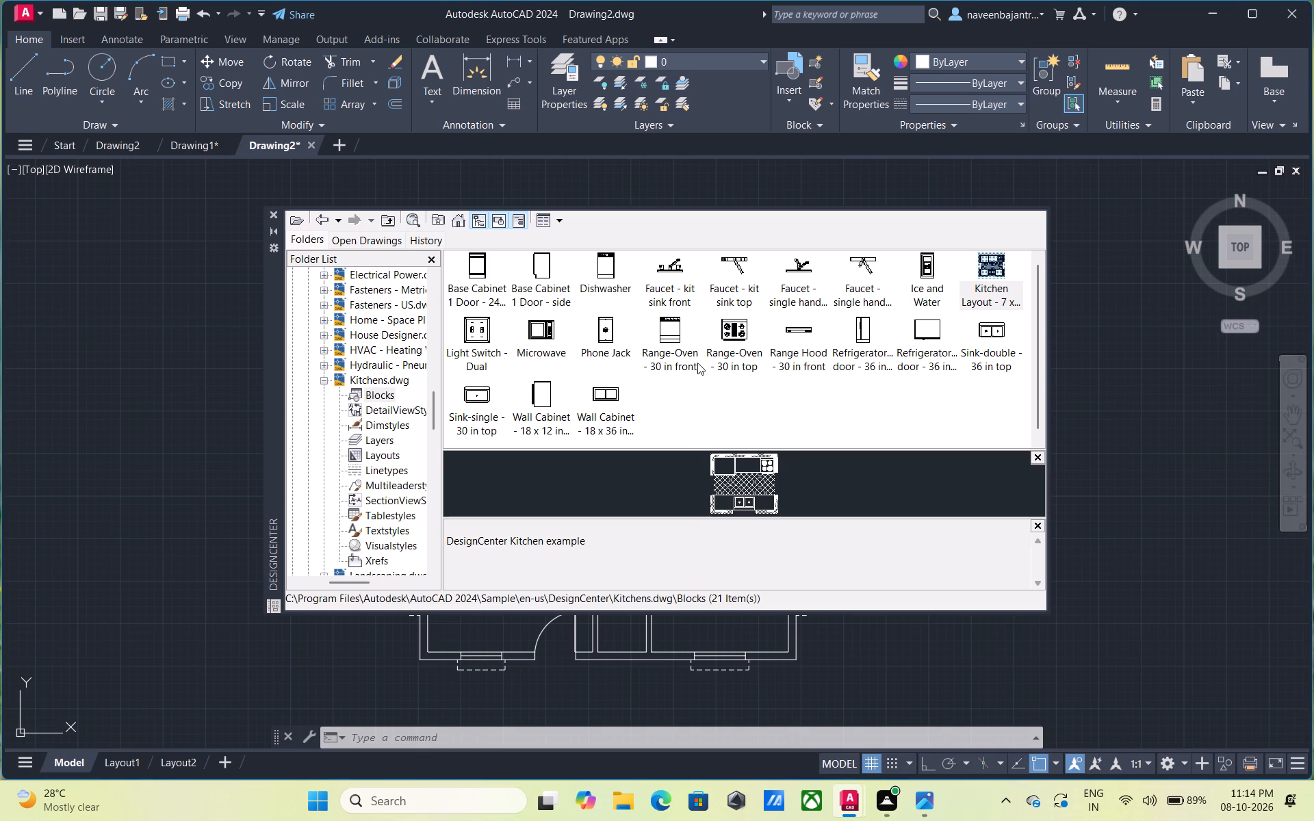
click(326, 221)
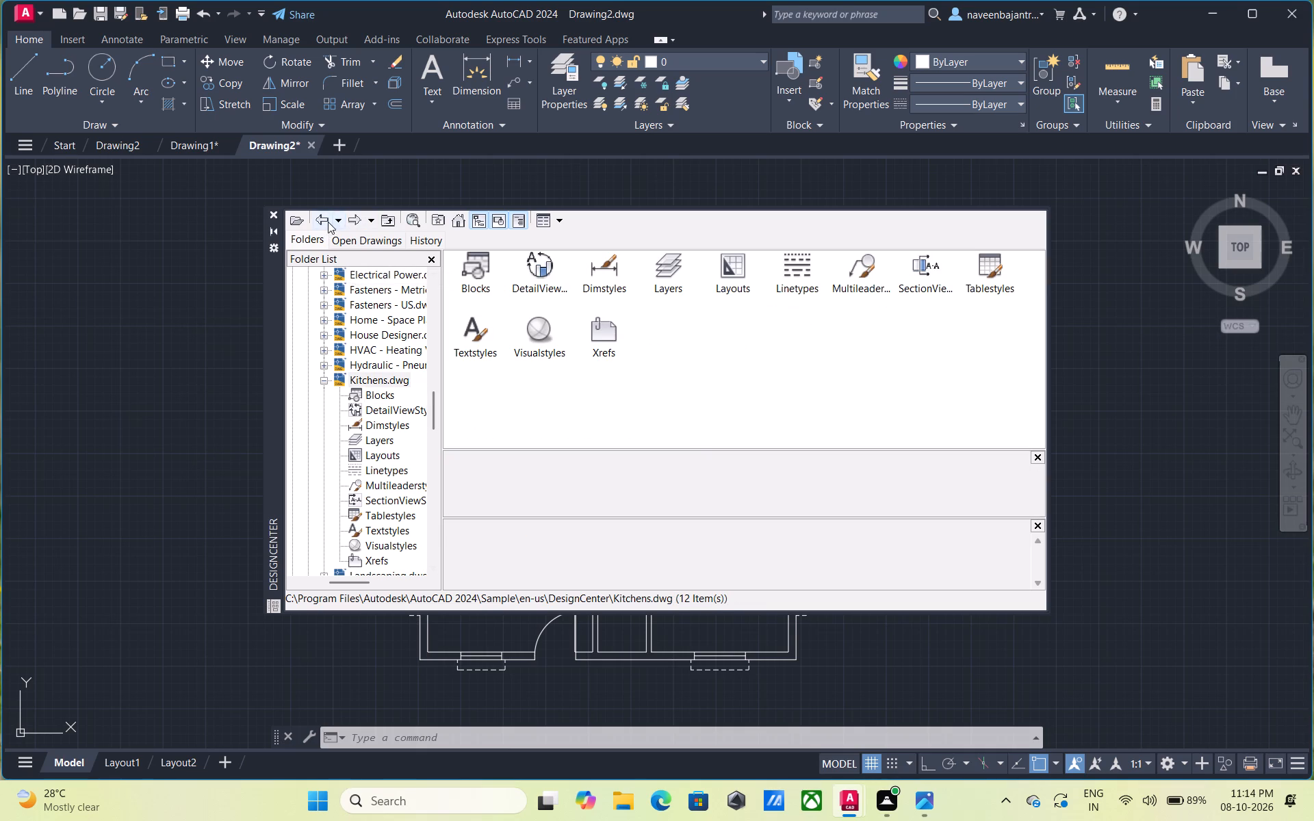
click(326, 224)
double_click(920, 275)
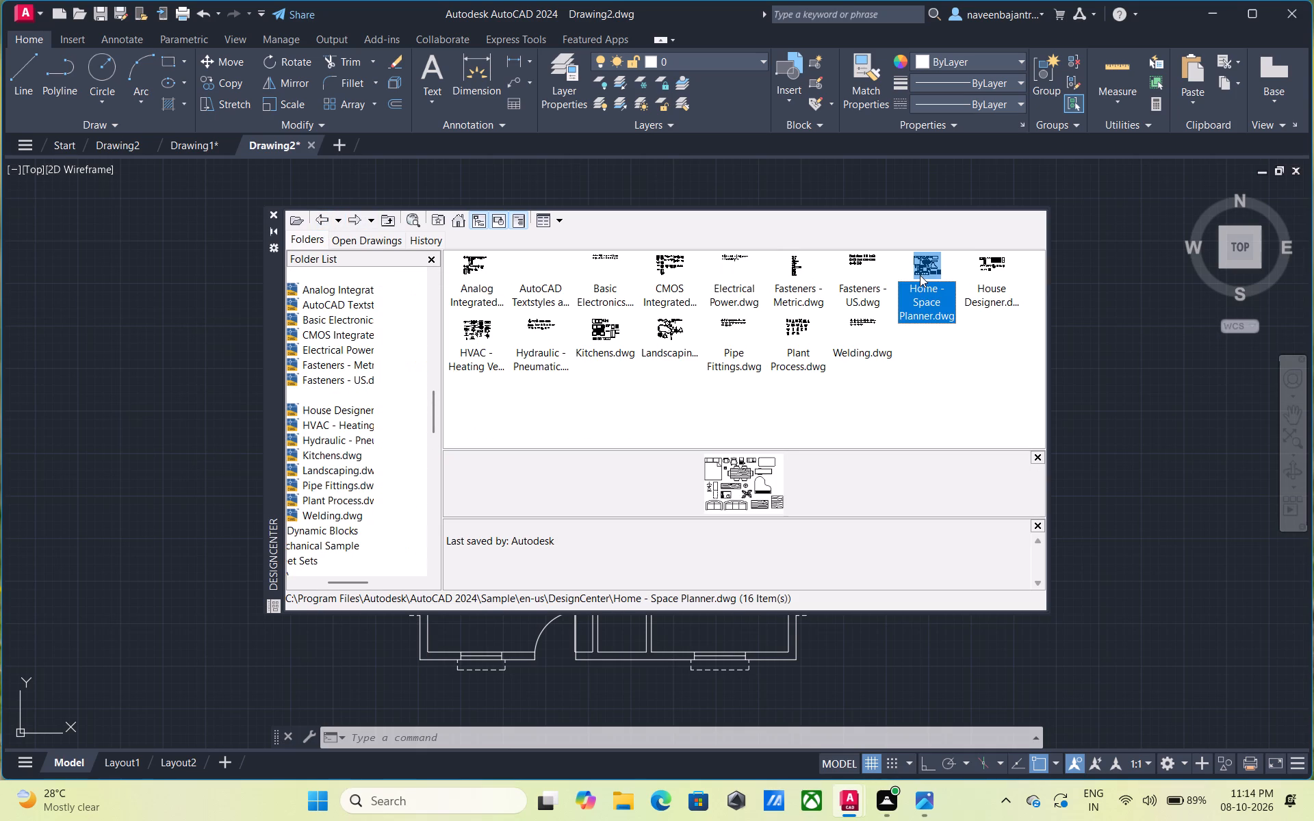
double_click(487, 270)
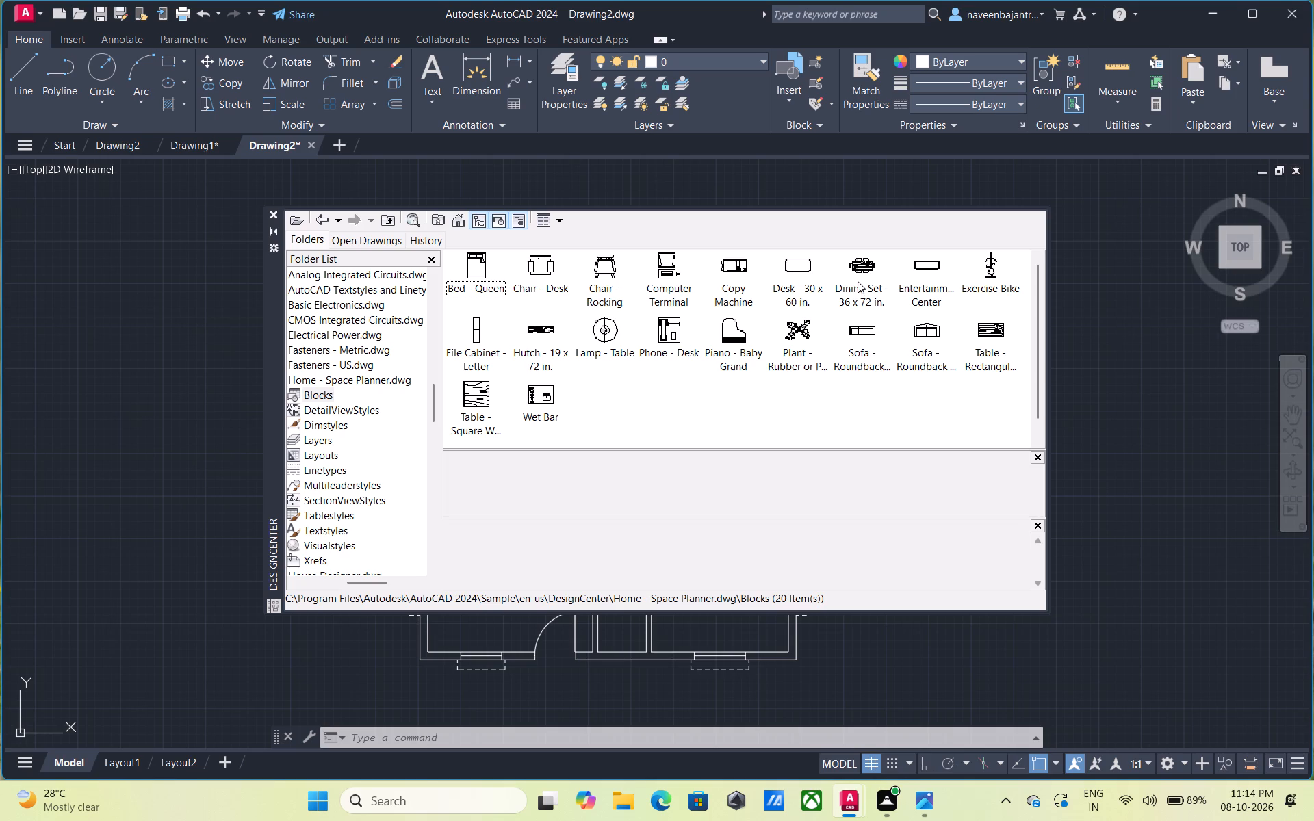
drag(860, 268, 169, 408)
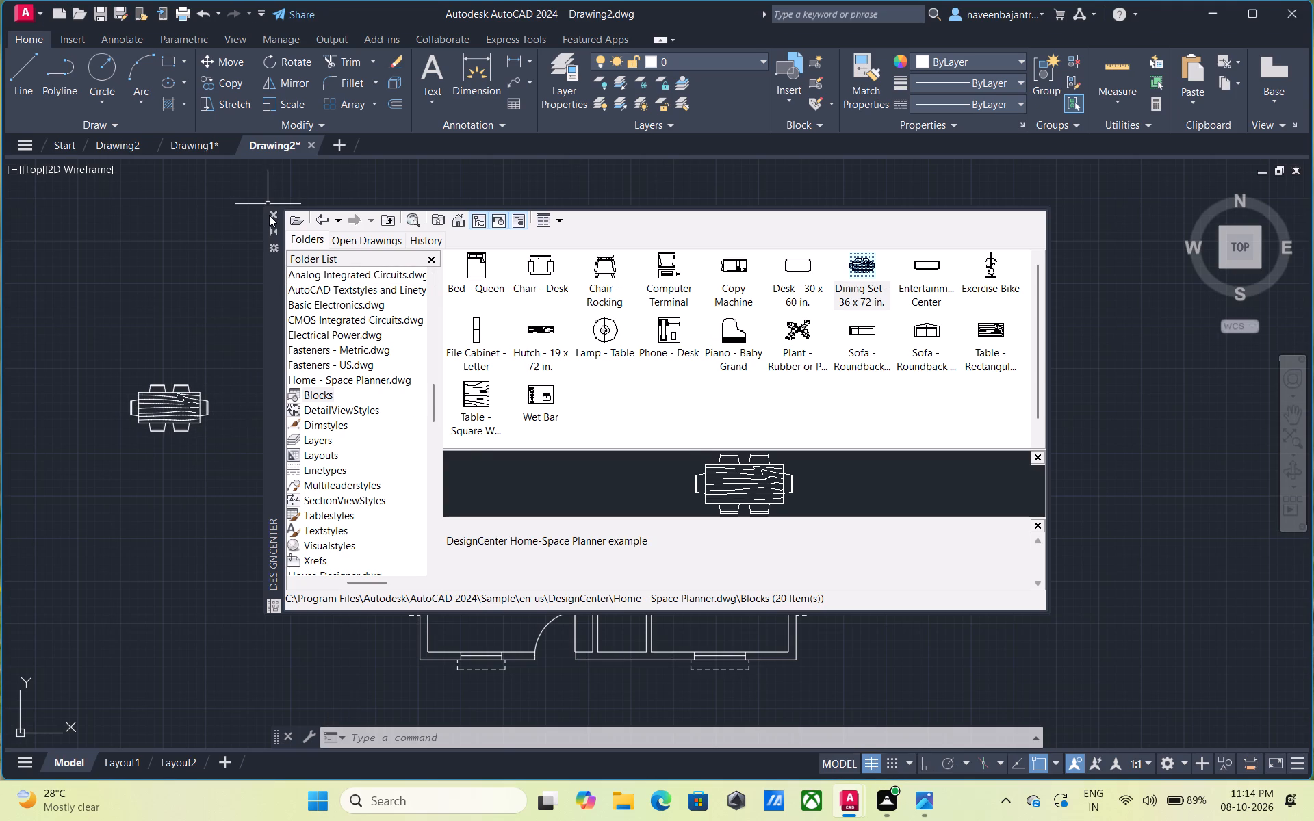
click(269, 215)
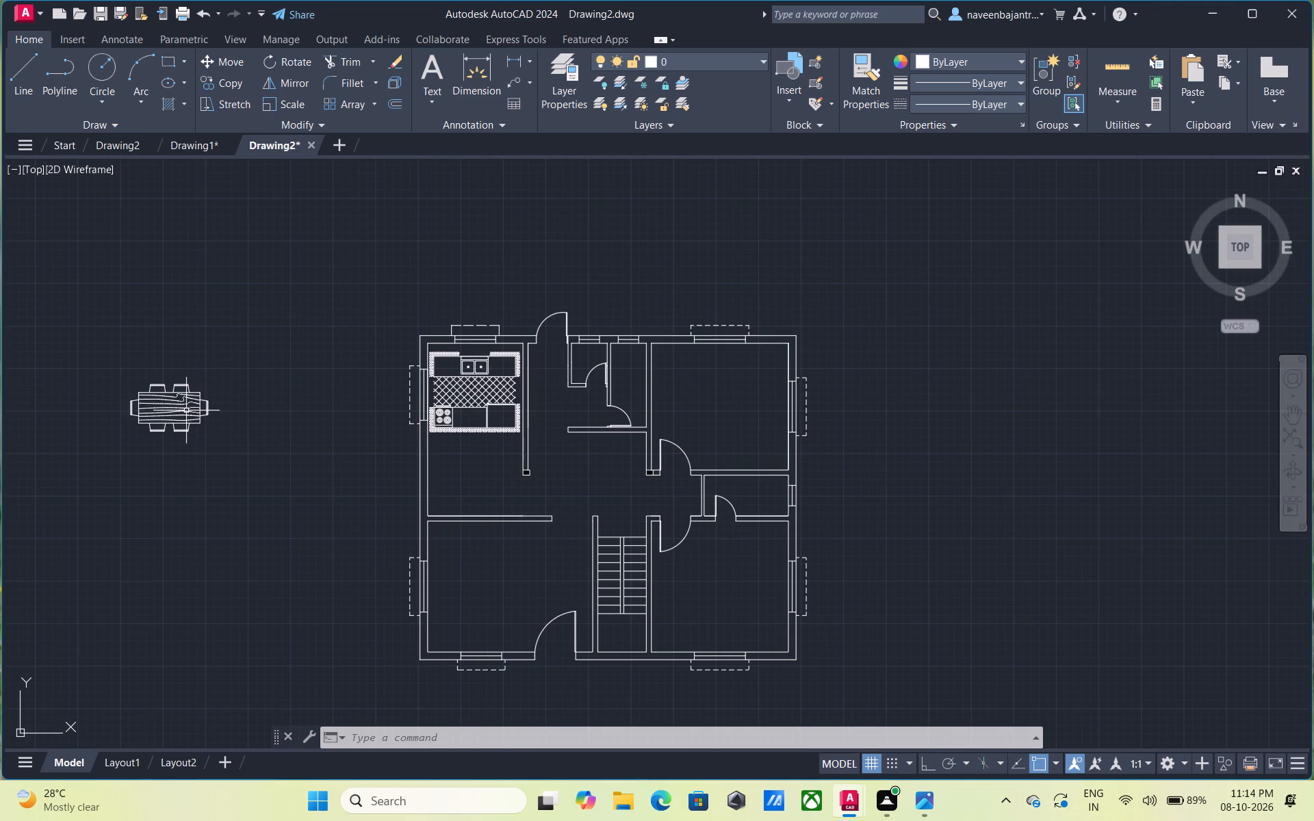
Move the dining set into the central space, just below the horizontal wall under the two small top rooms.
click(186, 410)
text(m)
key(space)
click(186, 410)
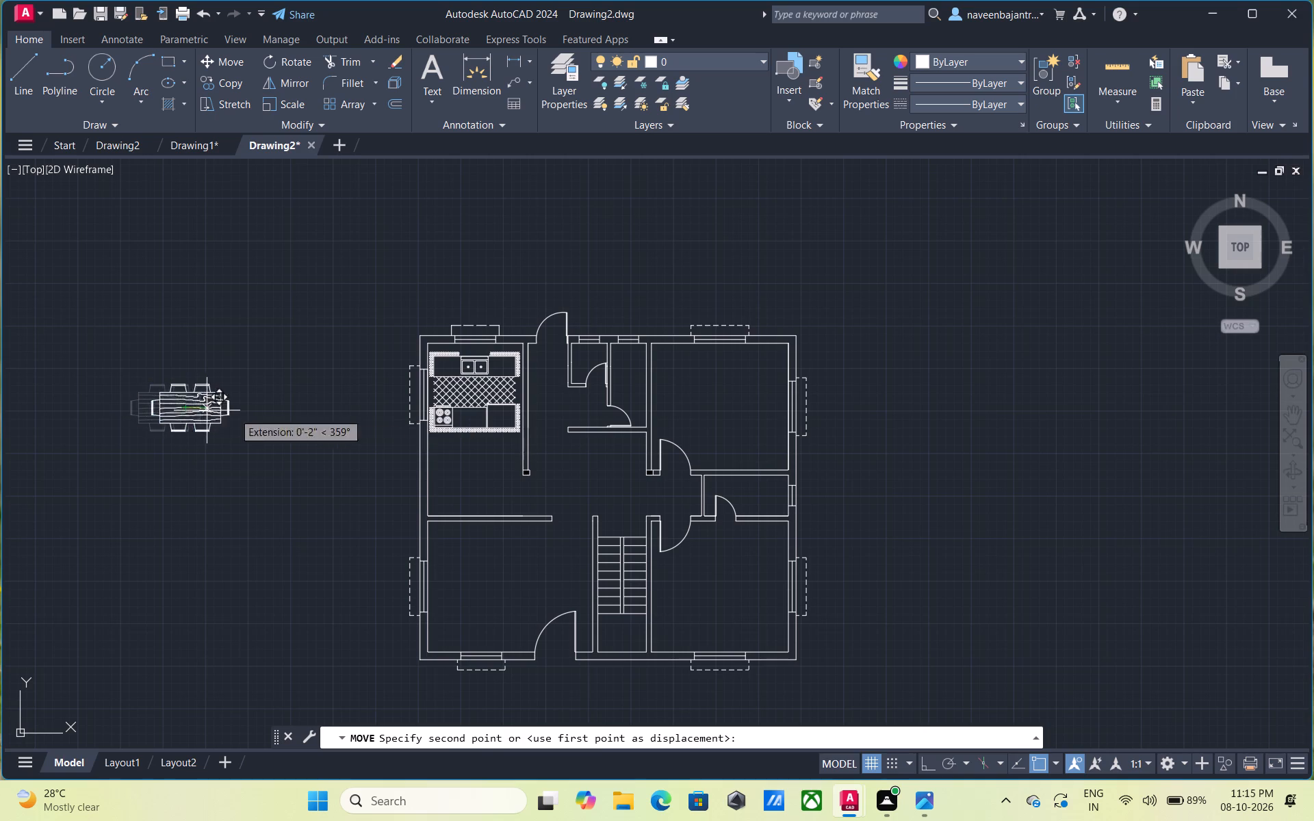
scroll(557, 470, up, 2)
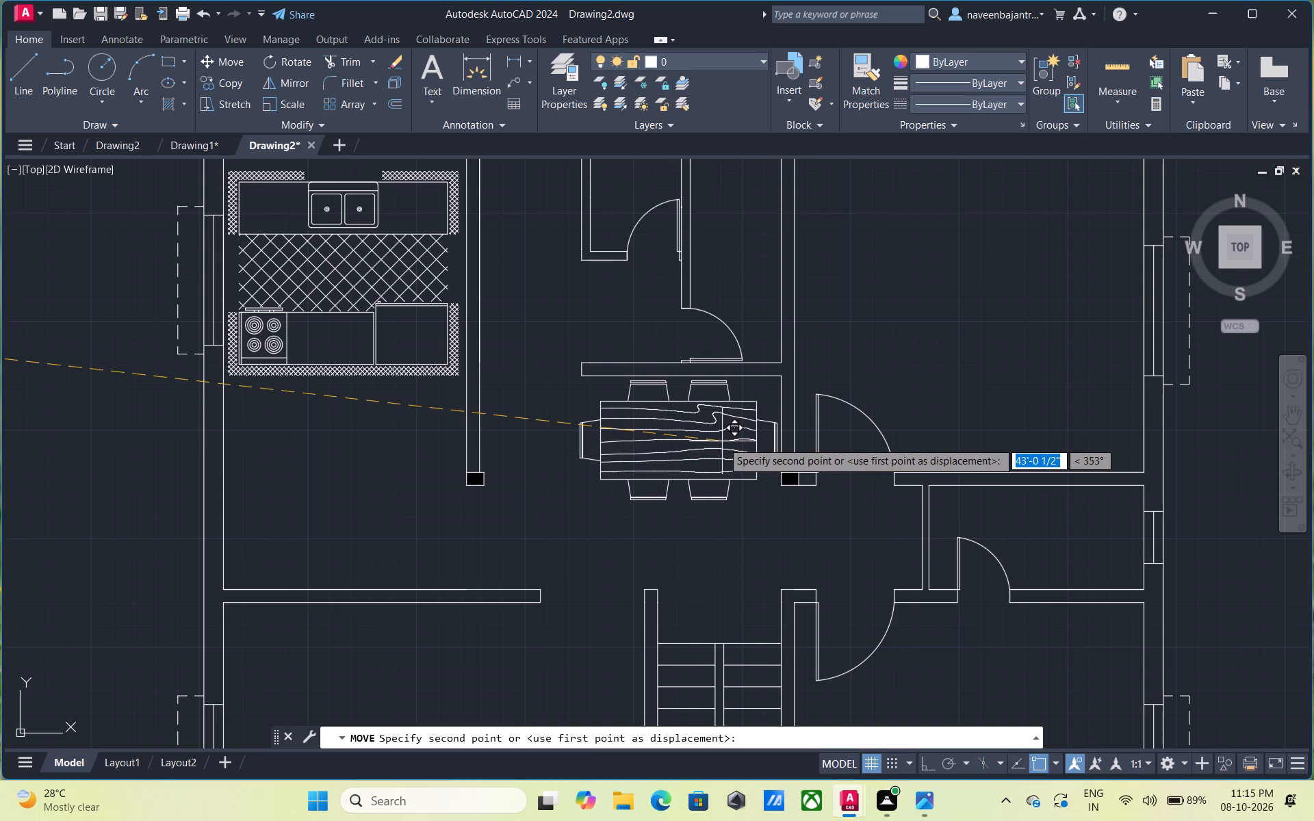
click(722, 441)
key(Escape)
Scale the dining set down to roughly two-thirds size about the lower-right corner of its table.
click(722, 441)
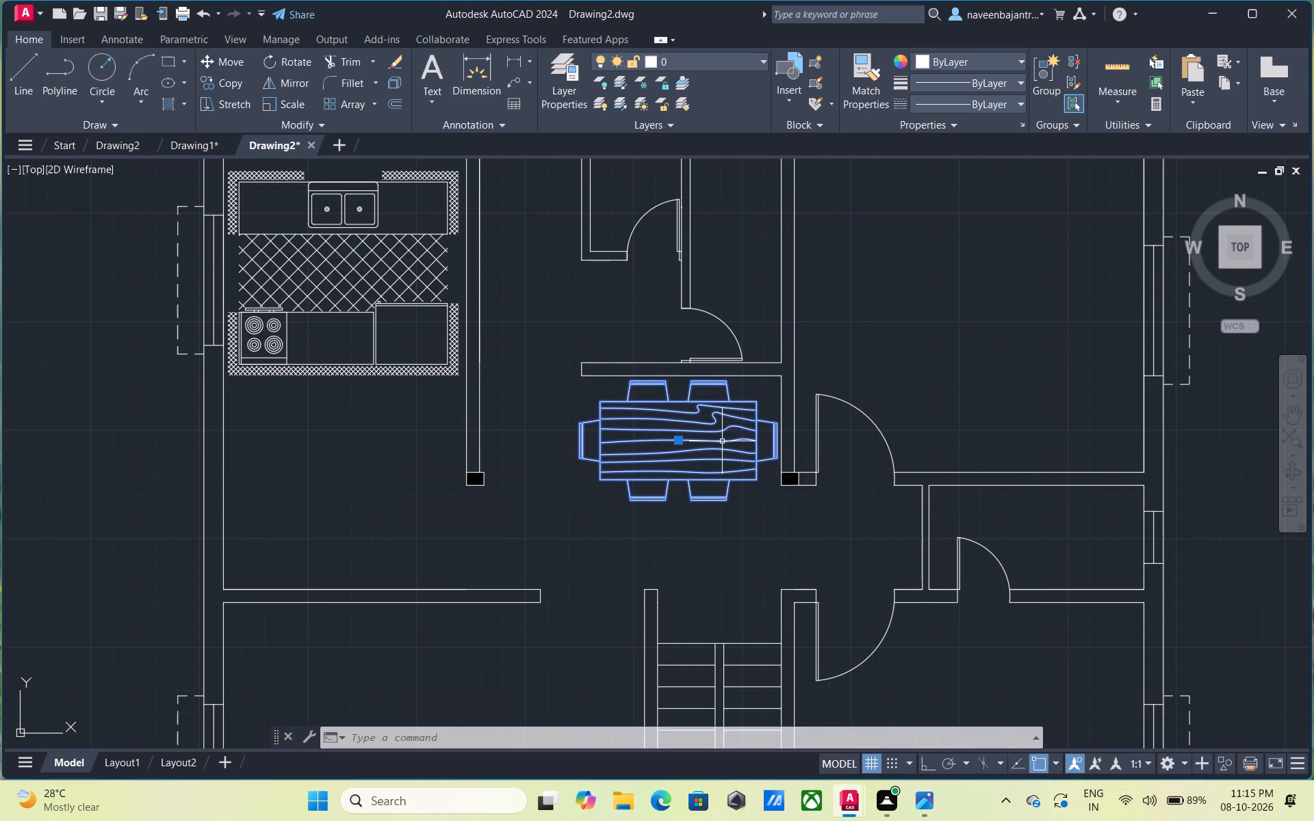
text(sc)
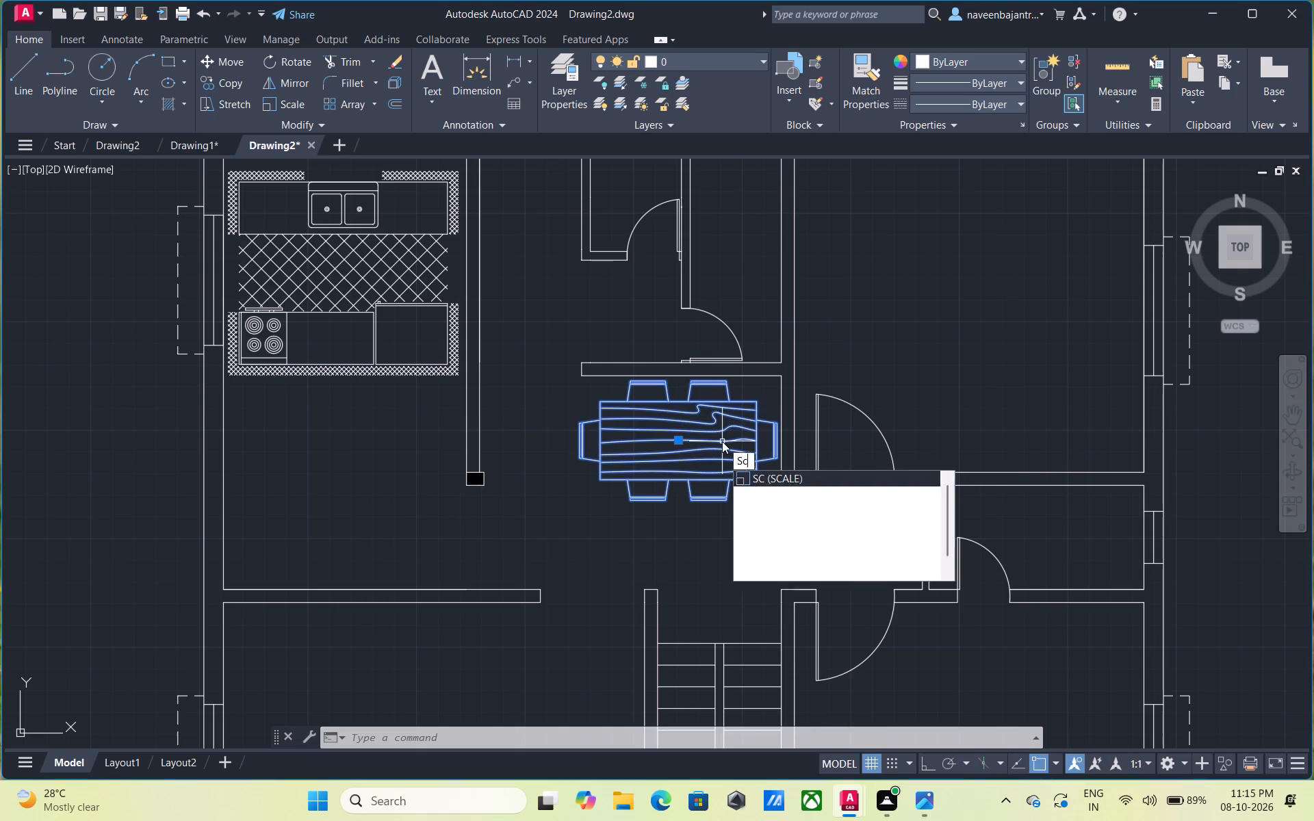
key(space)
click(755, 477)
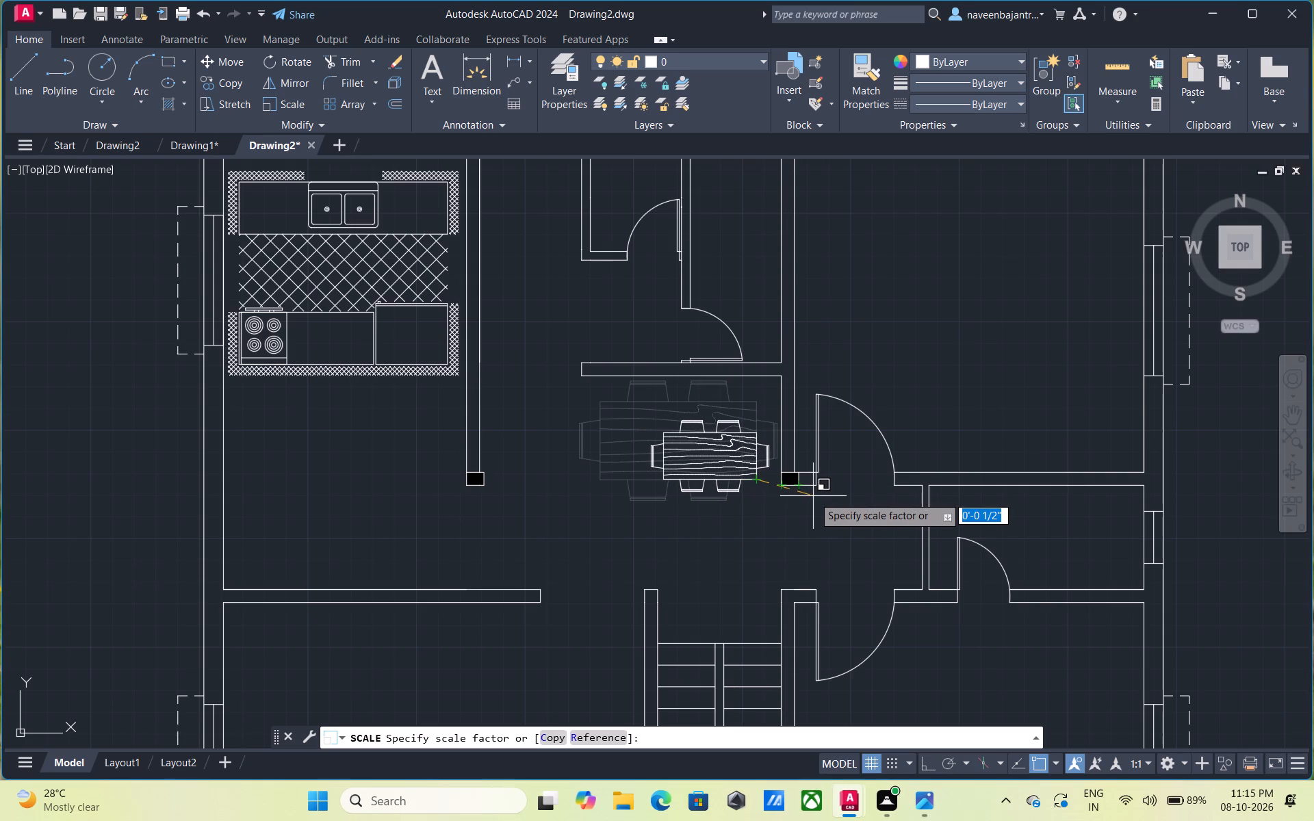
click(816, 498)
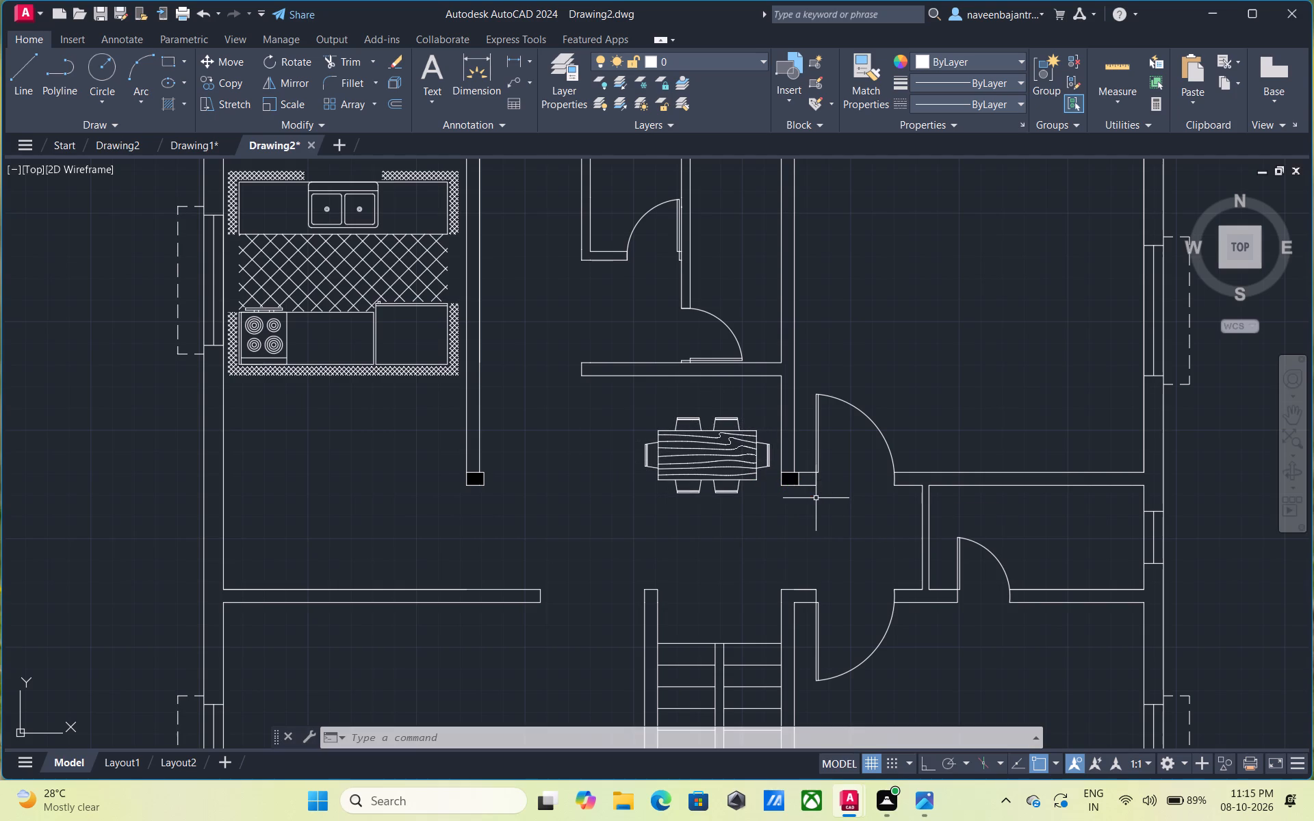
key(Escape)
Move the reduced dining set up into the corner between the horizontal wall and the vertical wall on its right.
text(m)
key(space)
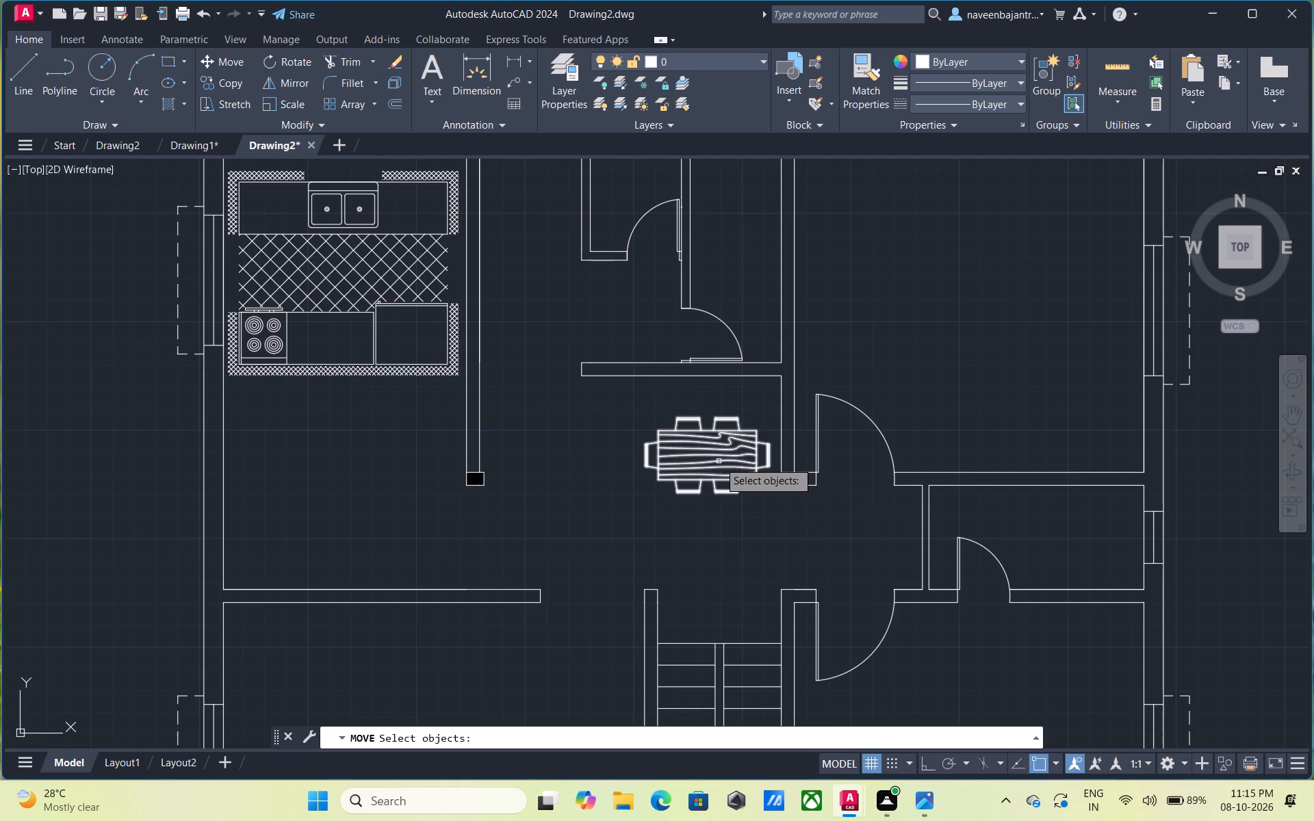
key(Escape)
click(719, 462)
text(m)
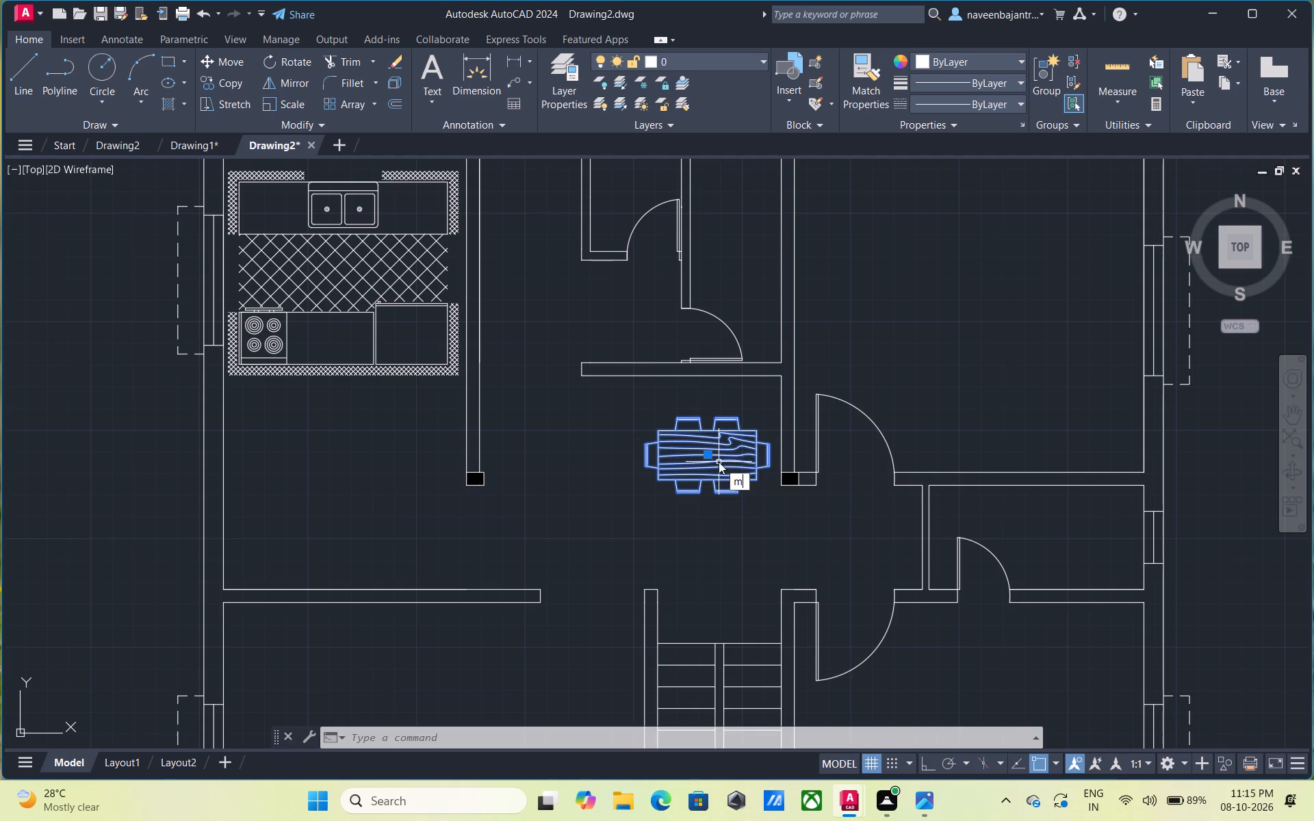
key(space)
click(719, 462)
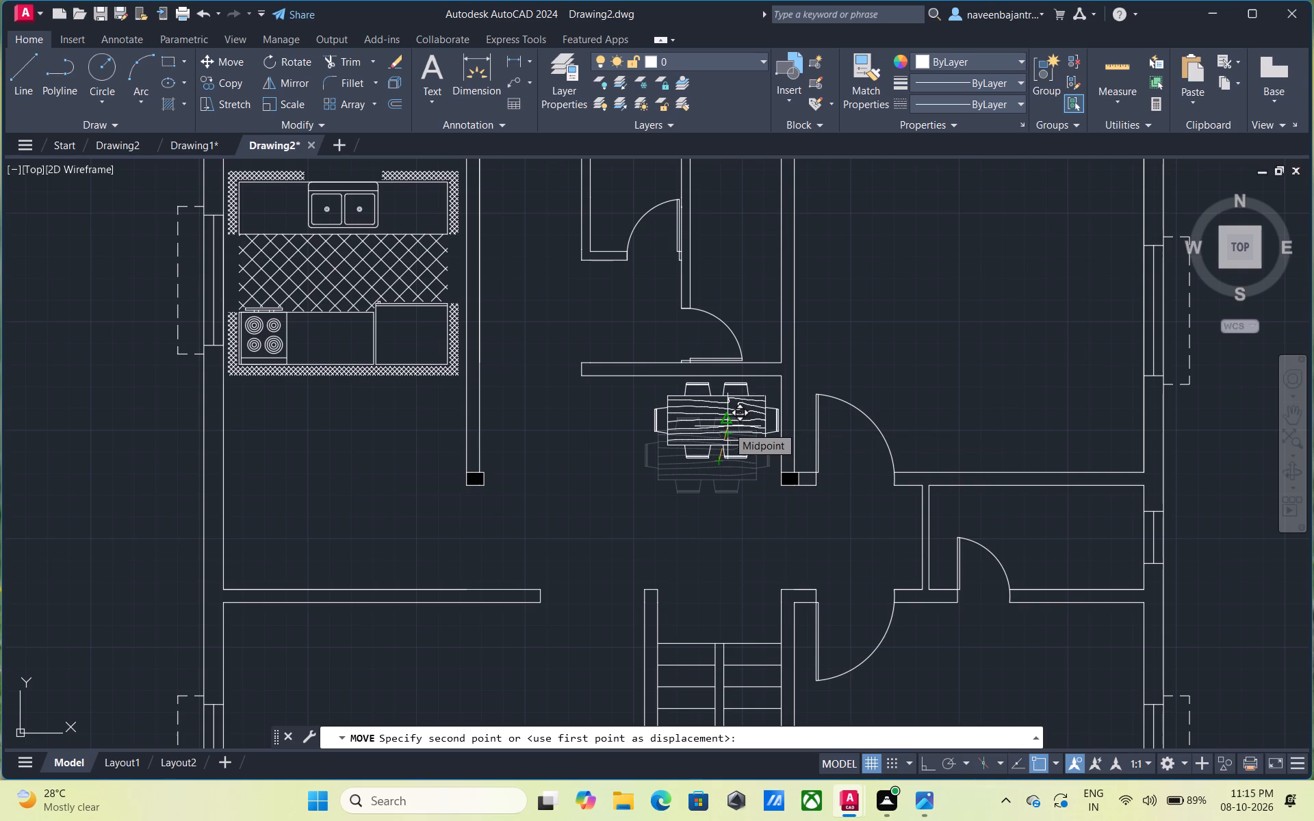
click(727, 426)
key(Escape)
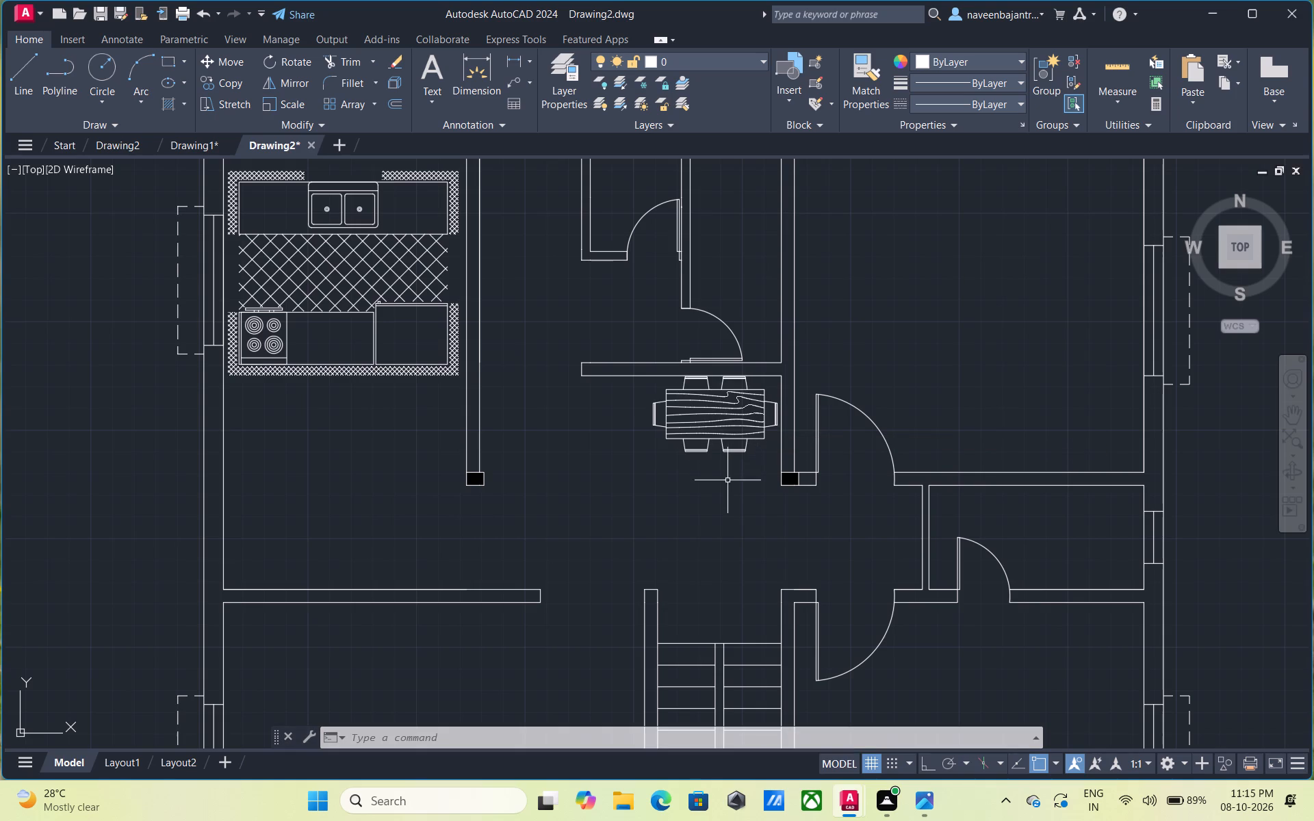
Insert the Bed - Queen block from the BED tool palette into the empty area right of the floor plan.
scroll(727, 480, down, 1)
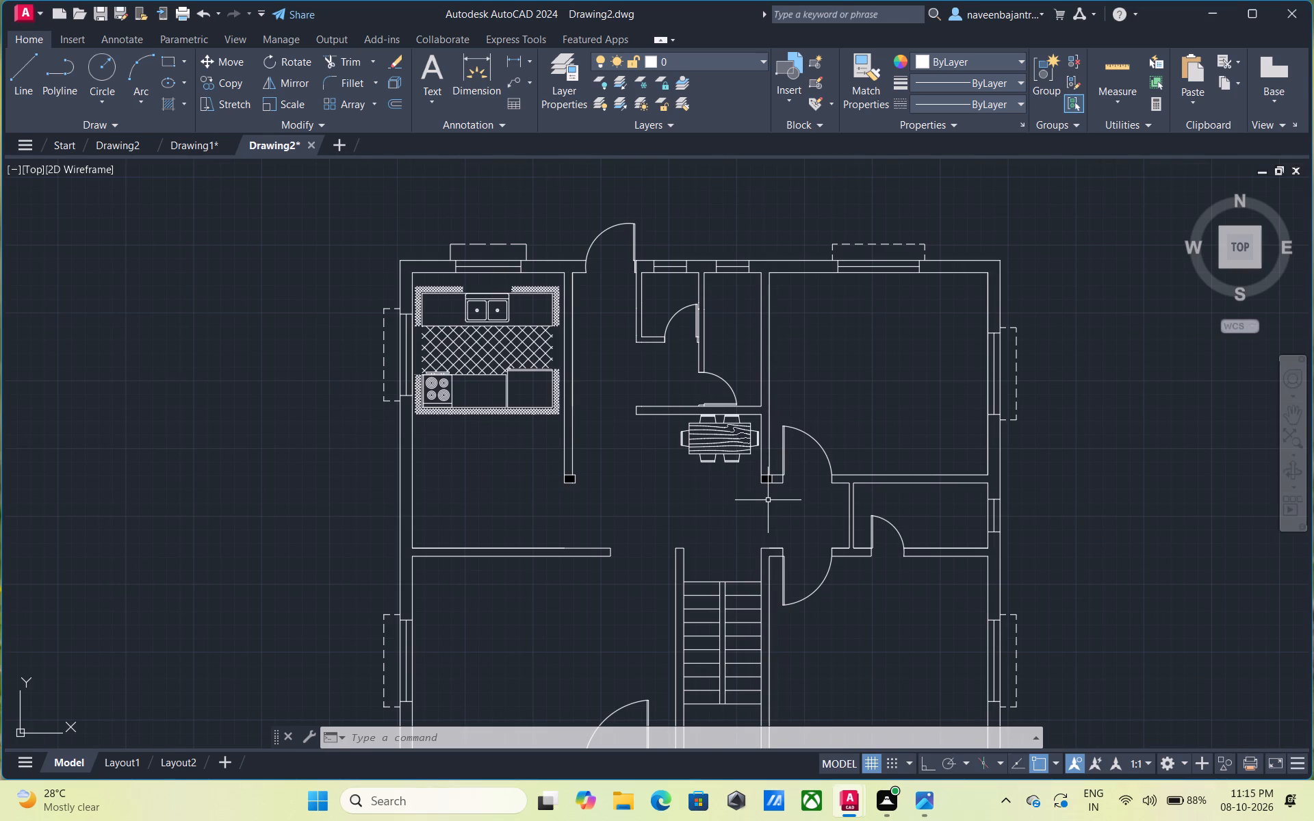
scroll(768, 500, down, 1)
middle_drag(823, 460, 823, 460)
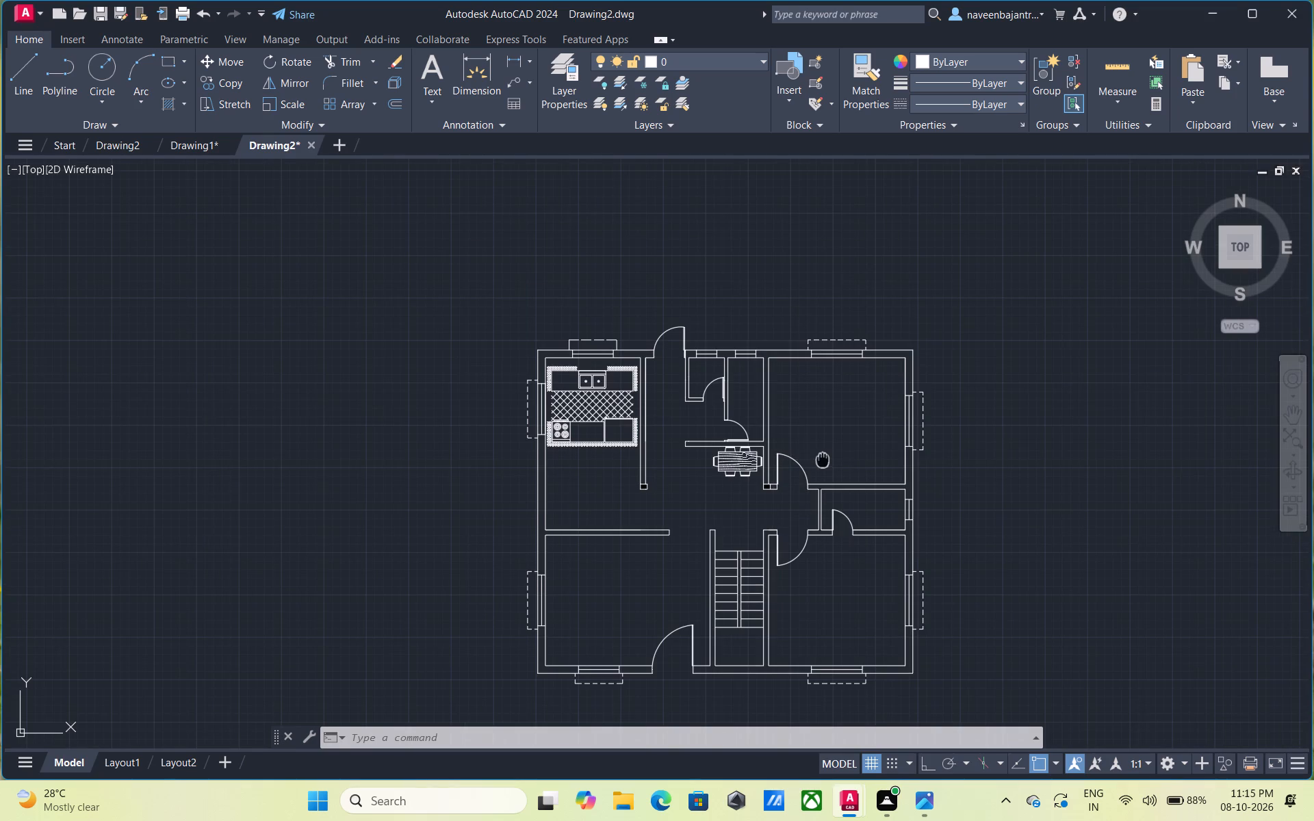
middle_drag(823, 460, 612, 417)
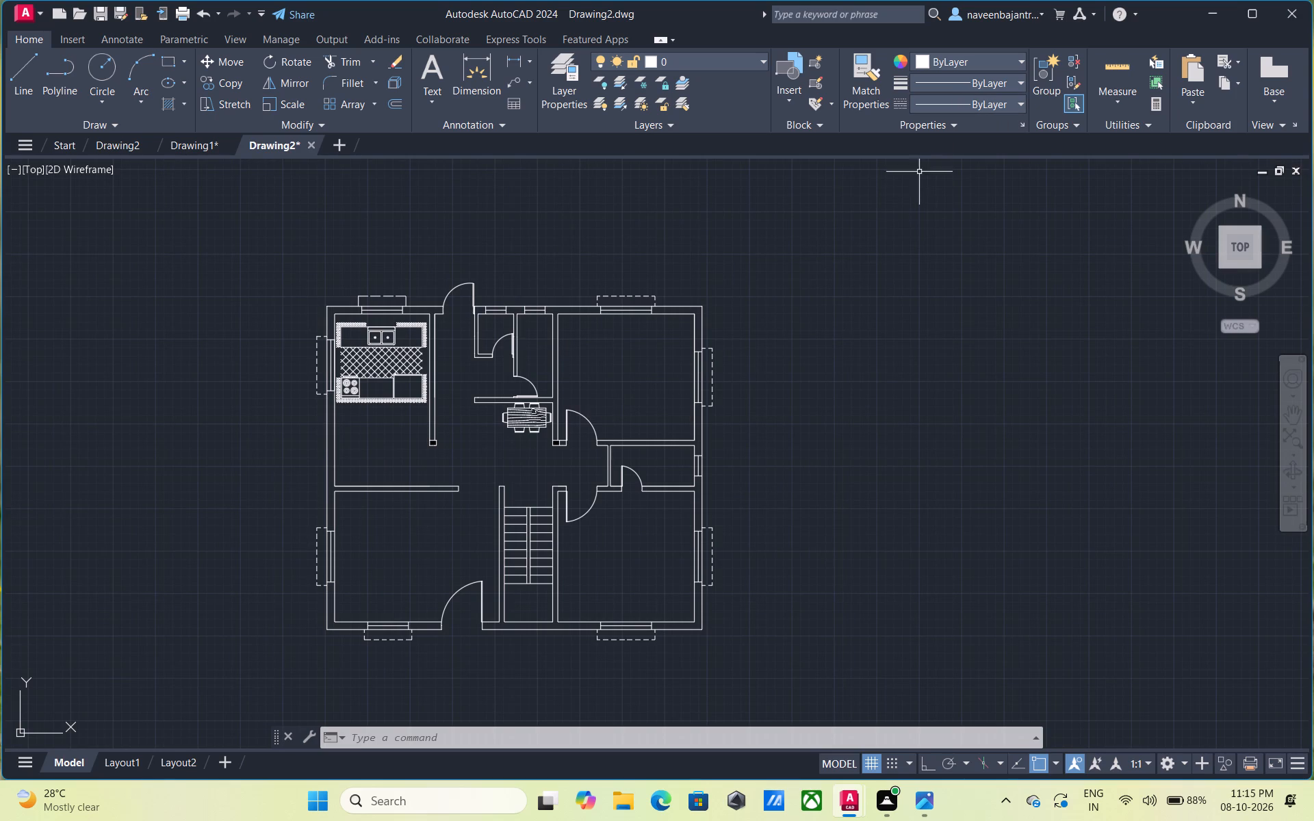
text(tp)
key(space)
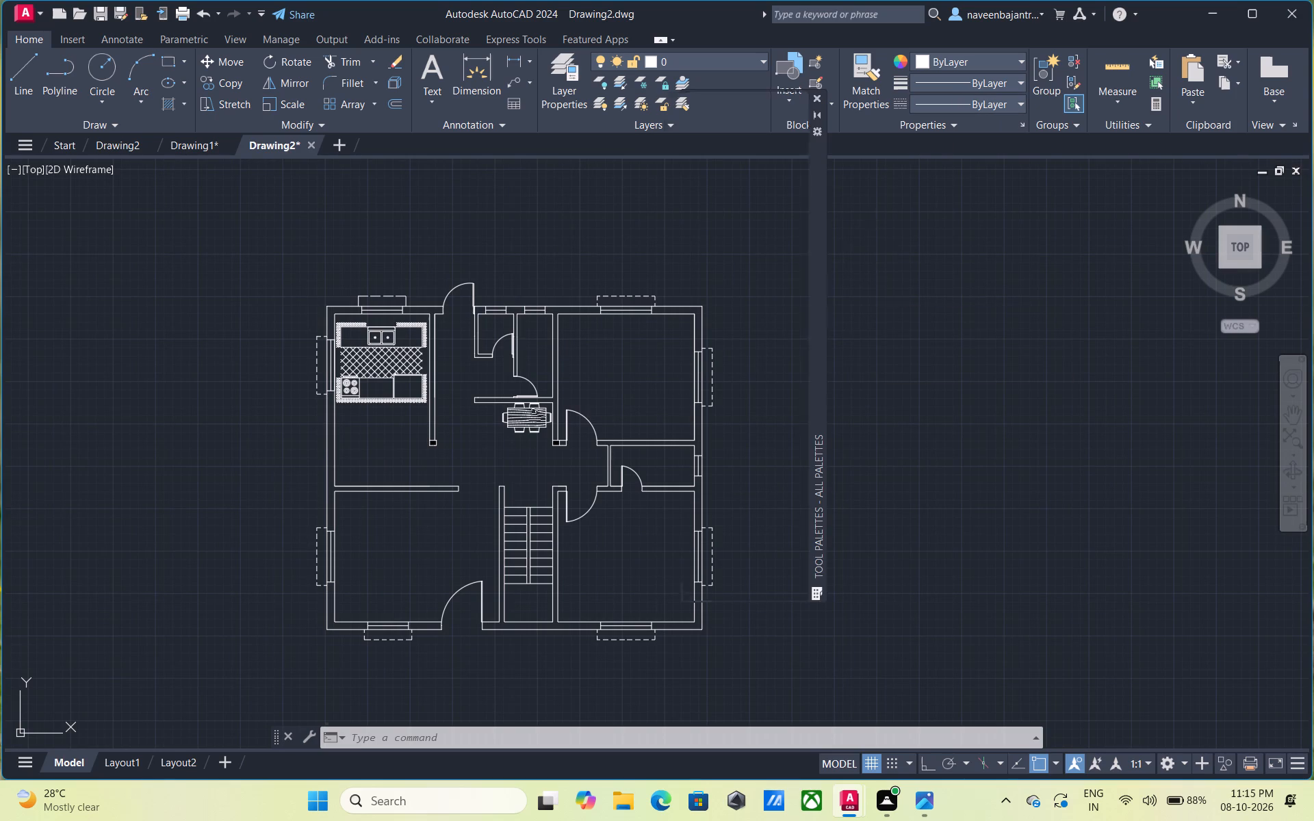
key(space)
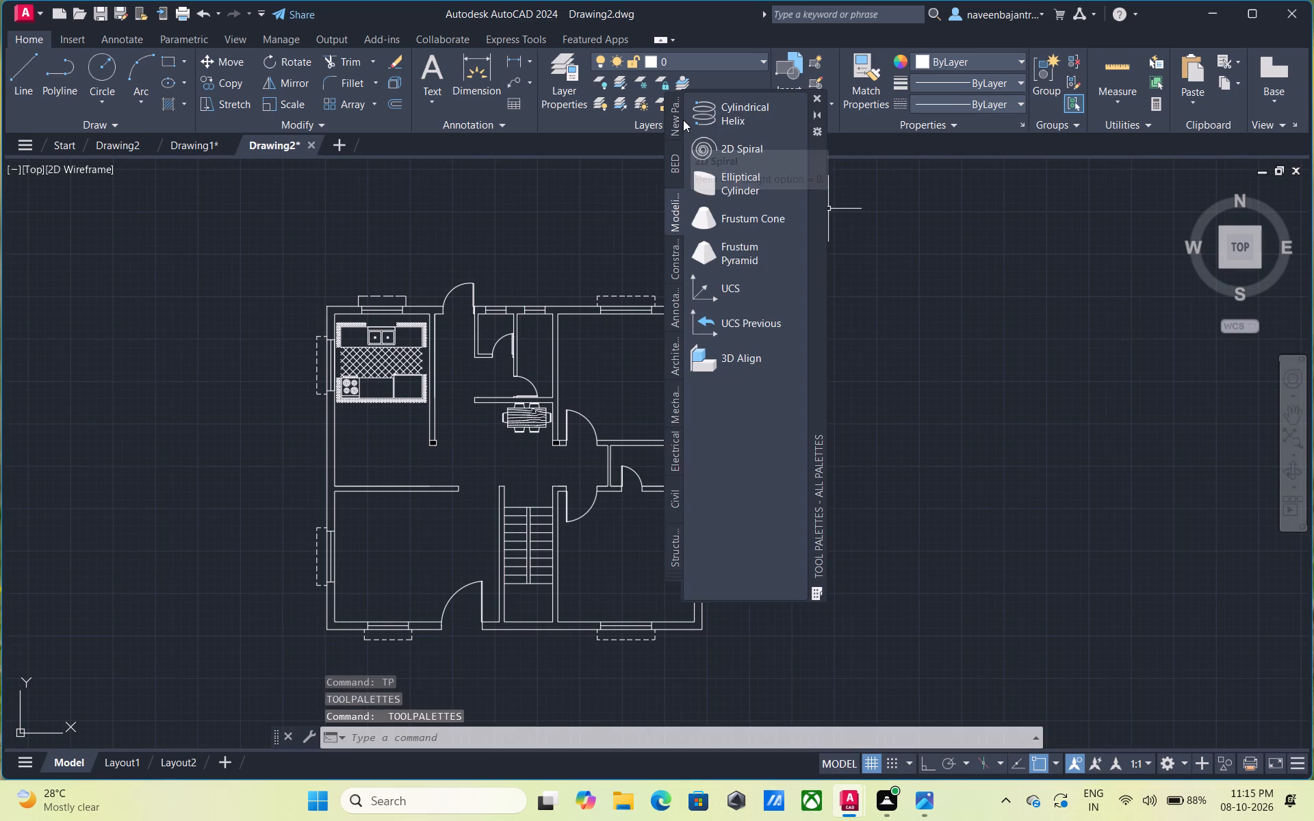
click(675, 119)
click(668, 161)
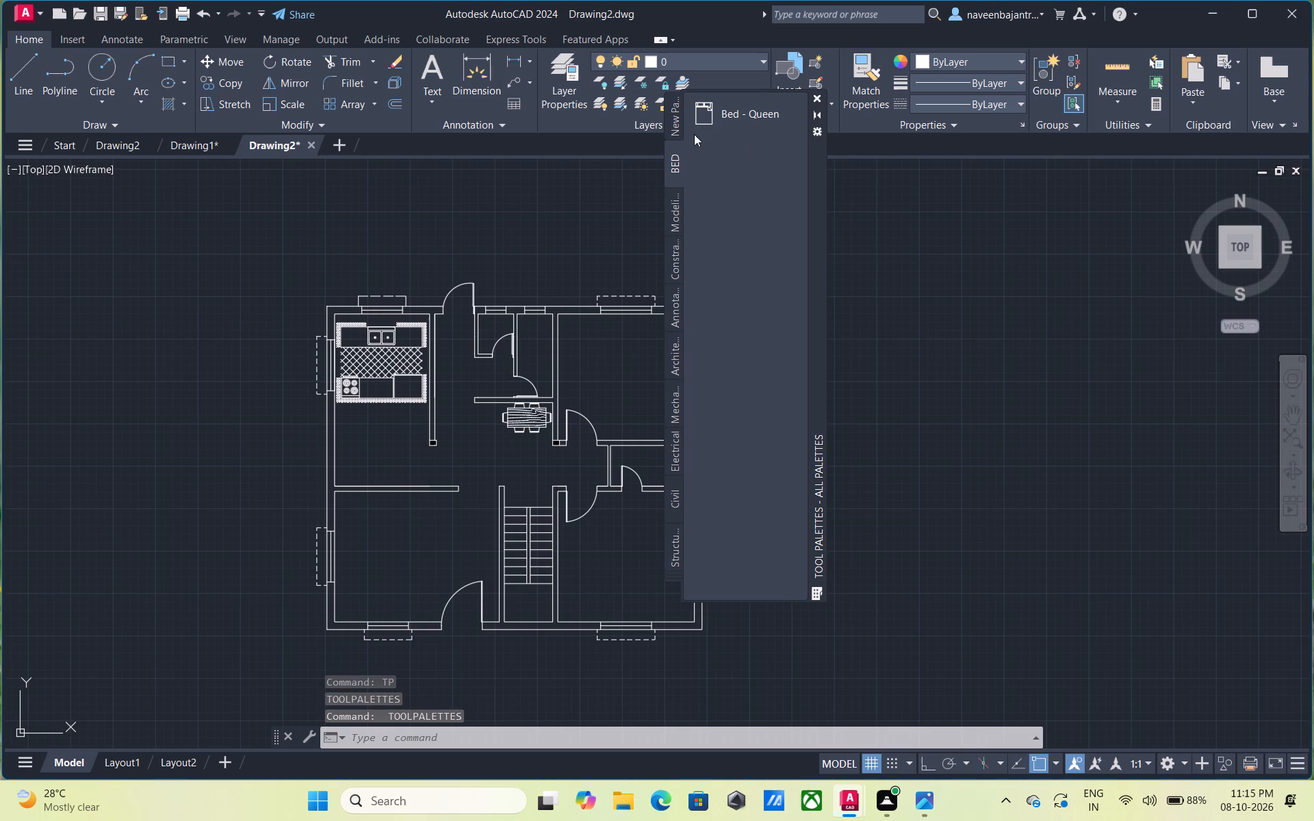
drag(704, 118, 920, 320)
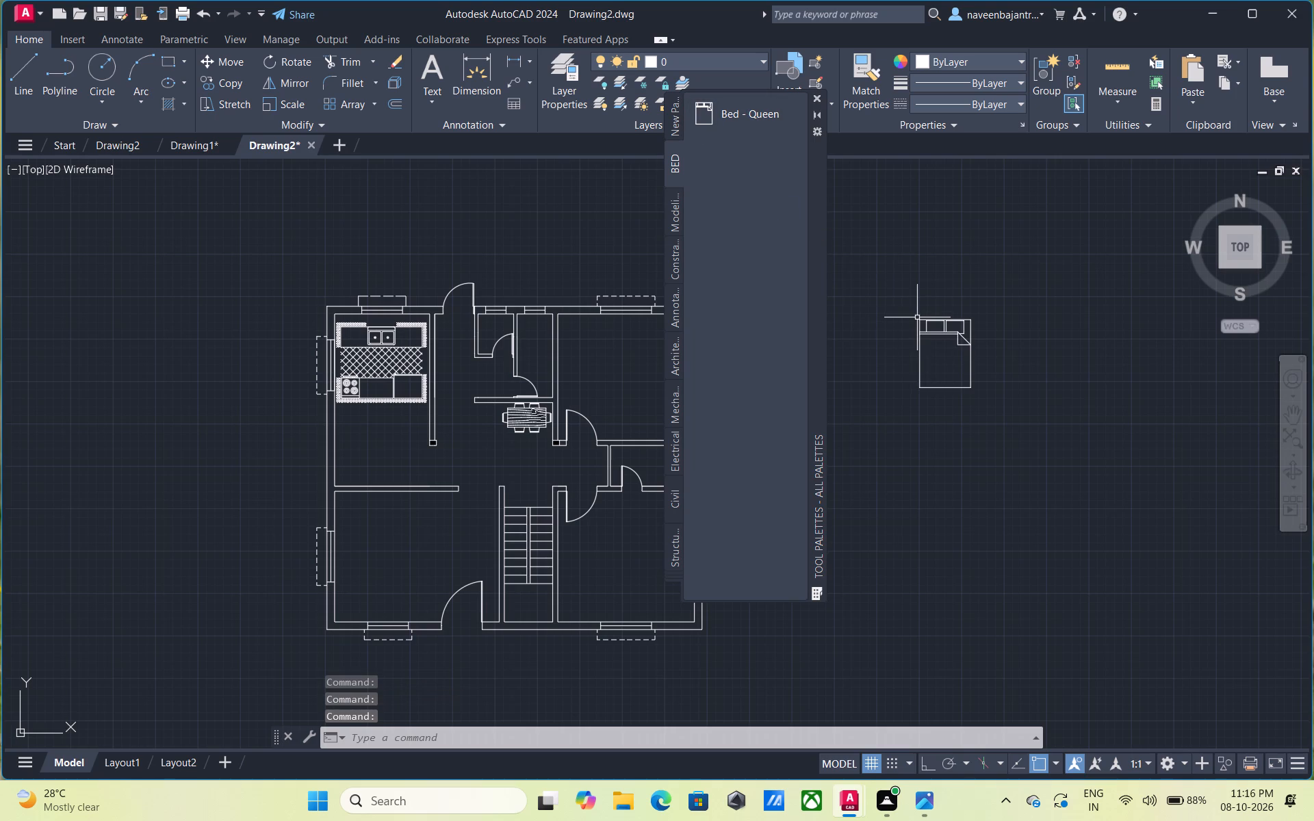
key(Escape)
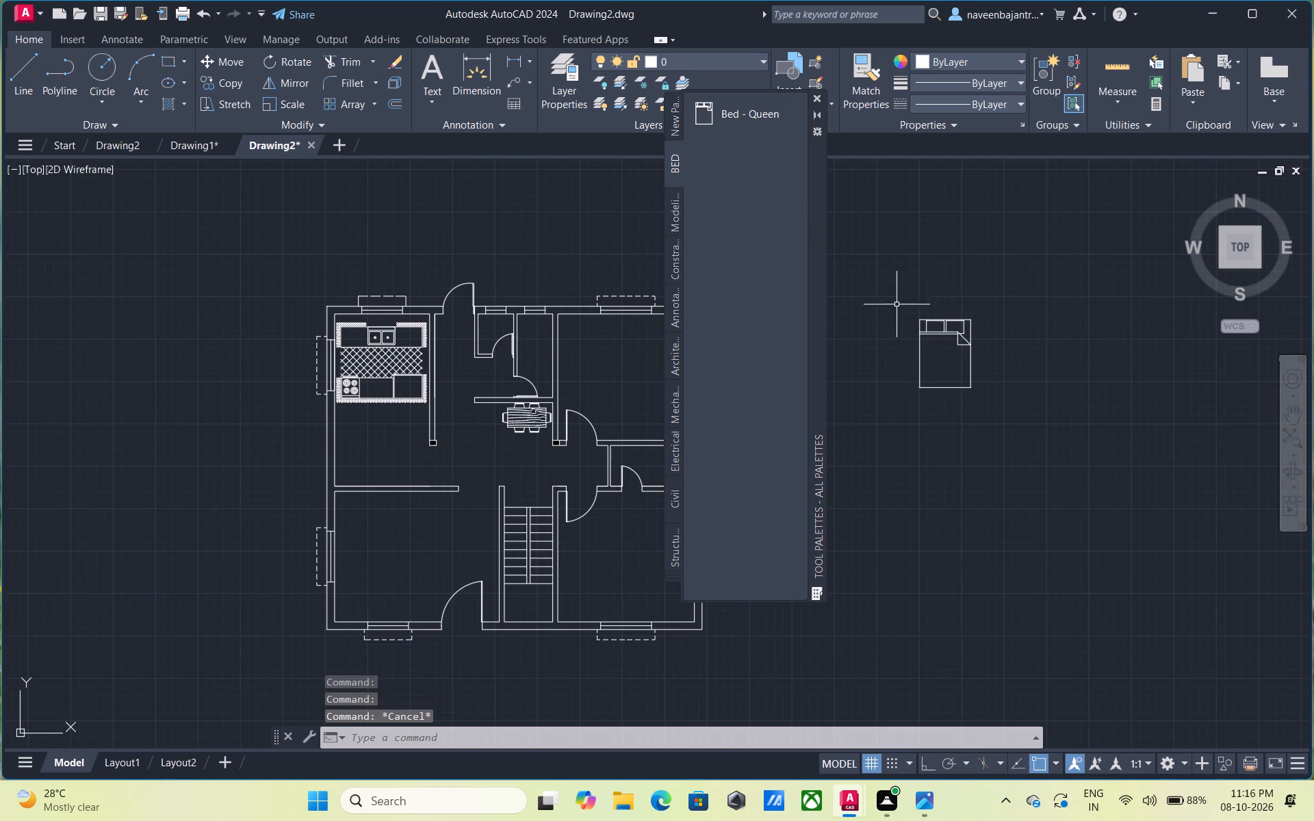
click(818, 94)
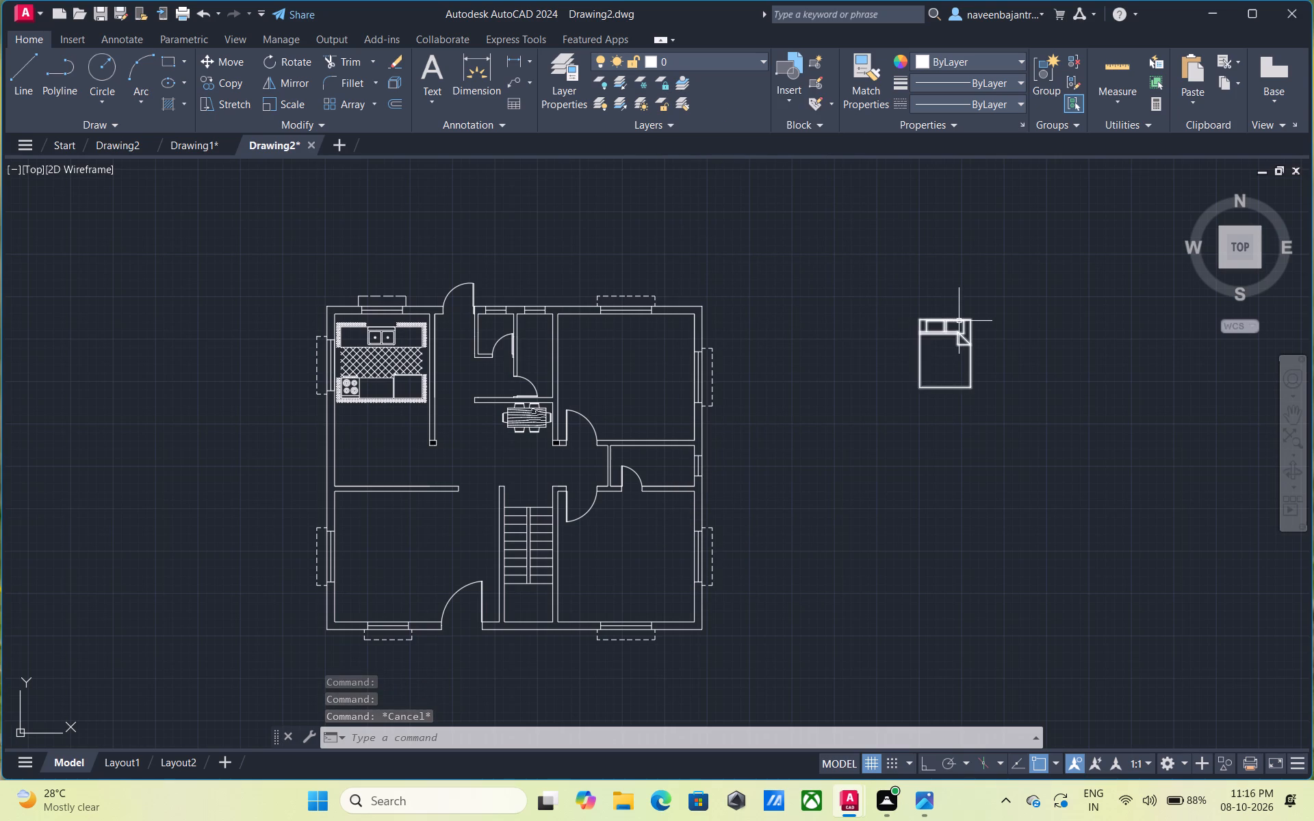
Move the queen bed by its upper-left corner into the upper-right room, with its head just below the top window.
click(959, 321)
text(m)
key(space)
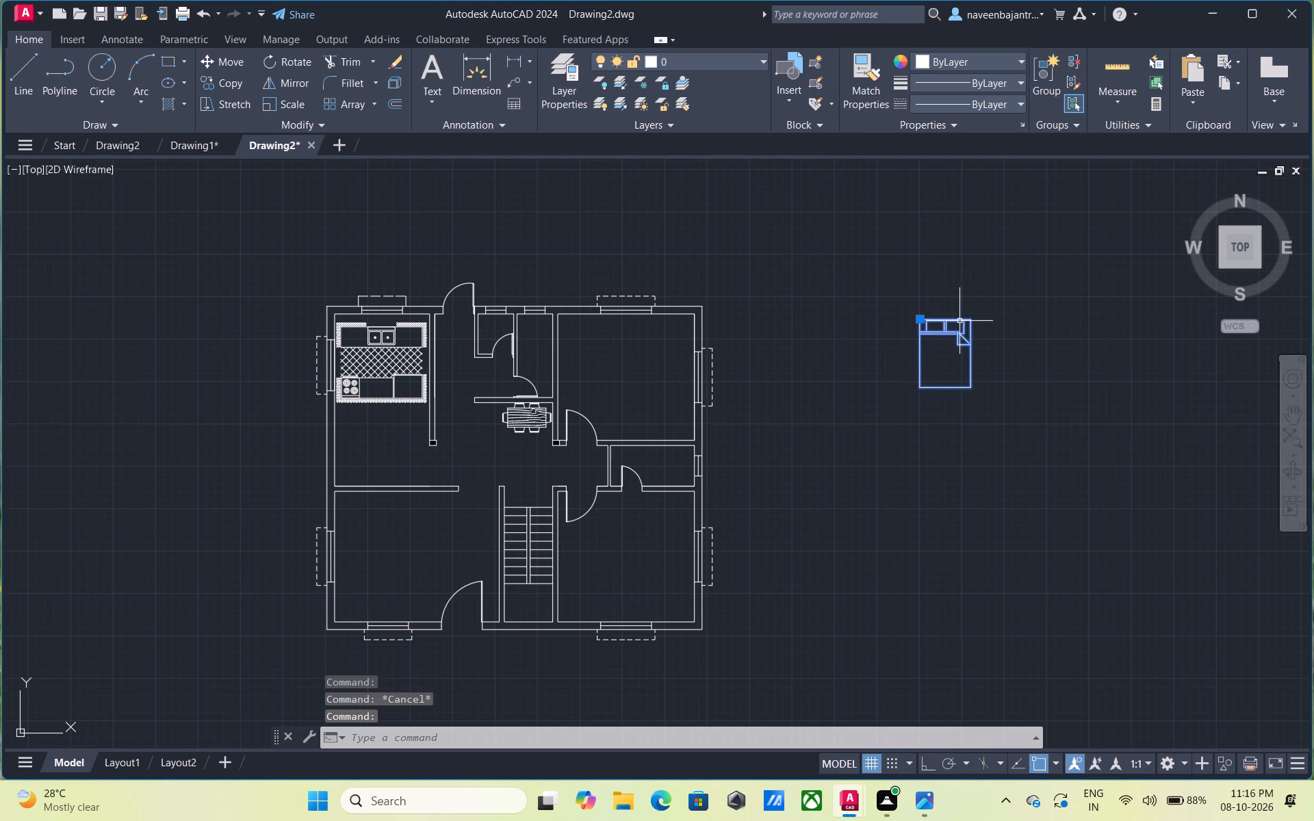
click(921, 319)
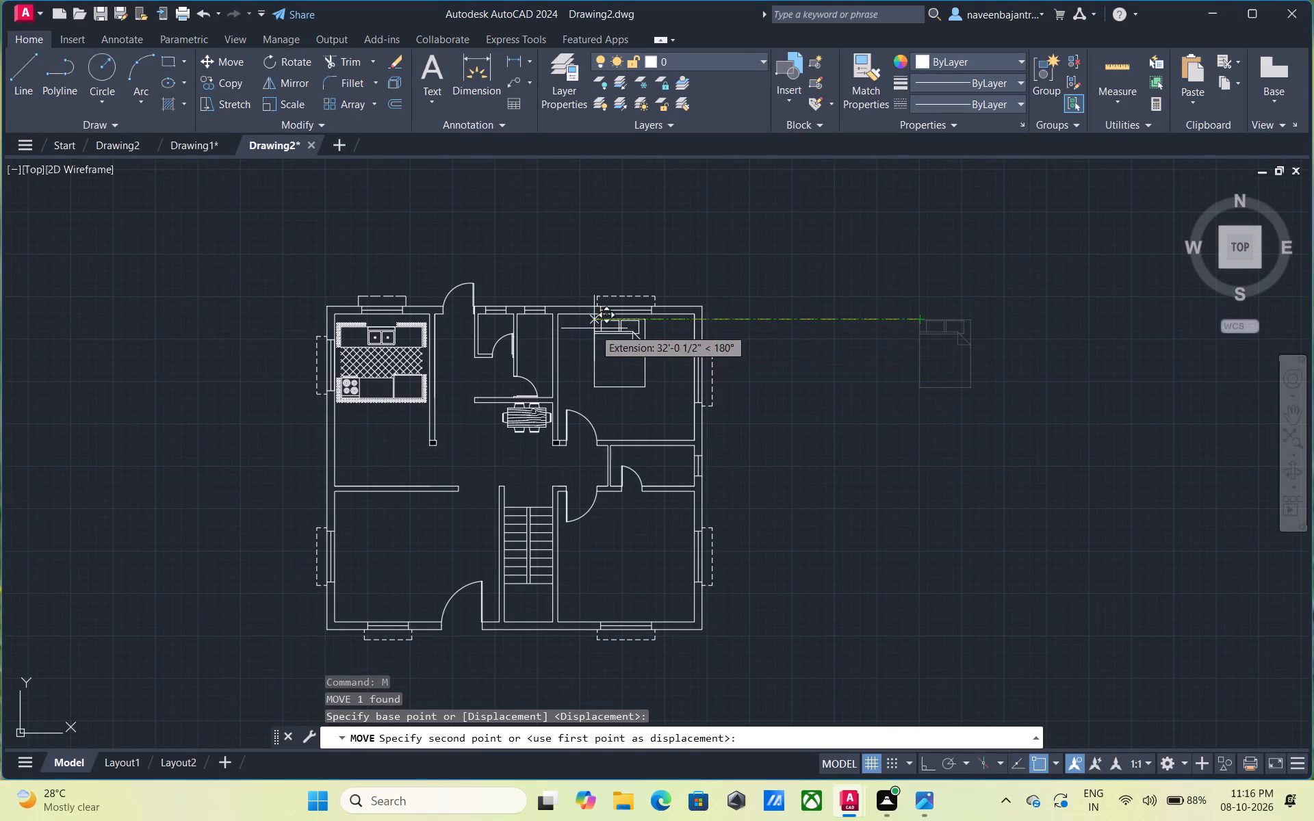
scroll(600, 334, up, 3)
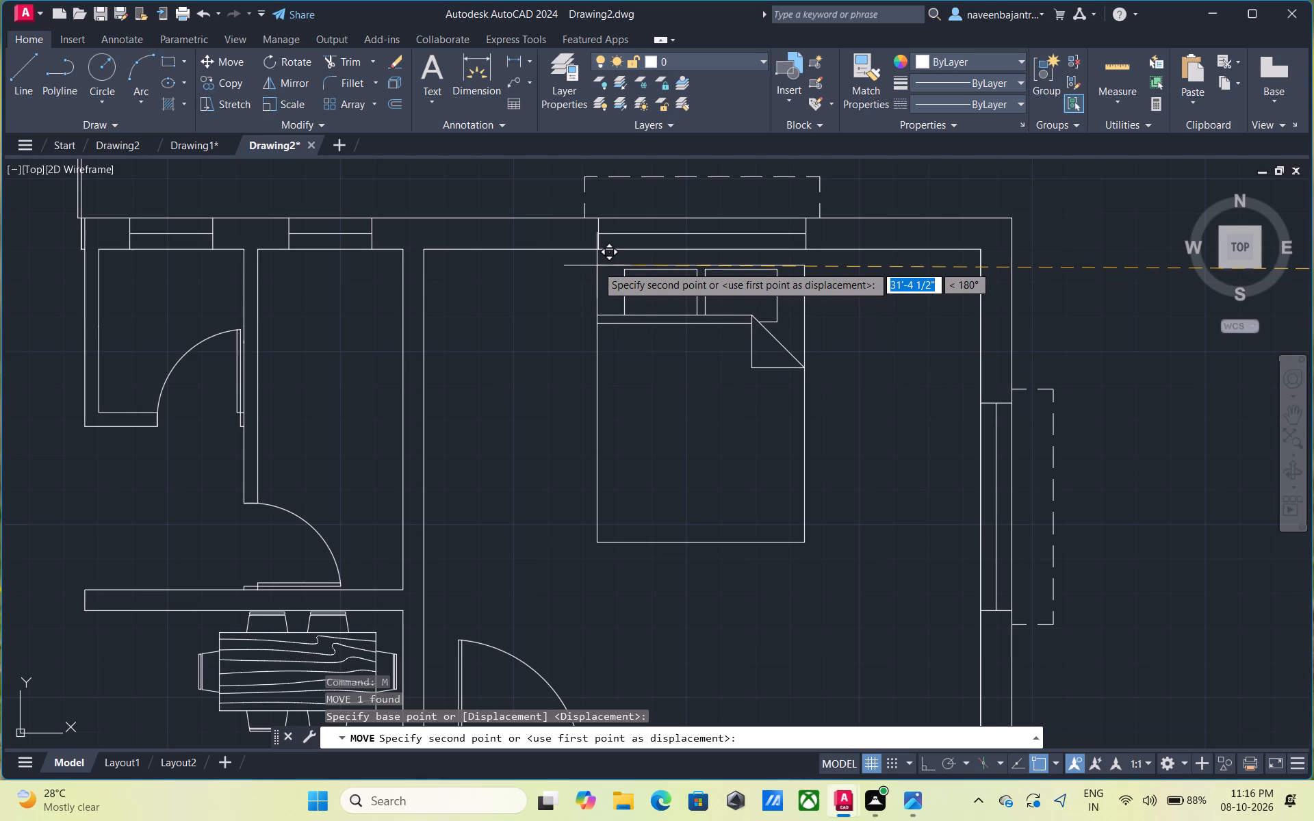
click(597, 265)
key(Escape)
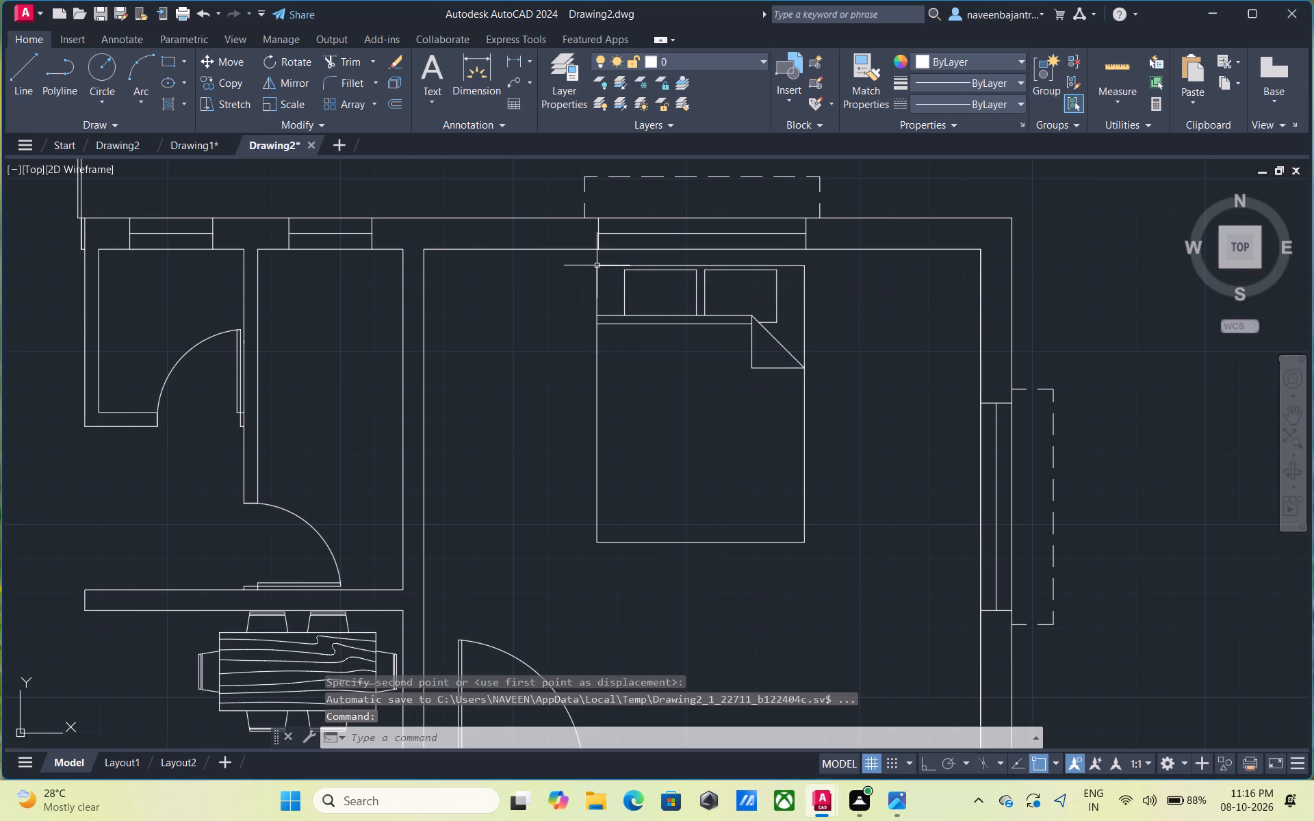
Insert three Lamp - Table blocks from the DesignCenter sample Home - Space Planner.dwg to the left of the floor plan.
scroll(657, 354, down, 3)
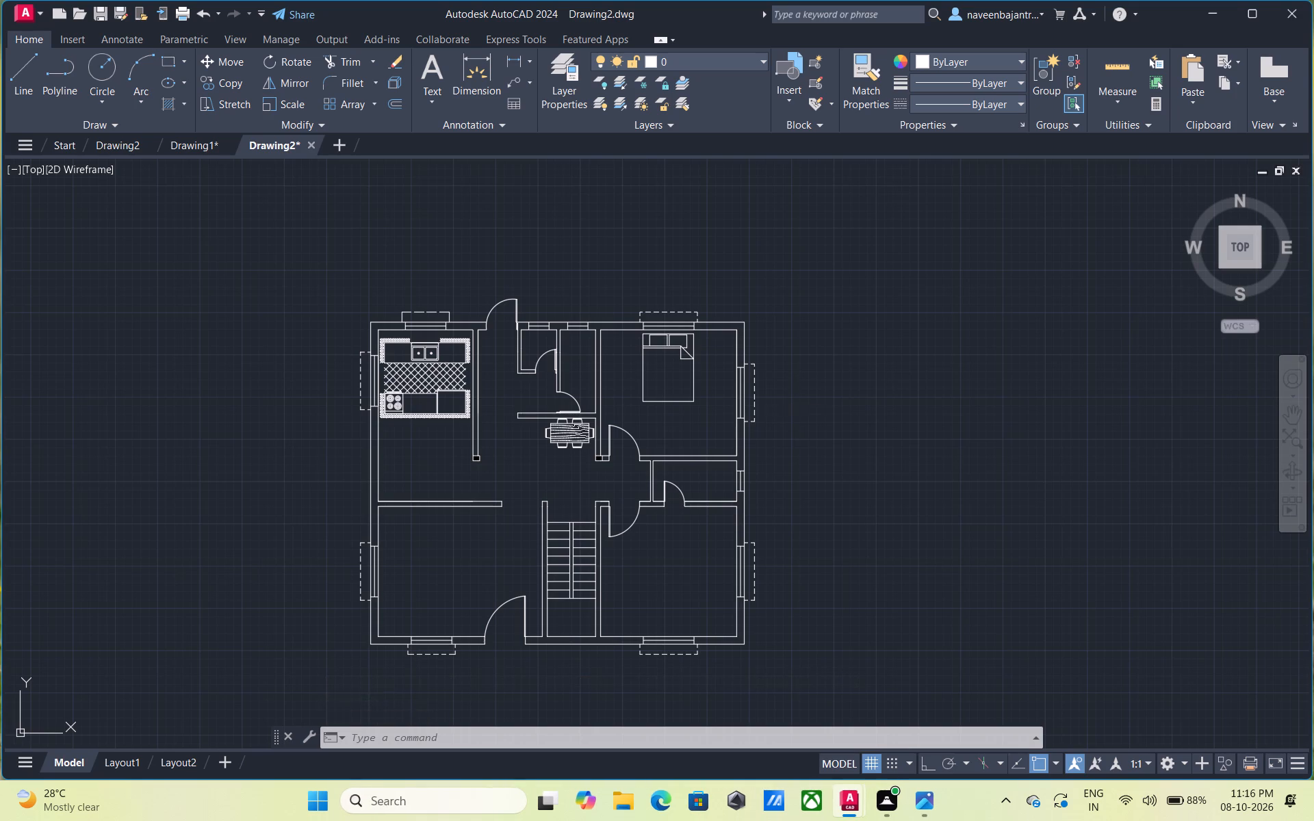
key(Escape)
text(dc)
key(space)
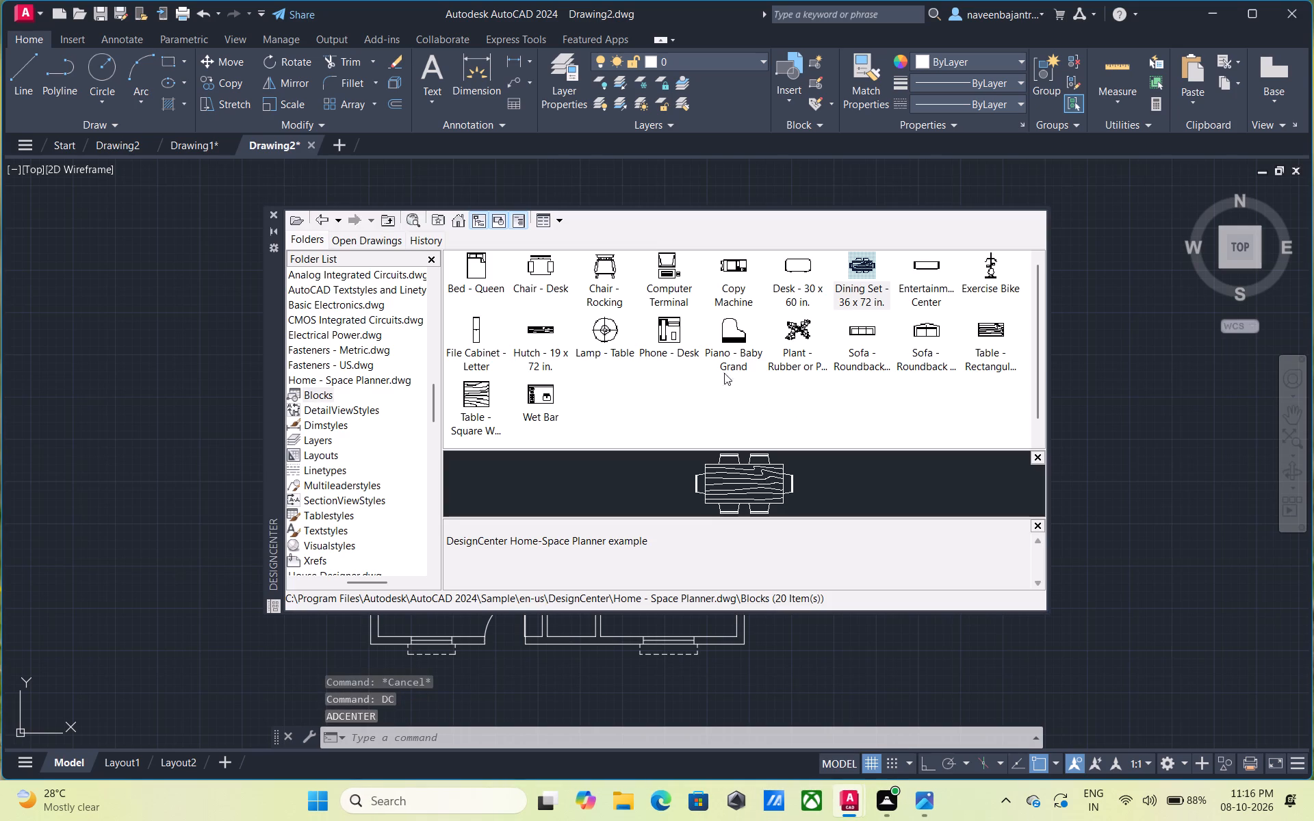
drag(611, 331, 434, 358)
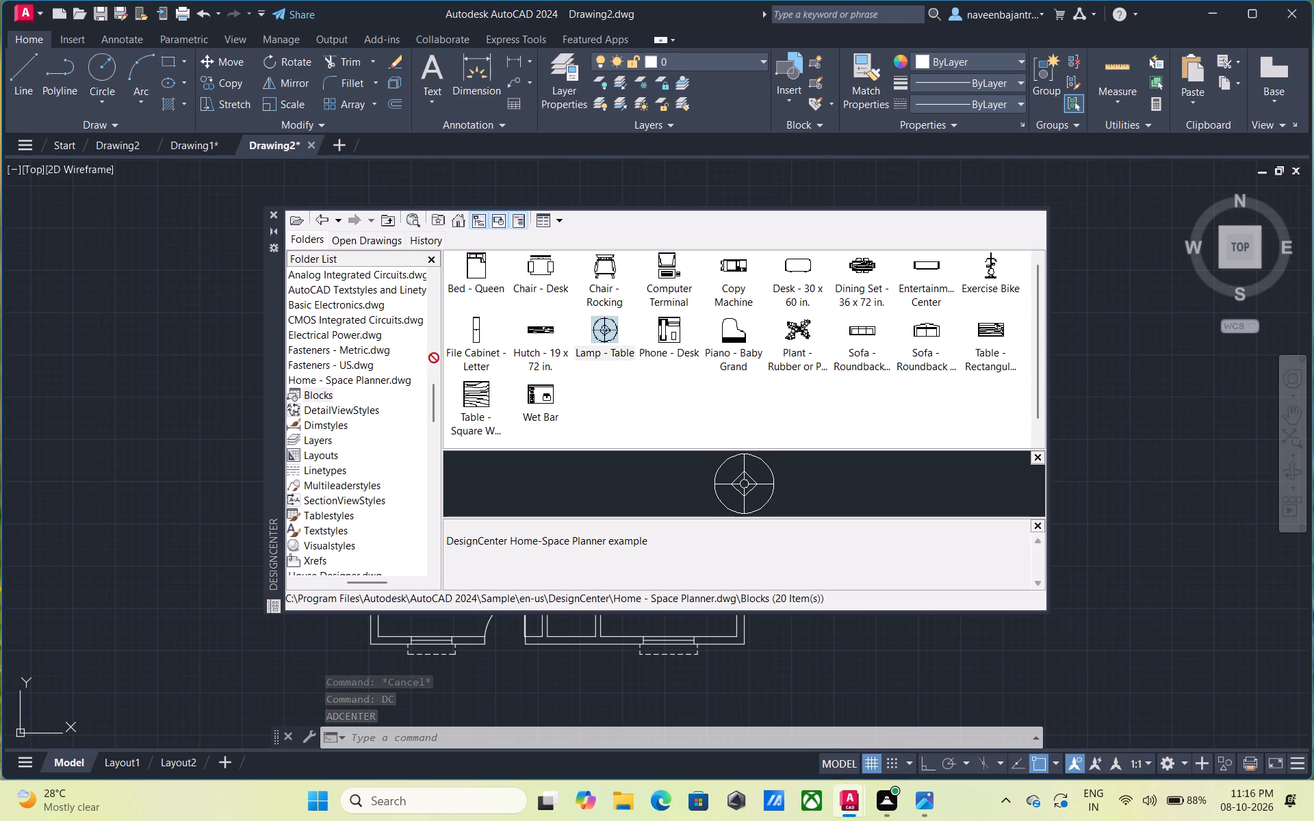
drag(434, 358, 189, 376)
drag(607, 333, 355, 400)
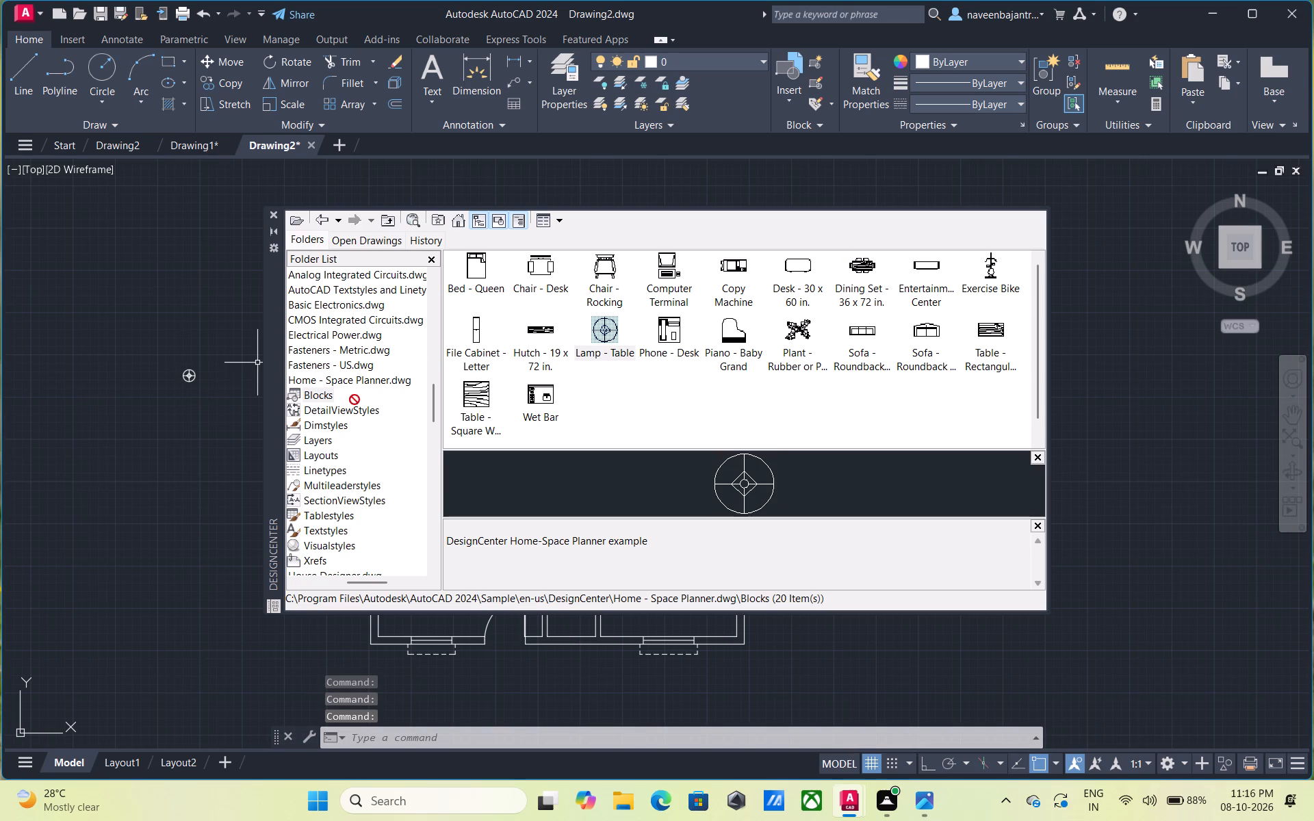
drag(355, 400, 170, 412)
drag(611, 331, 441, 328)
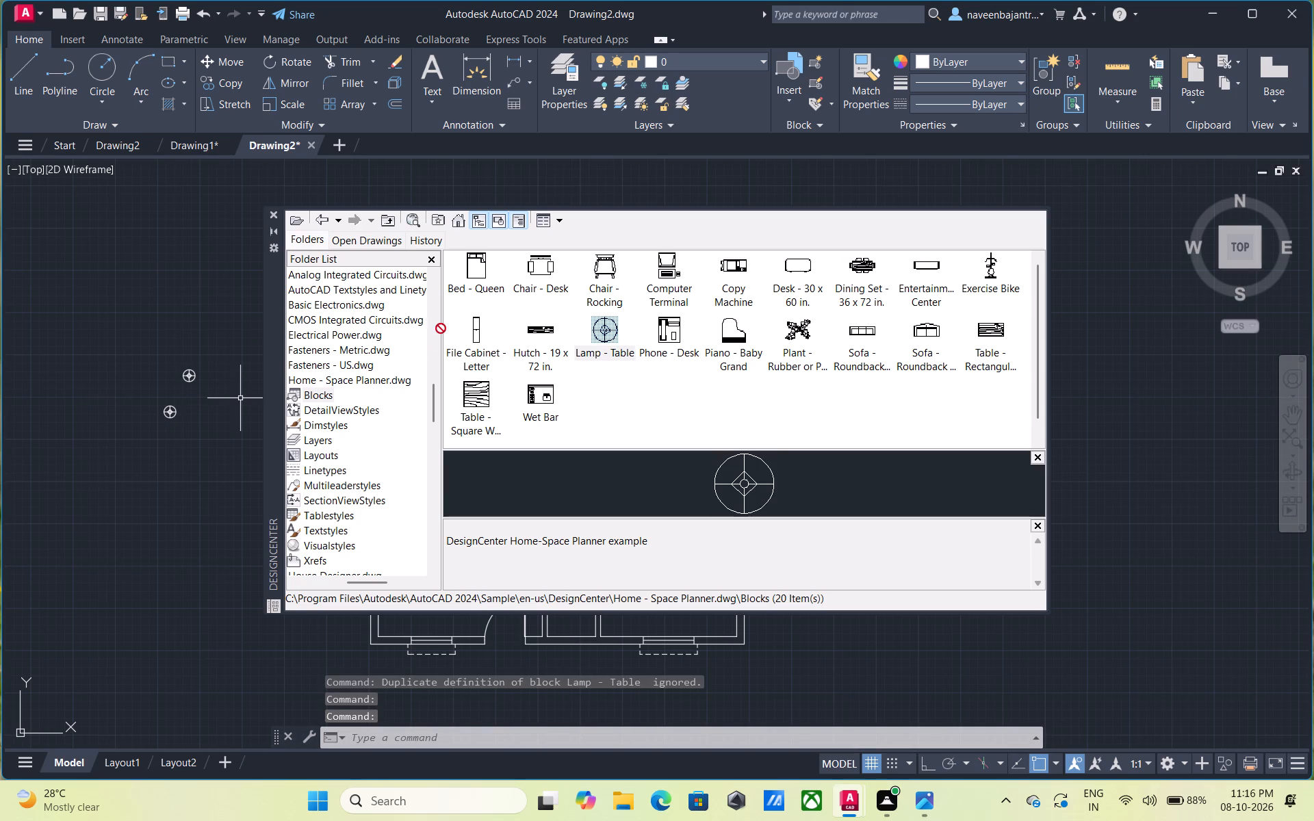
drag(441, 328, 183, 324)
click(272, 211)
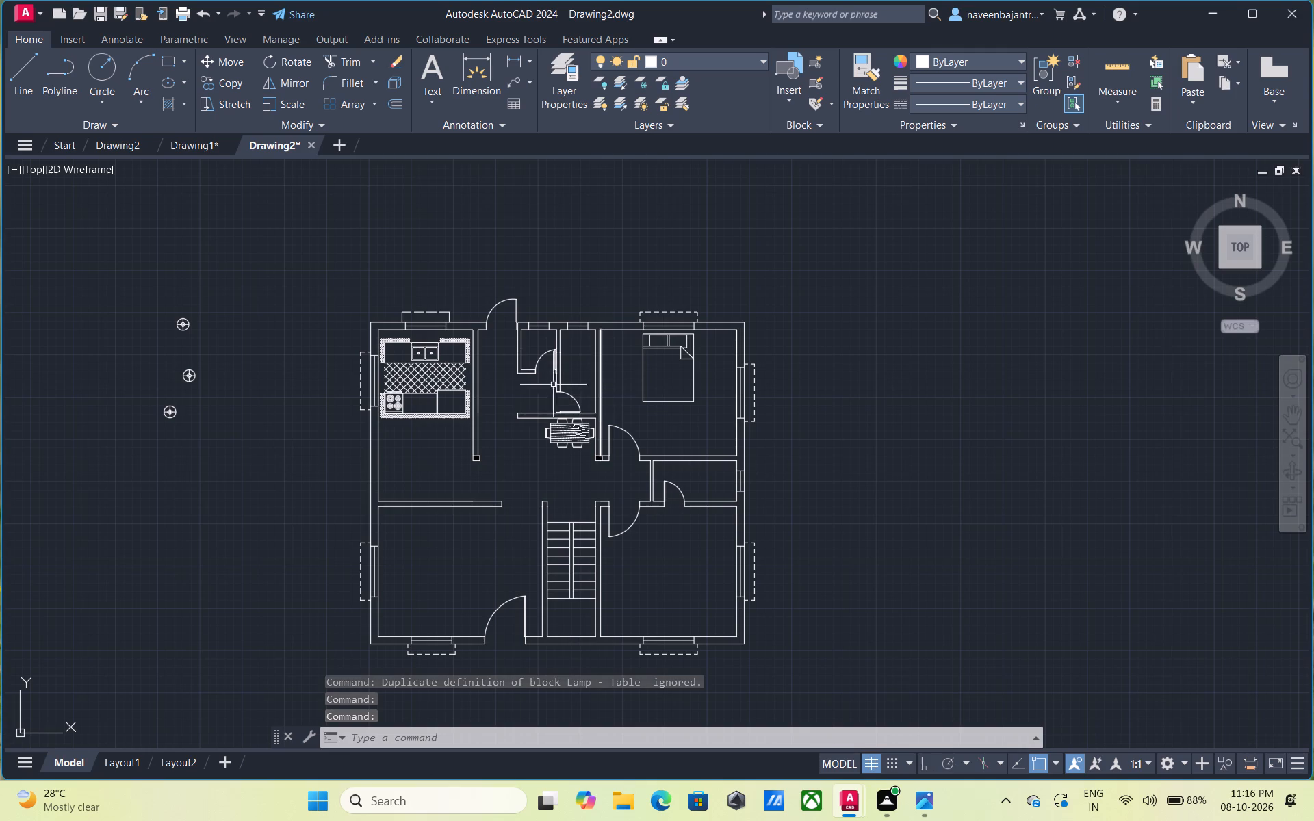
Move the uppermost table lamp into the upper-right room, just left of the queen bed's head.
click(183, 326)
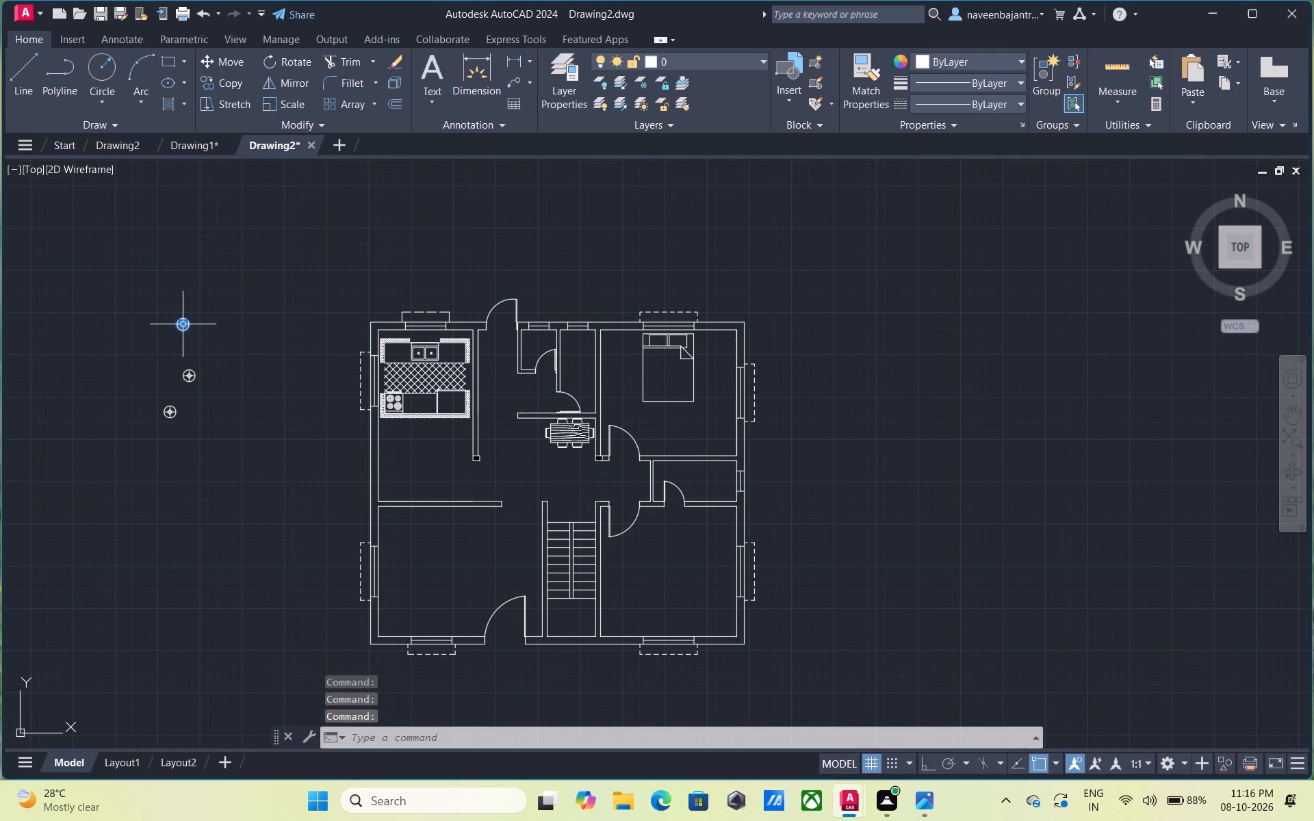
text(m)
key(space)
click(183, 325)
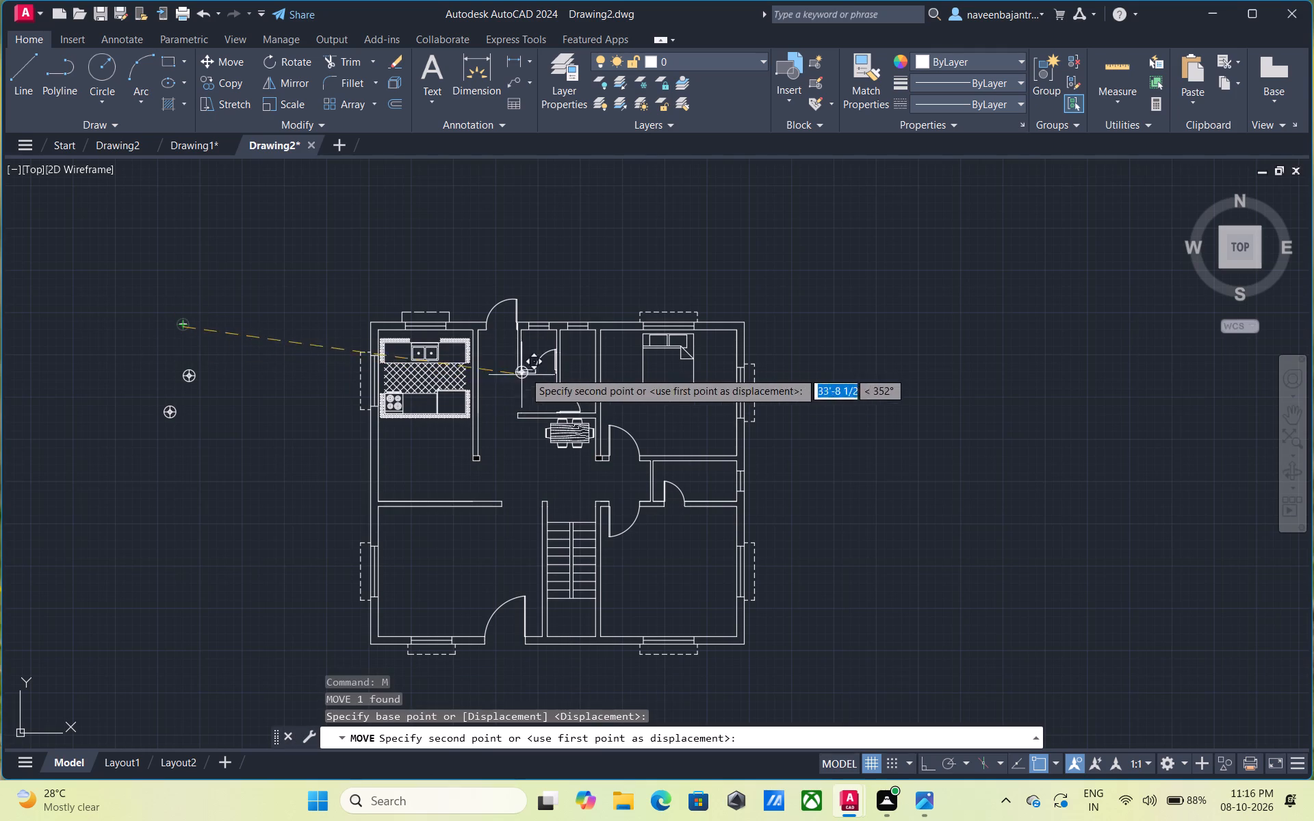
scroll(639, 360, up, 3)
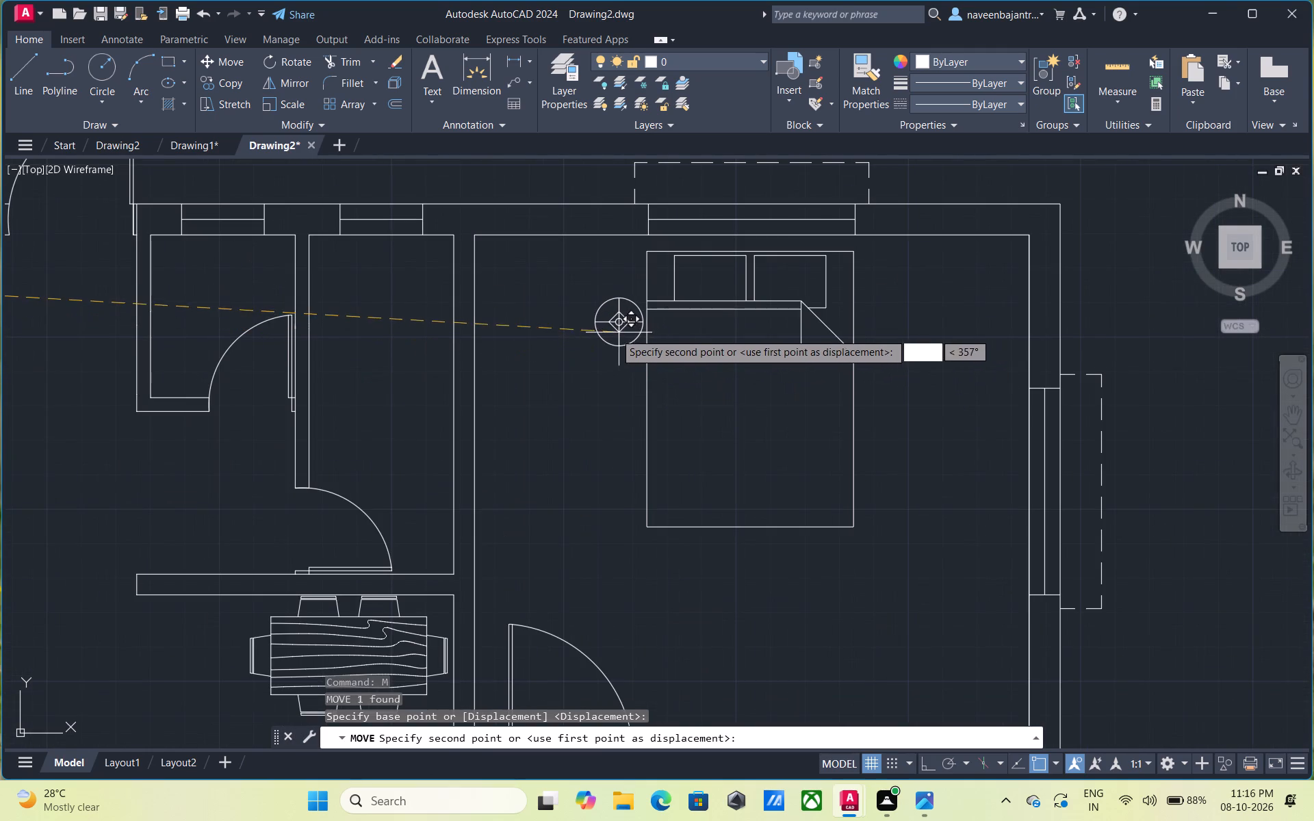
click(613, 288)
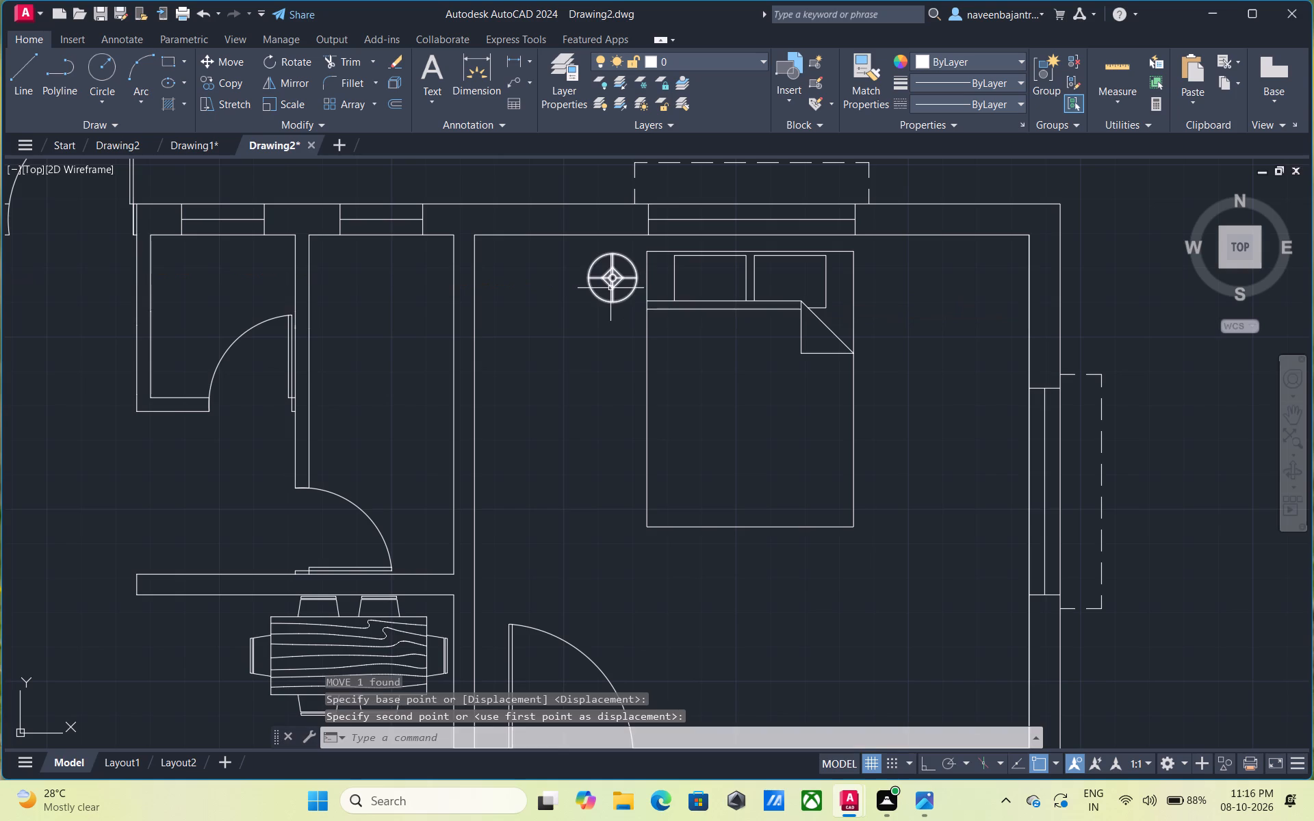
Copy the table lamp beside the upper-right room's queen bed to the other side of the bed's head.
click(610, 288)
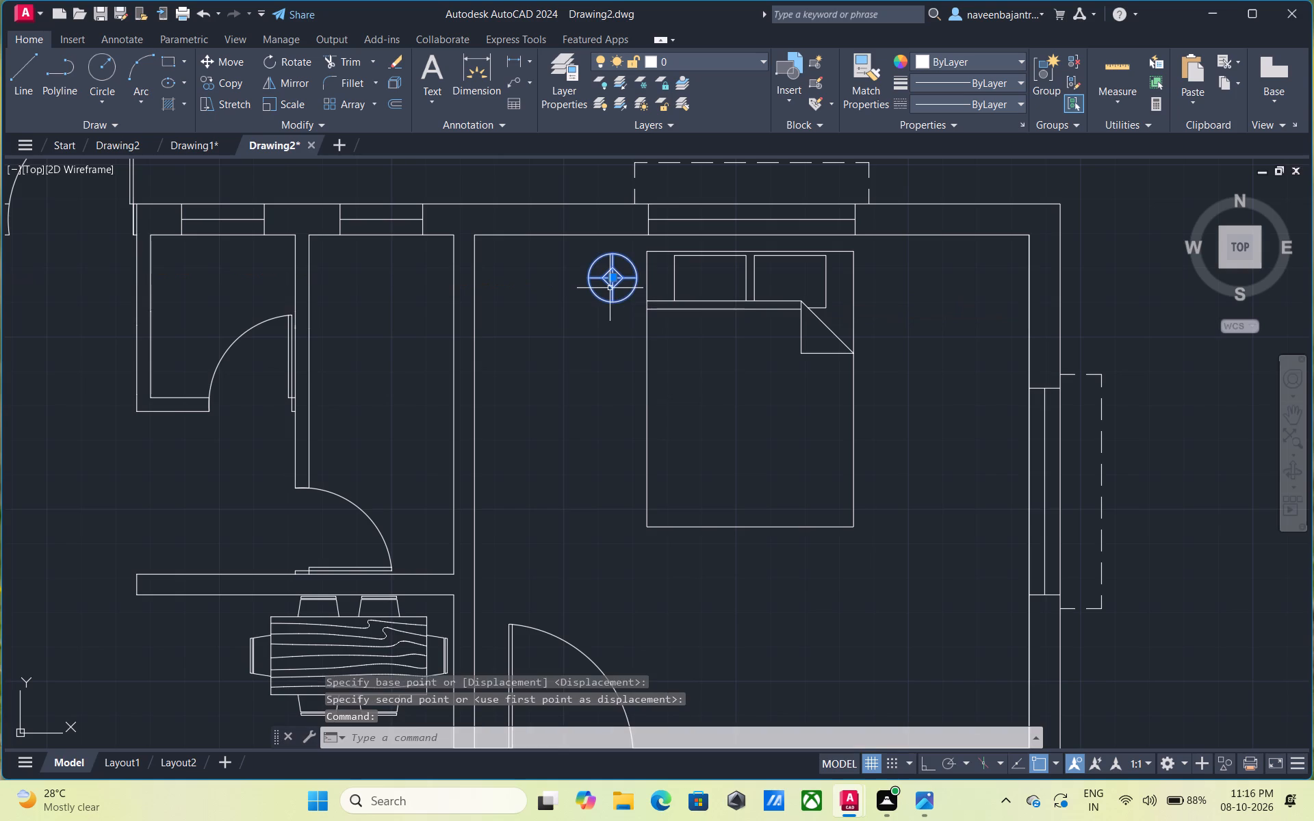
text(co)
key(space)
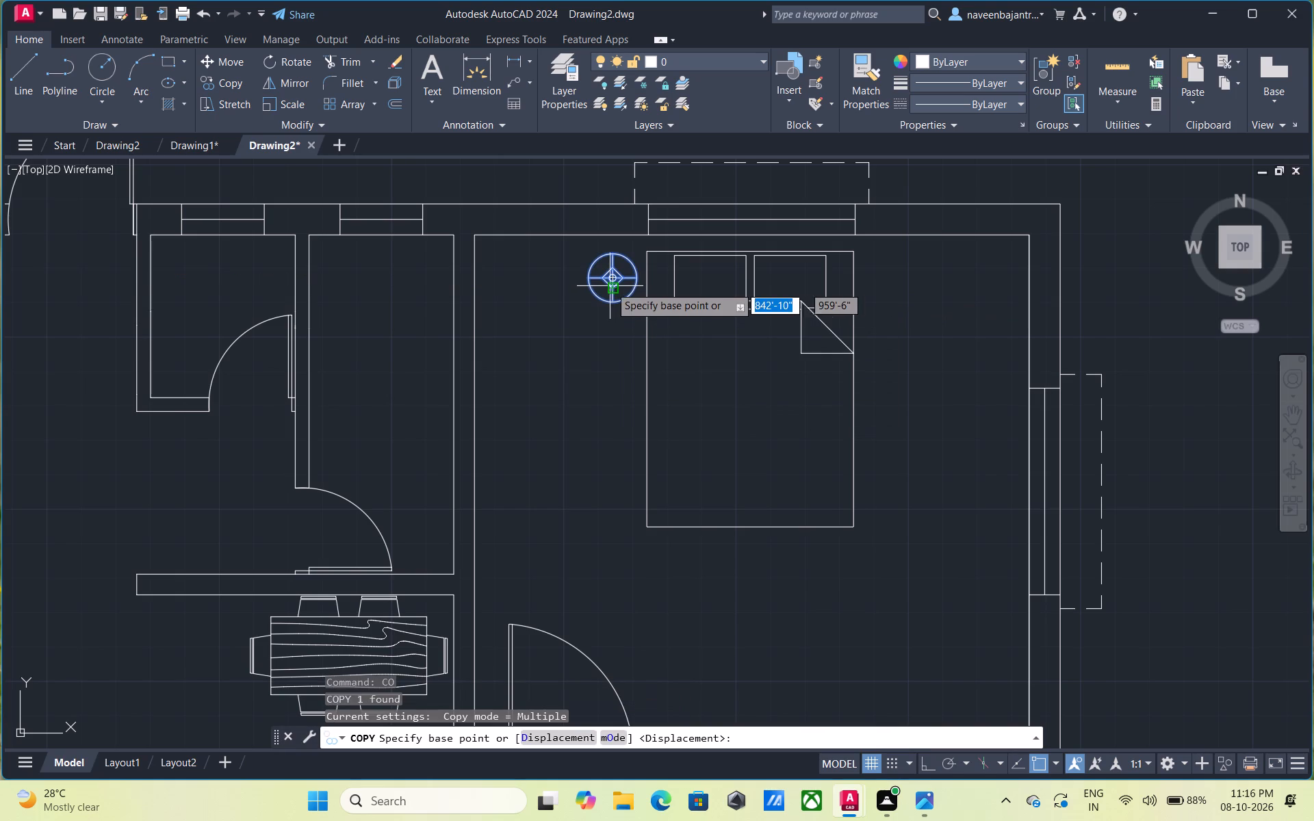
click(609, 276)
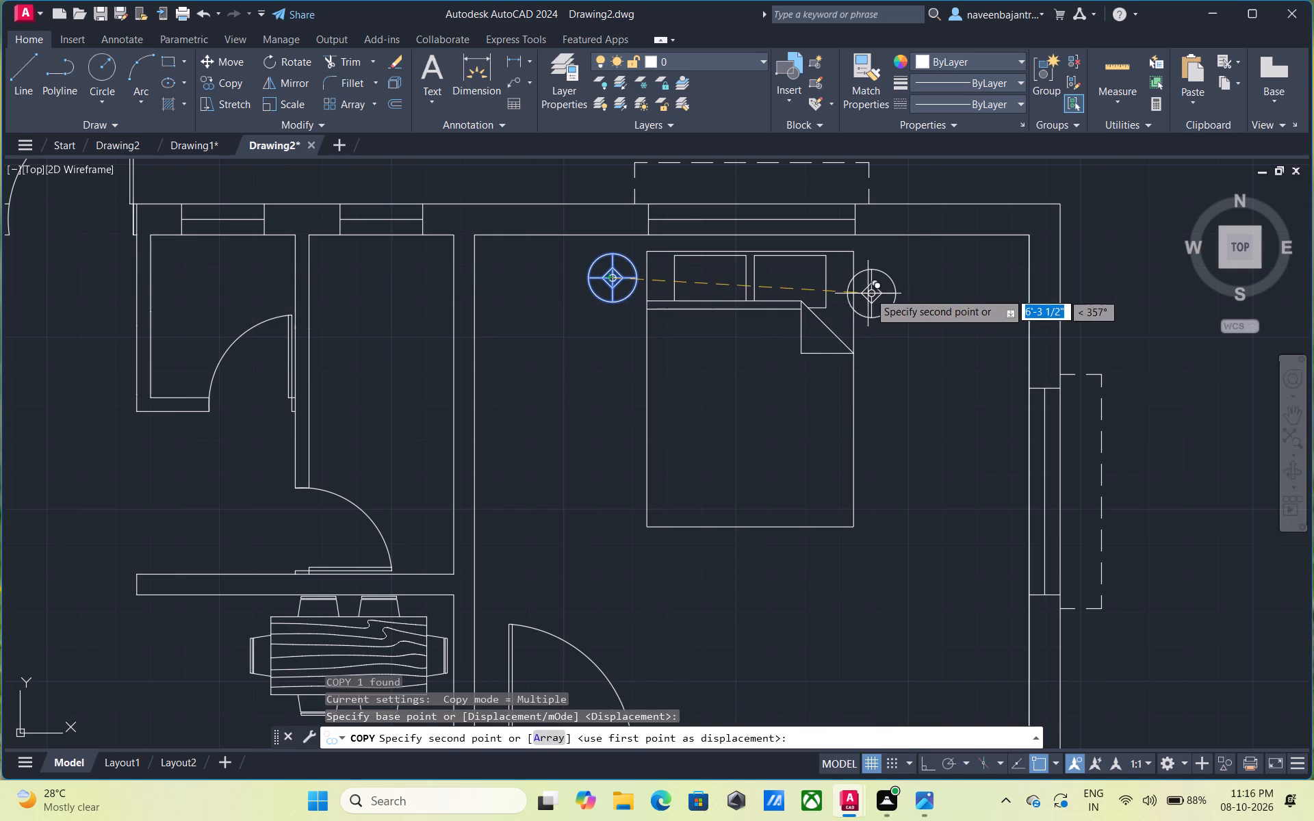
scroll(875, 291, up, 1)
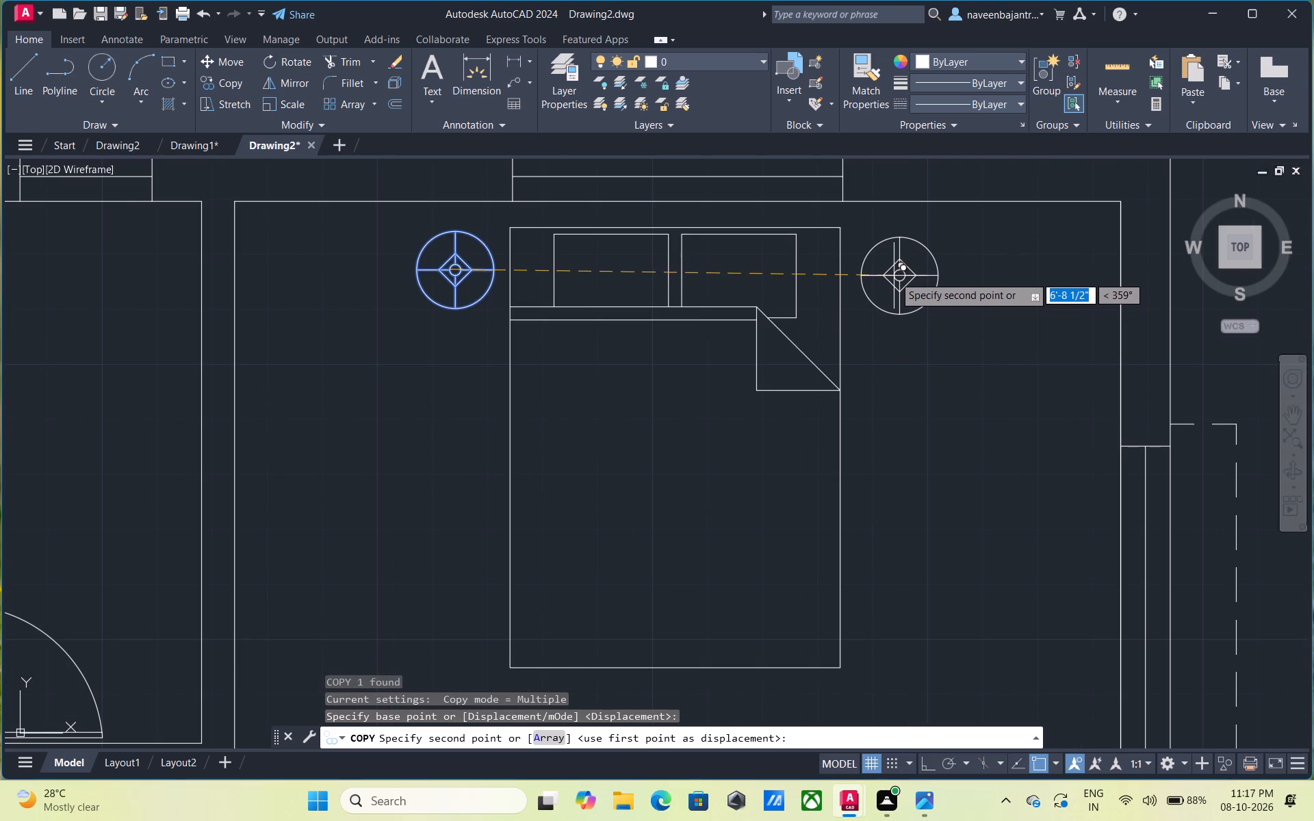
click(894, 276)
key(Escape)
Copy the queen bed by its lower-right corner into the empty area right of the floor plan, about 24'-11" away.
scroll(886, 341, down, 1)
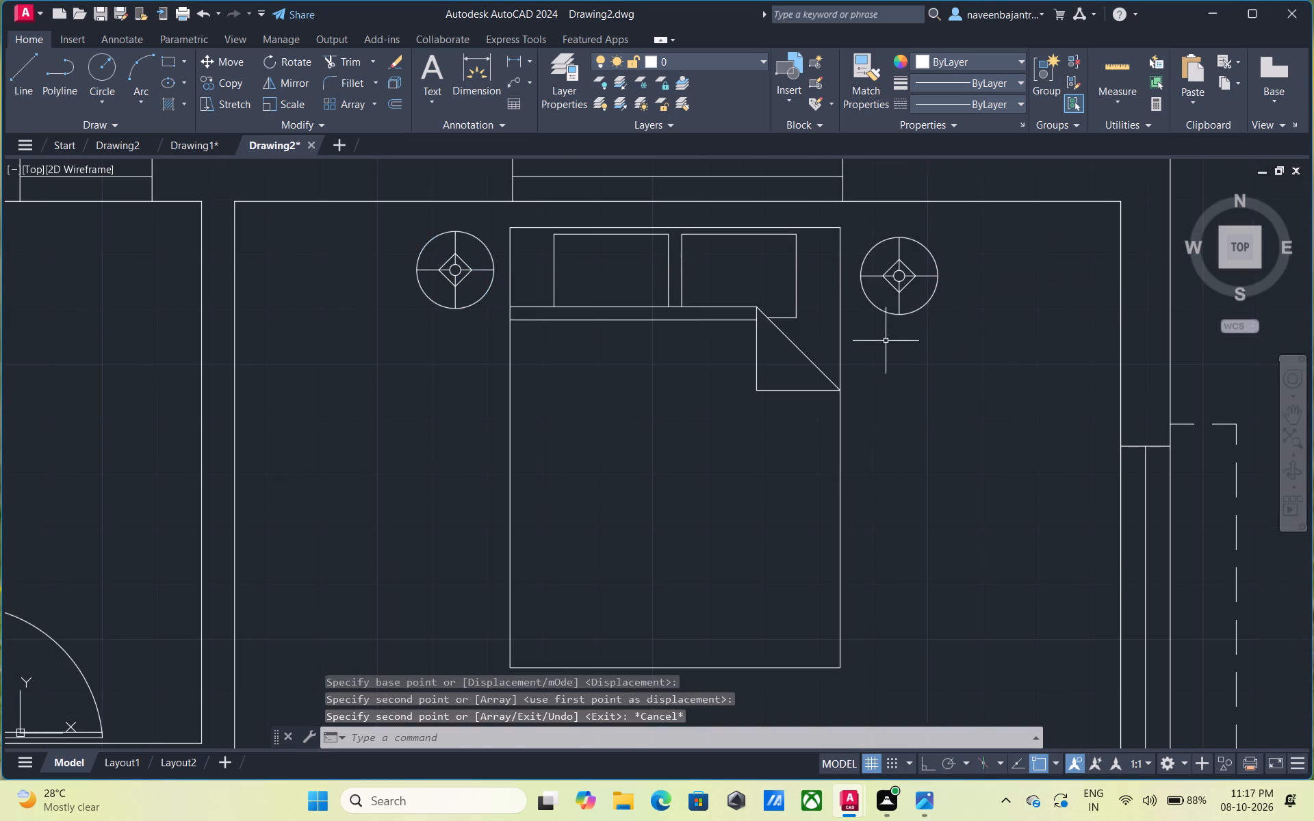
scroll(886, 341, down, 3)
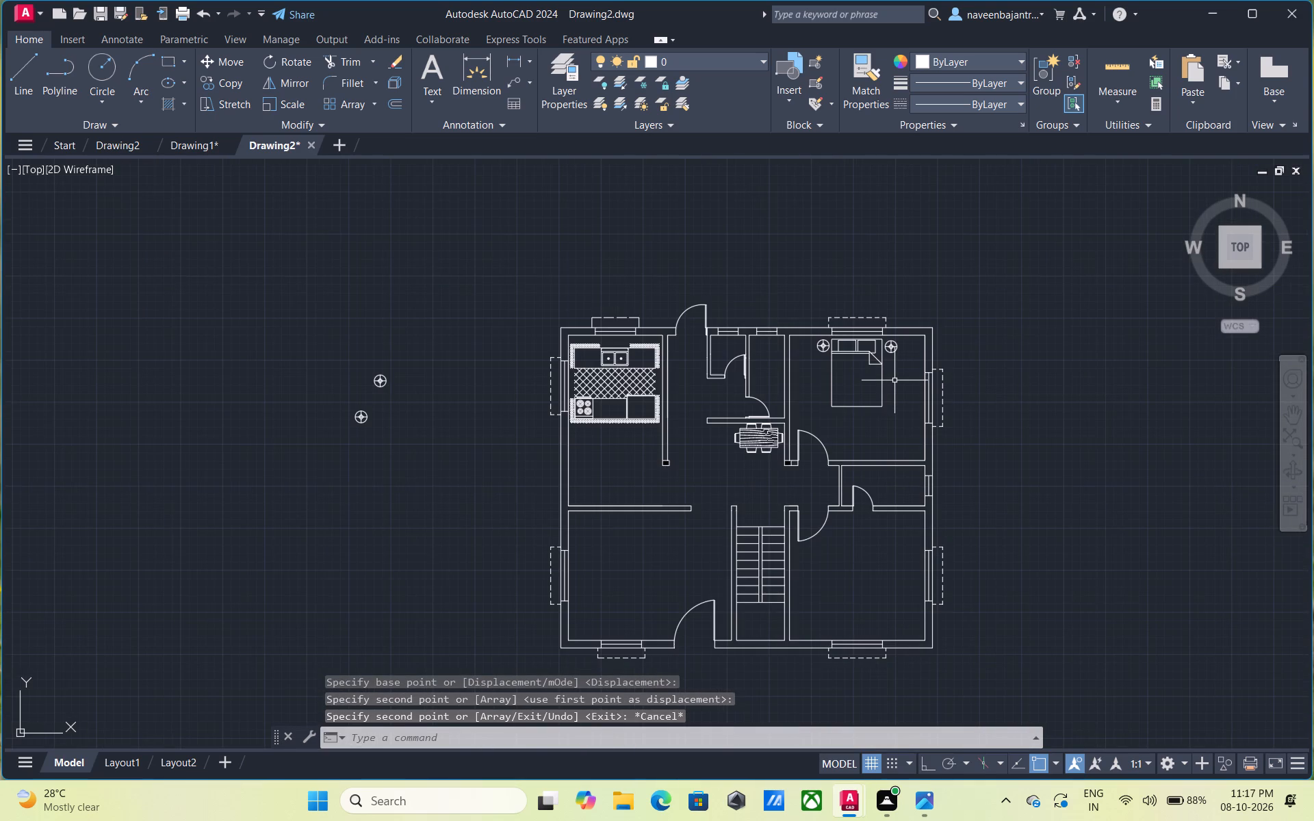
middle_drag(894, 380, 732, 325)
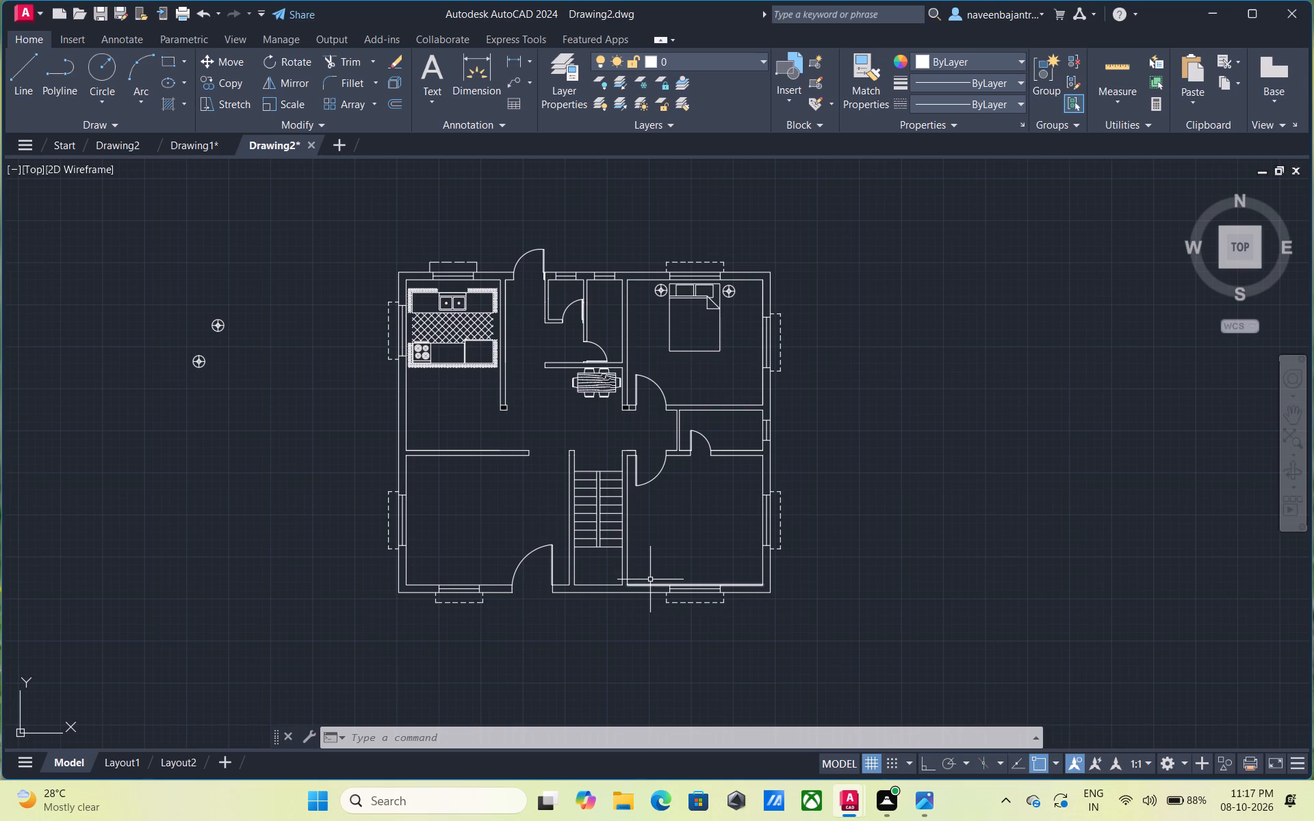
click(721, 344)
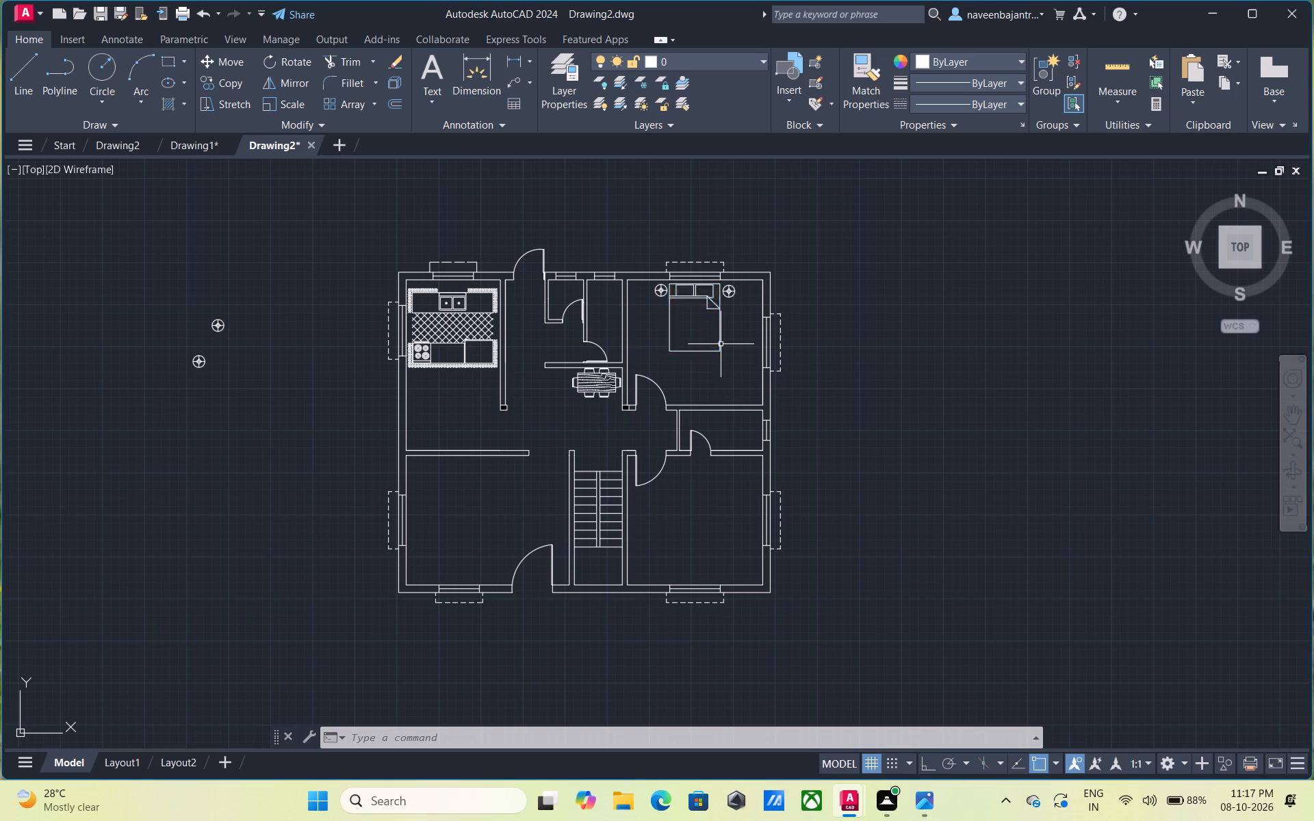
text(co)
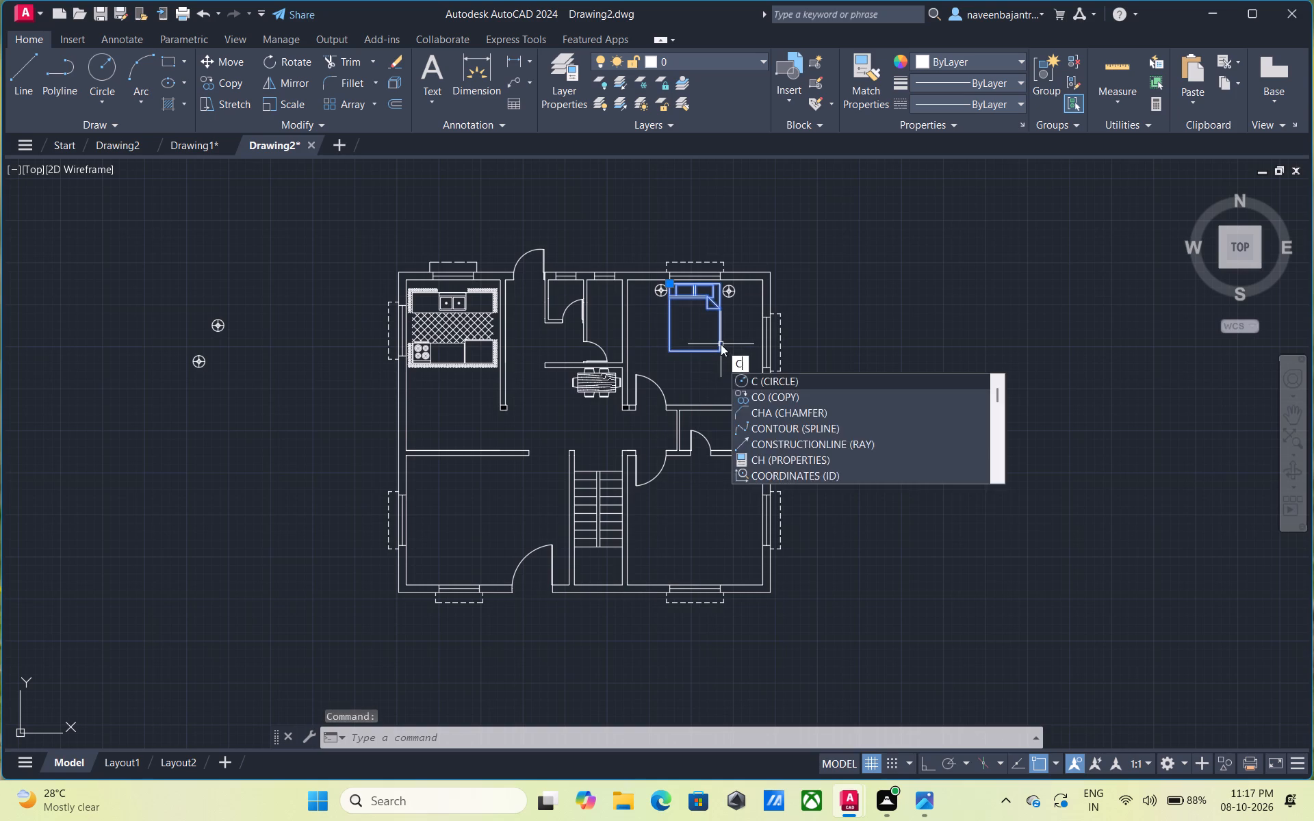
key(space)
click(721, 344)
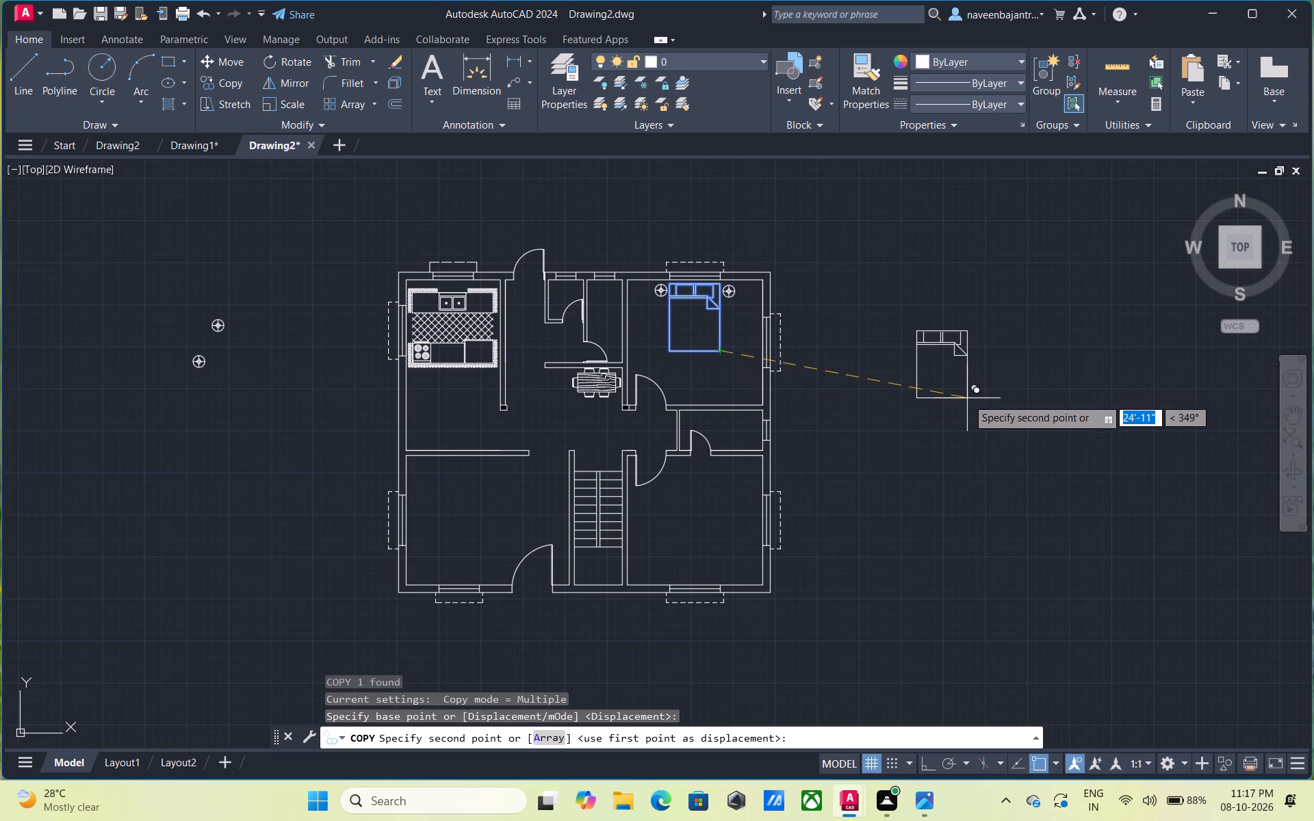
click(967, 398)
key(Escape)
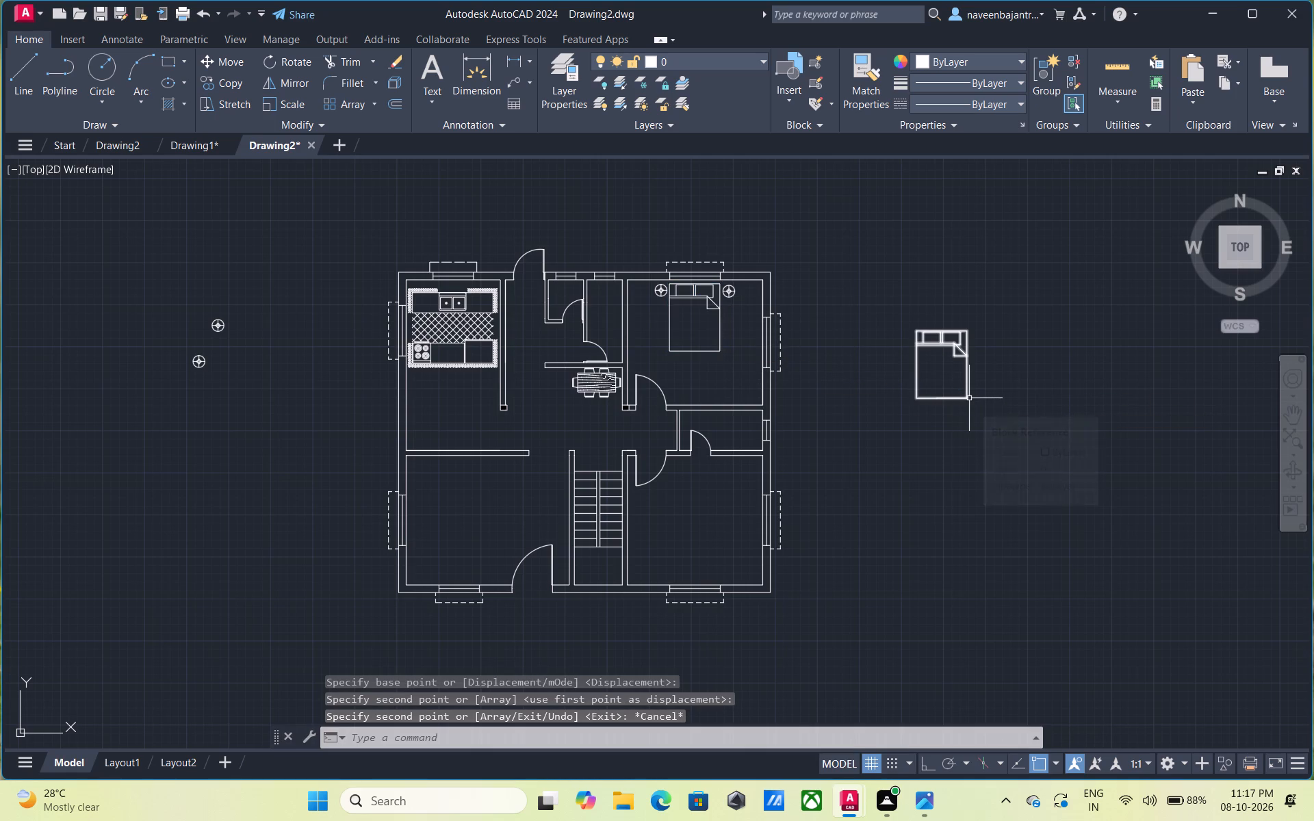
Rotate the copied queen bed 270° about its lower-right corner, with its head facing right.
click(969, 398)
text(ro)
key(space)
click(969, 398)
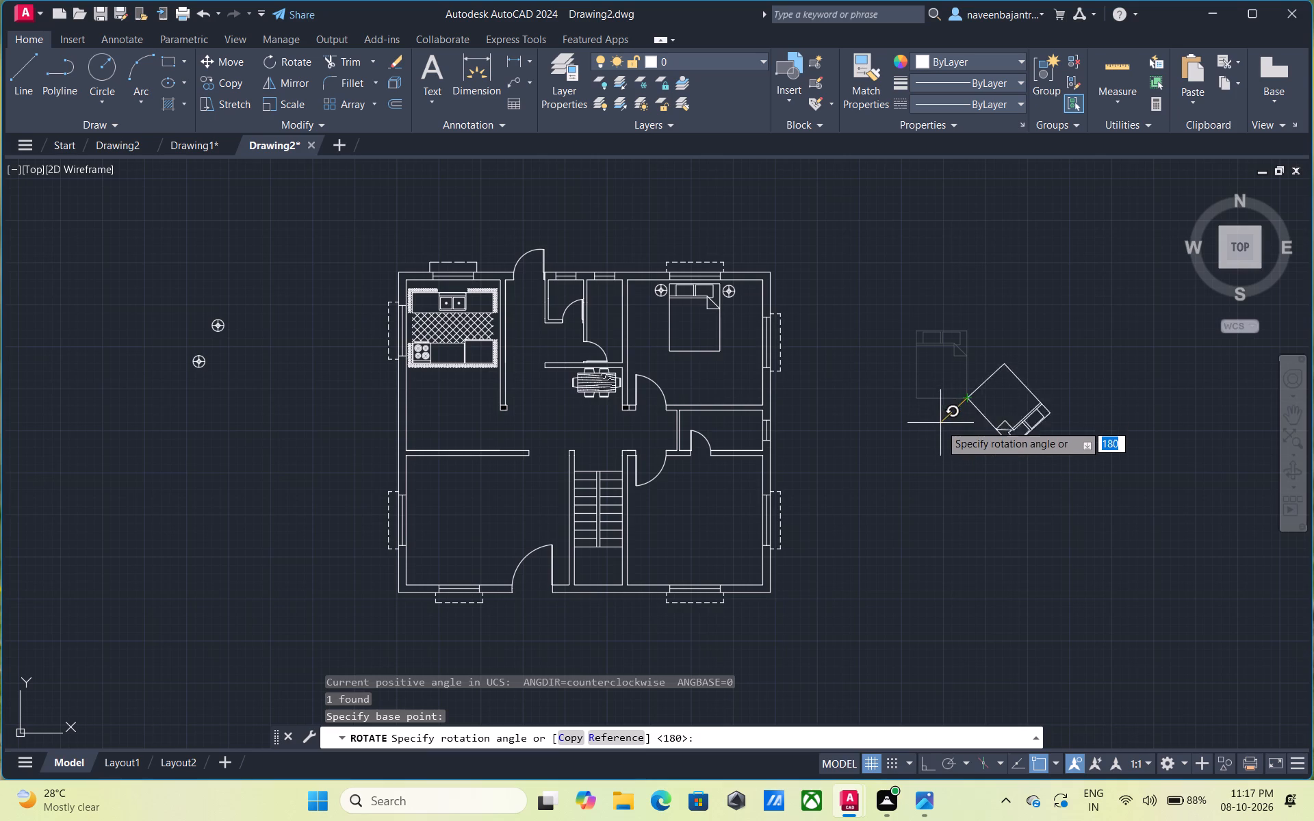
click(962, 491)
key(Escape)
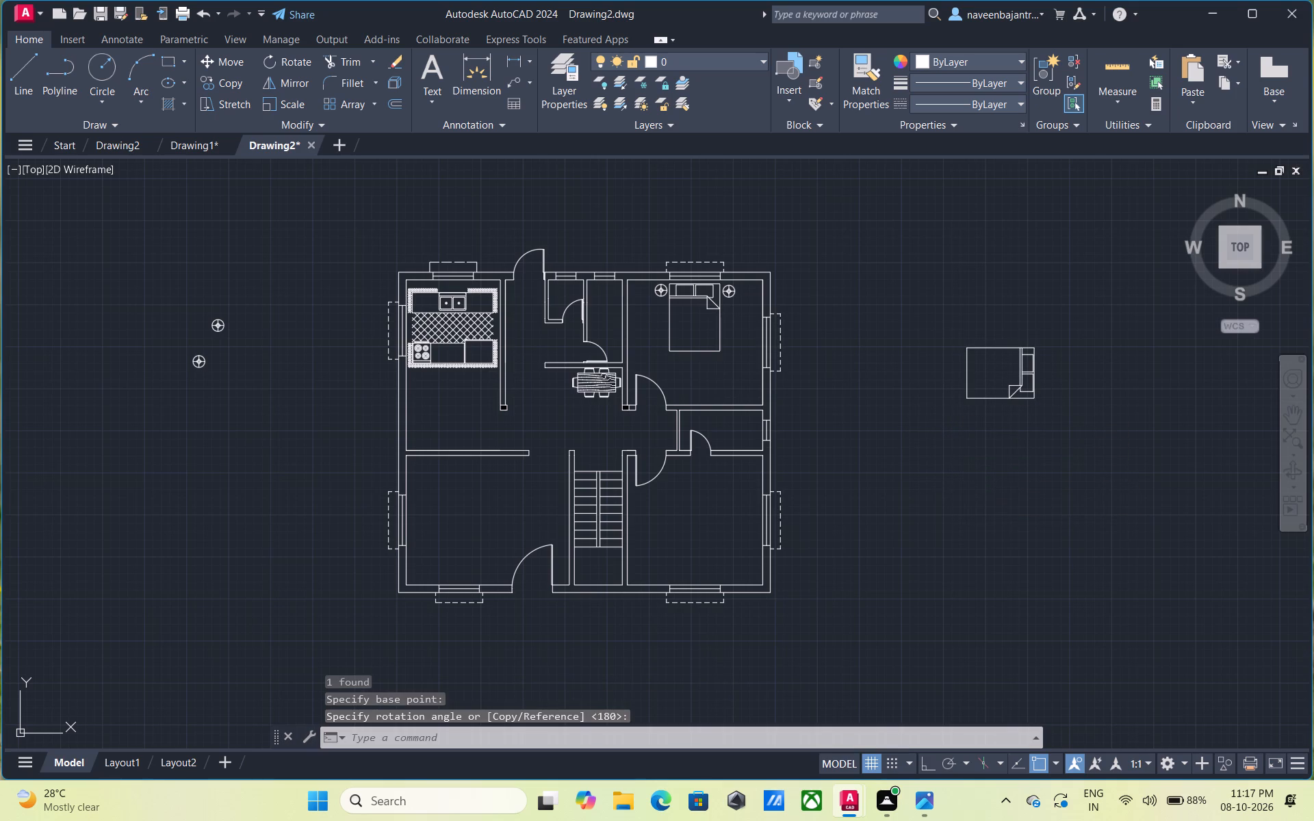
Move the rotated bed by its lower-right corner into the lower-right room, with its head just inside the right-hand window.
click(1035, 400)
text(m)
key(space)
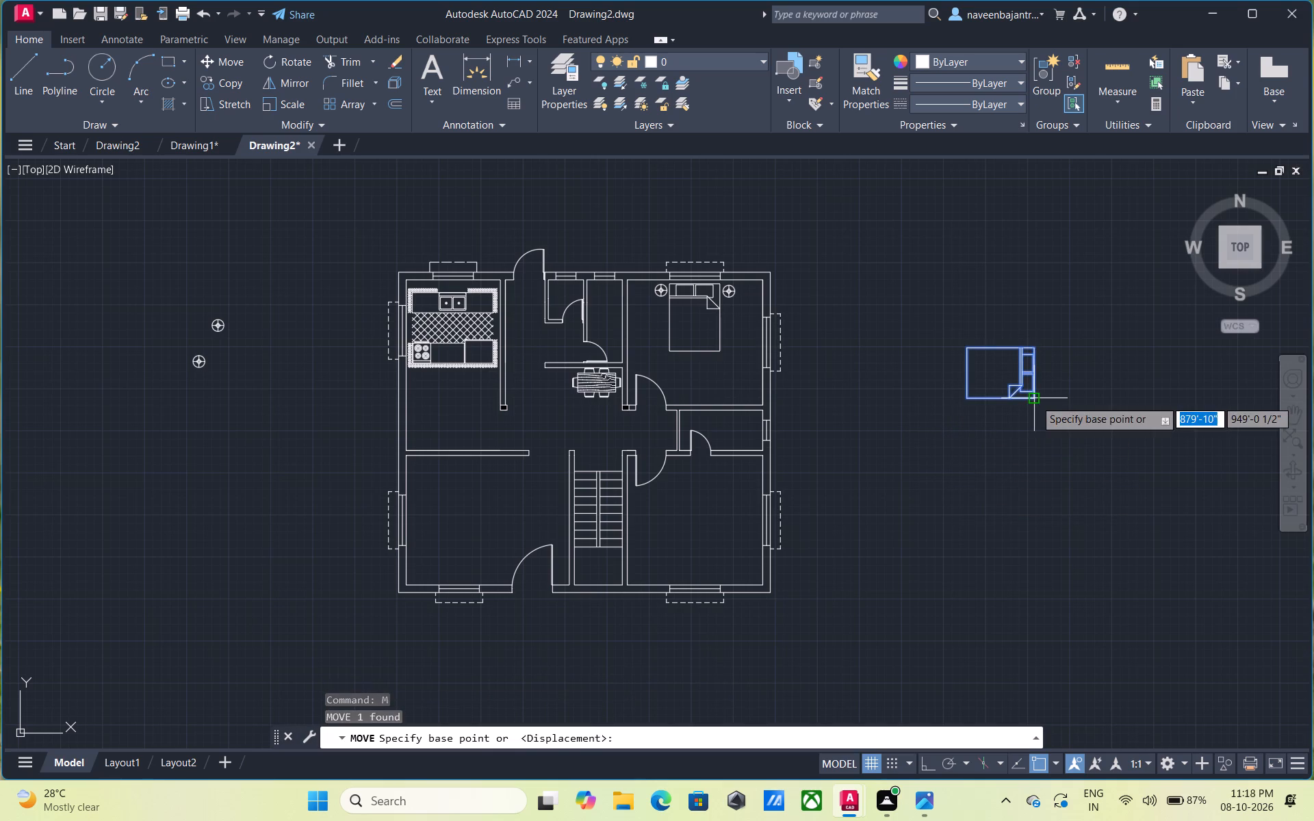
click(1035, 400)
scroll(760, 527, up, 2)
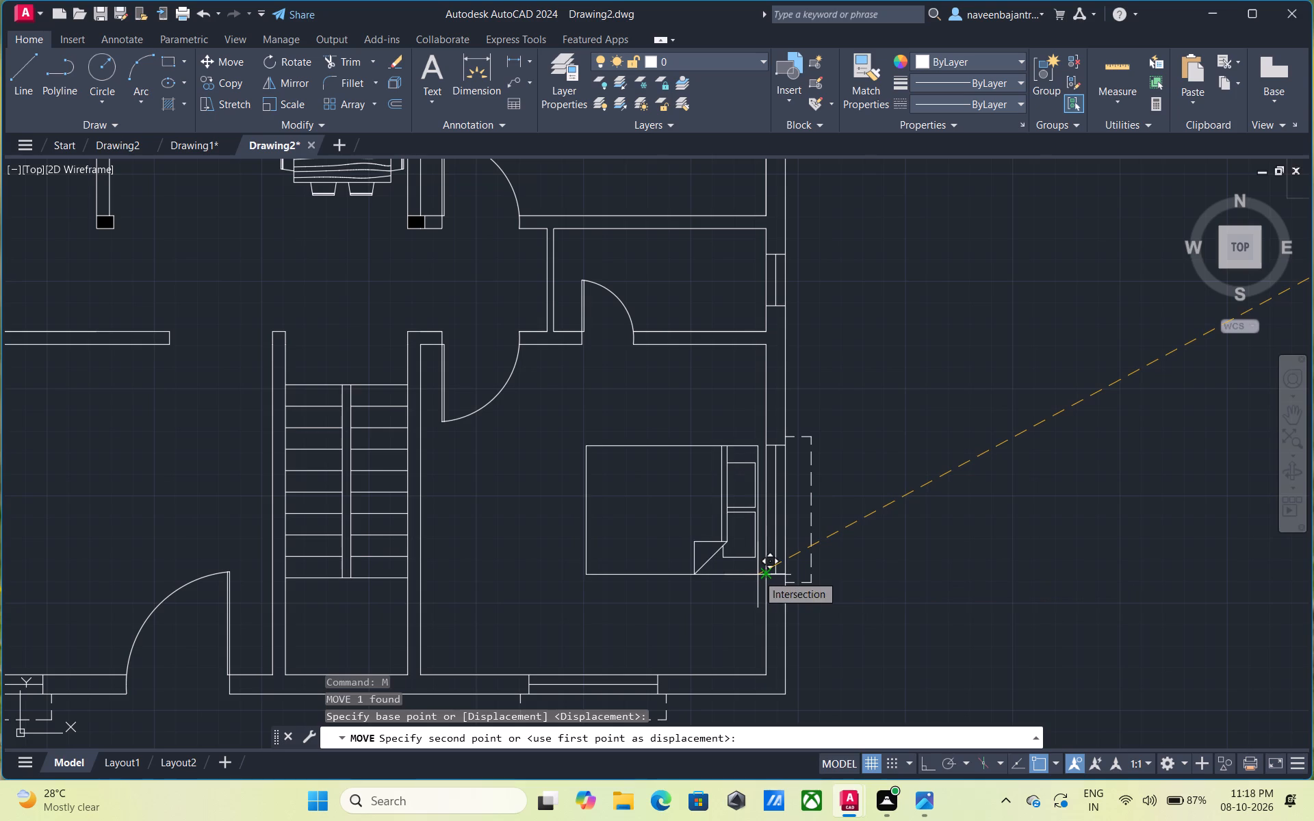
click(758, 575)
key(Escape)
Copy the upper bedroom's left table lamp to both sides of the lower-right bed's head, just above and just below the bed.
scroll(714, 355, down, 2)
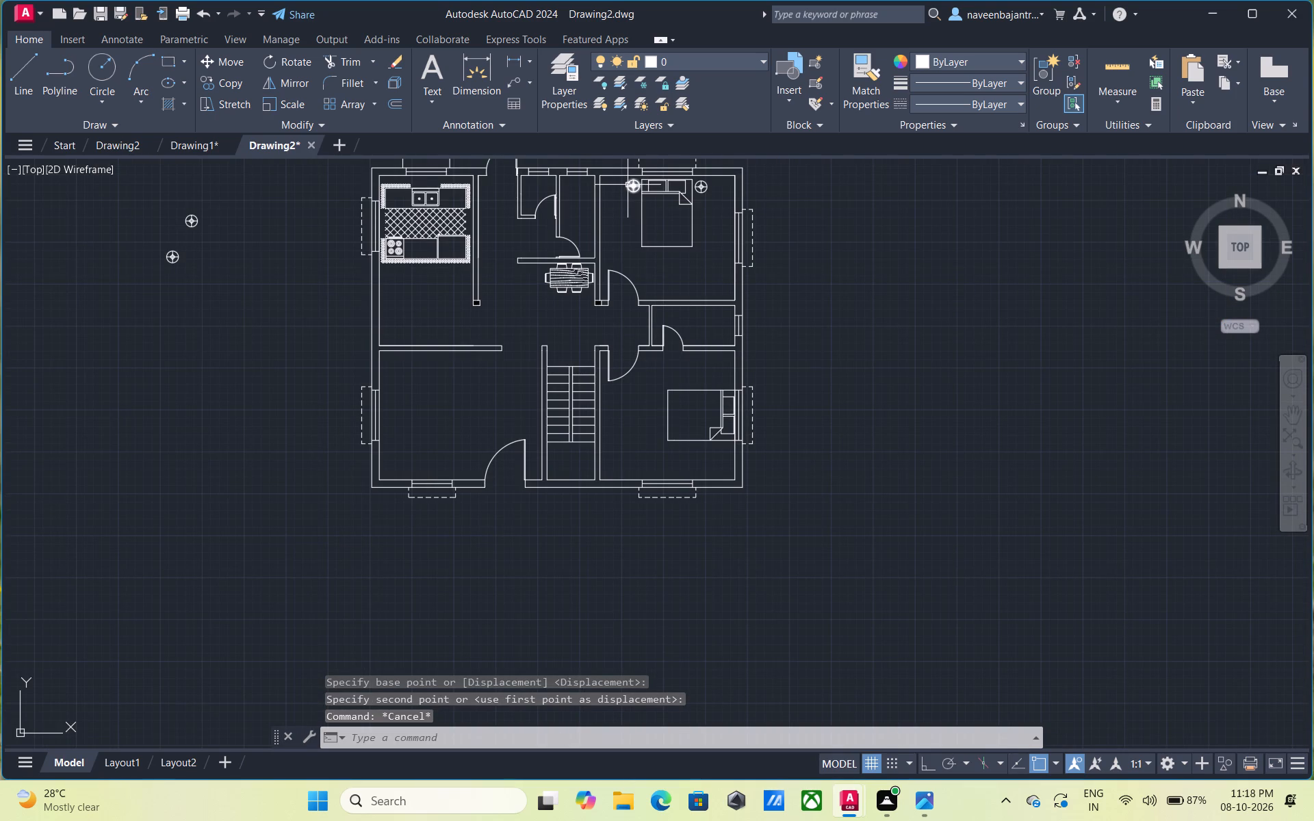
click(632, 191)
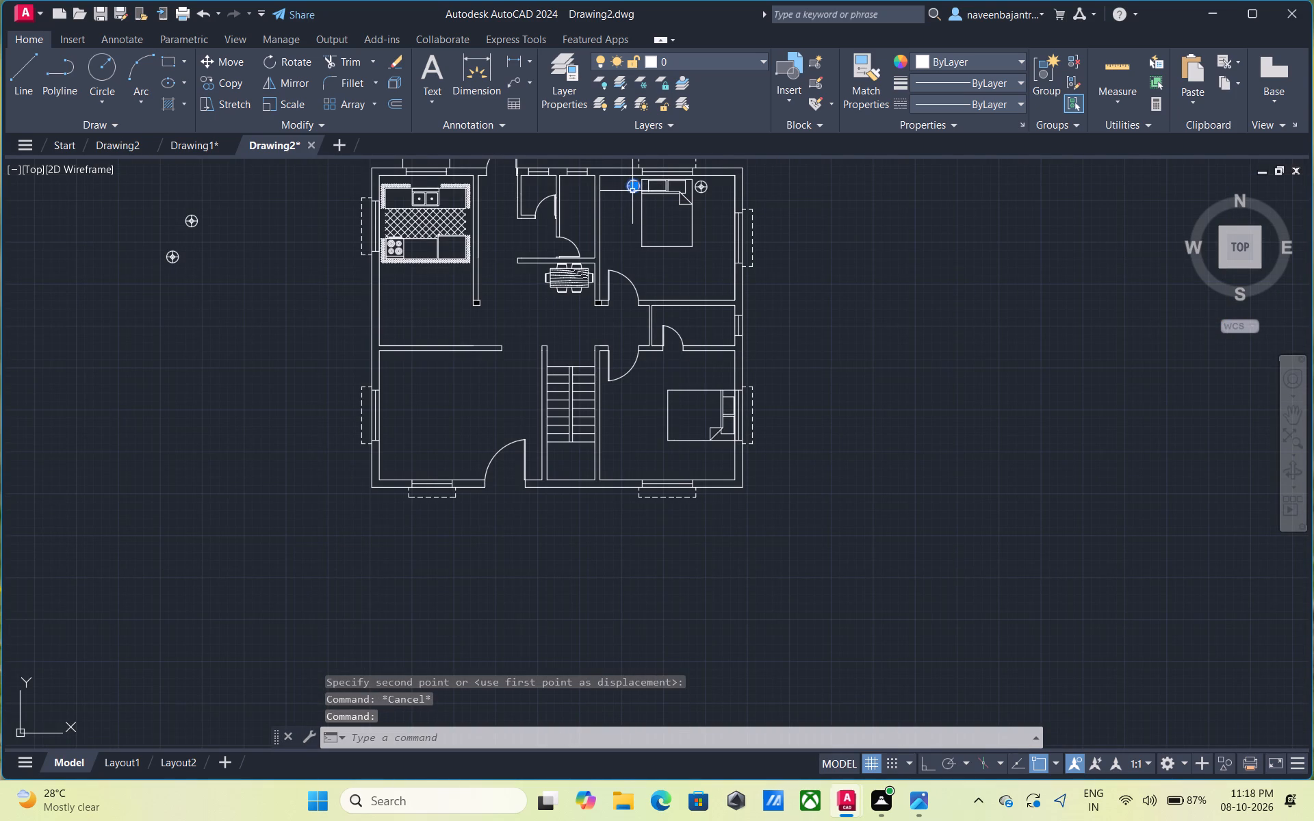
key(c)
text(o)
key(space)
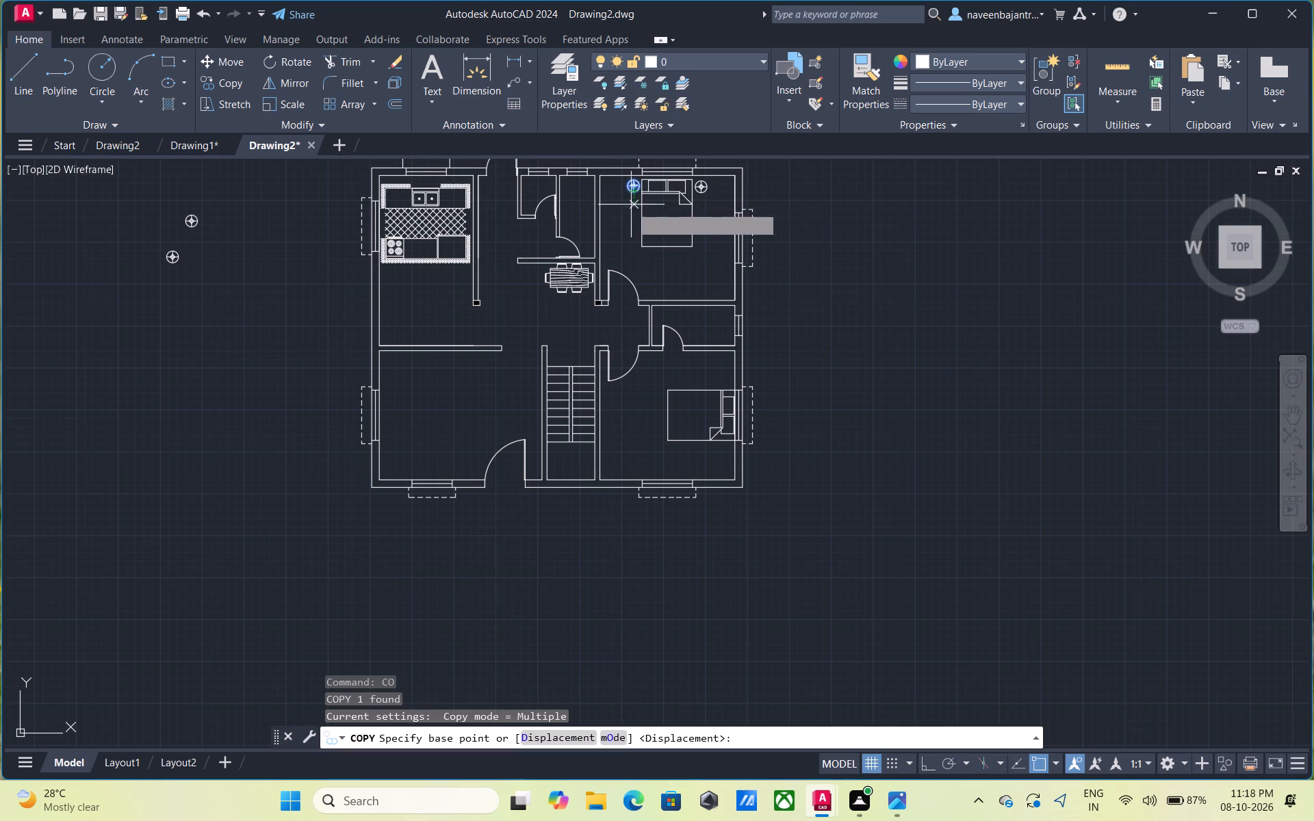
click(630, 190)
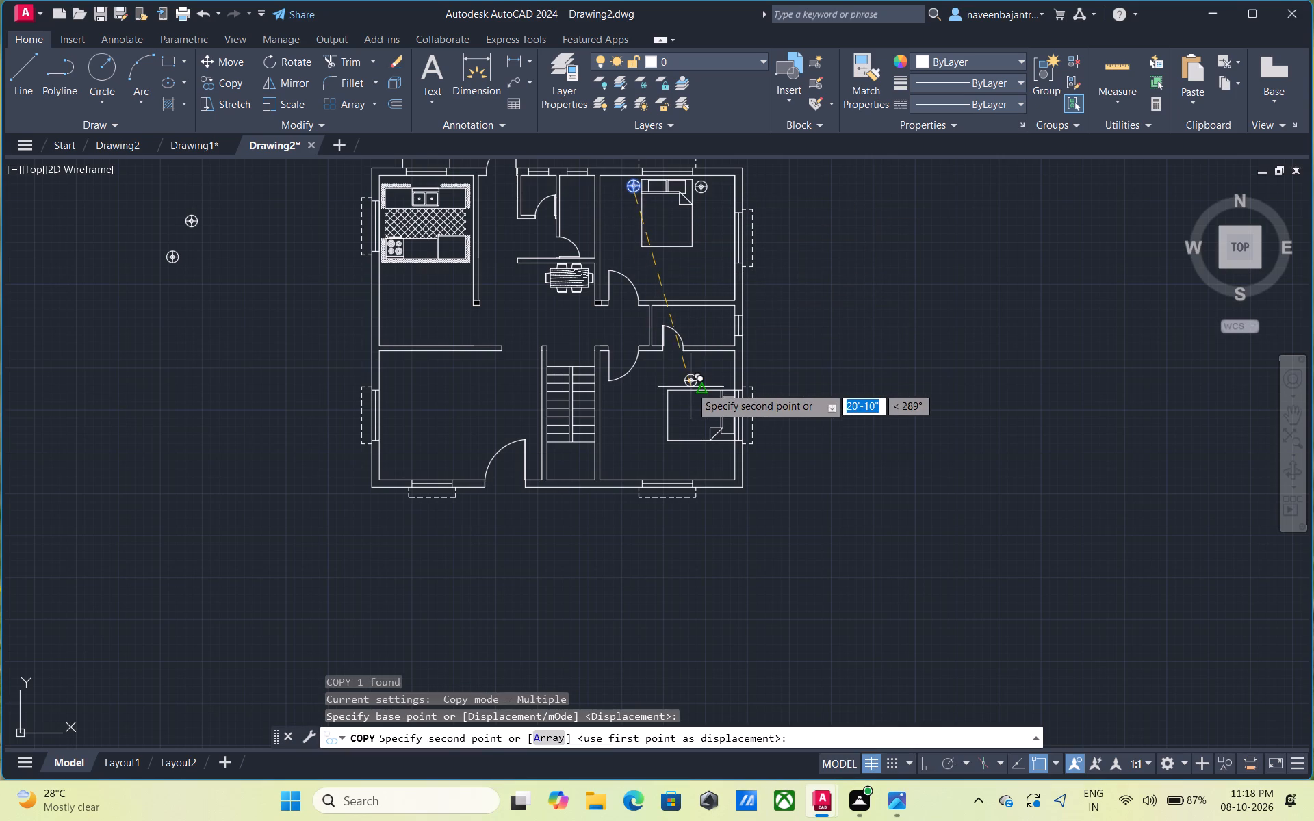
scroll(693, 387, up, 2)
scroll(779, 387, up, 1)
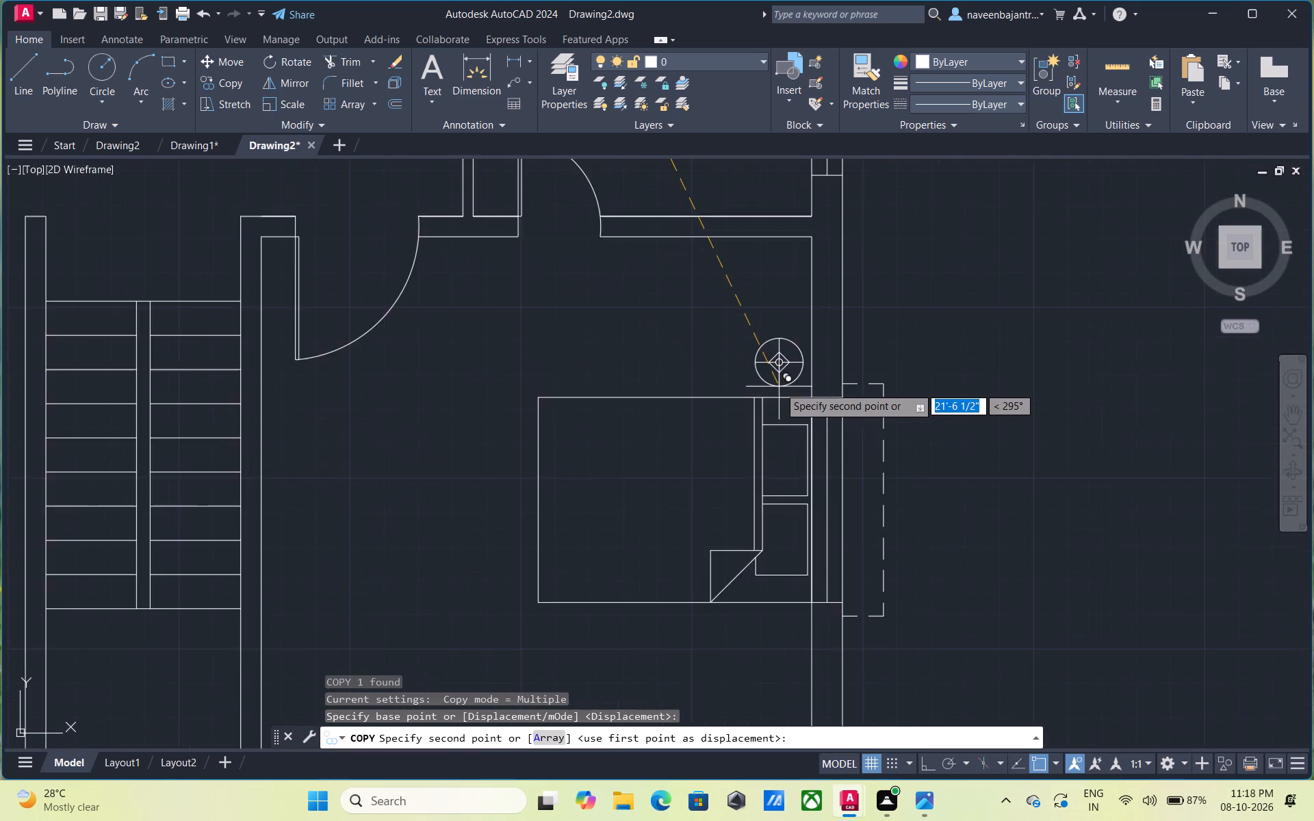
scroll(779, 387, up, 2)
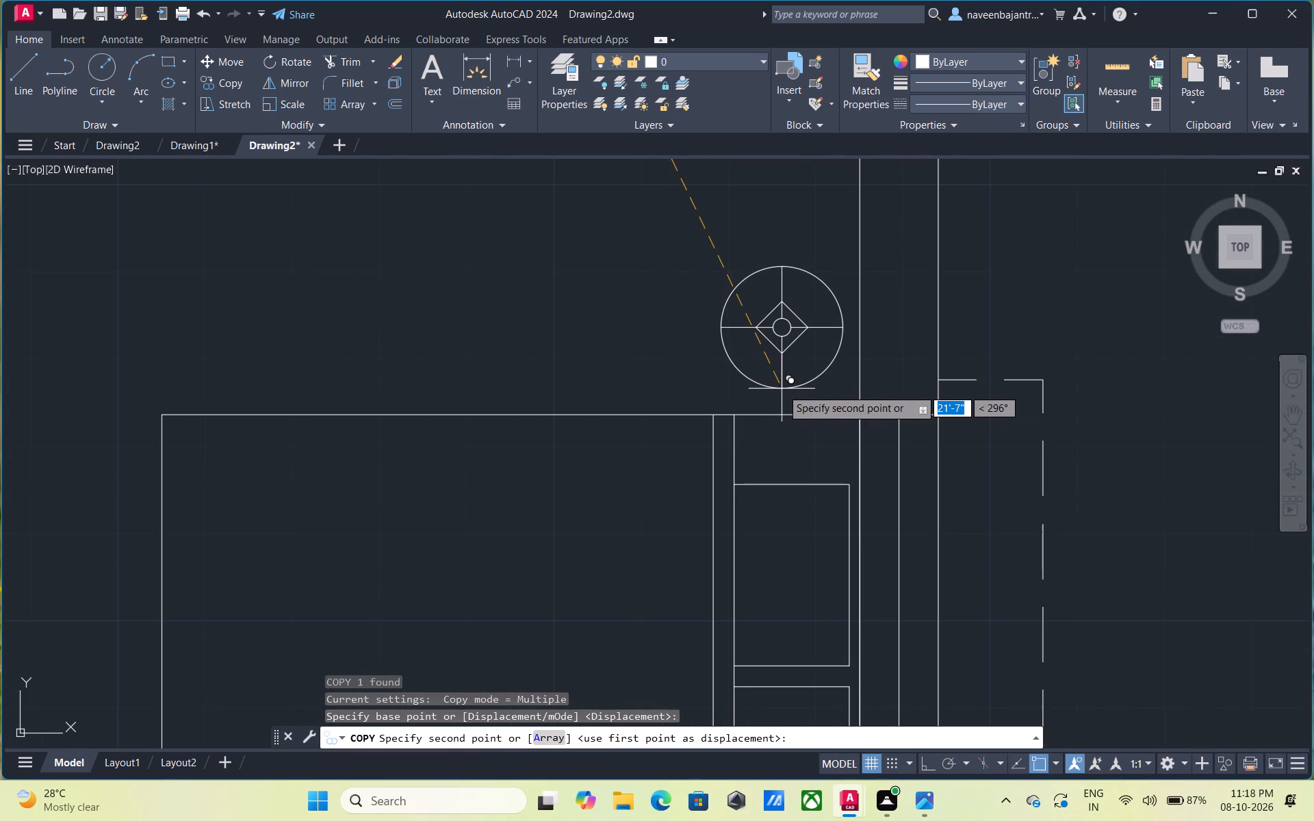
click(781, 391)
scroll(781, 391, down, 3)
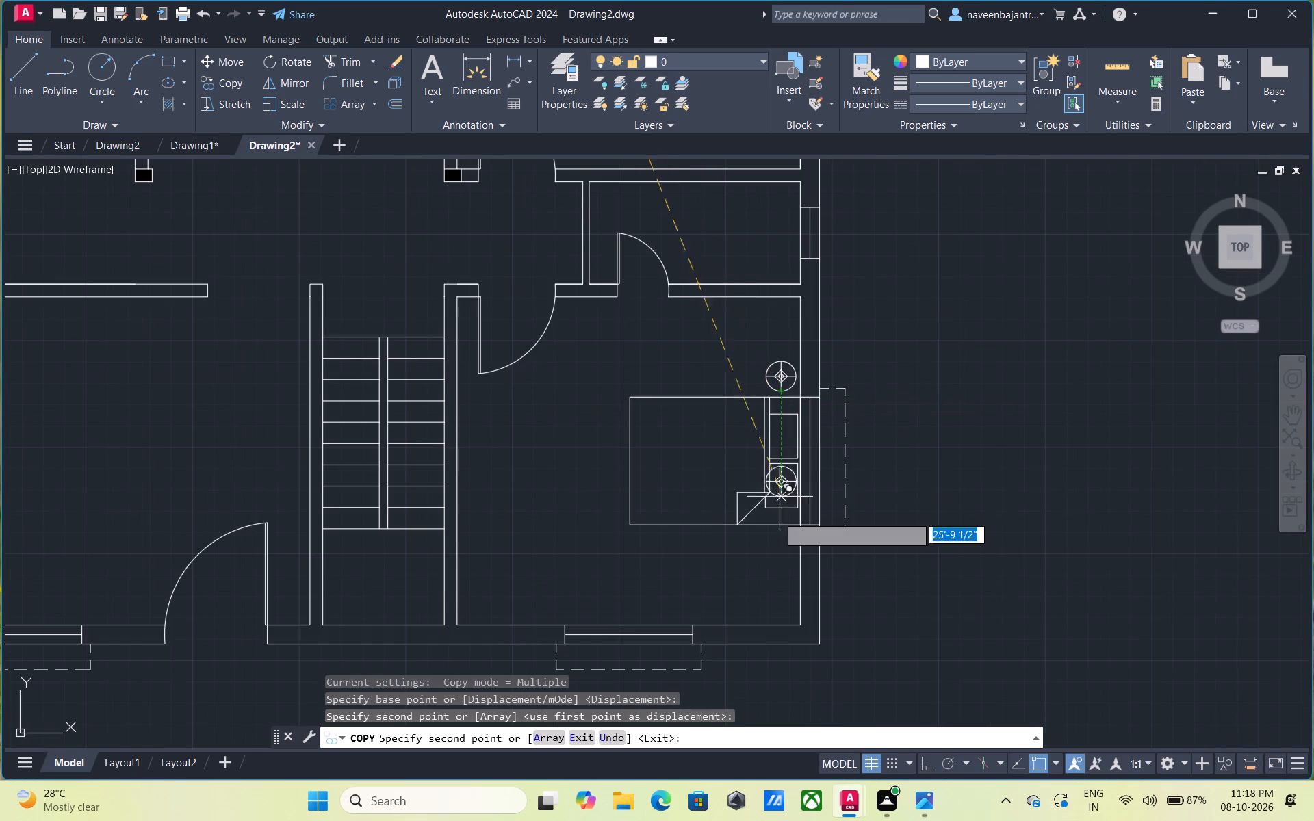
scroll(779, 563, up, 2)
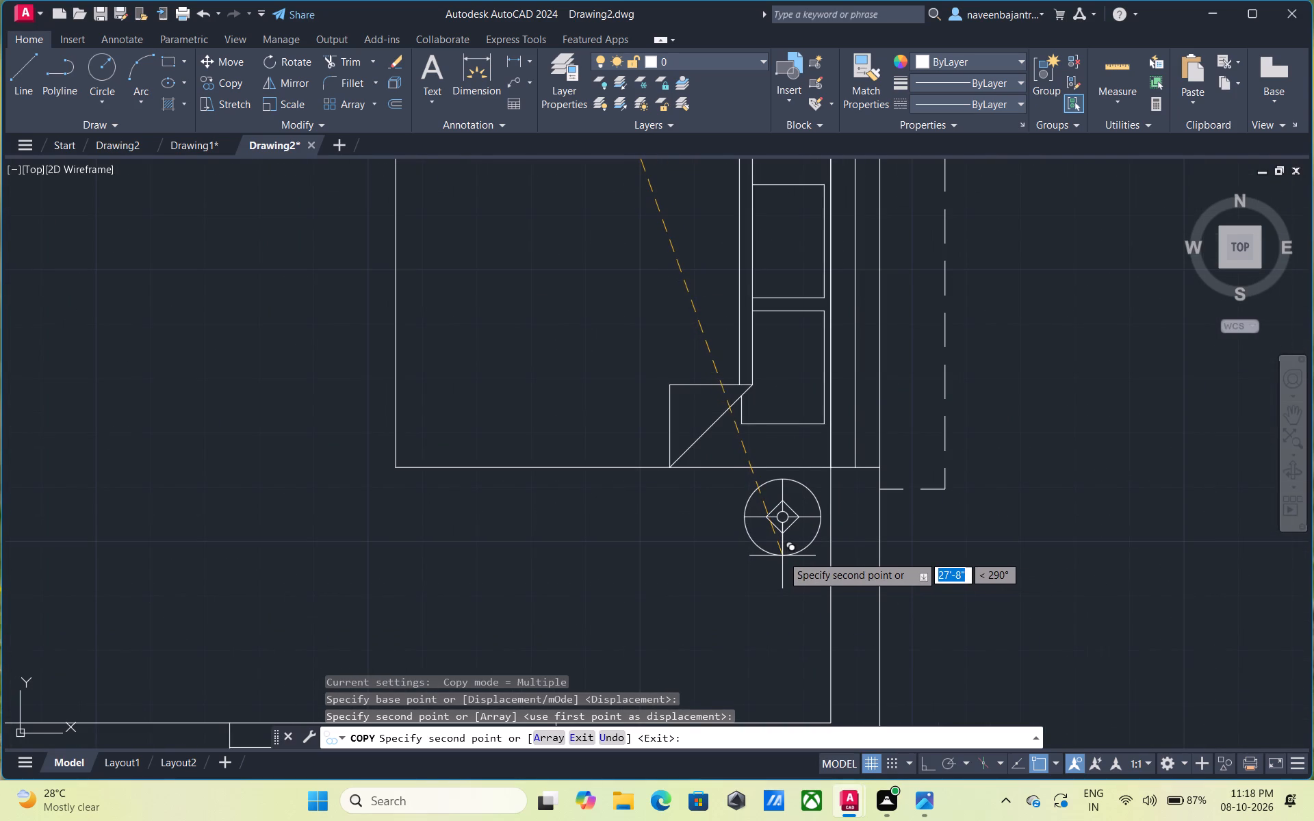
click(783, 557)
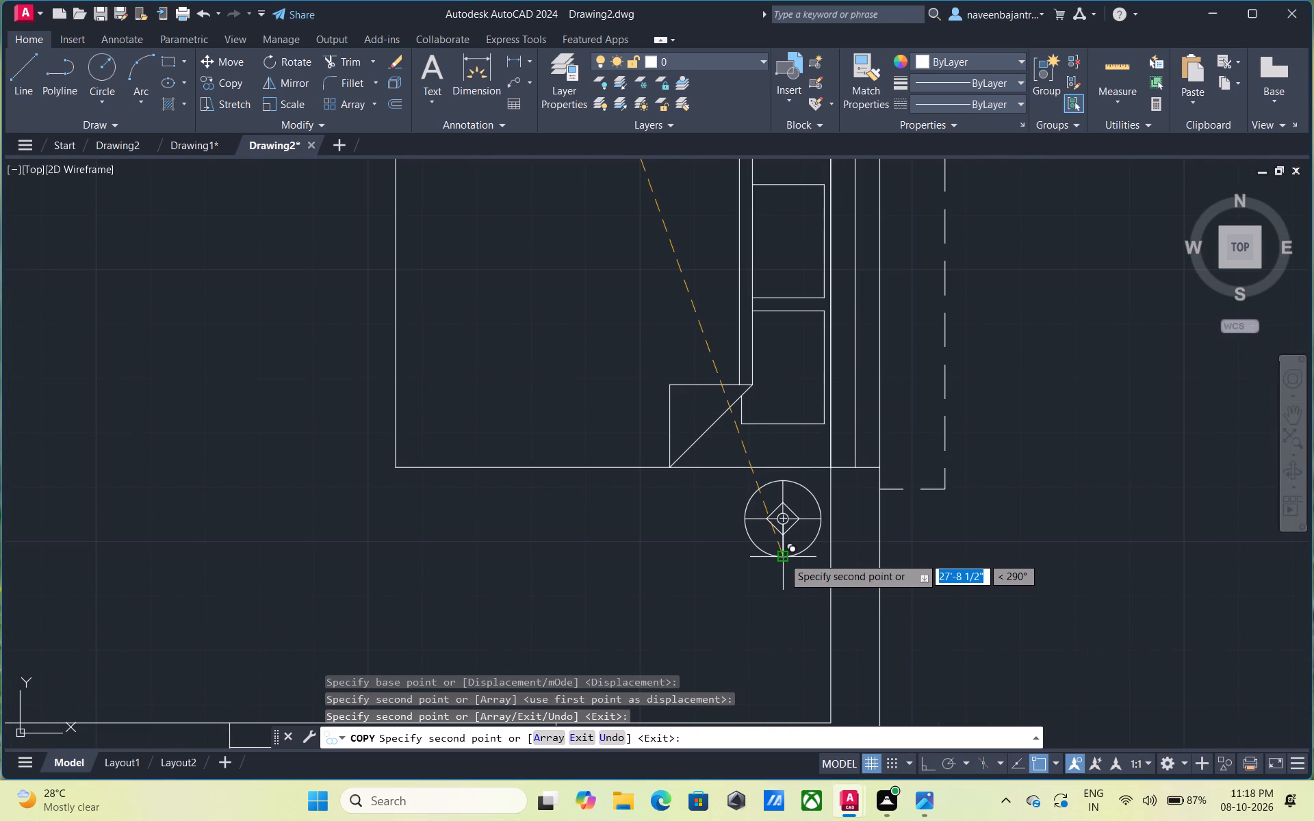
key(Escape)
Insert the three-seat and two-seat Sofa - Roundback blocks from DesignCenter's Home - Space Planner.dwg left of the floor plan, one below the other.
scroll(783, 557, down, 2)
scroll(864, 577, down, 1)
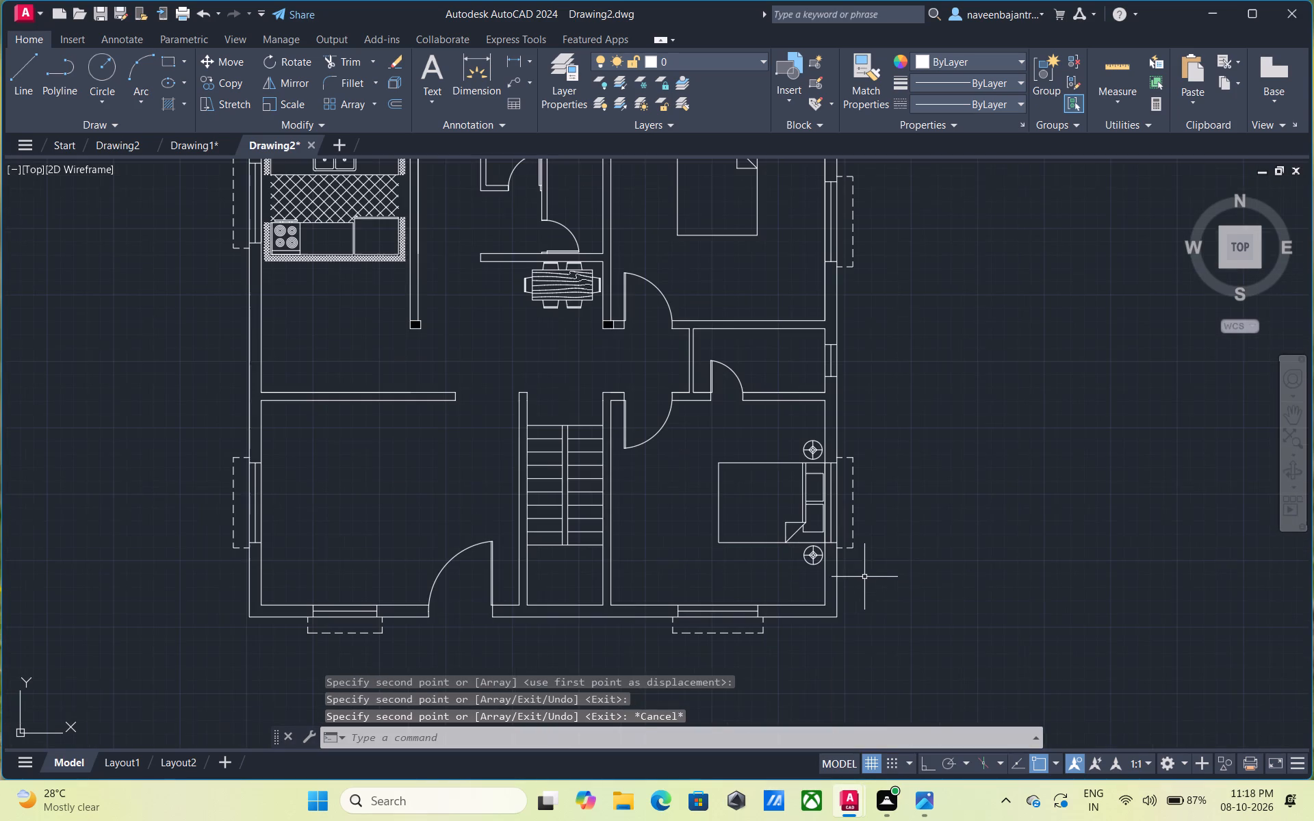
middle_drag(917, 540, 927, 504)
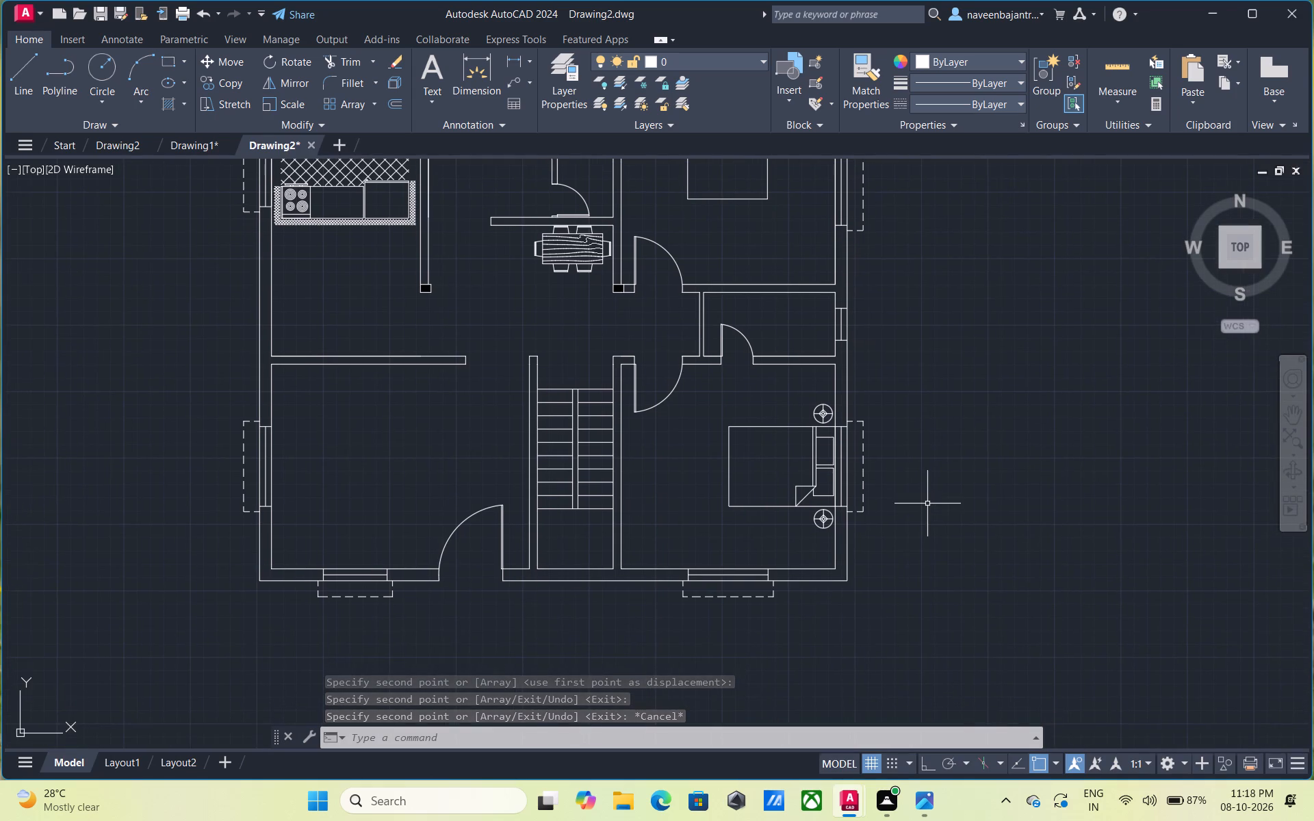
scroll(927, 504, down, 1)
middle_drag(939, 400, 940, 439)
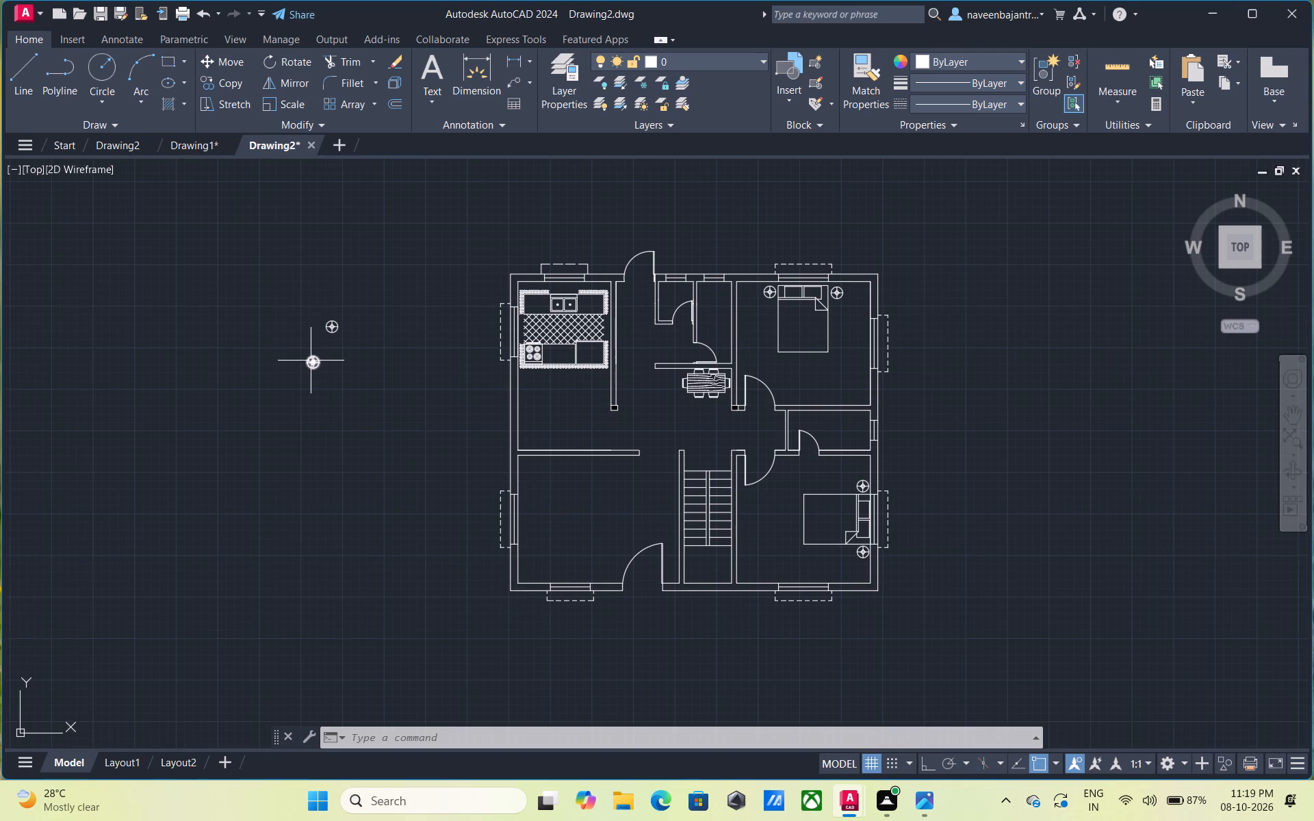
key(Escape)
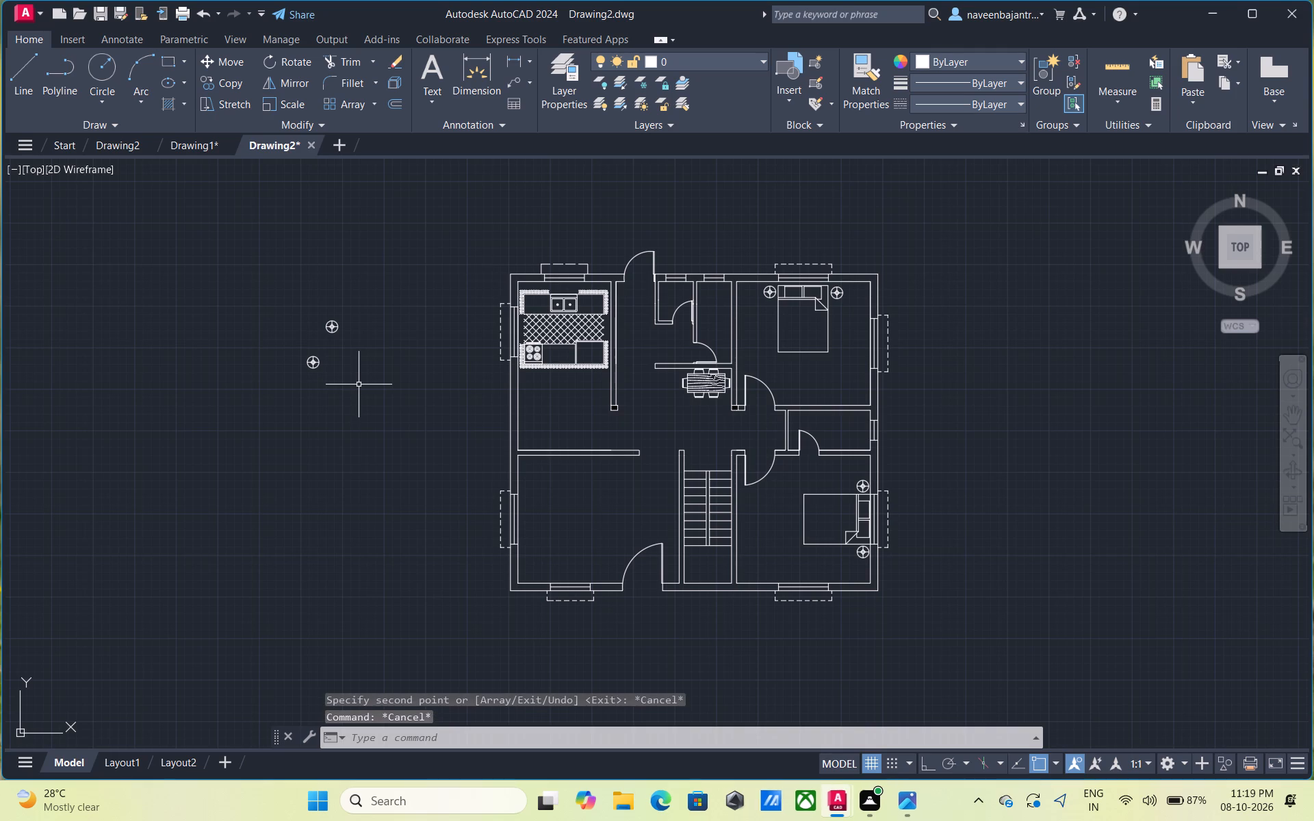
text(dc)
key(space)
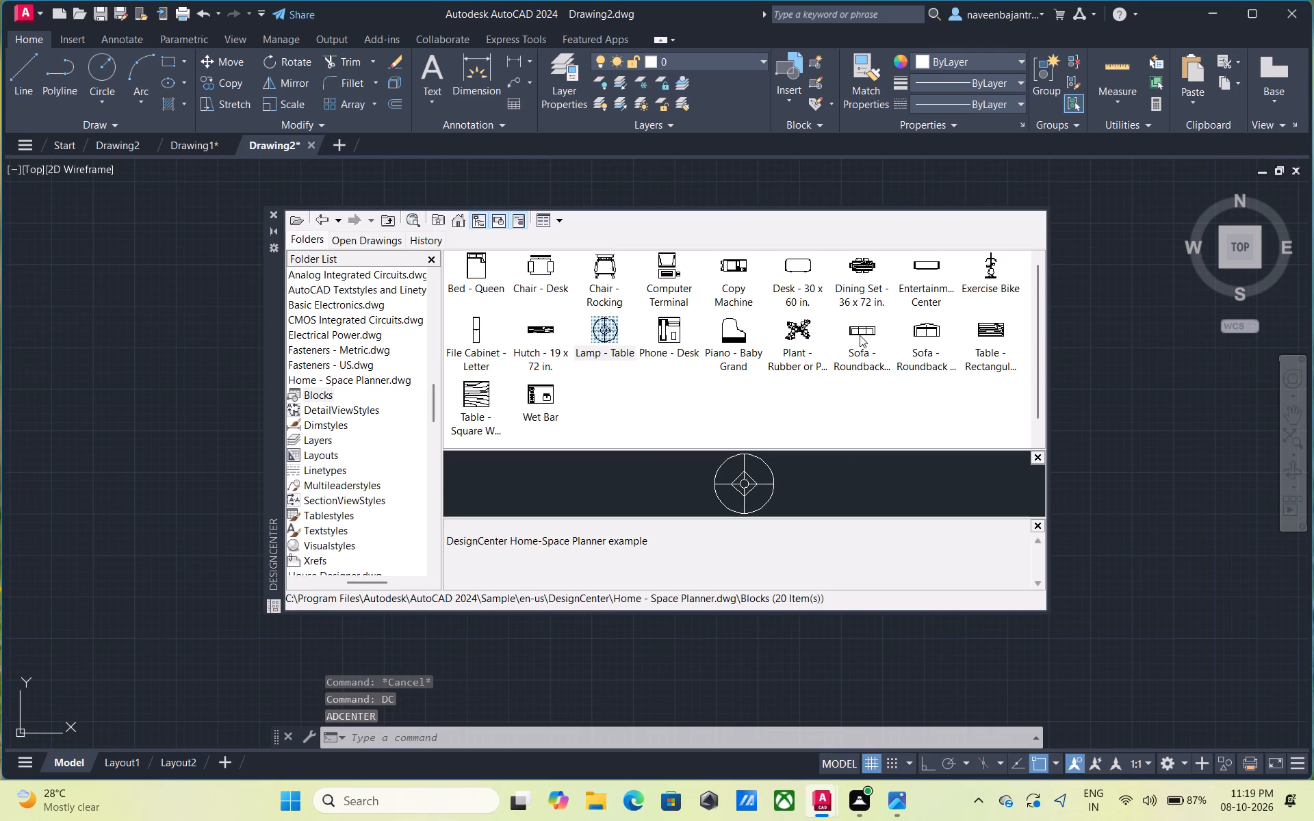
drag(860, 334, 157, 403)
drag(924, 327, 873, 346)
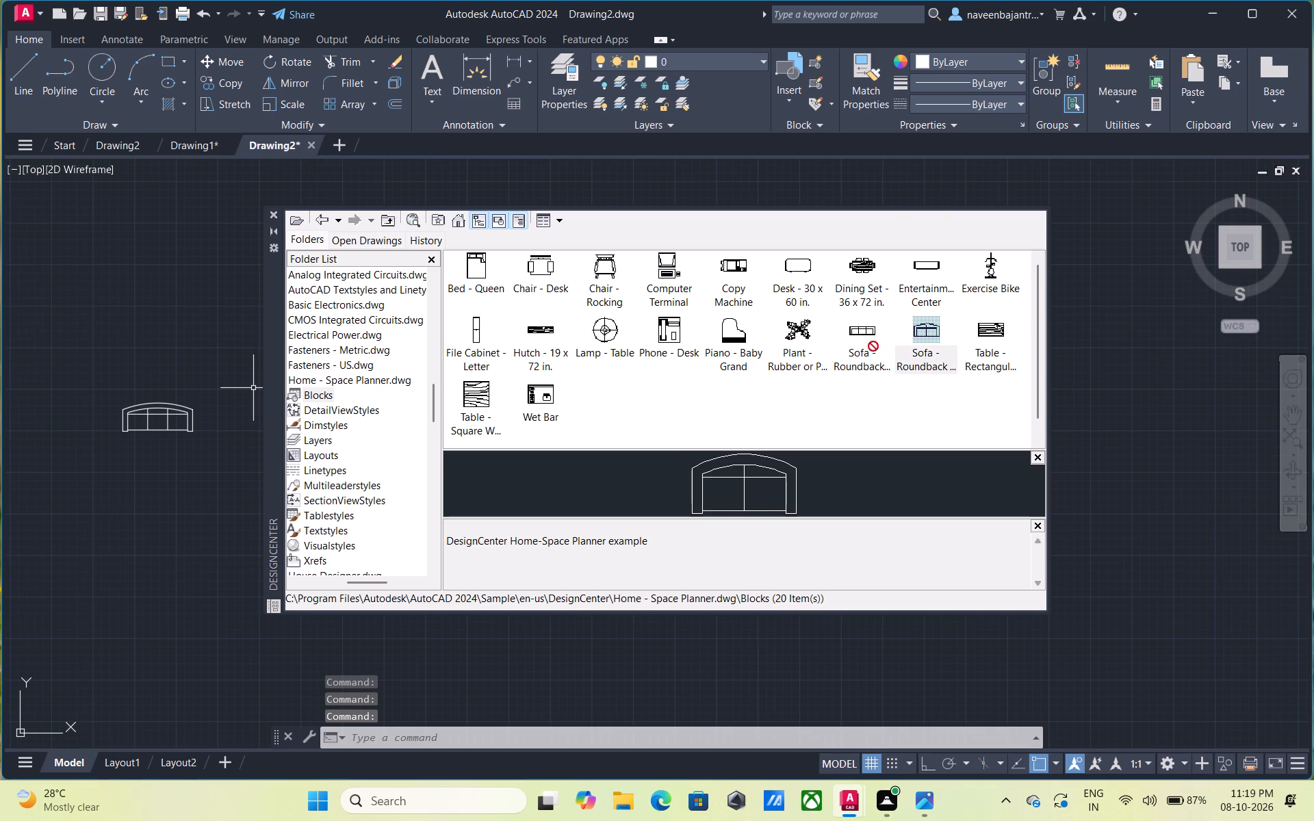
drag(873, 346, 143, 488)
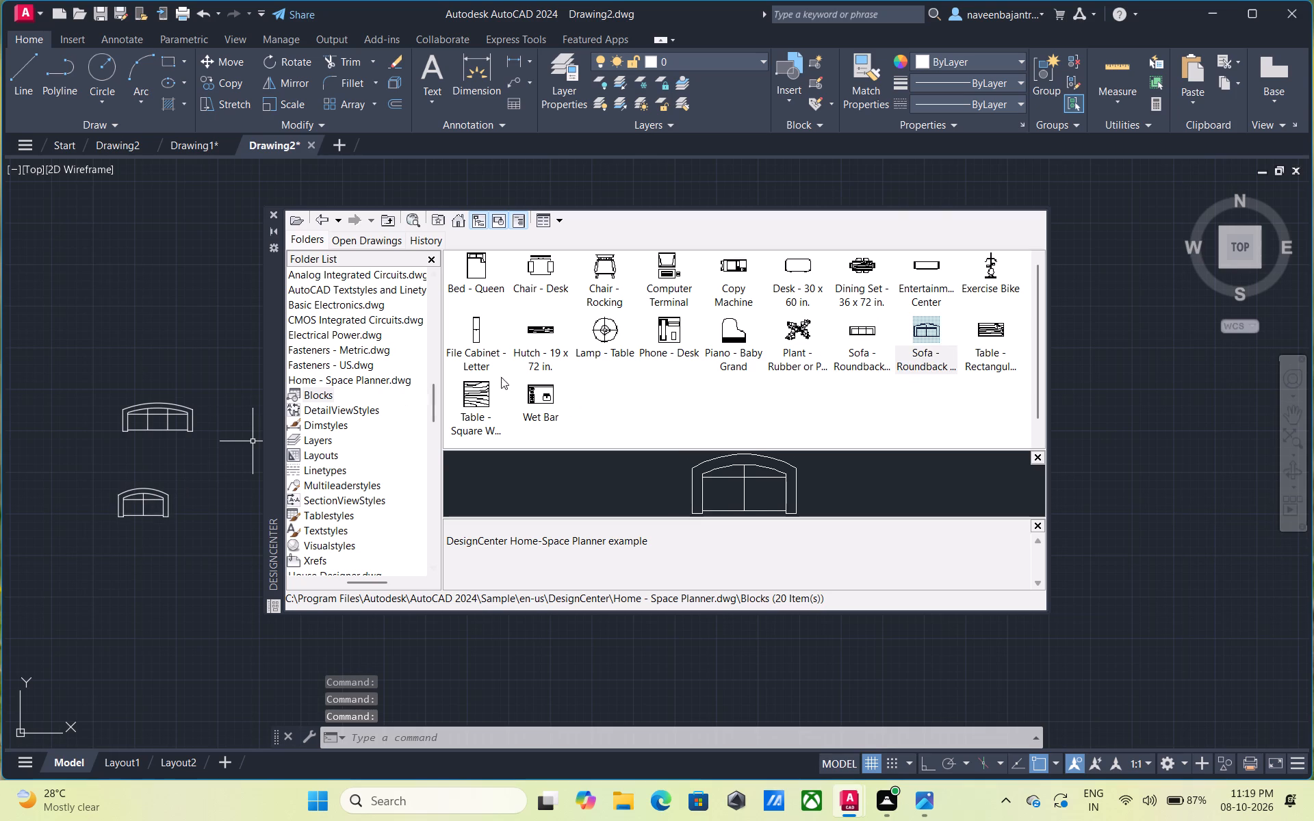
Insert the Chair - Desk block above the larger sofa and the Chair - Rocking block beside the smaller sofa.
drag(541, 272, 354, 326)
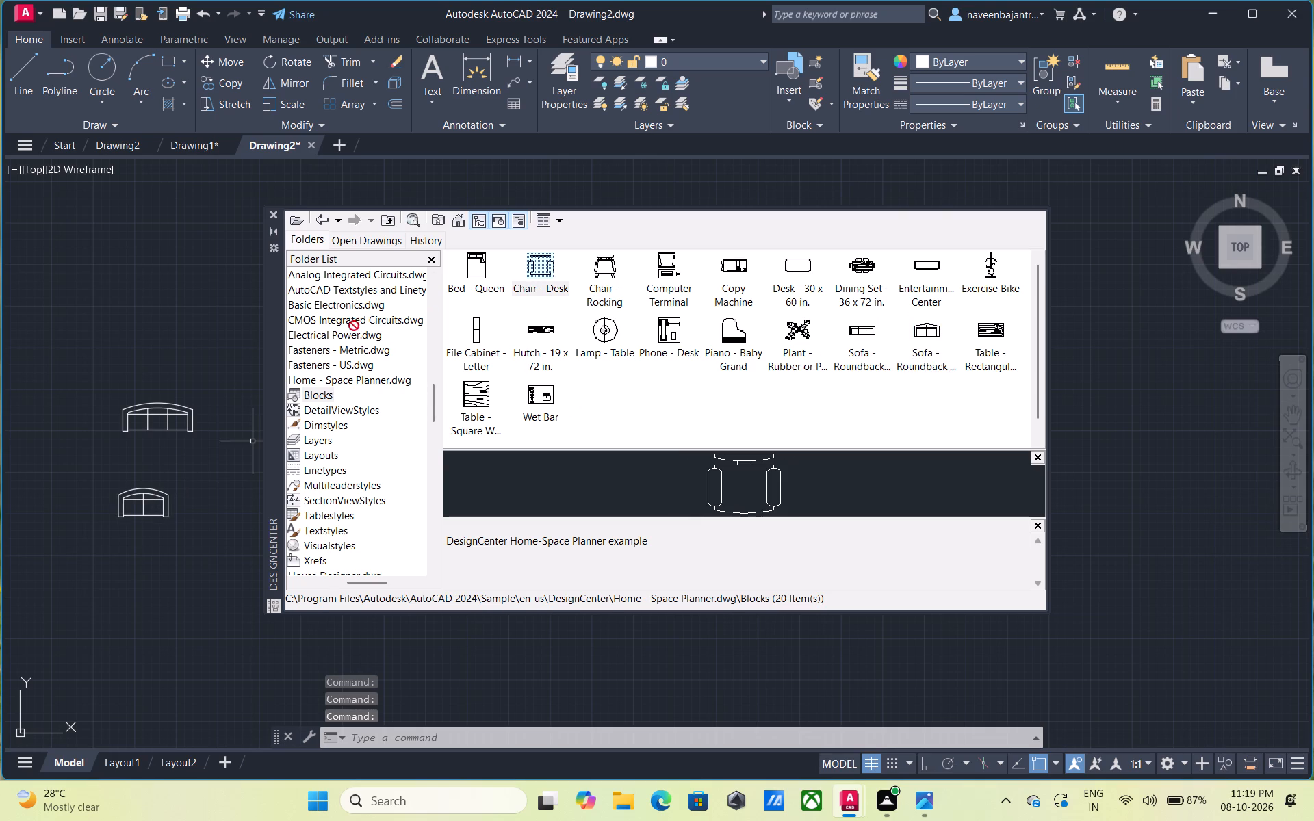
drag(354, 326, 142, 338)
drag(606, 270, 197, 486)
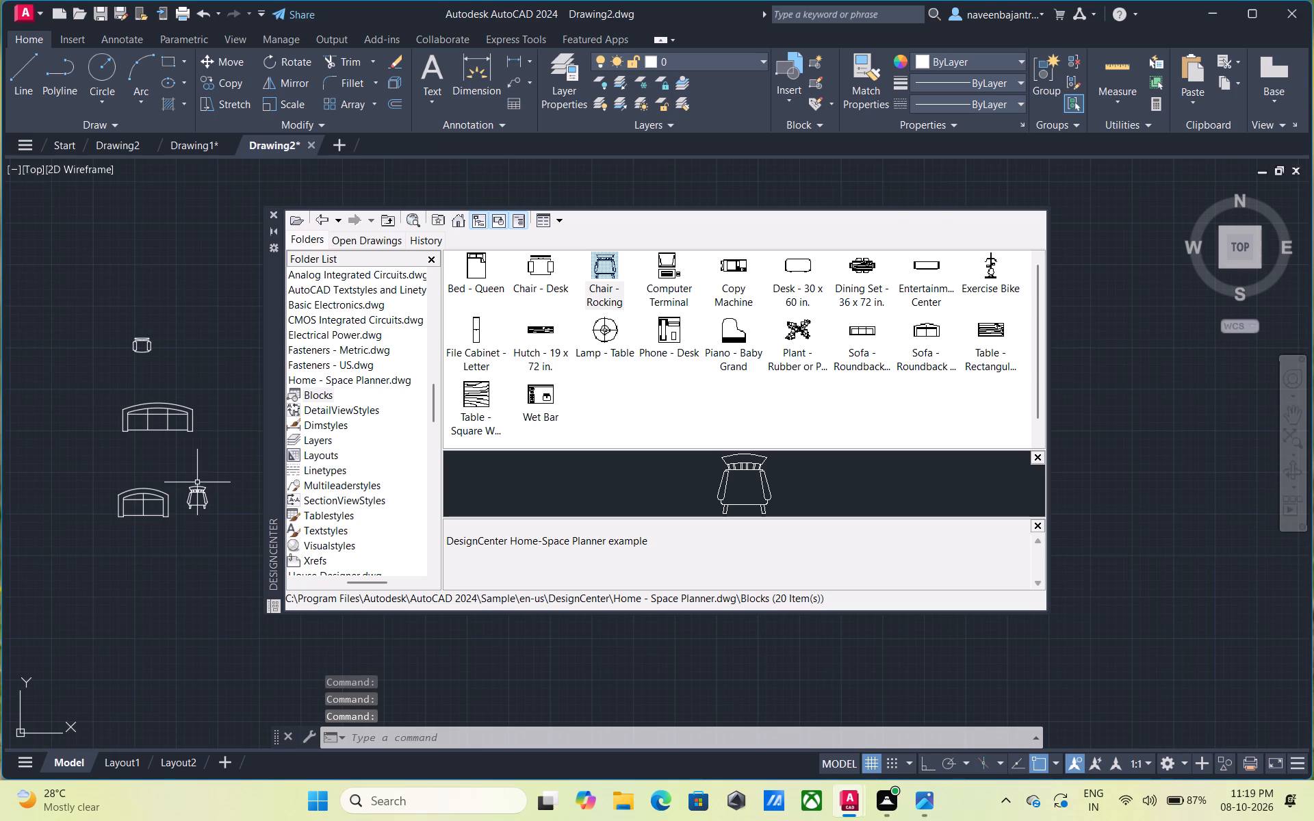
key(Escape)
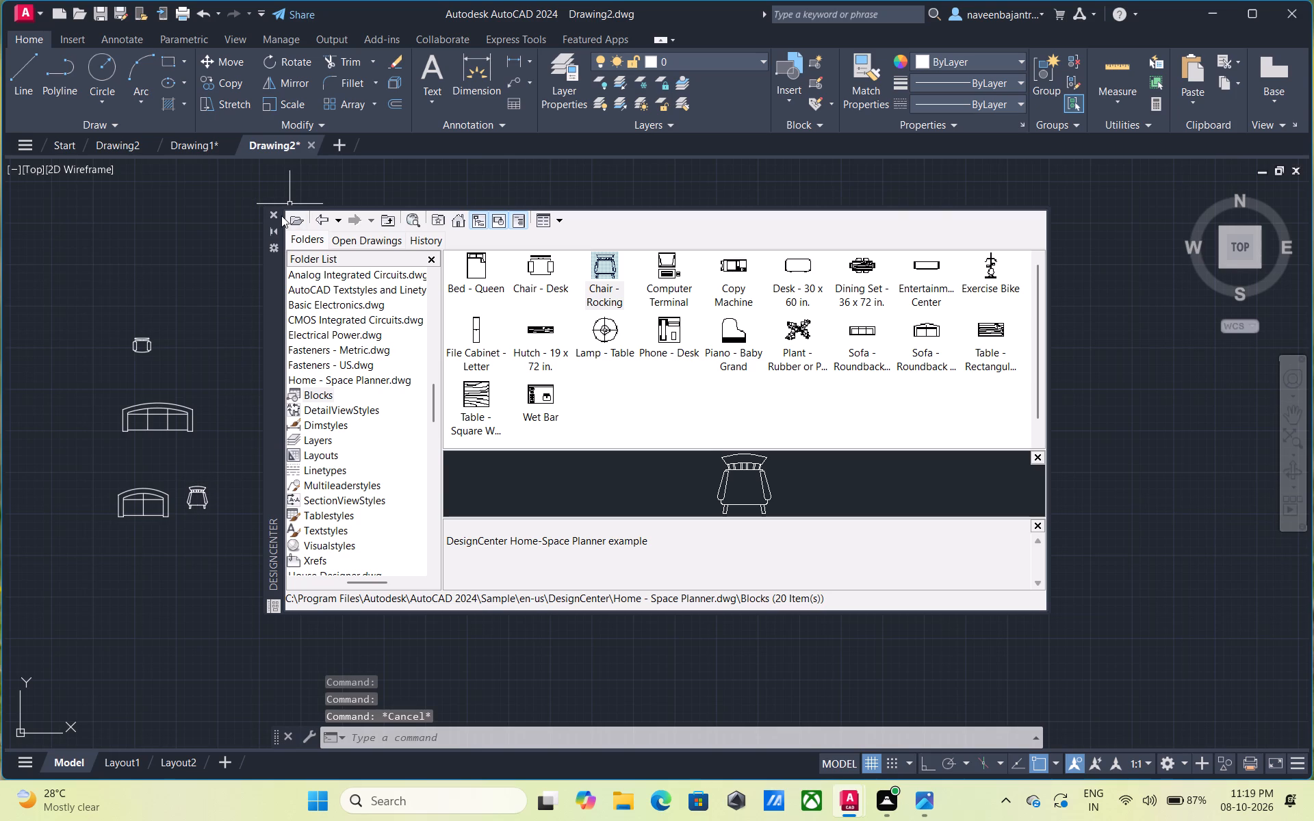
Close DesignCenter and rotate the three-seat sofa 90° counterclockwise about its lower-right corner.
click(276, 216)
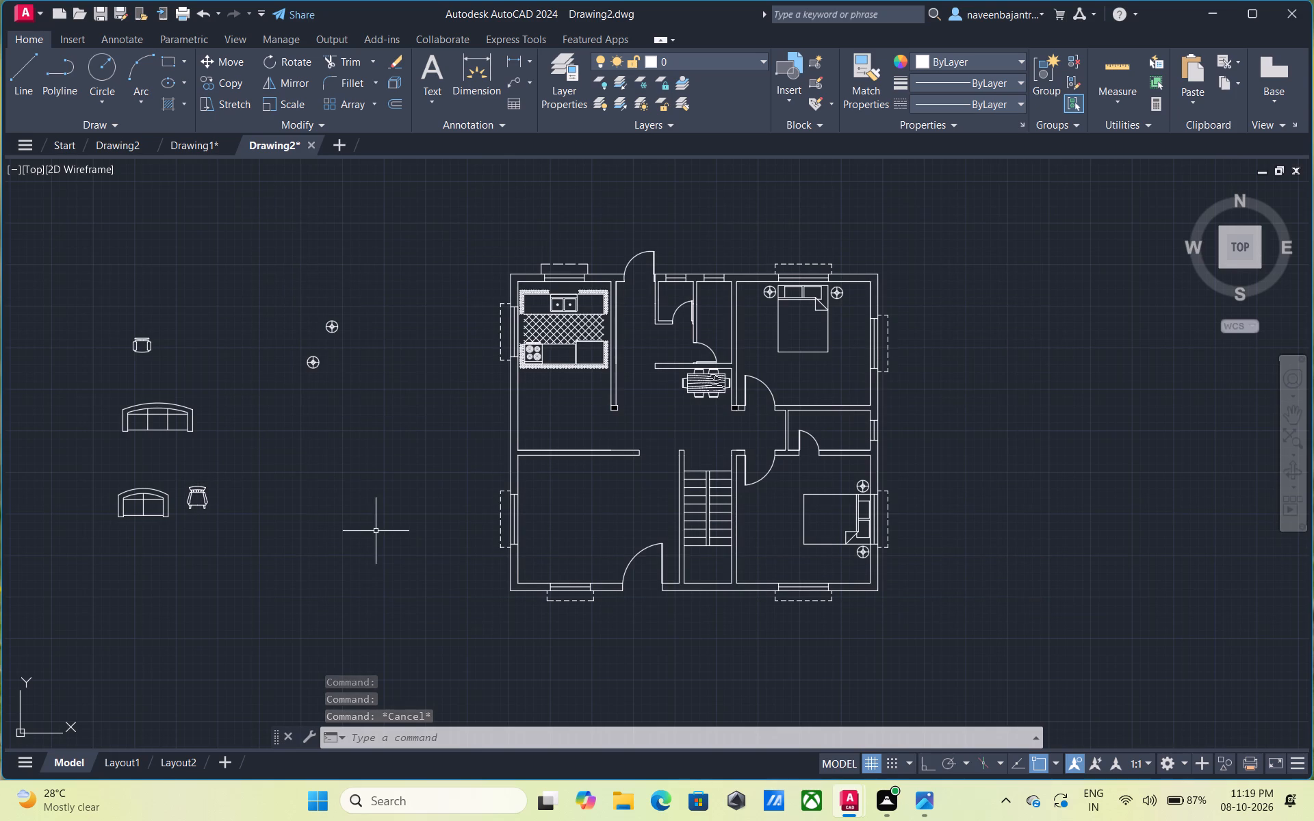
middle_drag(376, 531, 383, 491)
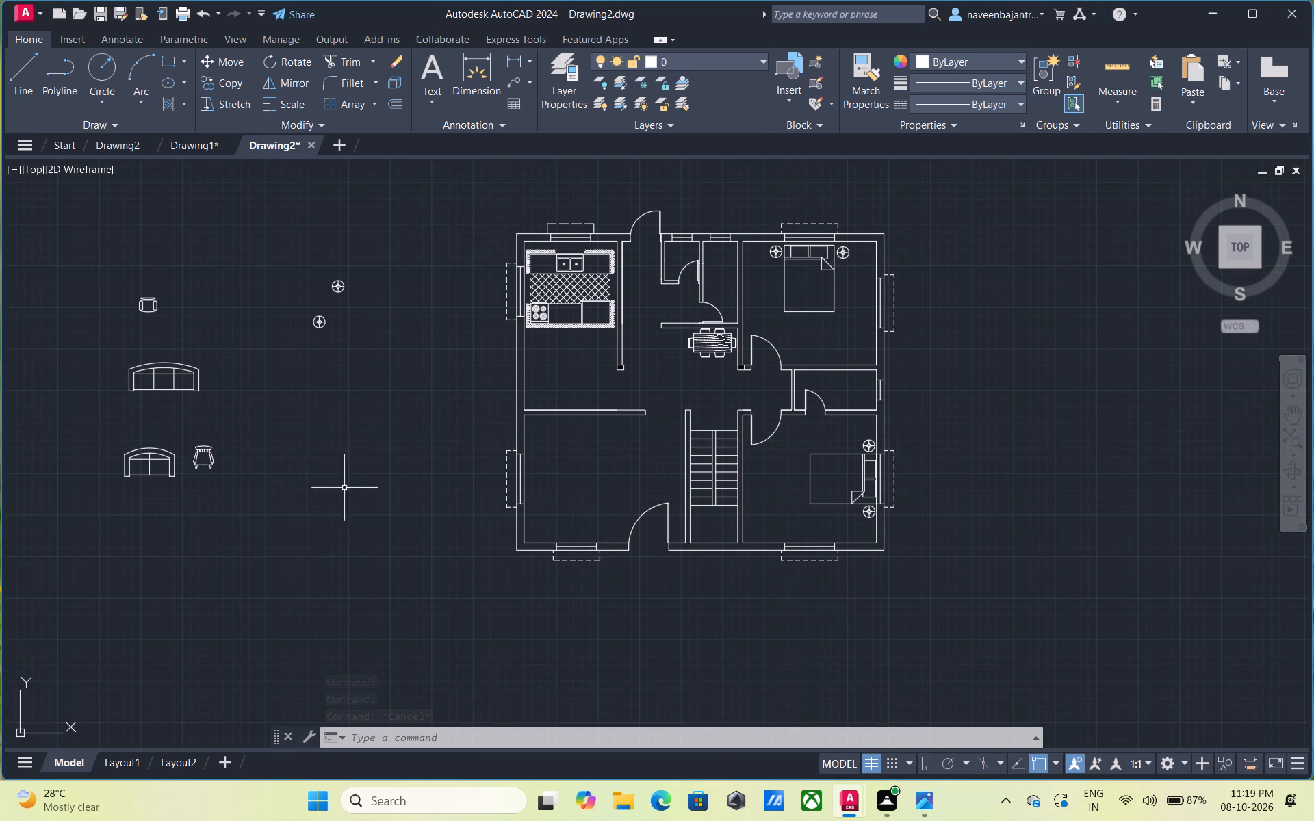
click(201, 389)
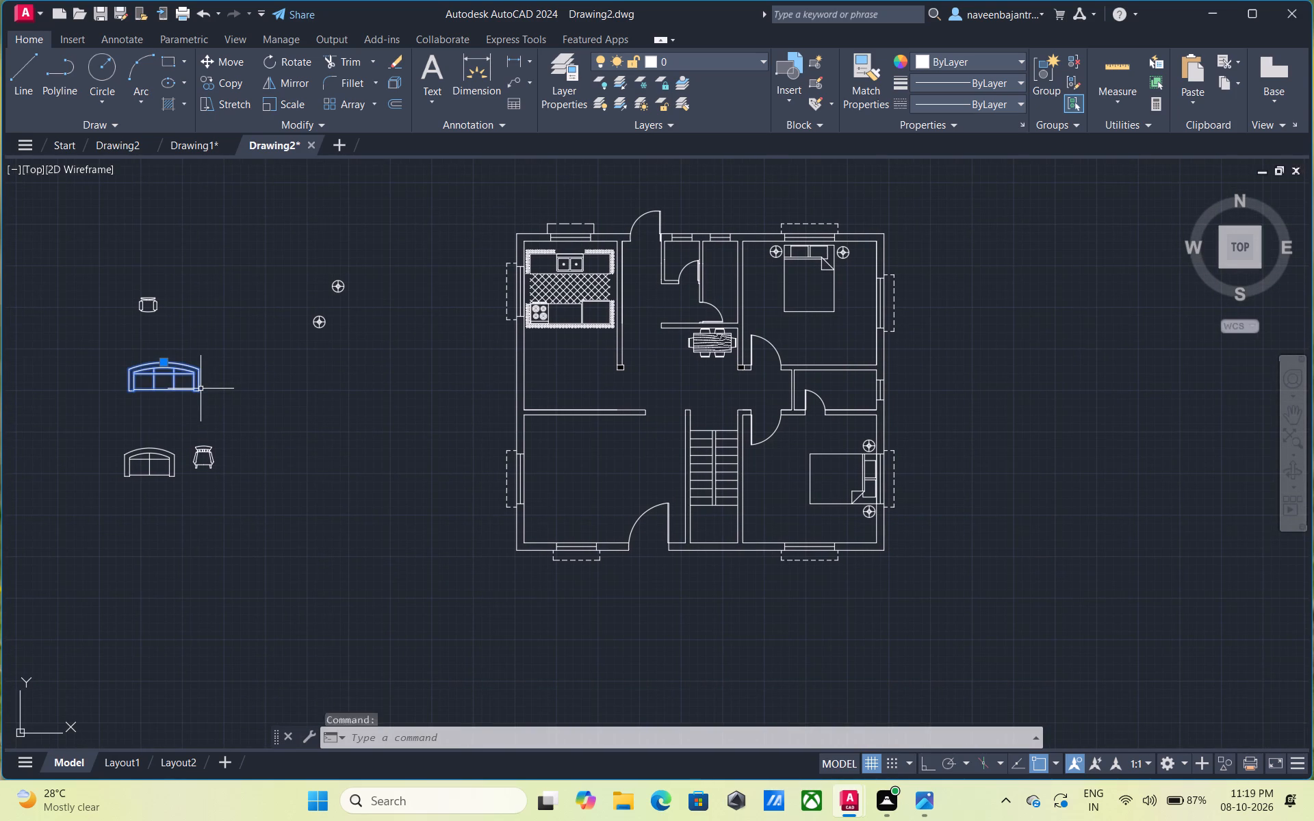
text(ro)
key(space)
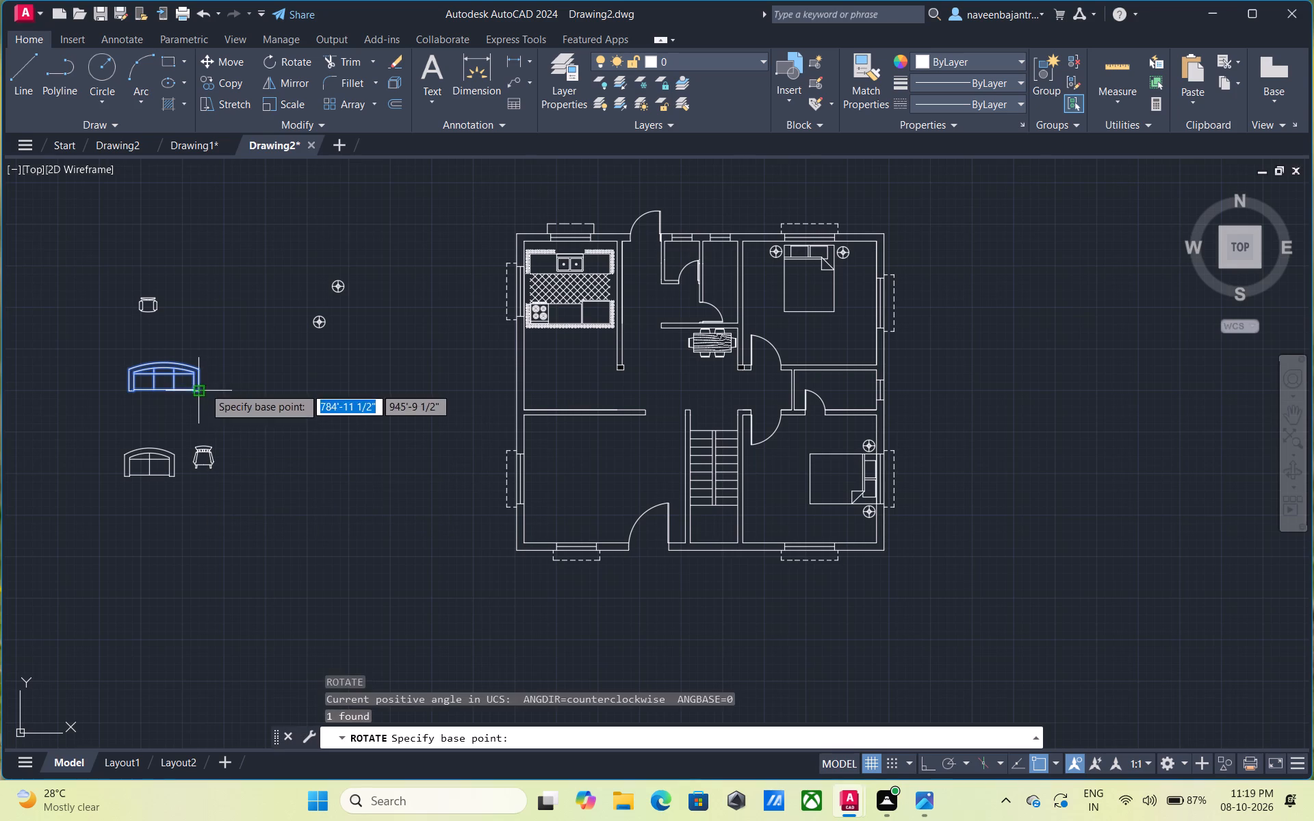
click(202, 393)
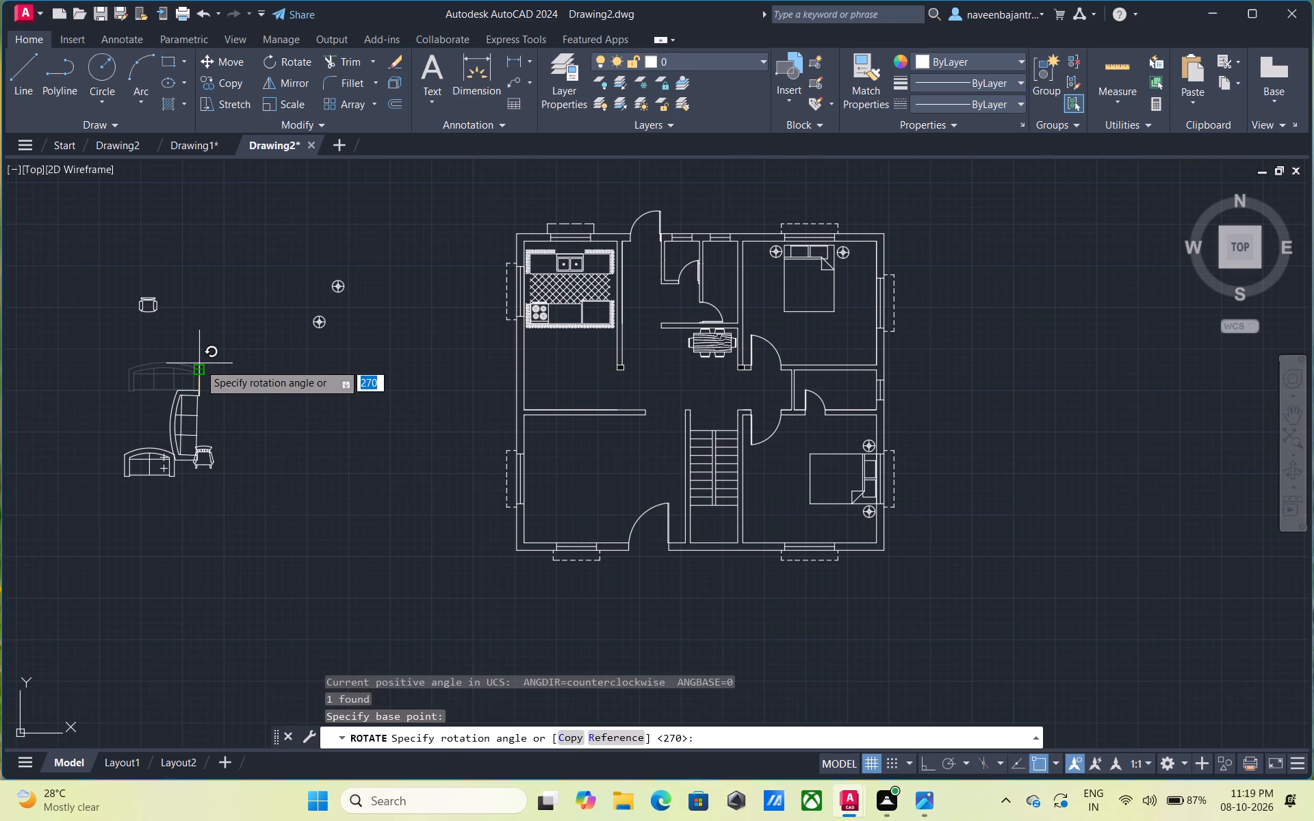
click(199, 363)
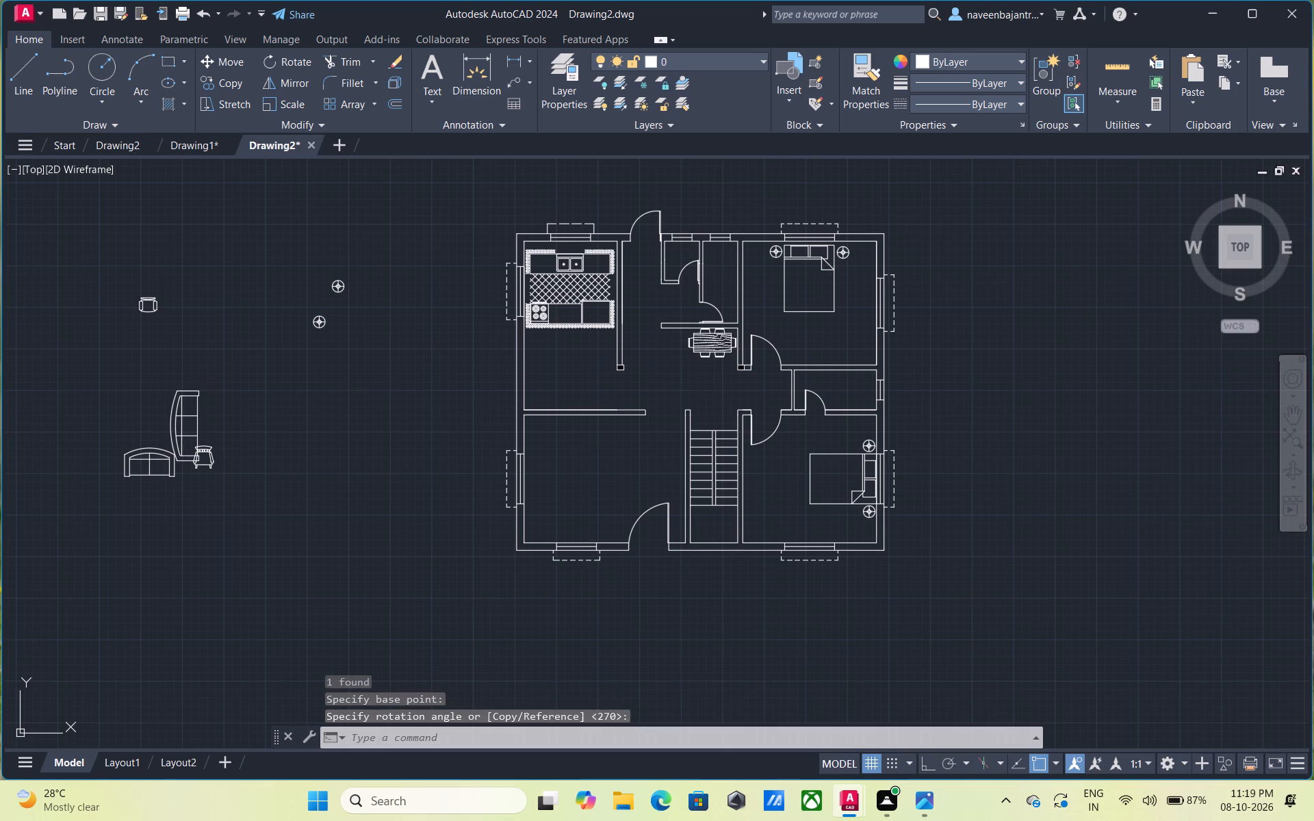
key(Escape)
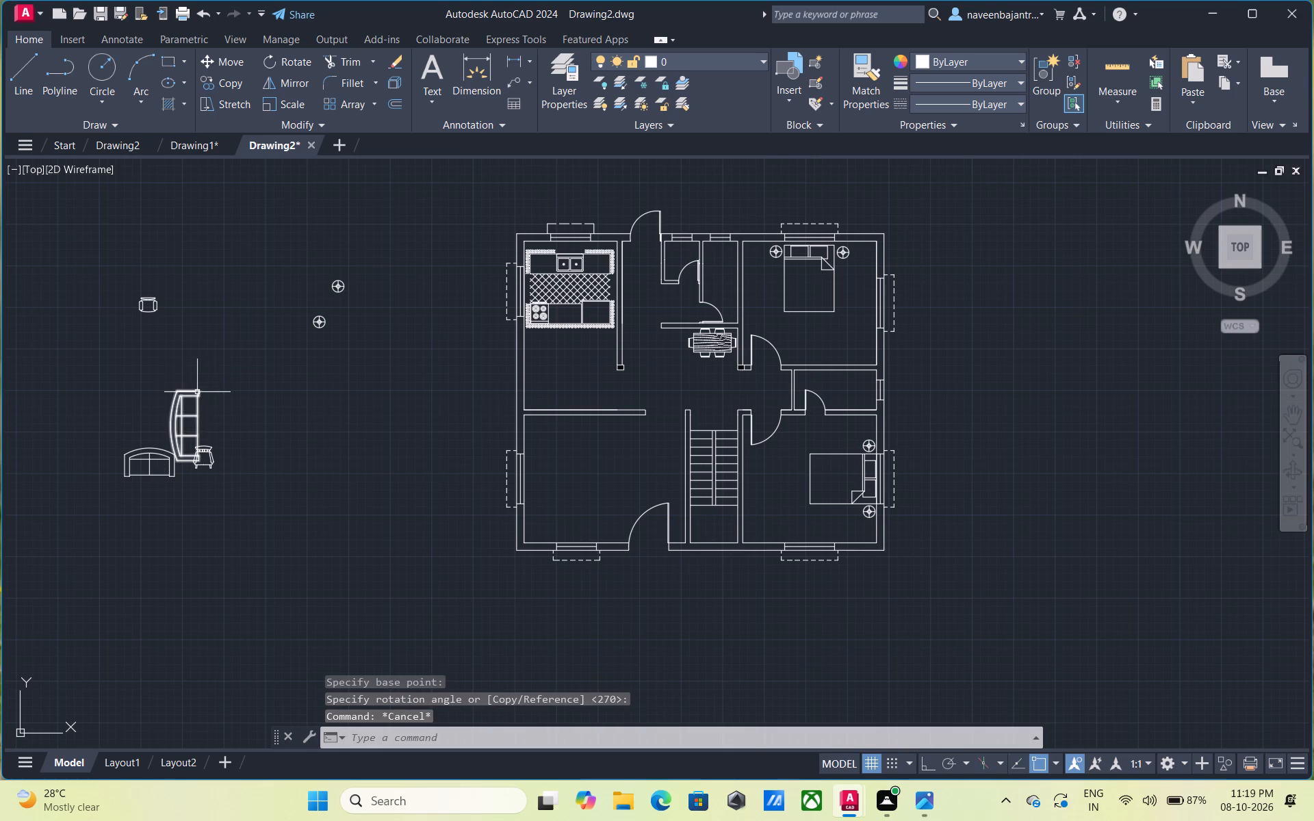
Move the rotated three-seat sofa by its upper-right corner into the lower-left room, with its back along the left-hand window.
click(197, 392)
text(m)
key(space)
click(197, 392)
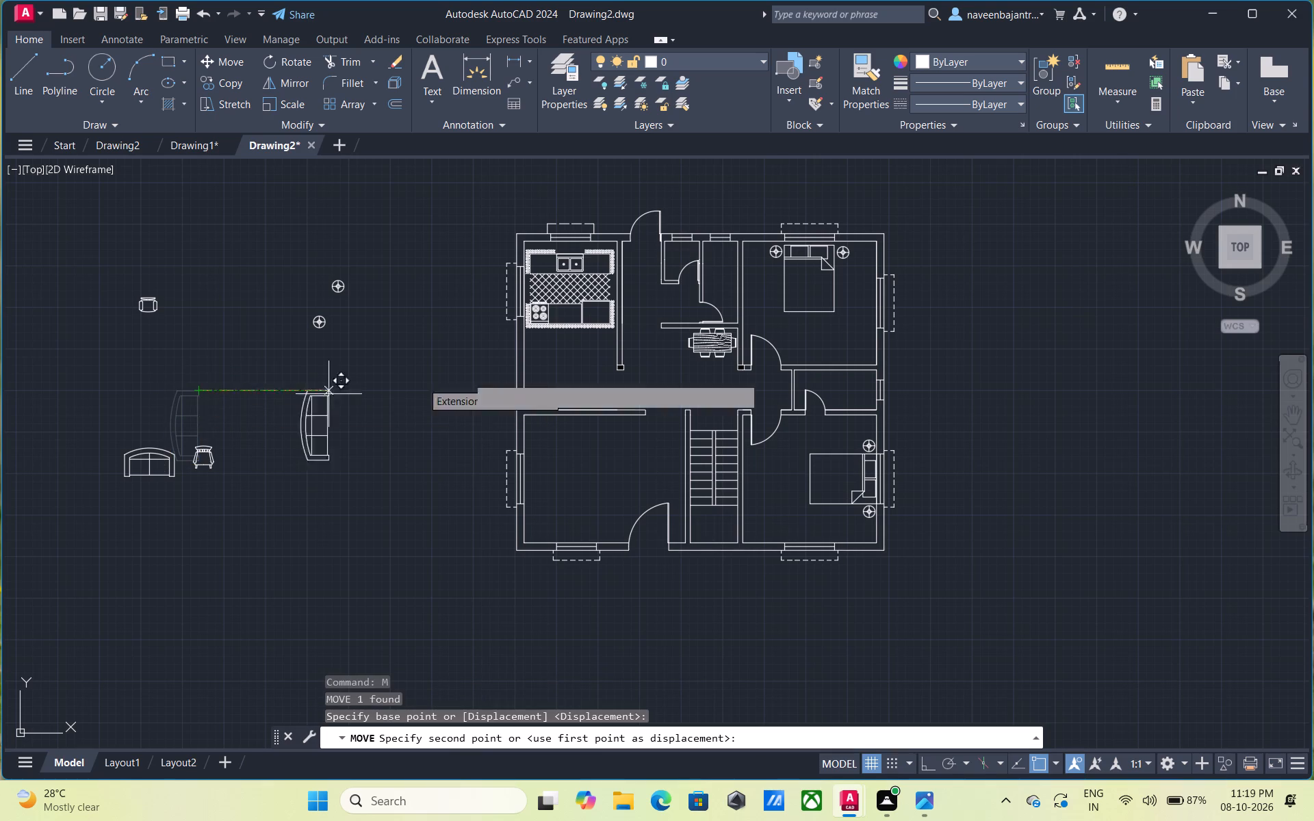
scroll(578, 428, up, 2)
middle_drag(577, 429, 635, 311)
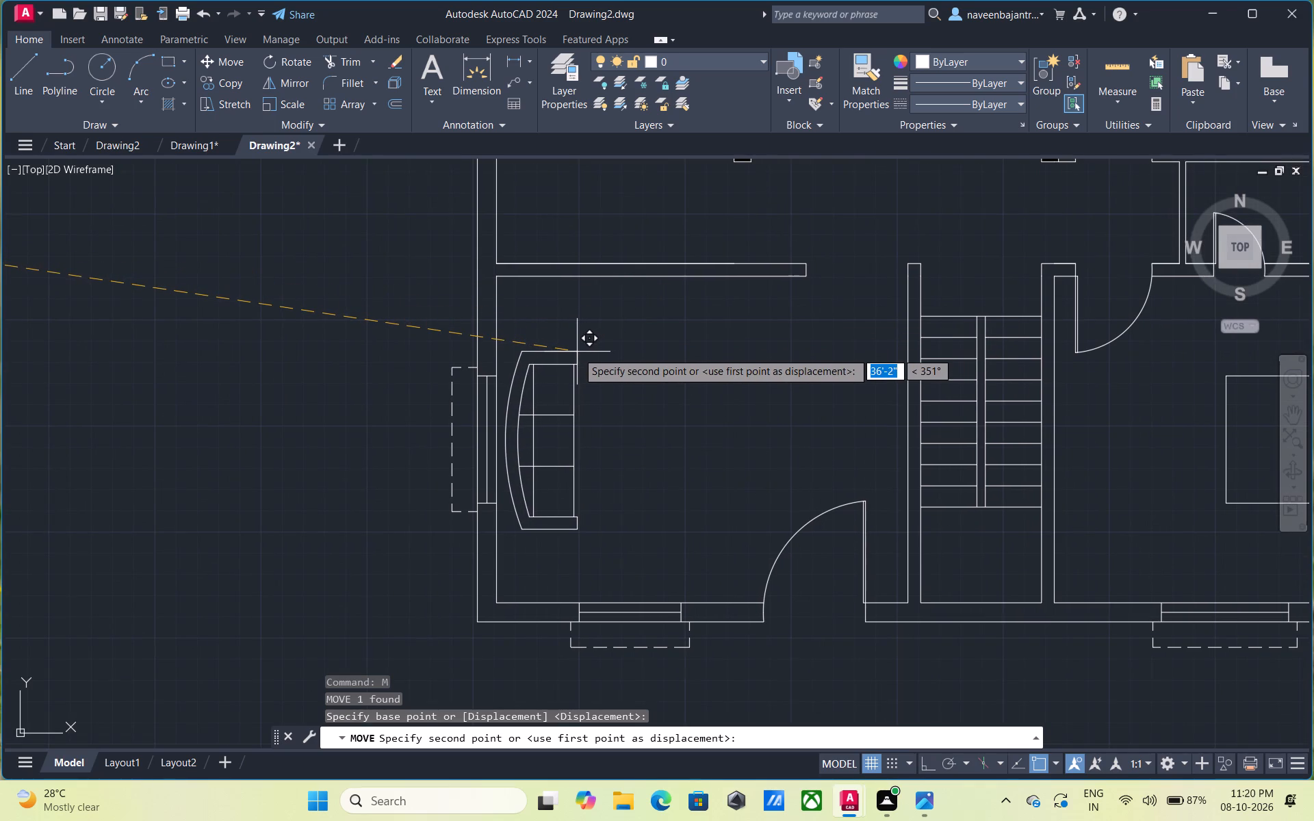
click(577, 352)
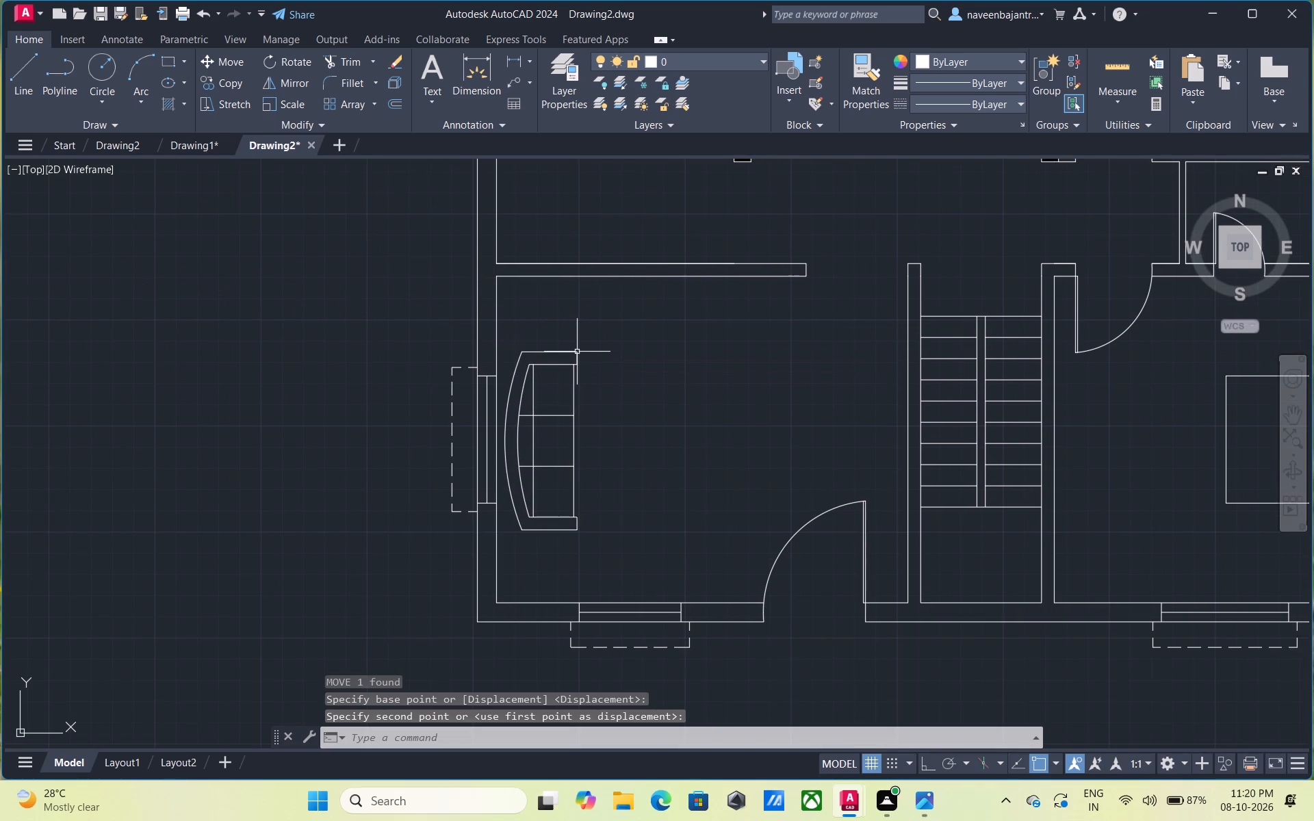
key(Escape)
Move the two-seat sofa by its lower-right corner into the lower-left room, with its back just below the upper wall.
scroll(577, 352, down, 2)
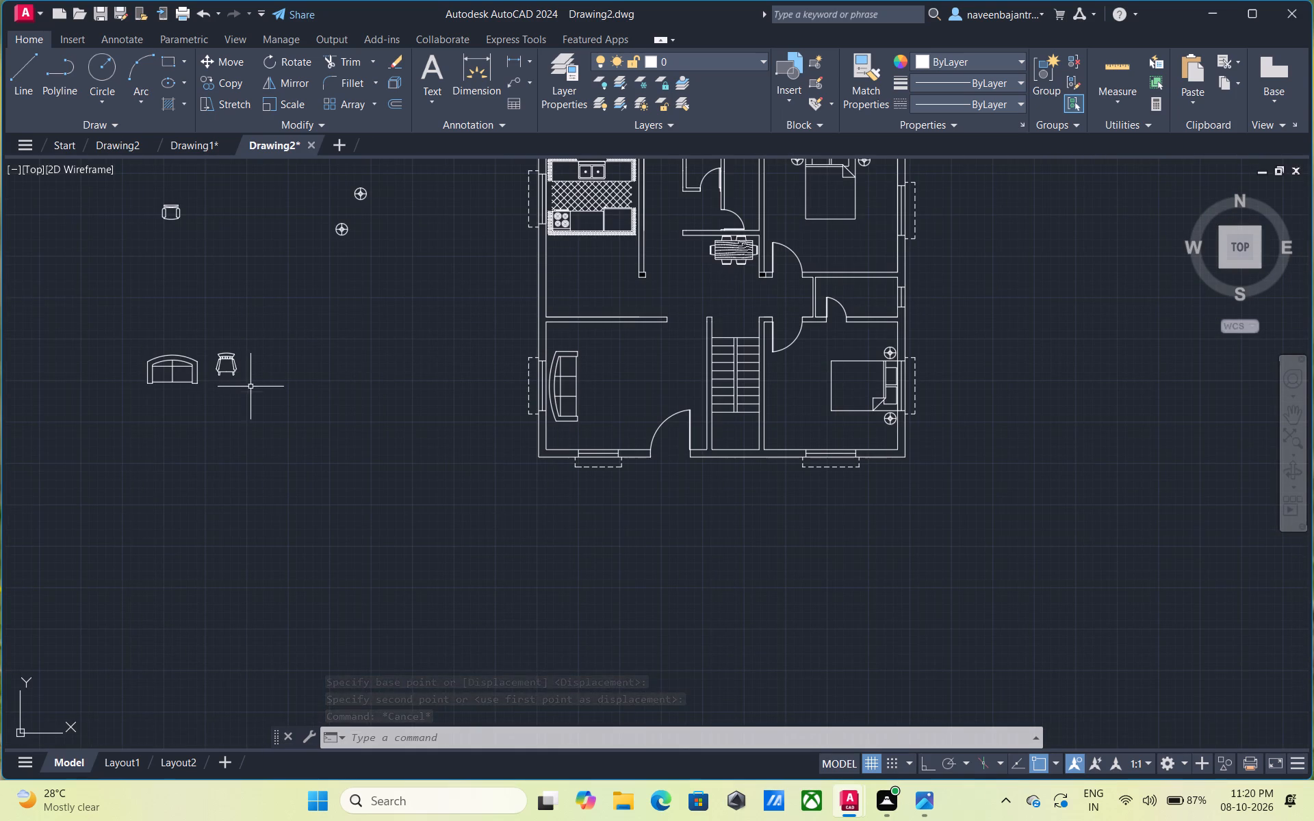
click(197, 384)
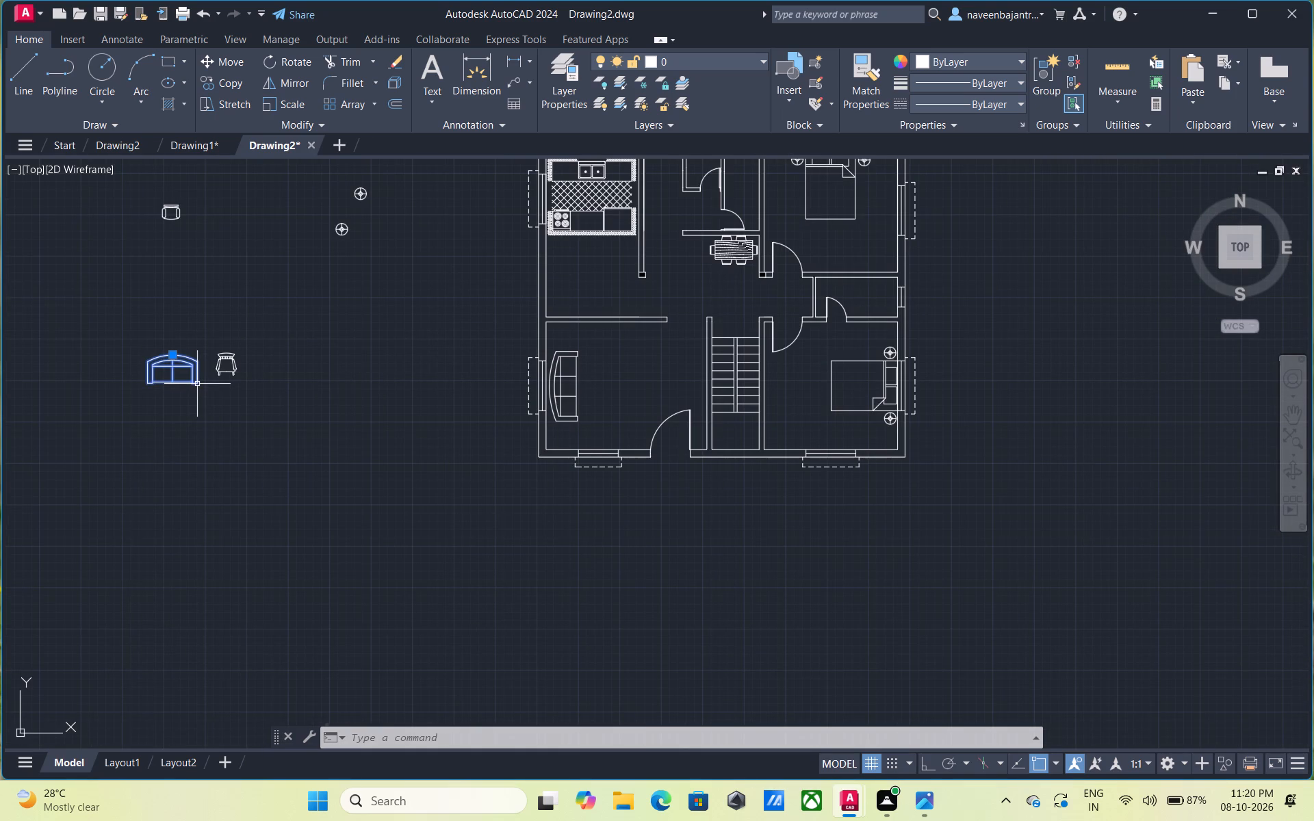
text(m)
key(space)
click(196, 382)
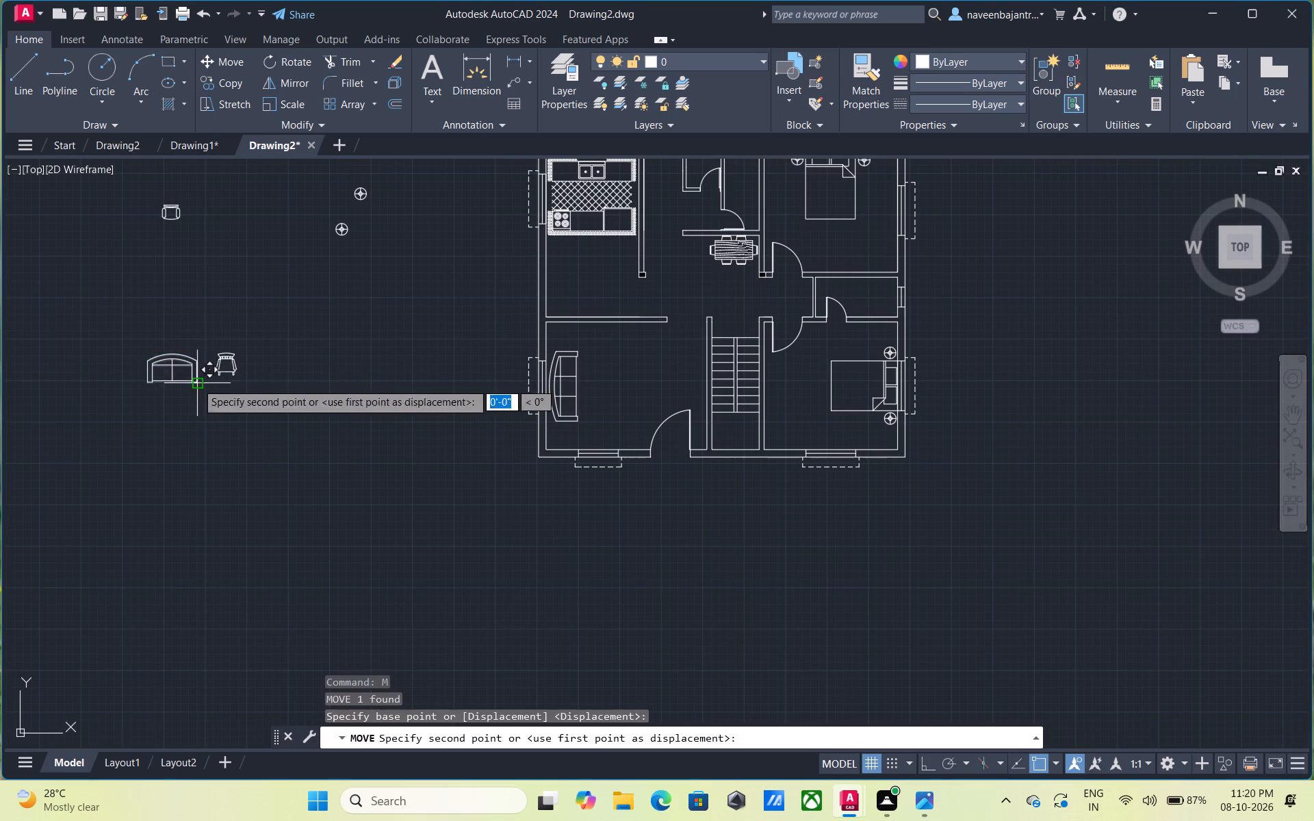
scroll(639, 347, up, 2)
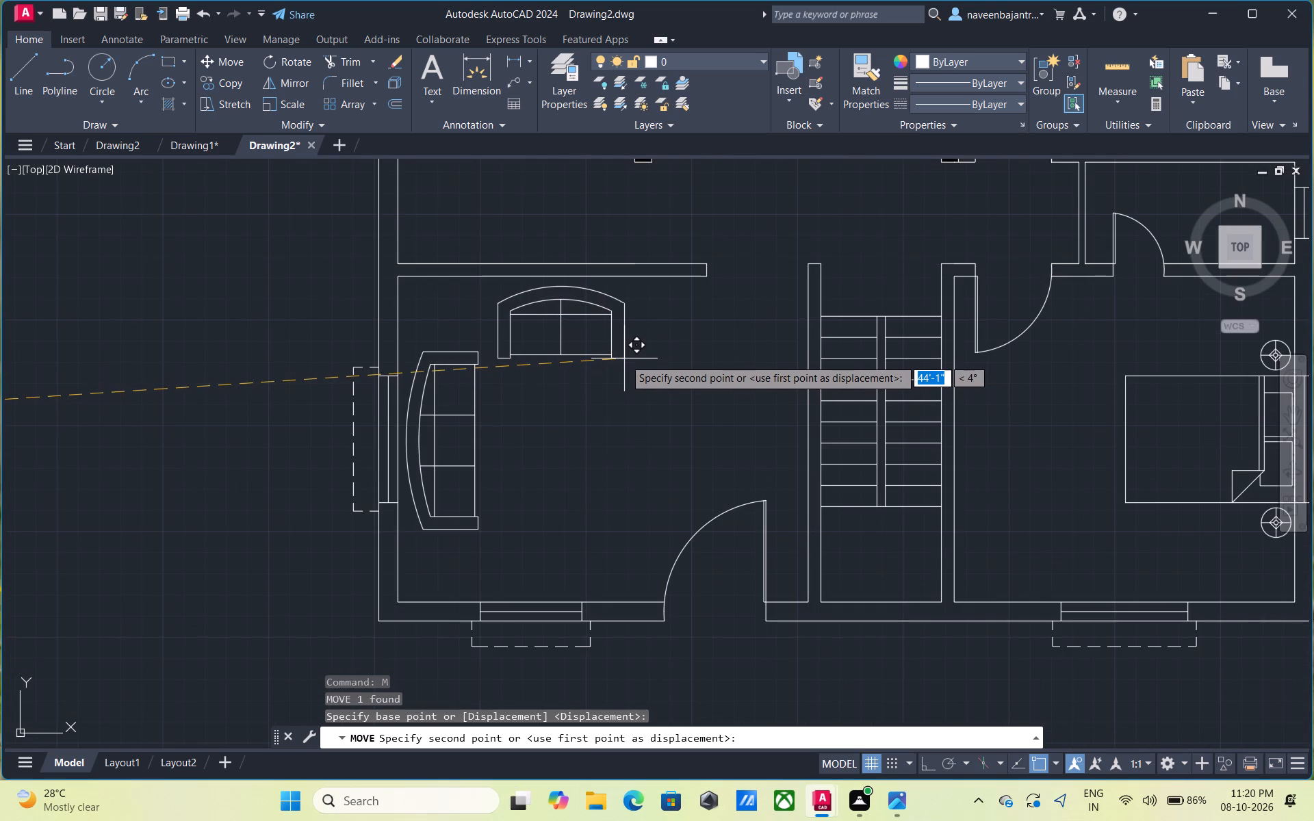
click(624, 359)
key(Escape)
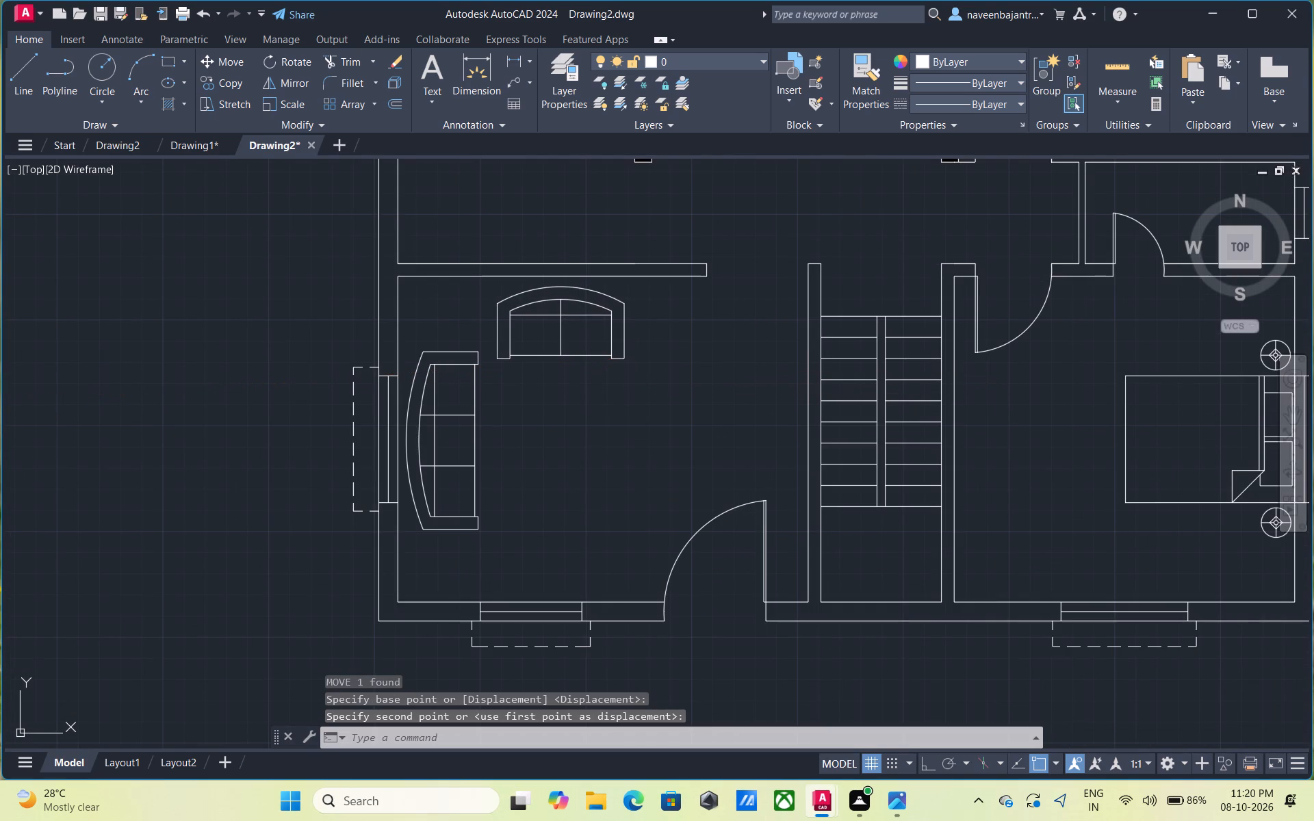
Rotate the desk chair left of the floor plan by 180°, so that its back points down.
scroll(624, 359, down, 3)
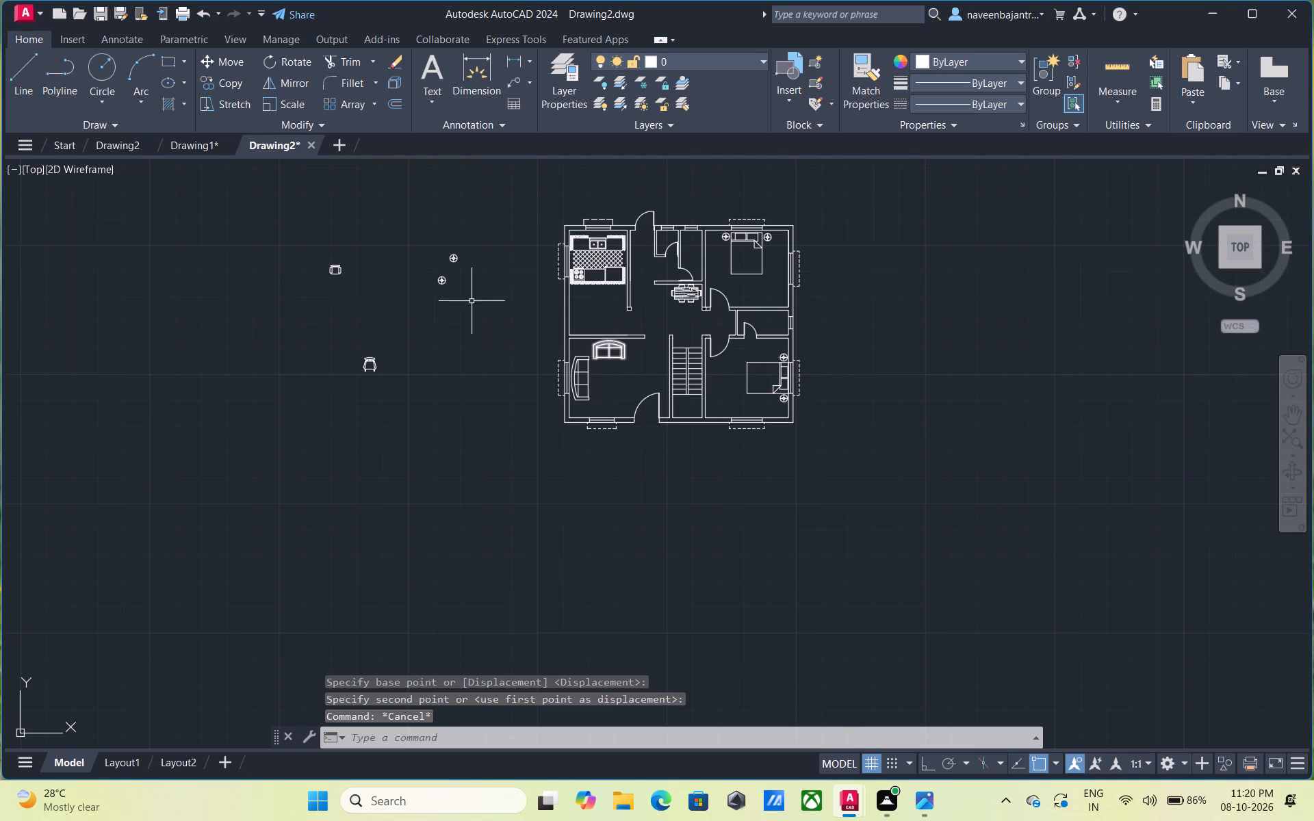
scroll(439, 291, up, 2)
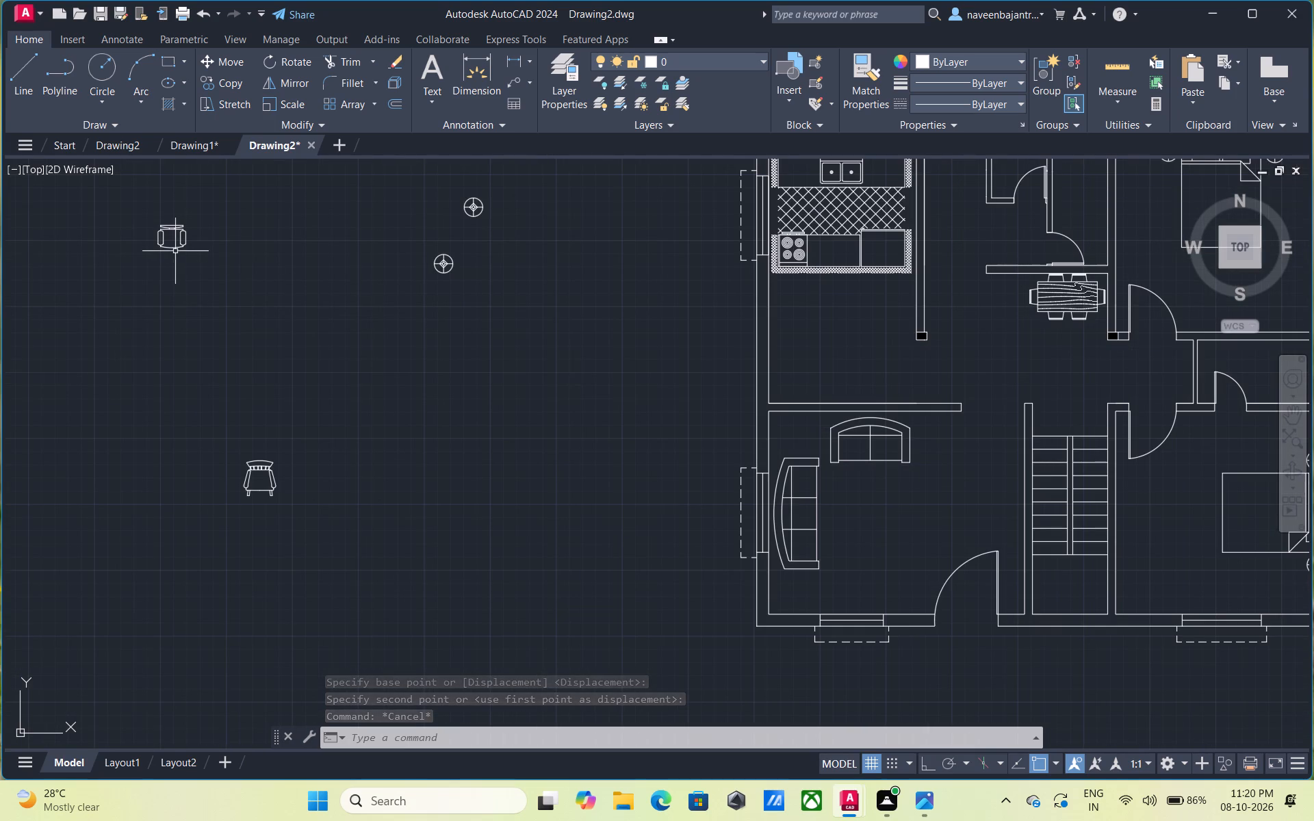
click(179, 248)
text(ro)
key(space)
click(187, 248)
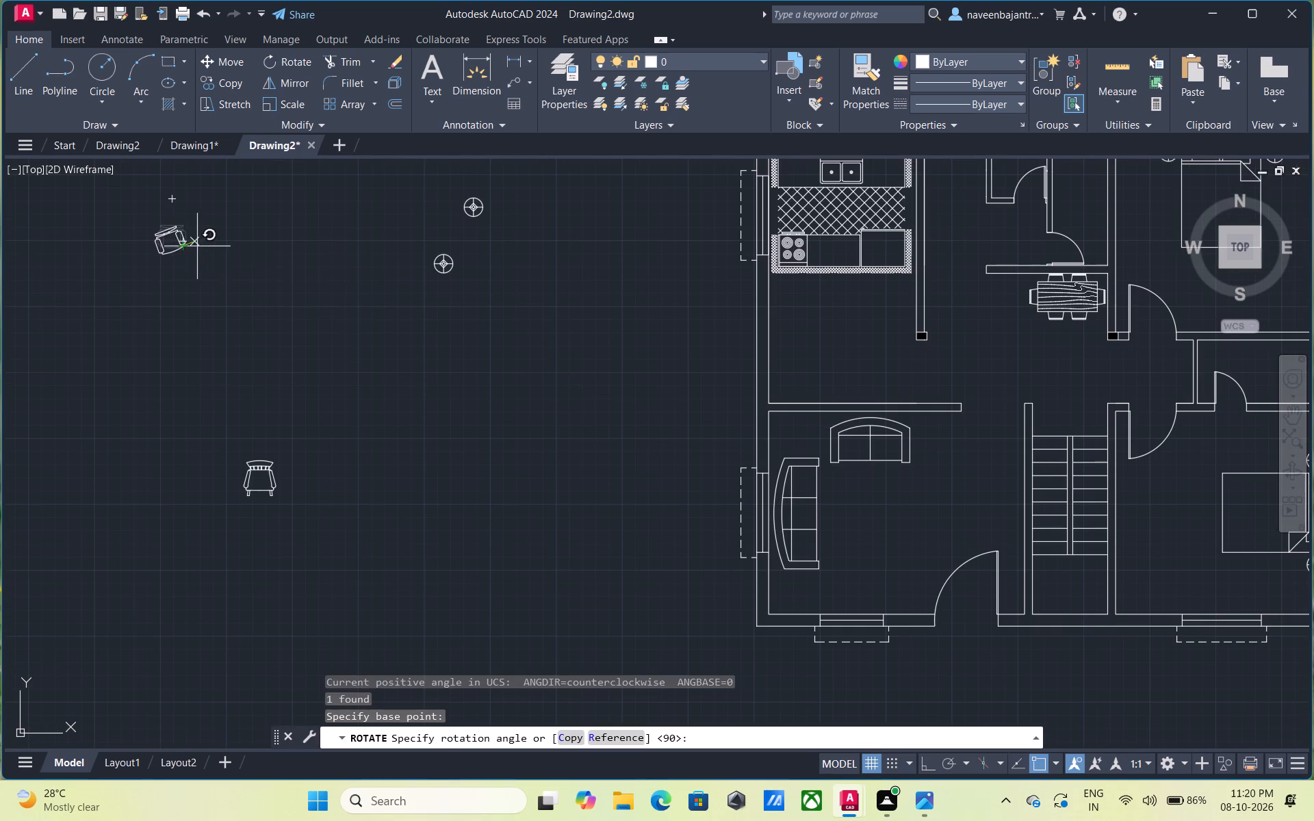
click(158, 250)
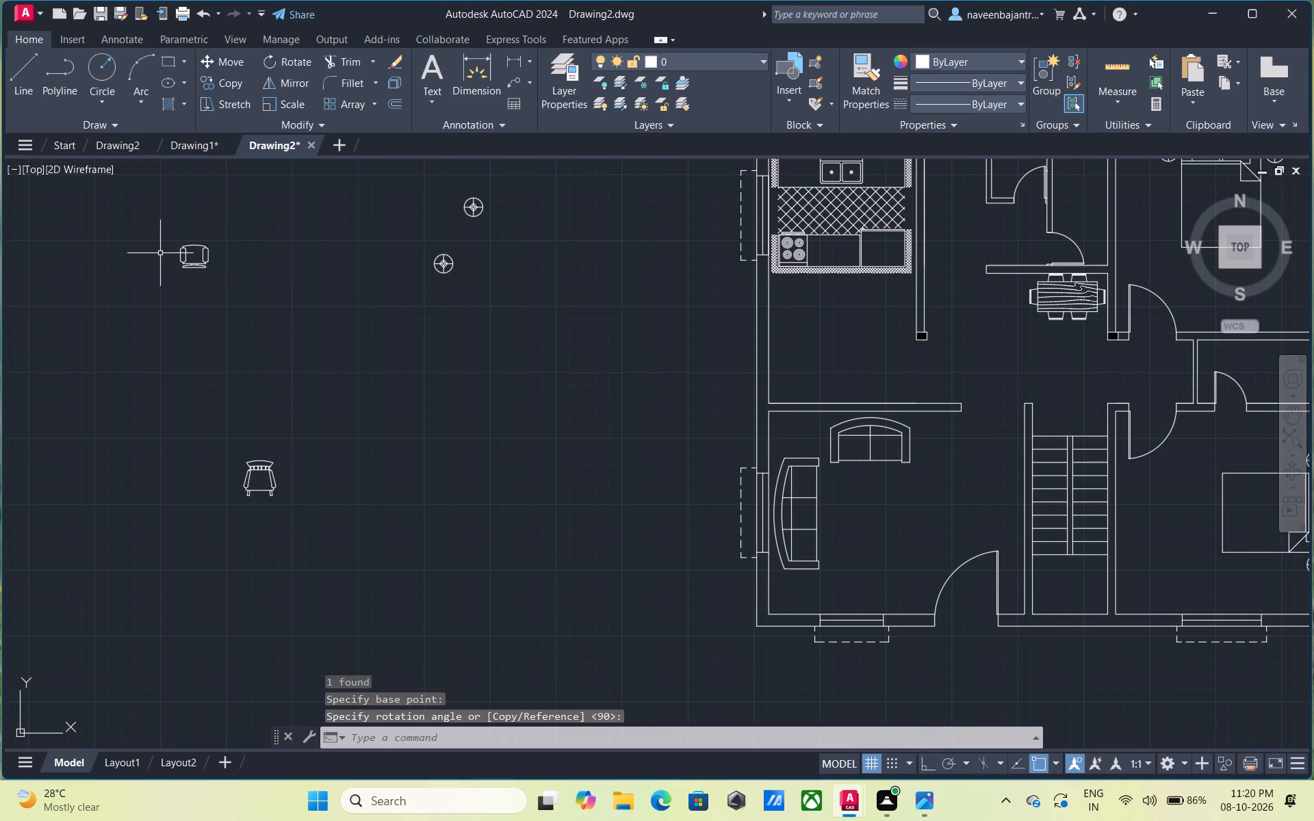
key(Escape)
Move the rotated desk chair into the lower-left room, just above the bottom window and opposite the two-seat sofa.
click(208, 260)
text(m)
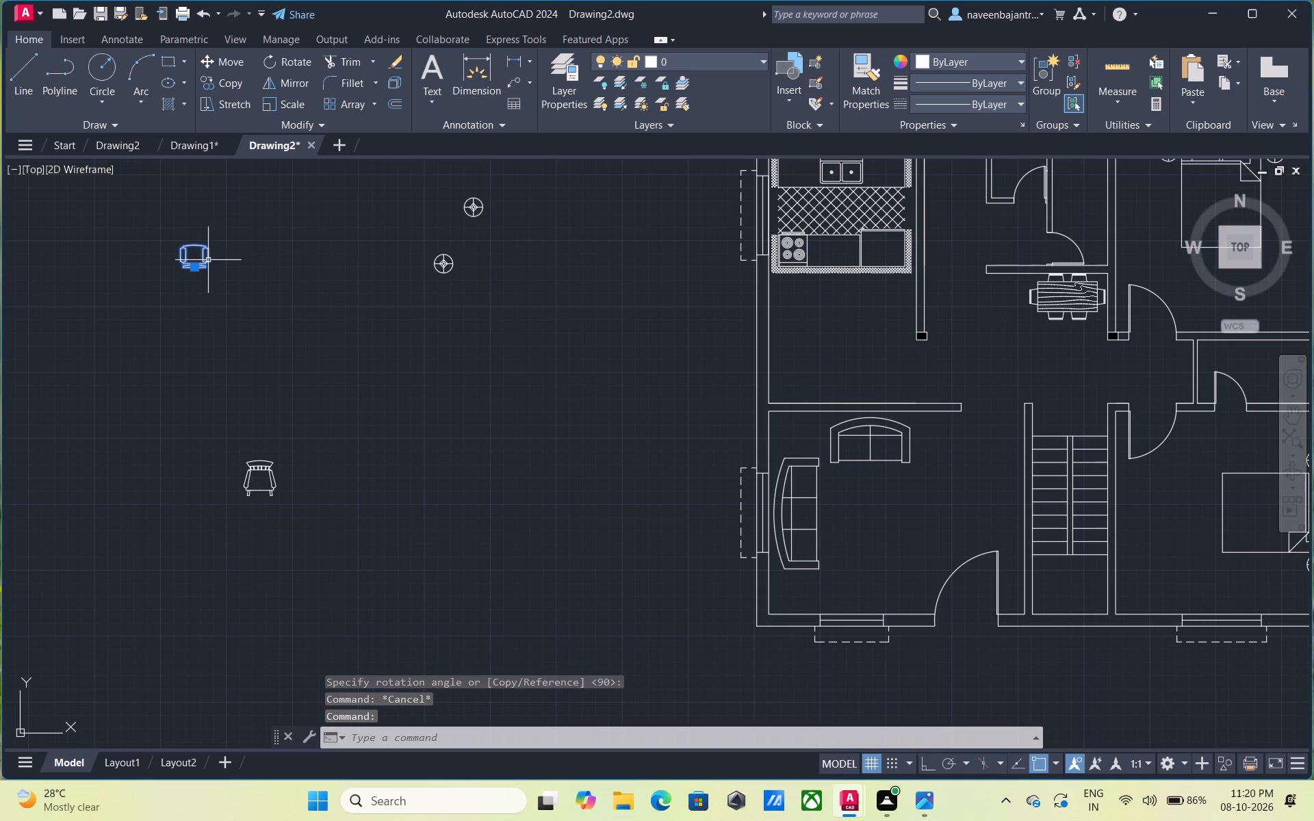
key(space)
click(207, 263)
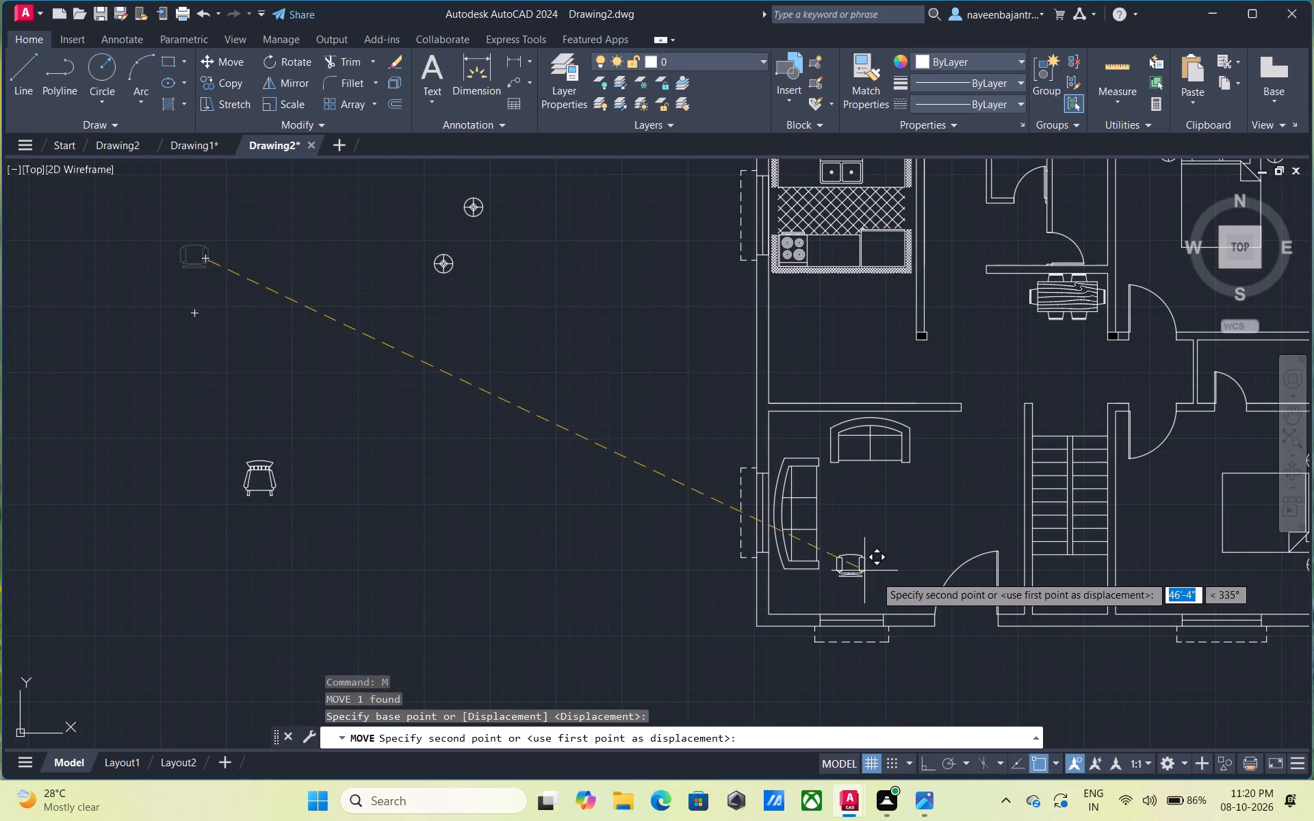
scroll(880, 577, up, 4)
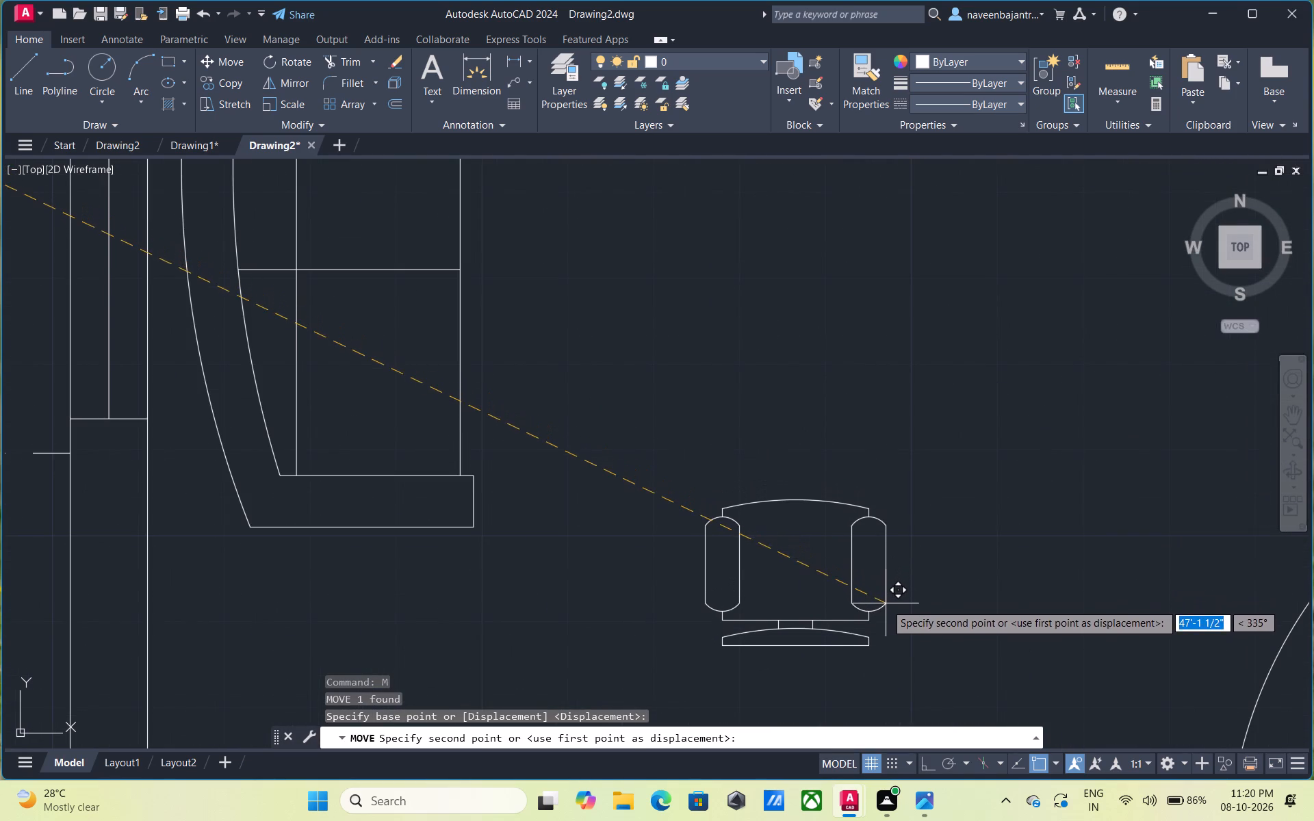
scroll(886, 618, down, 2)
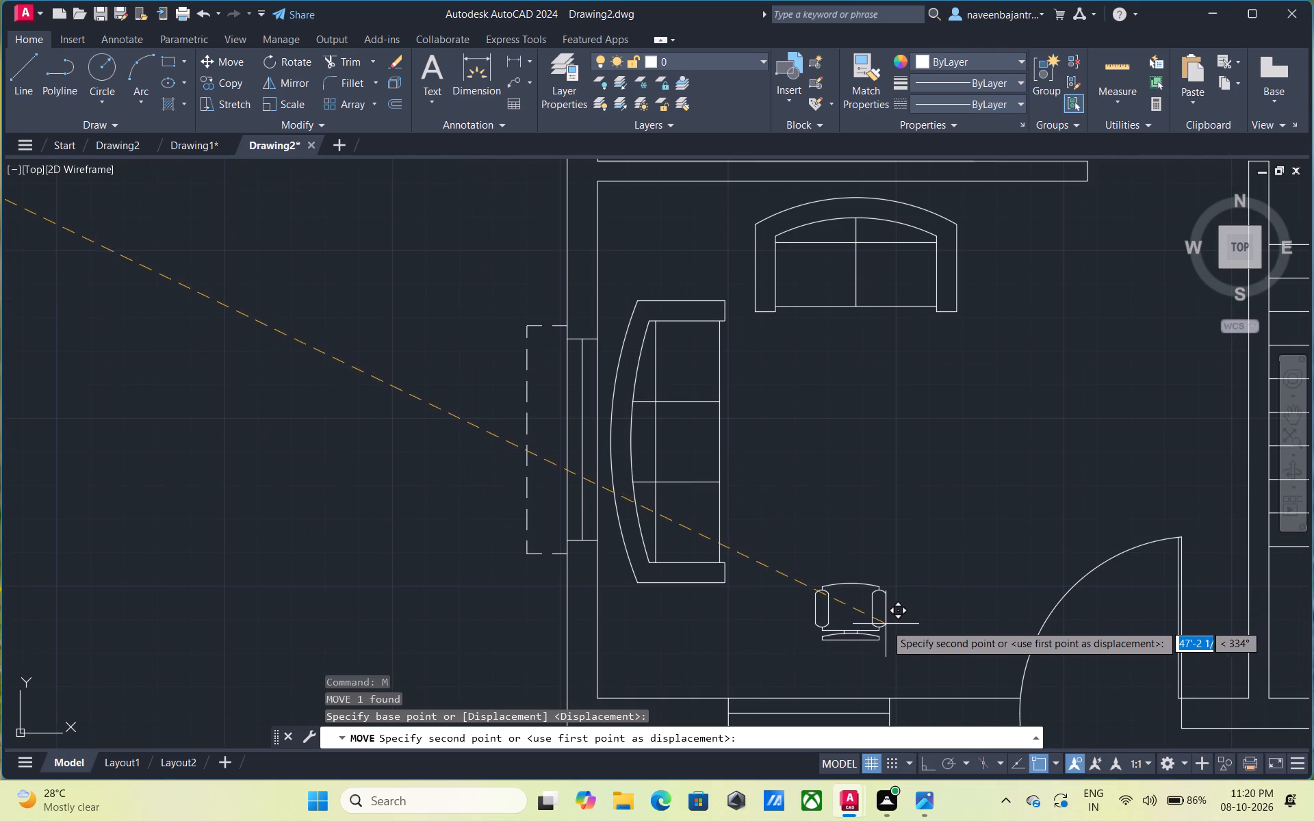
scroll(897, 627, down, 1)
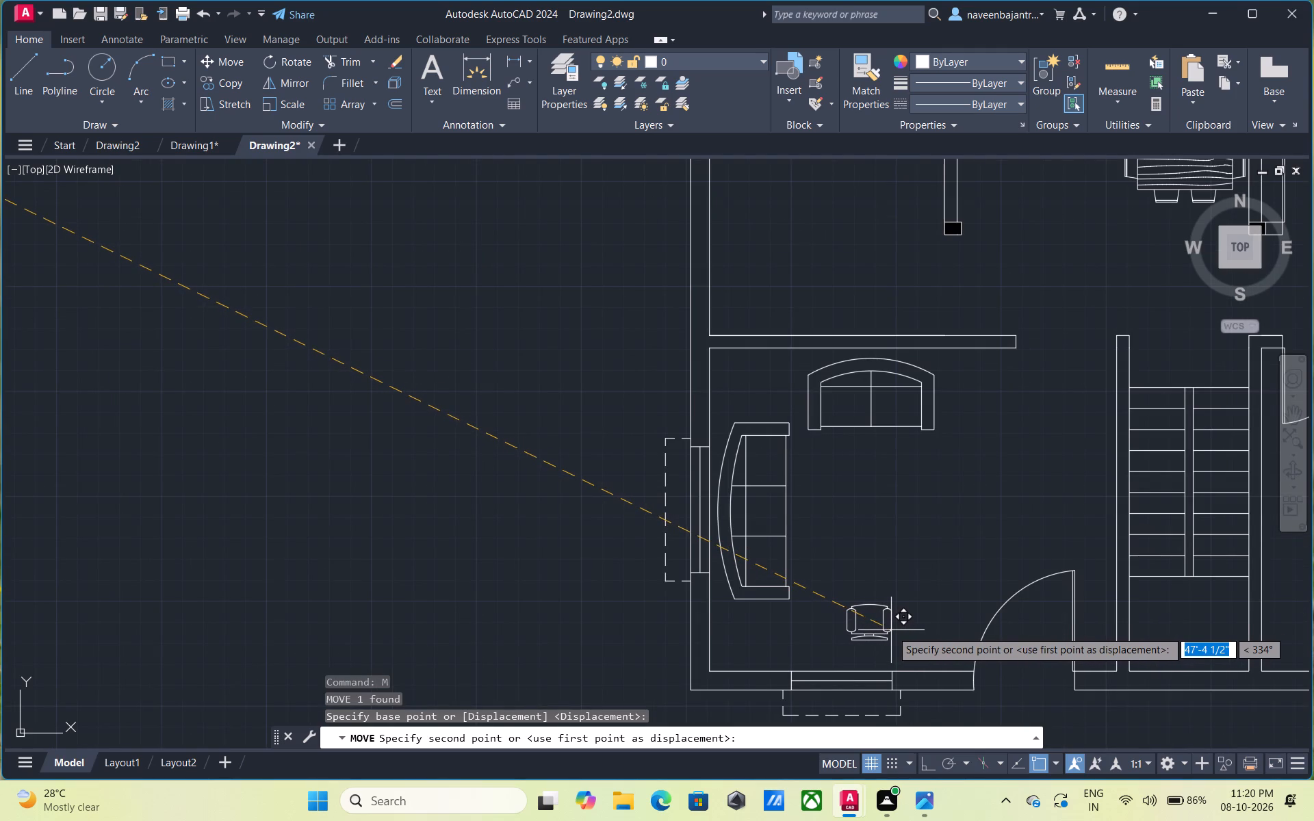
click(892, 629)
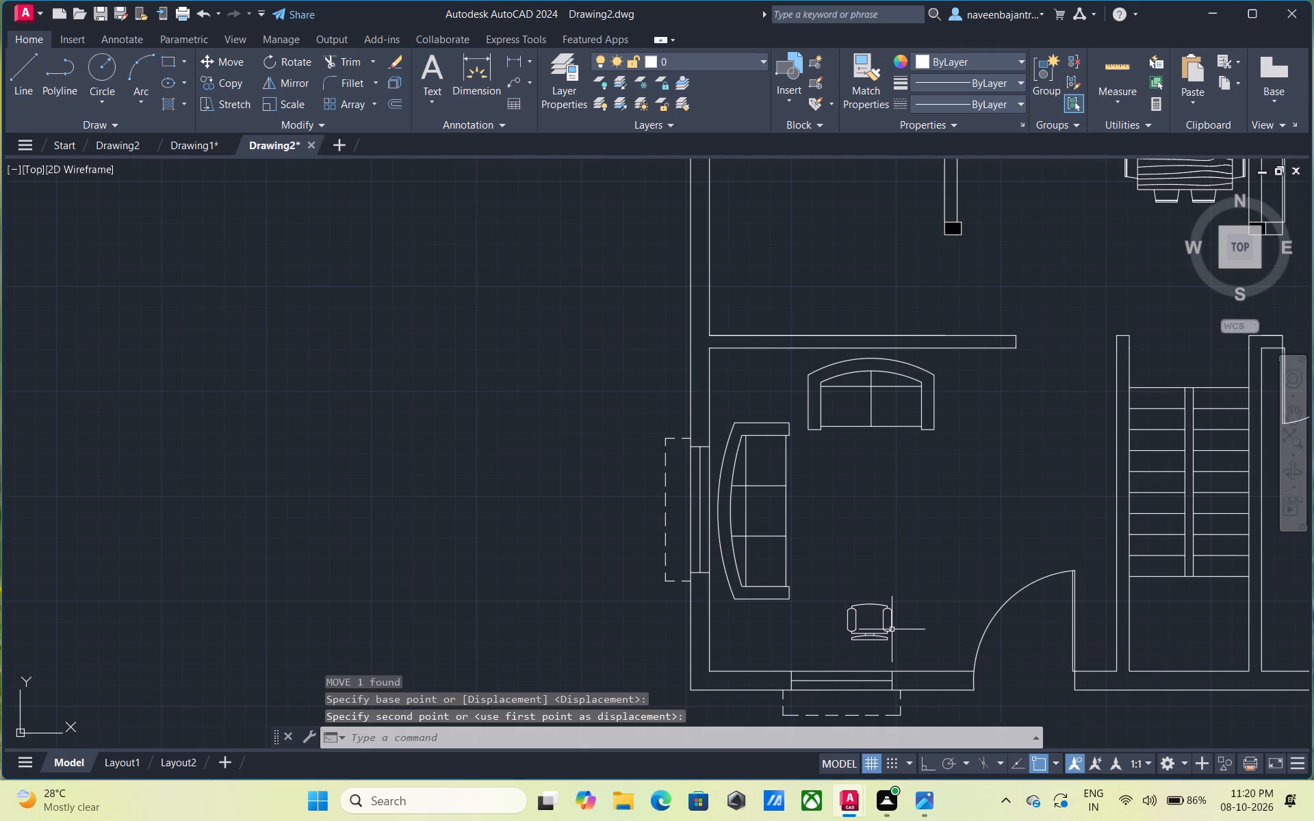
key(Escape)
Move the desk chair out of the lower-left room to the empty area between the rocking chair and the floor plan.
scroll(892, 629, down, 1)
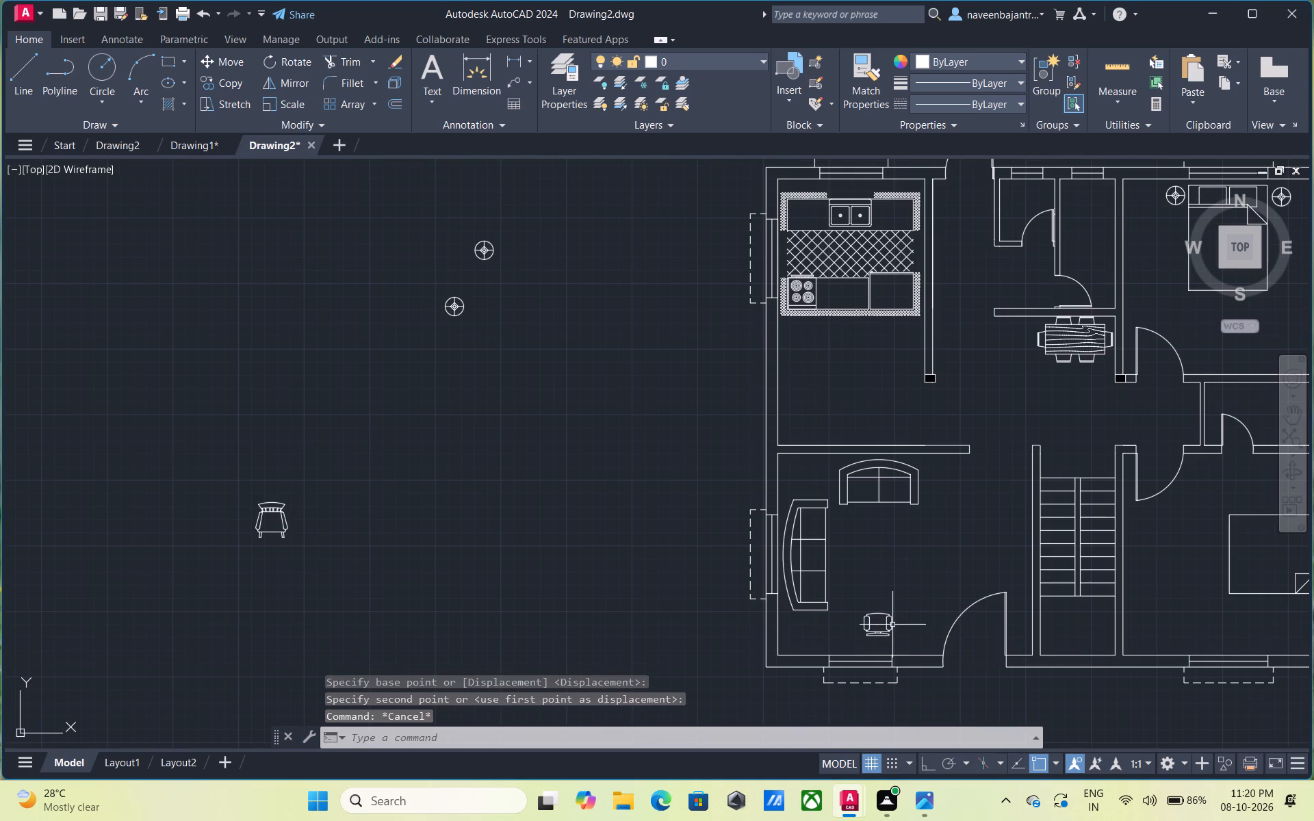
click(892, 625)
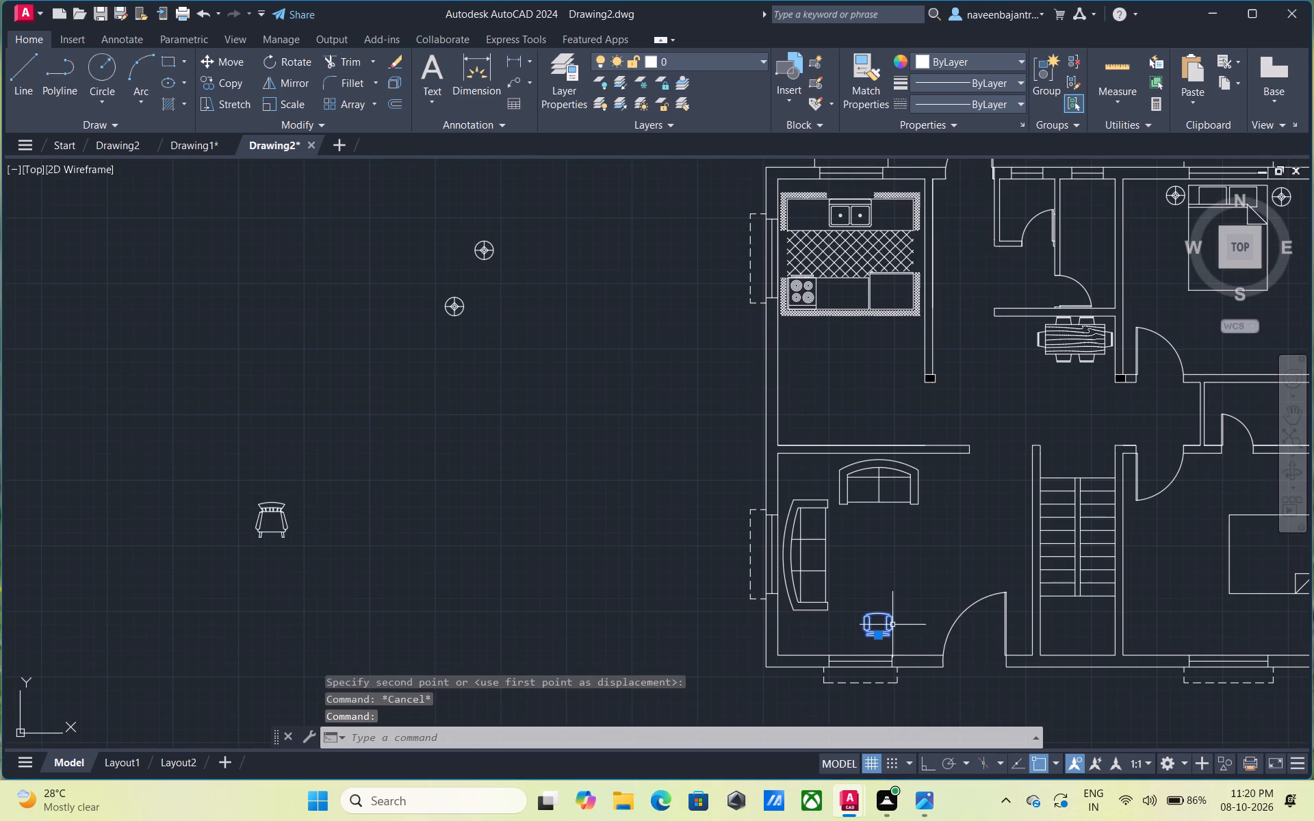
text(m)
key(space)
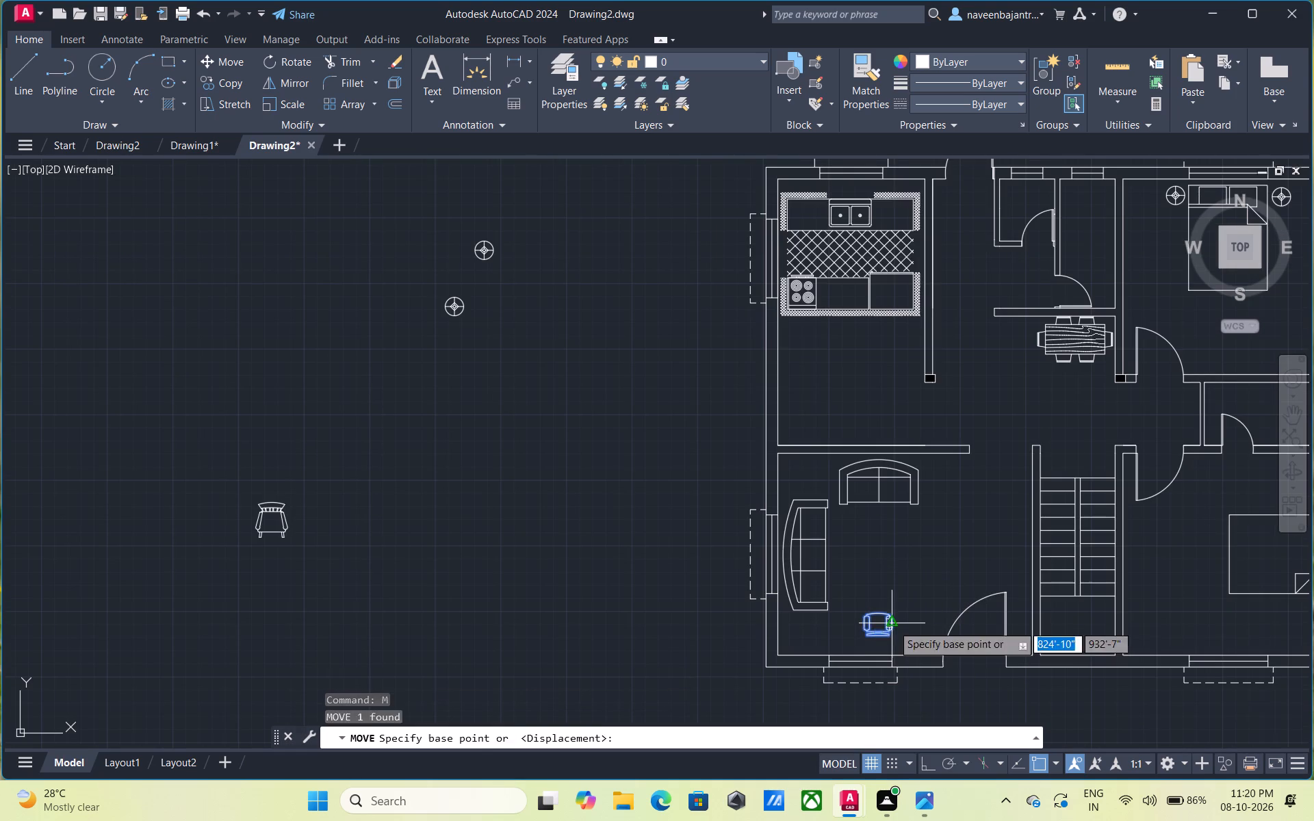
click(892, 625)
click(530, 471)
key(Escape)
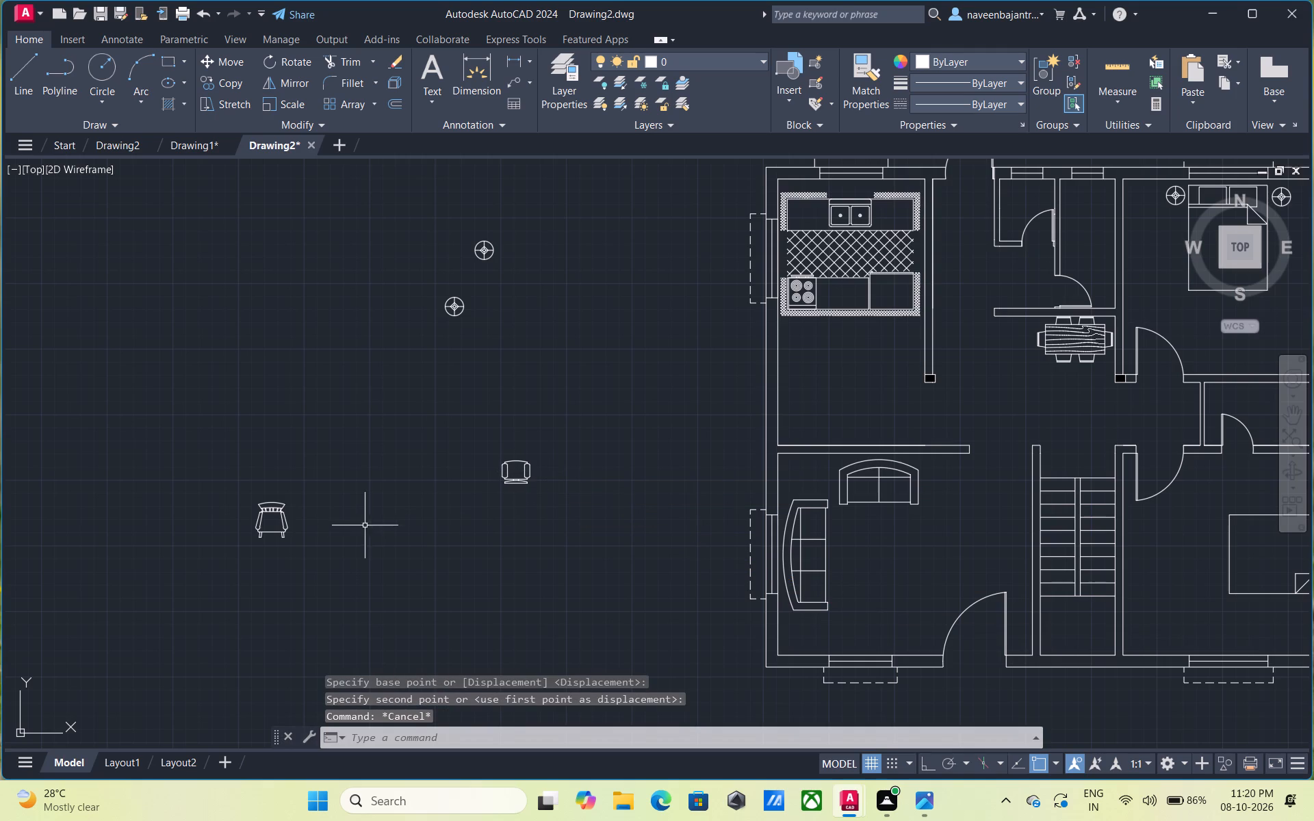
Rotate the rocking chair left of the floor plan by 180°, so that its back points down.
click(284, 527)
text(ro)
key(space)
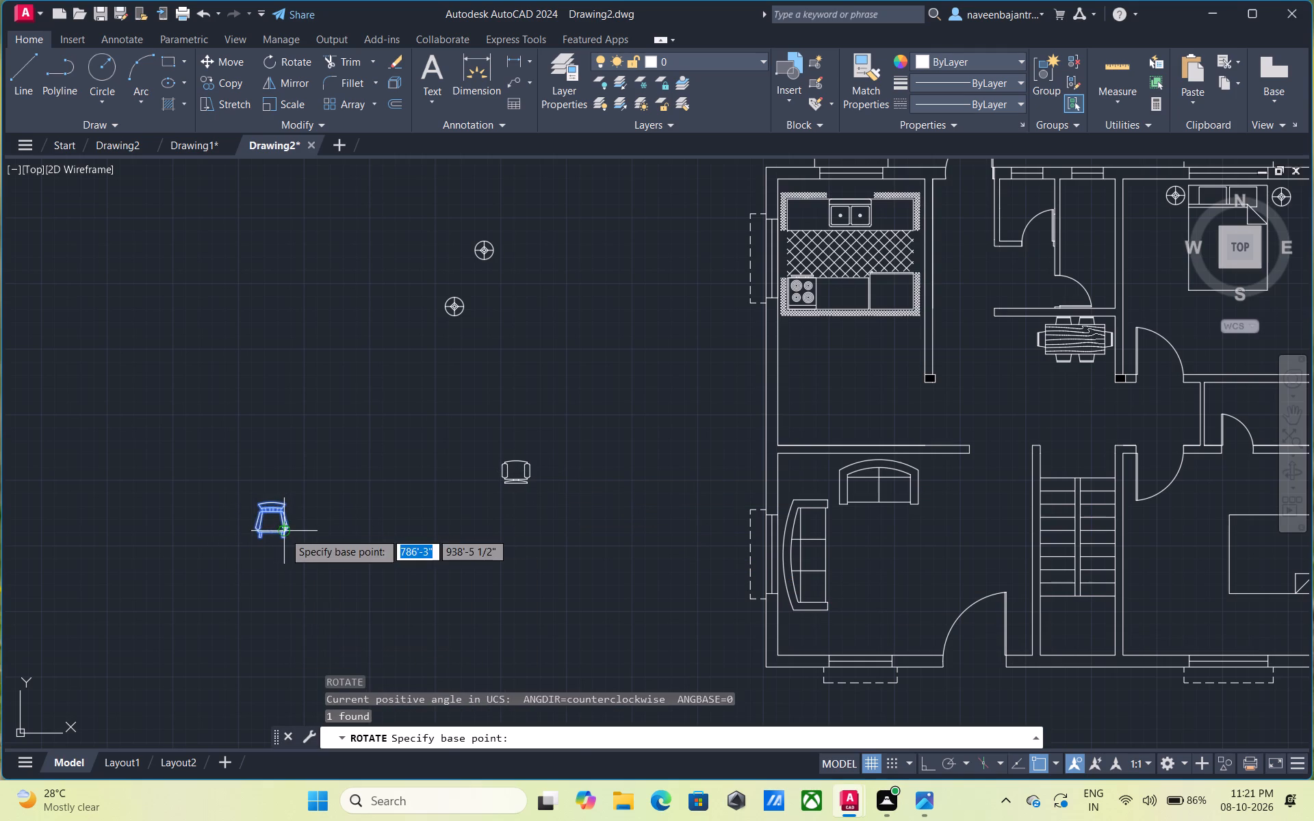
click(284, 532)
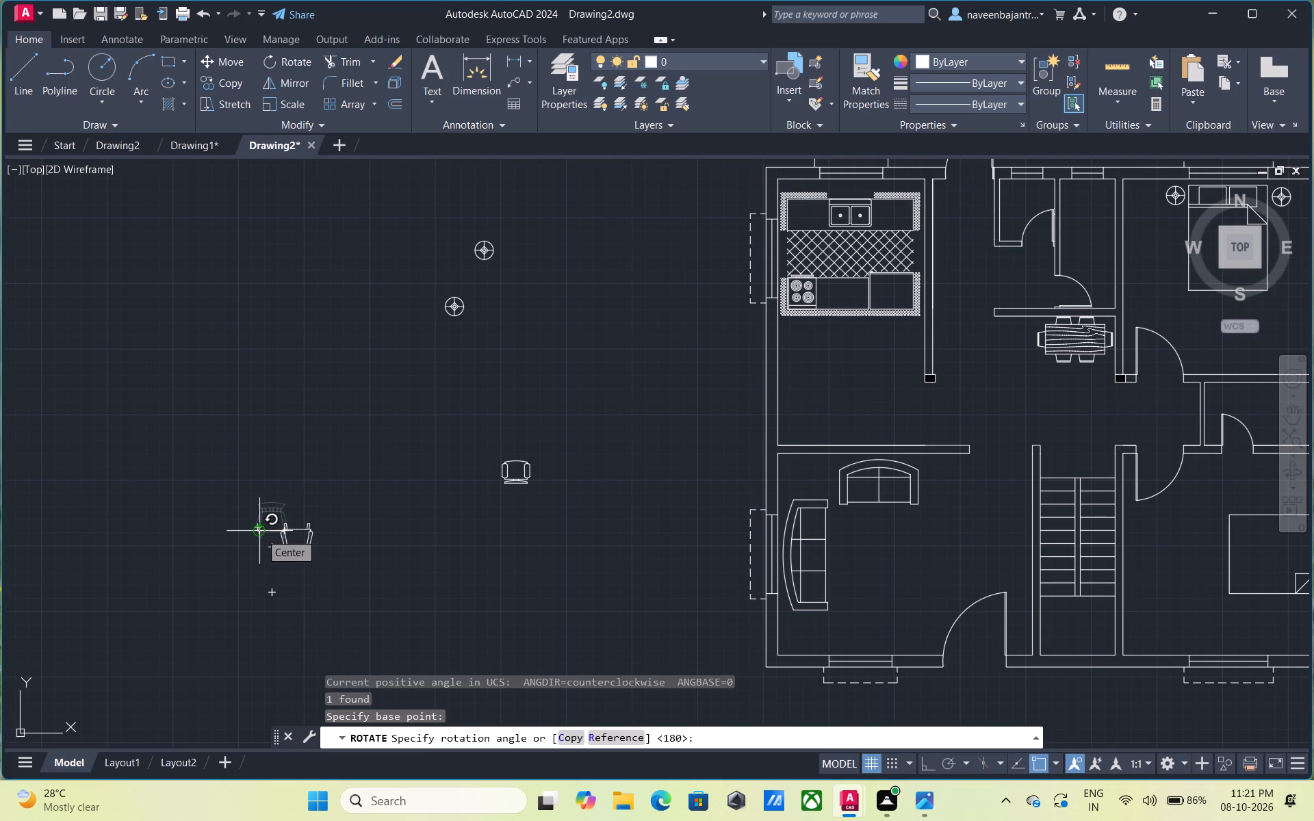
click(260, 533)
key(Escape)
Move the rotated rocking chair into the lower-left room, just above the bottom window and facing the two-seat sofa.
click(310, 535)
text(m)
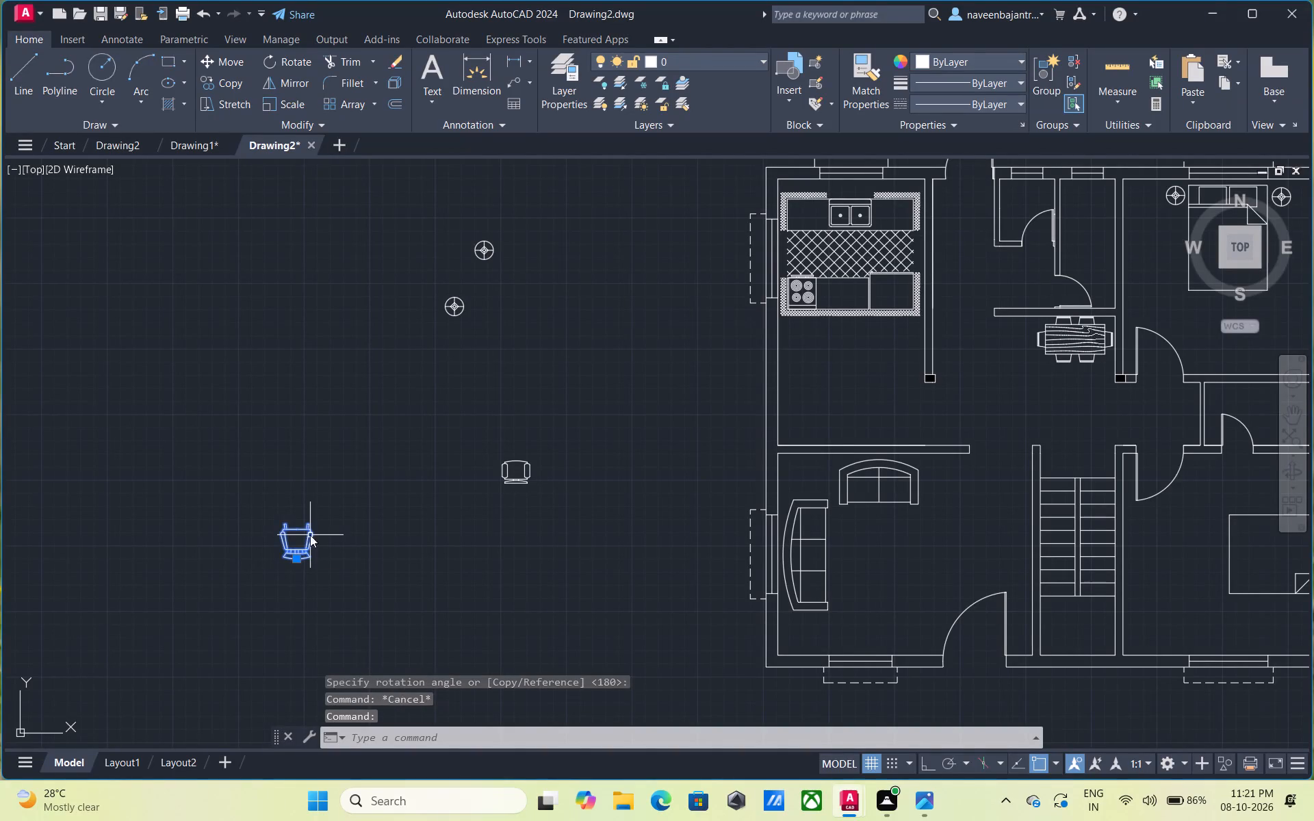
key(space)
click(310, 535)
scroll(866, 596, up, 2)
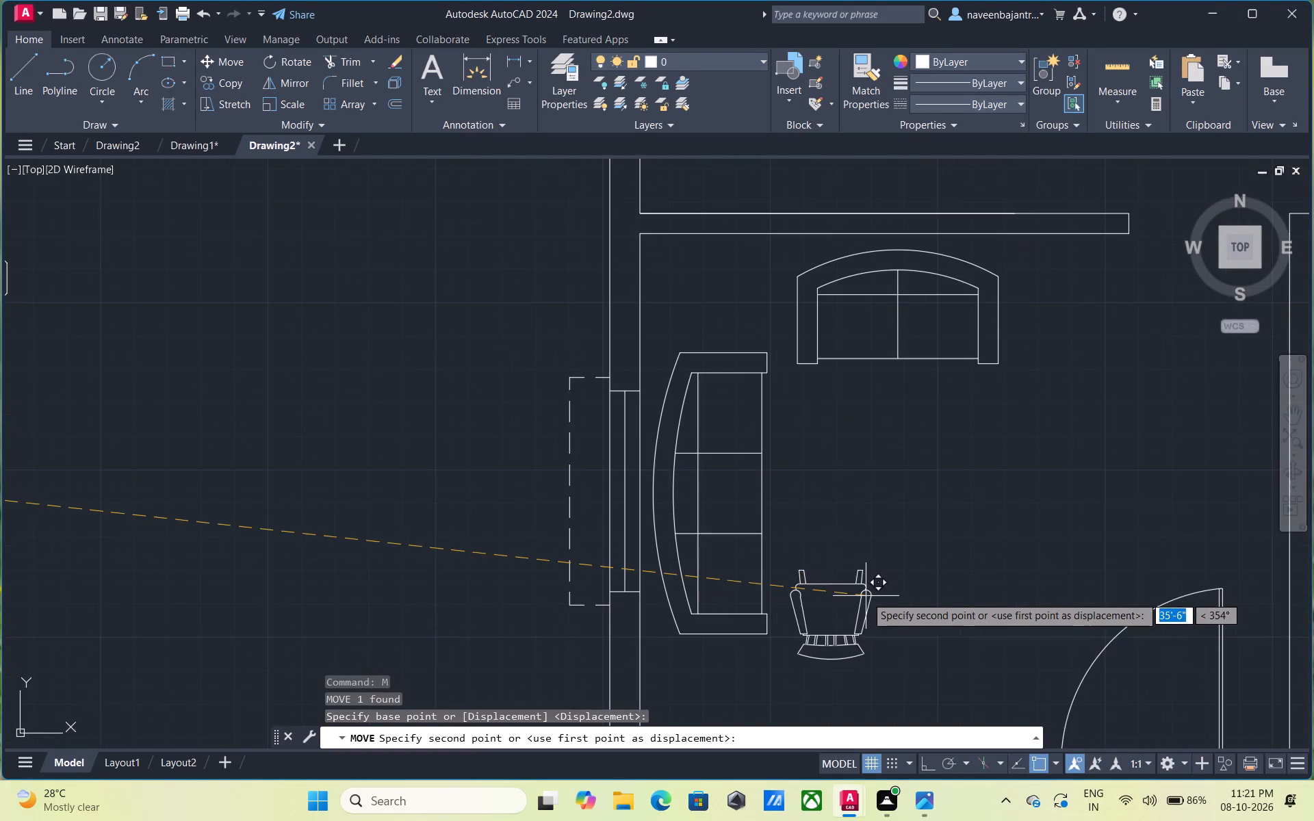
scroll(909, 624, down, 2)
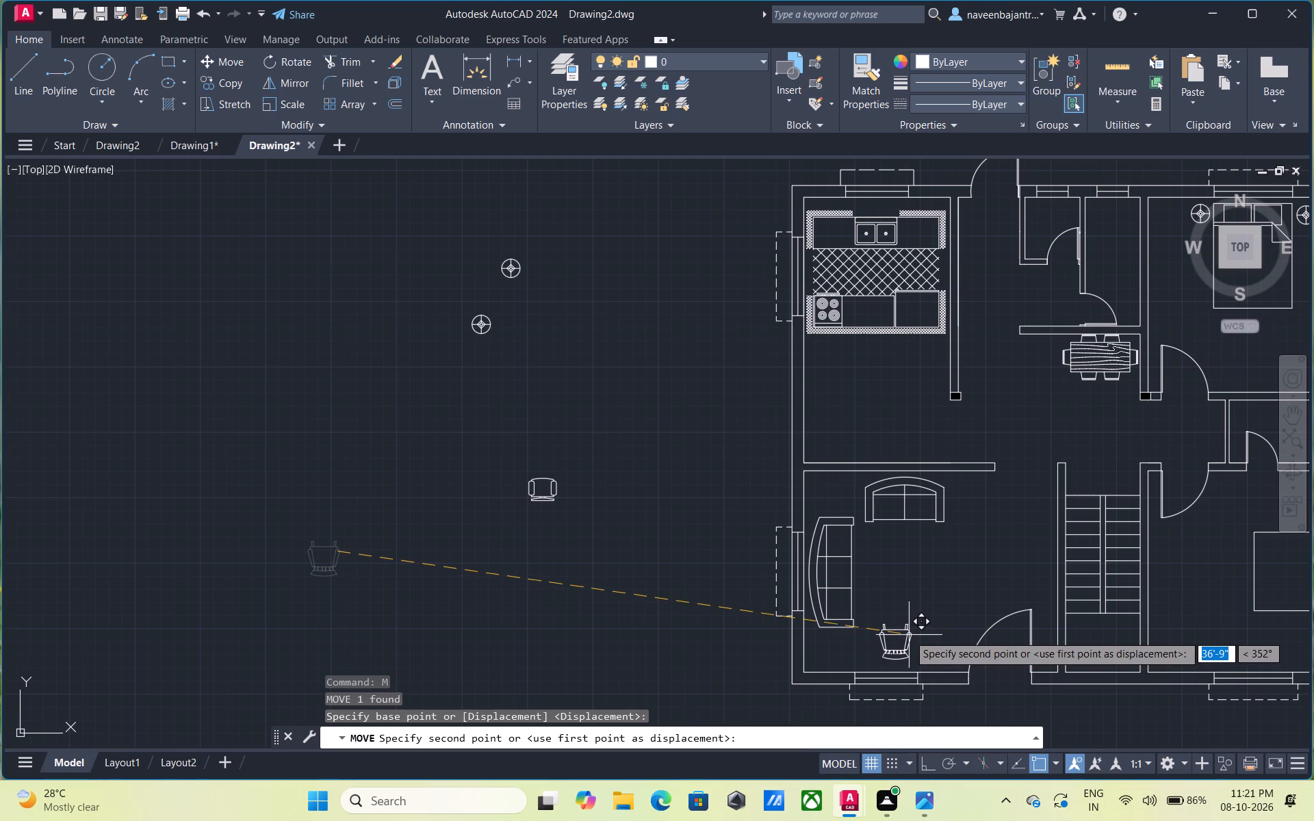
click(908, 636)
key(Escape)
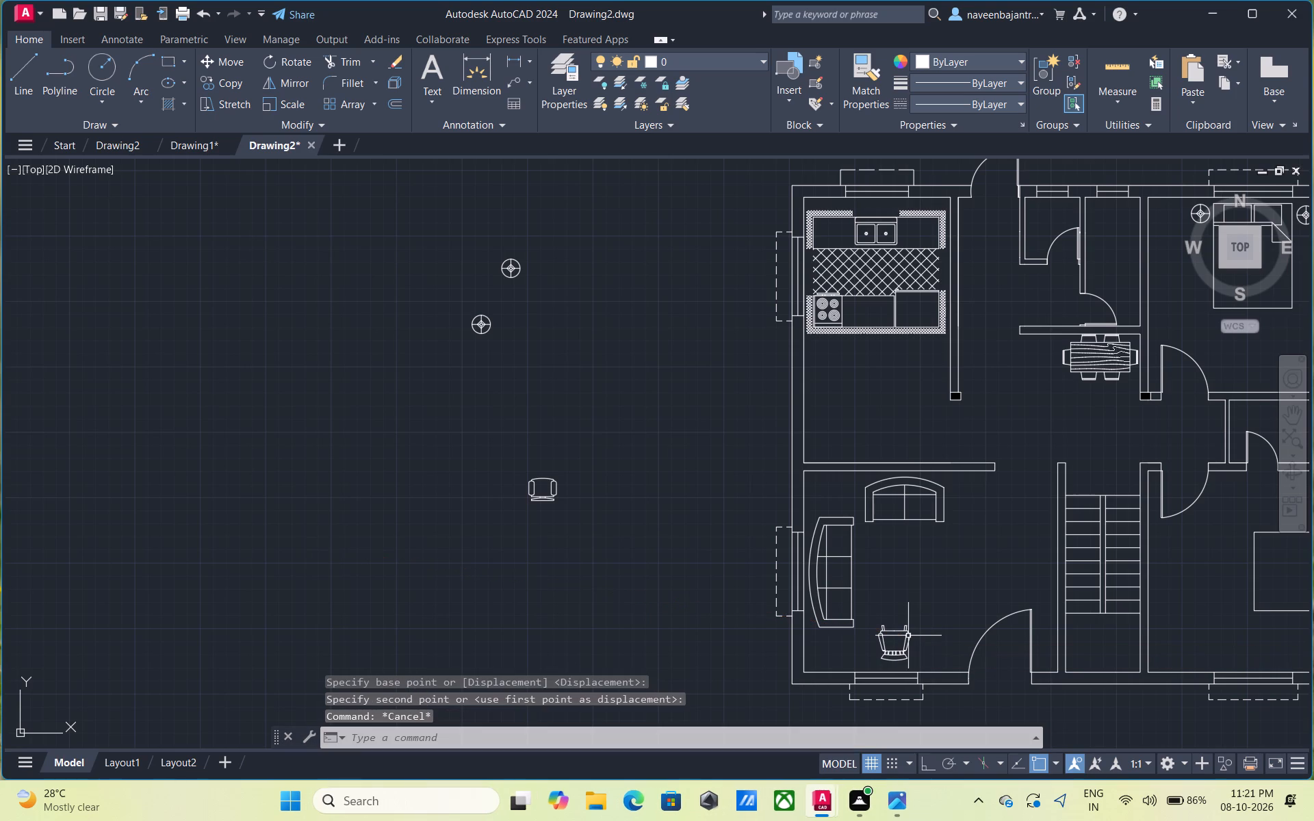
Insert the 30 x 60 in. desk, rectangular woodgrain table and square woodgrain table blocks from DesignCenter's Home - Space Planner, left of the floor plan.
scroll(908, 636, down, 2)
middle_drag(929, 623, 652, 472)
scroll(654, 443, up, 2)
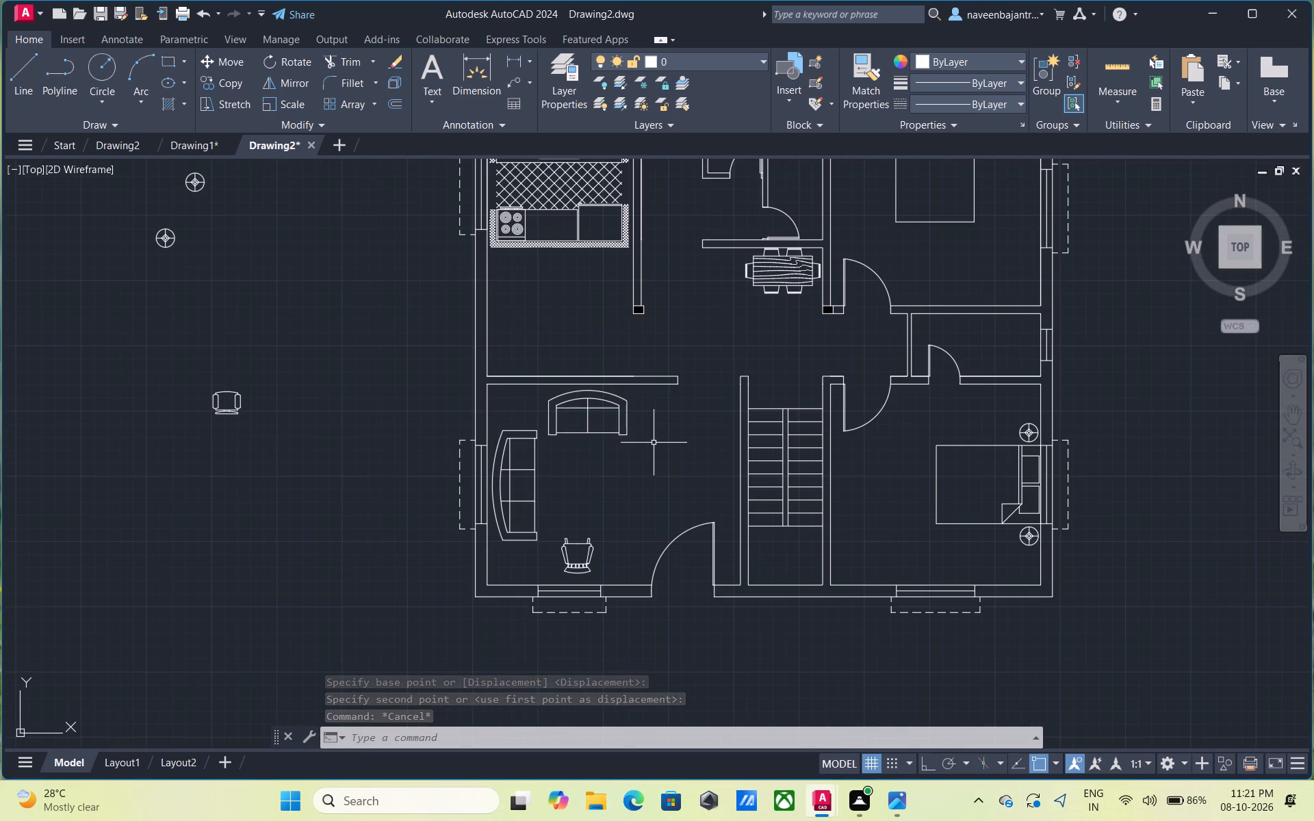
middle_drag(654, 443, 669, 506)
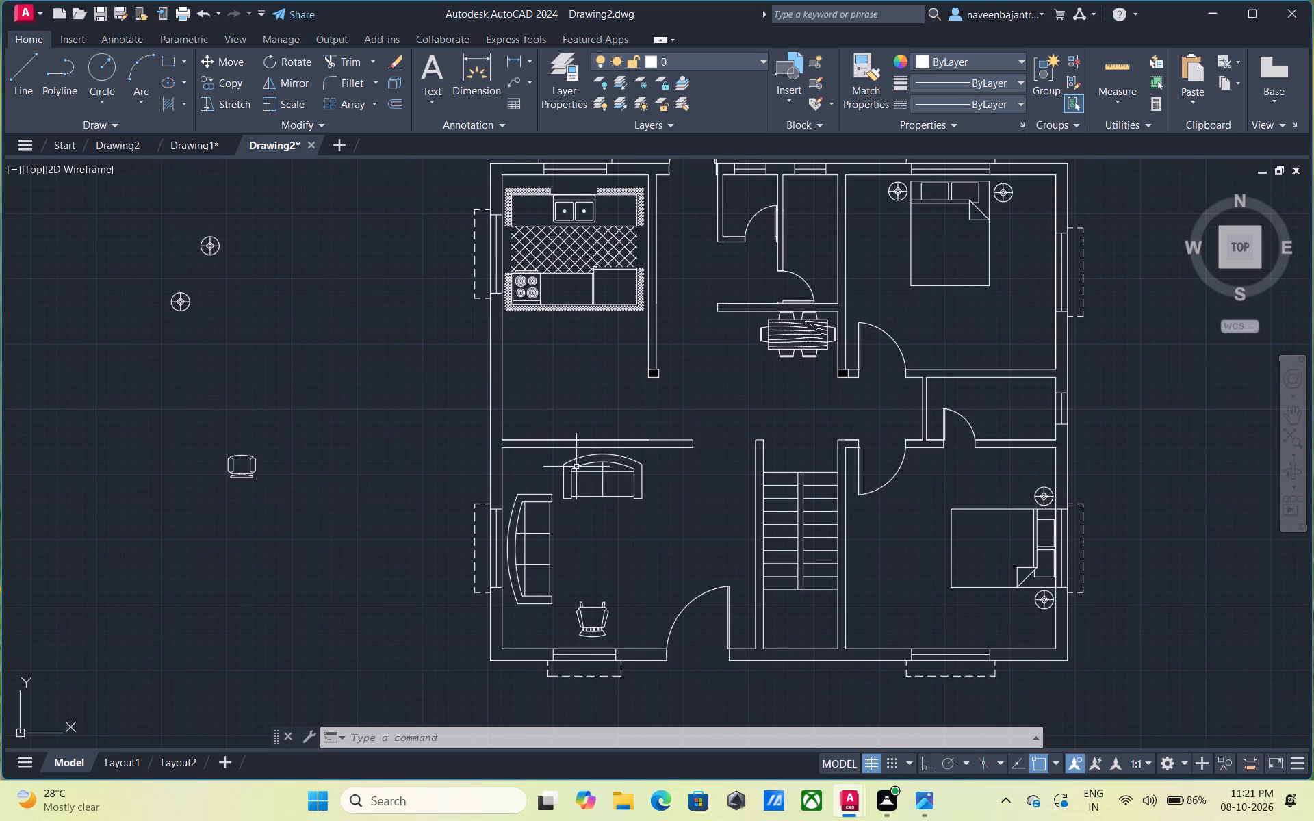
text(dc)
key(space)
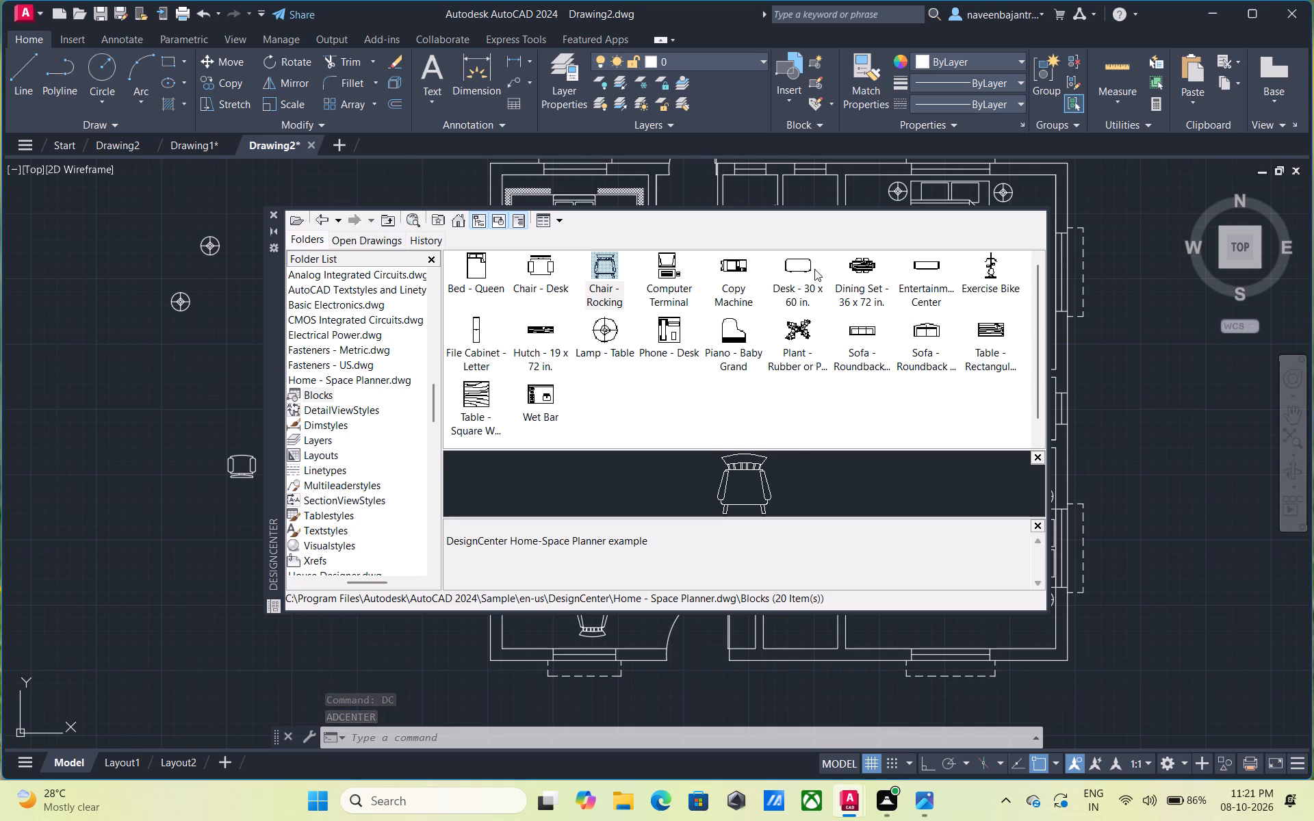
drag(801, 269, 131, 425)
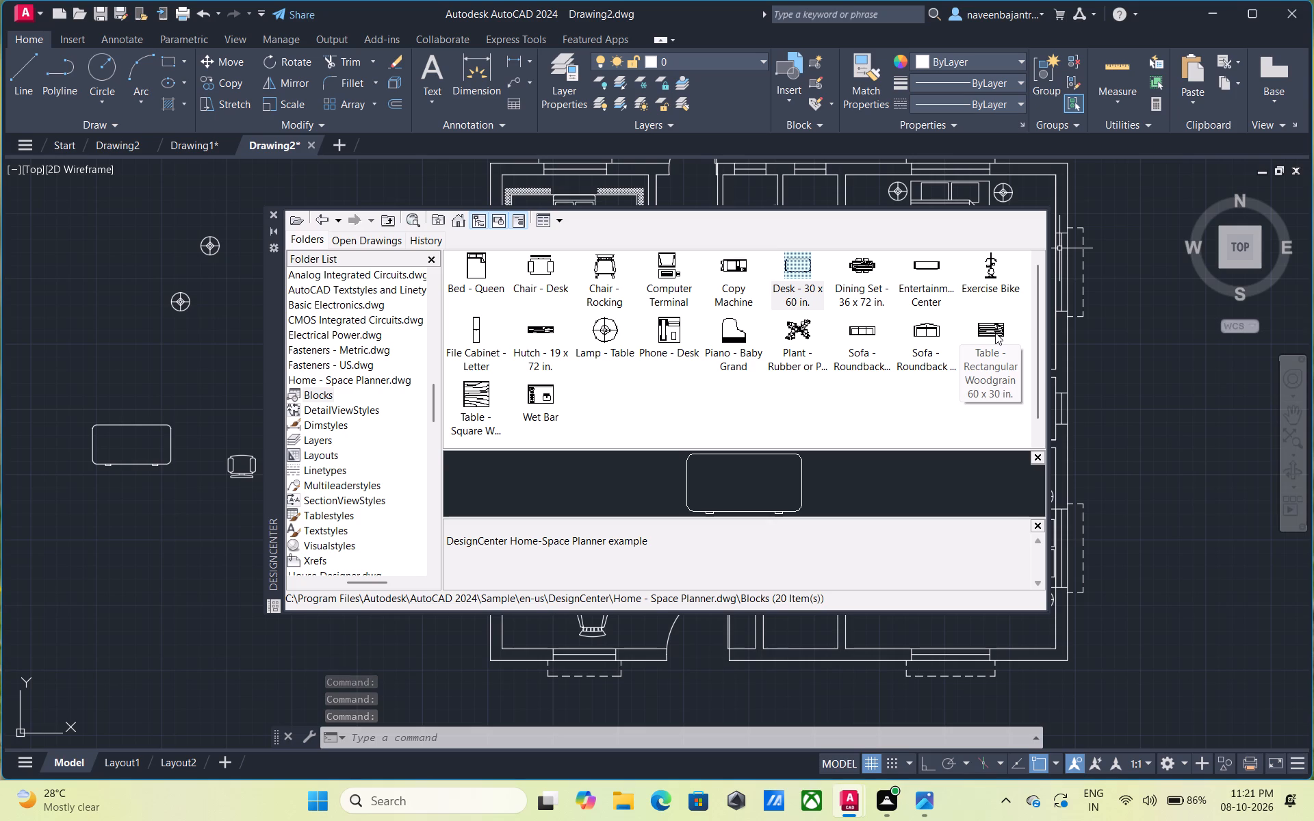
drag(995, 333, 177, 386)
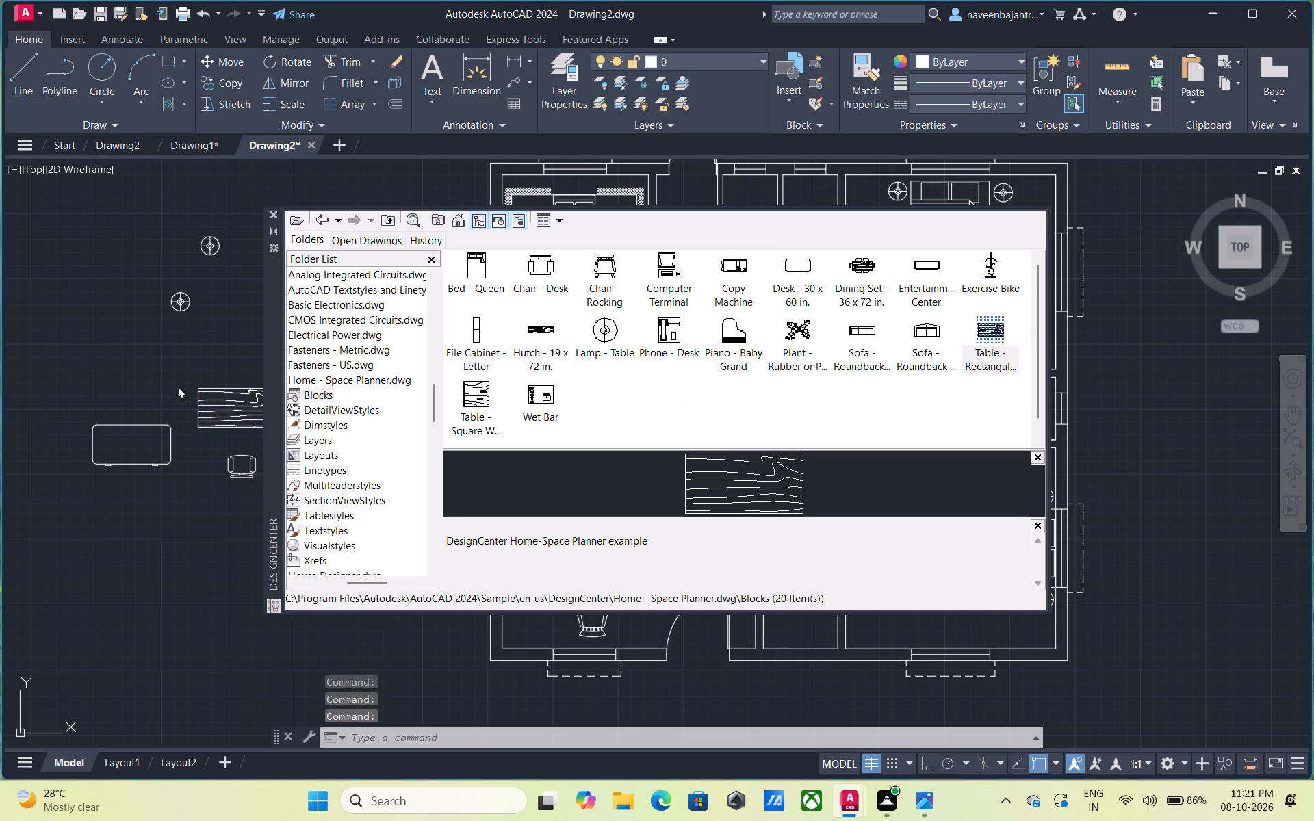
drag(177, 386, 109, 365)
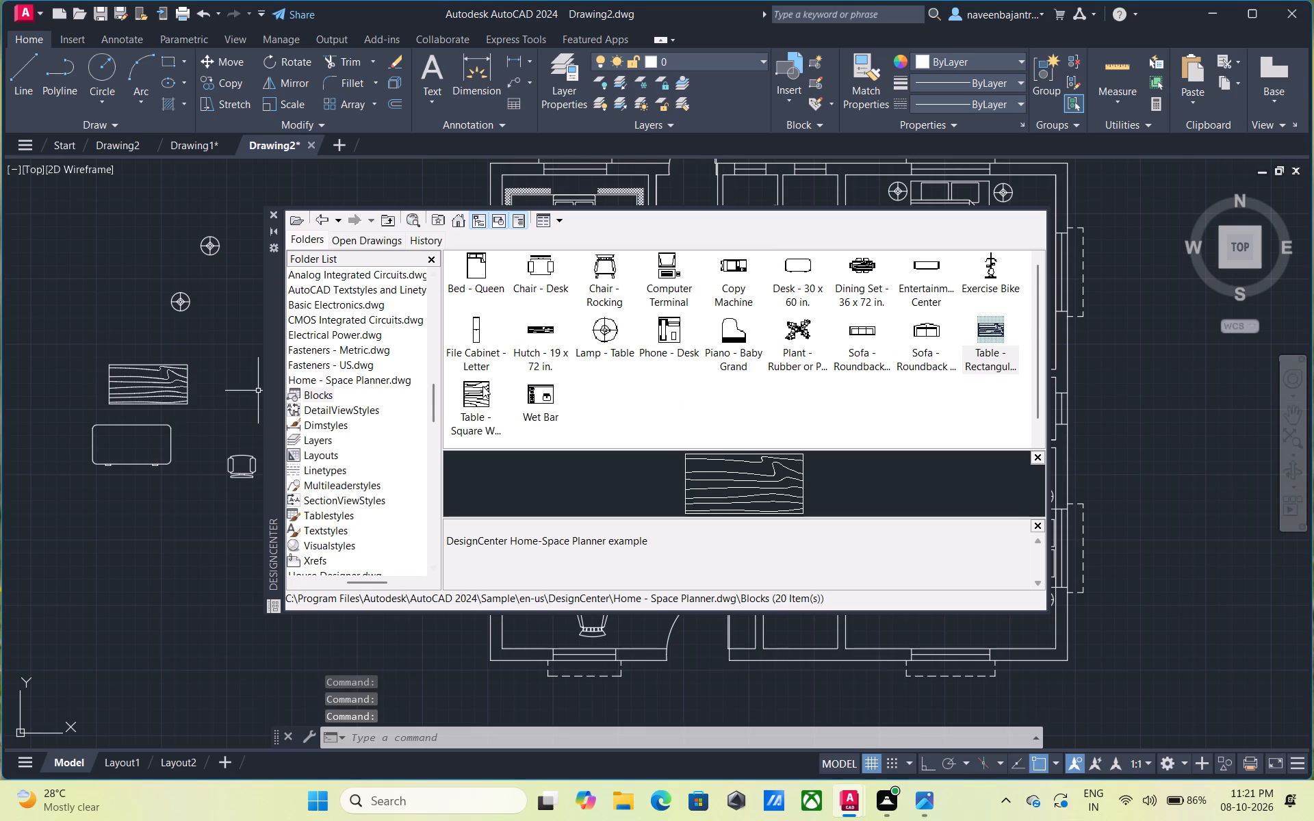
drag(482, 386, 99, 514)
key(Escape)
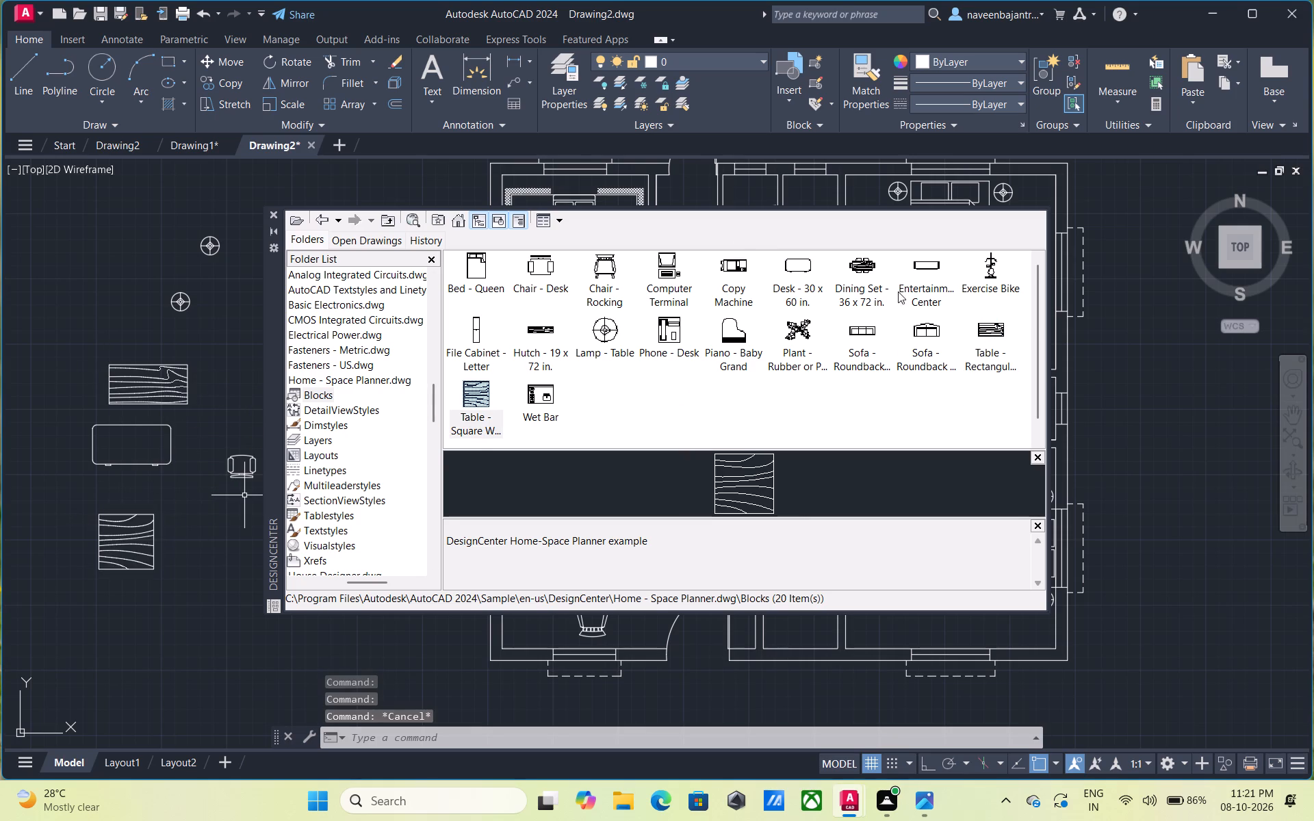
click(276, 214)
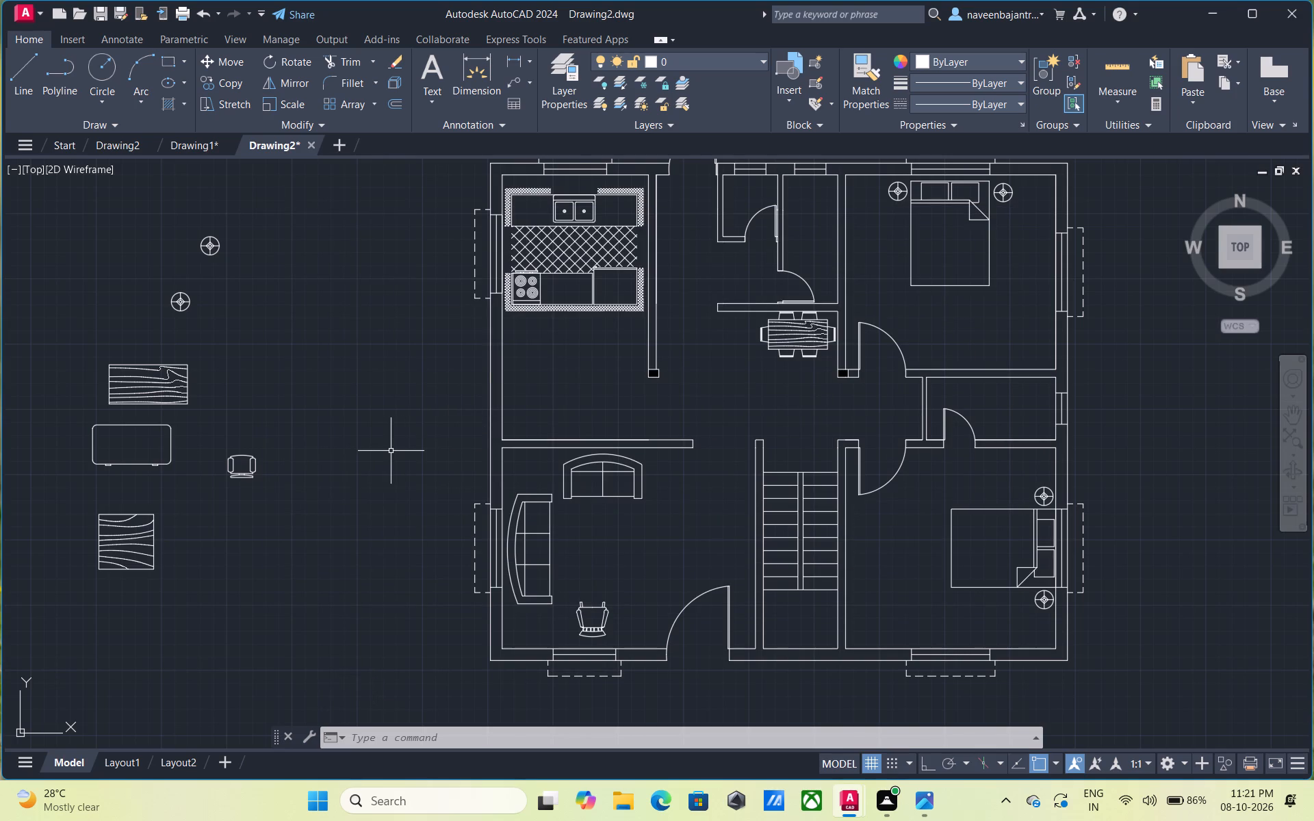
Move the square woodgrain table into the lower-left room, between the two-seat sofa and rocking chair and beside the three-seat sofa.
click(152, 544)
text(m)
key(space)
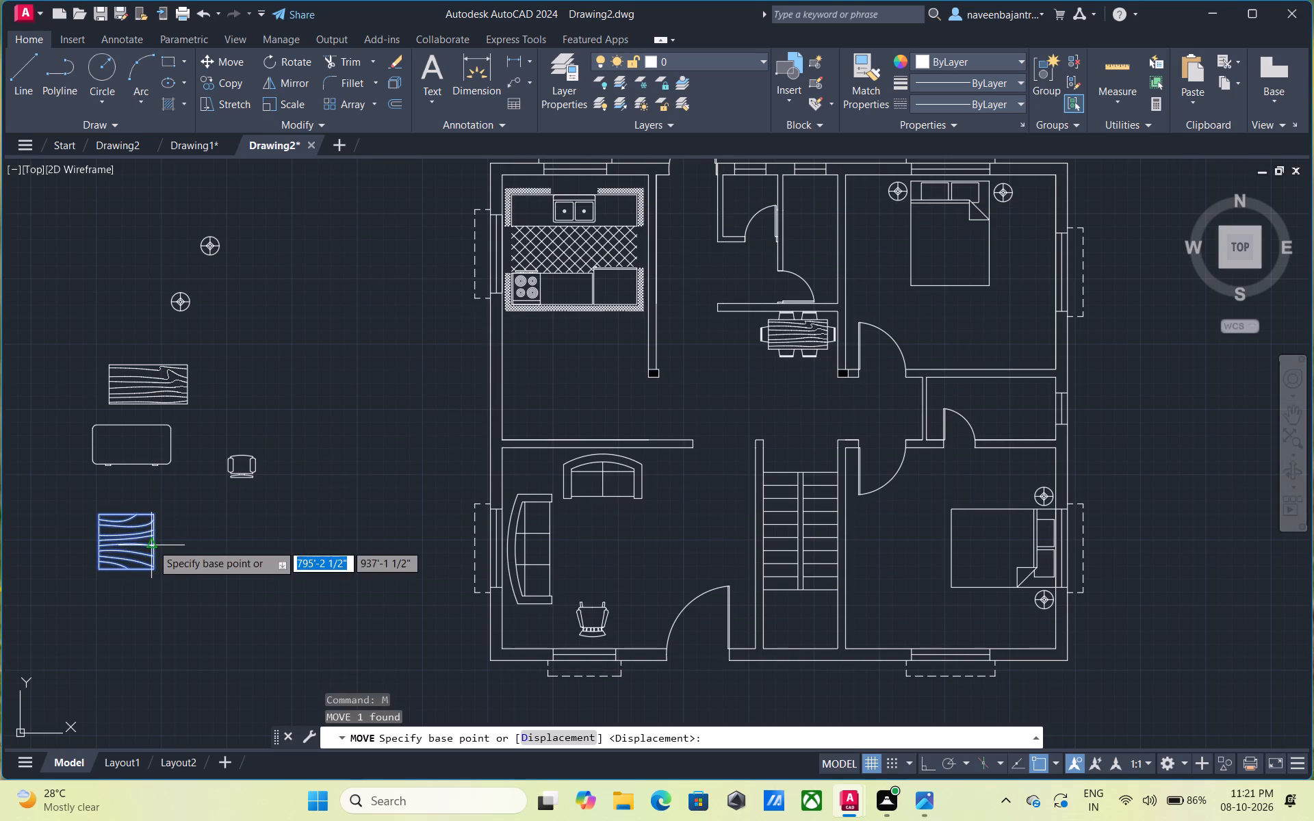
click(130, 546)
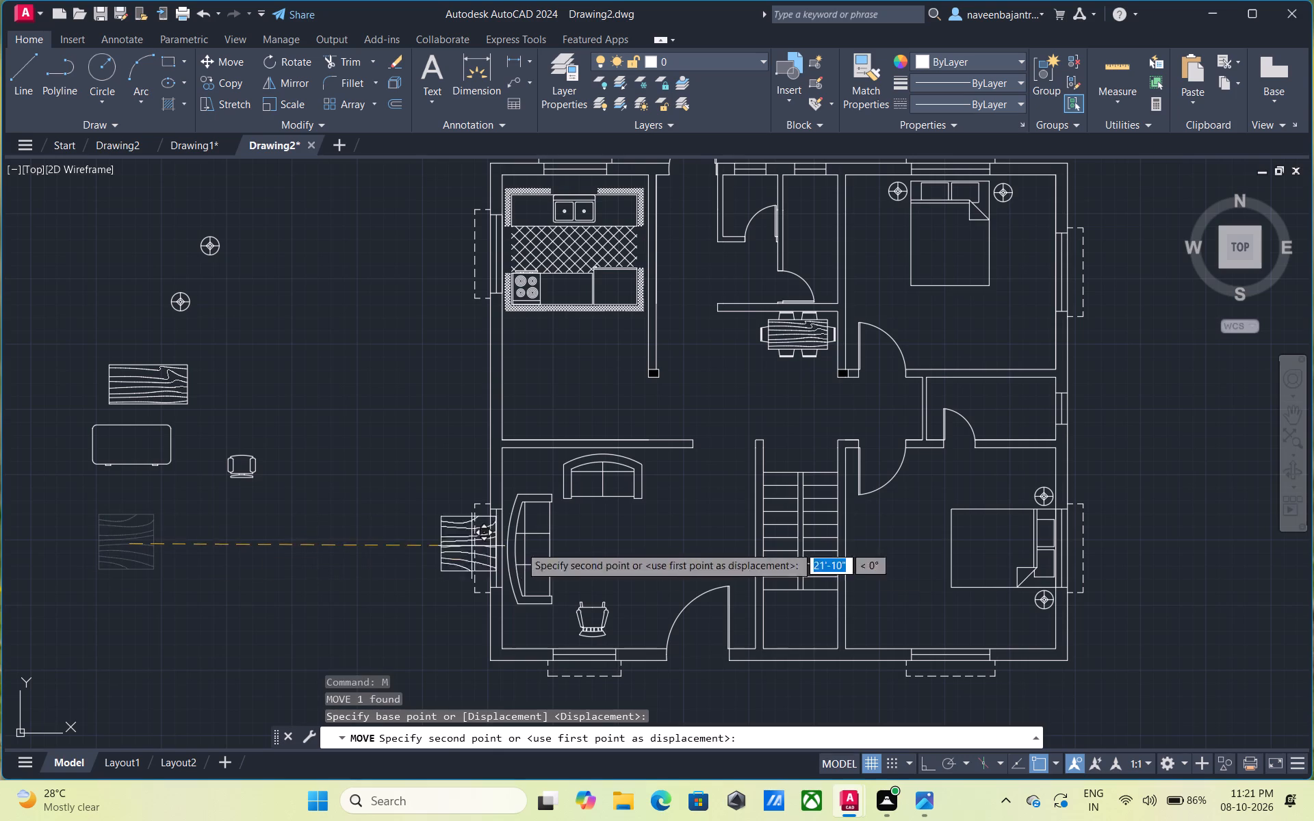
scroll(600, 551, up, 2)
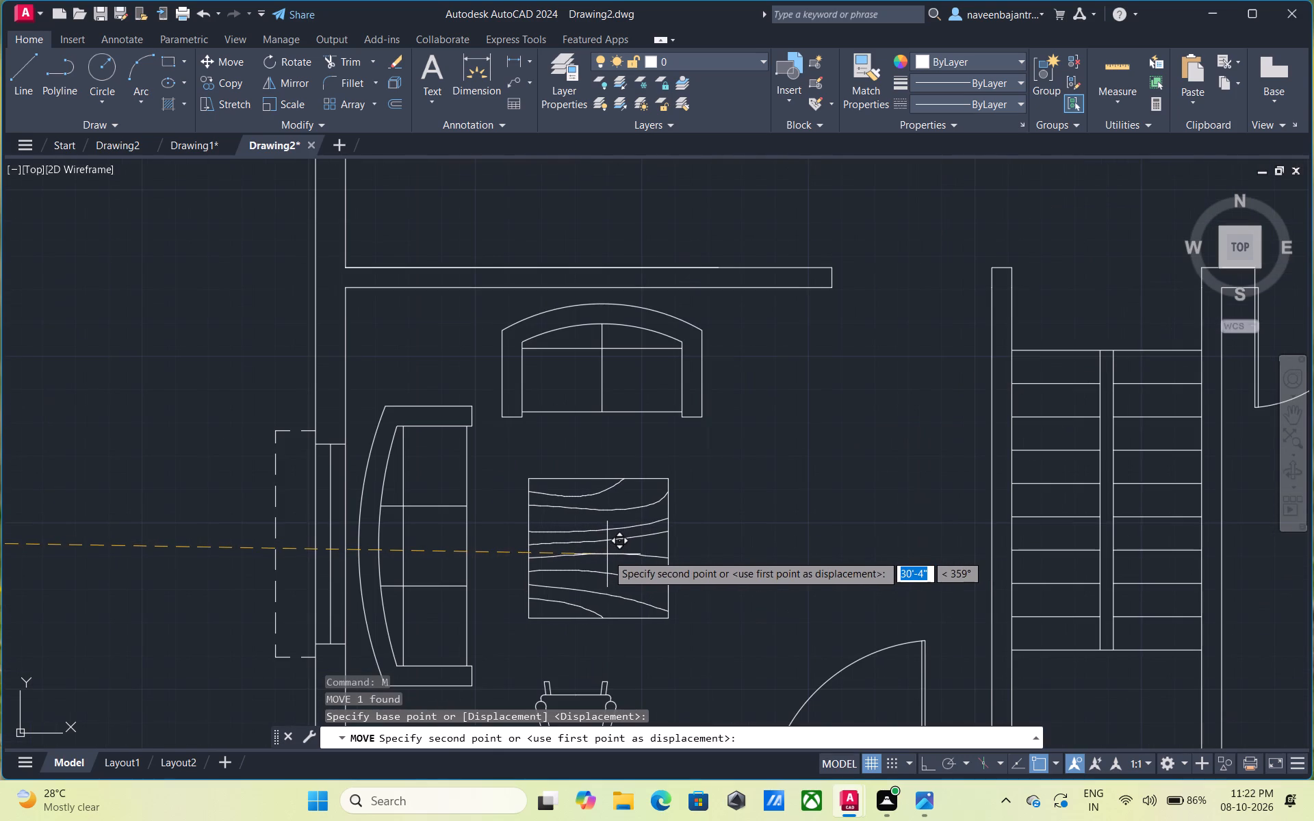
click(606, 560)
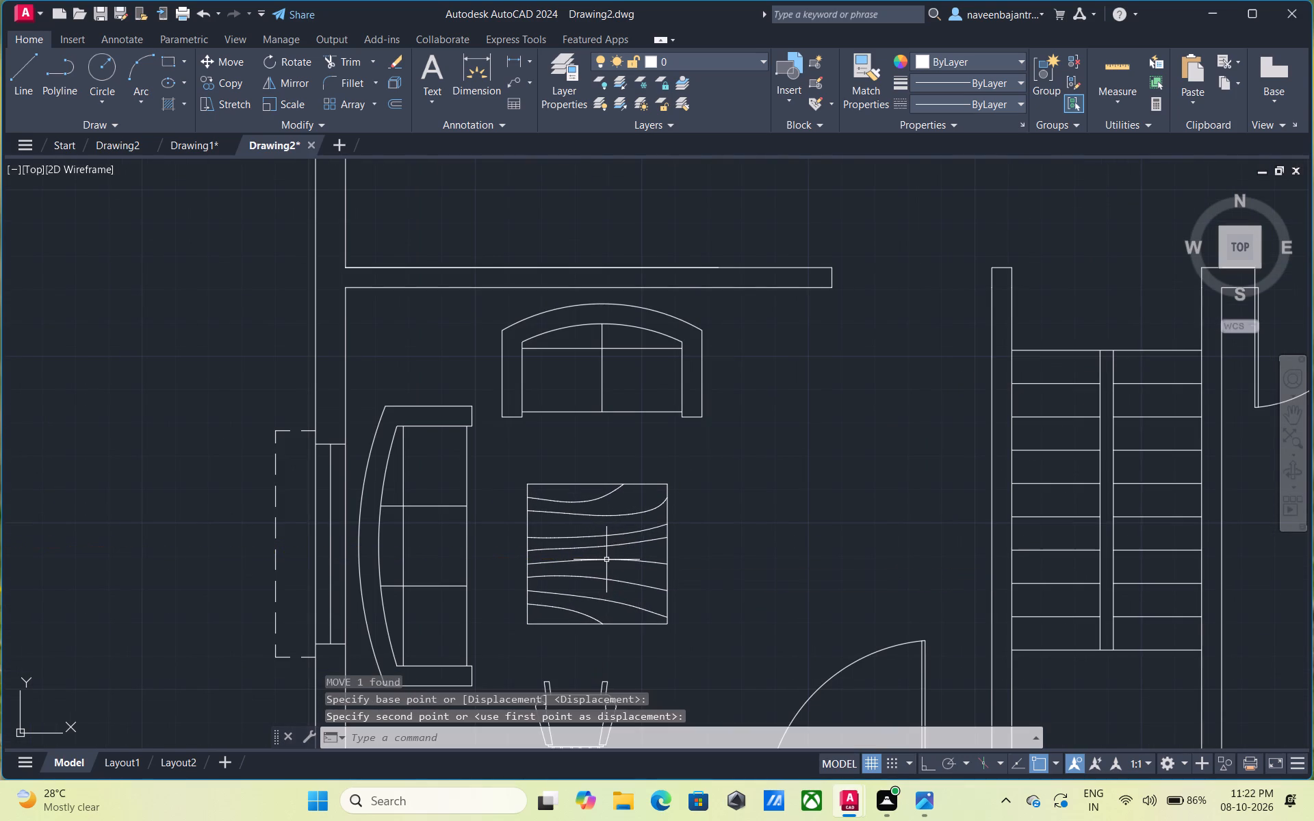
key(Escape)
Insert the Toilet - Metric block from the architectural tool palette in the empty area right of the floor plan.
scroll(711, 557, down, 3)
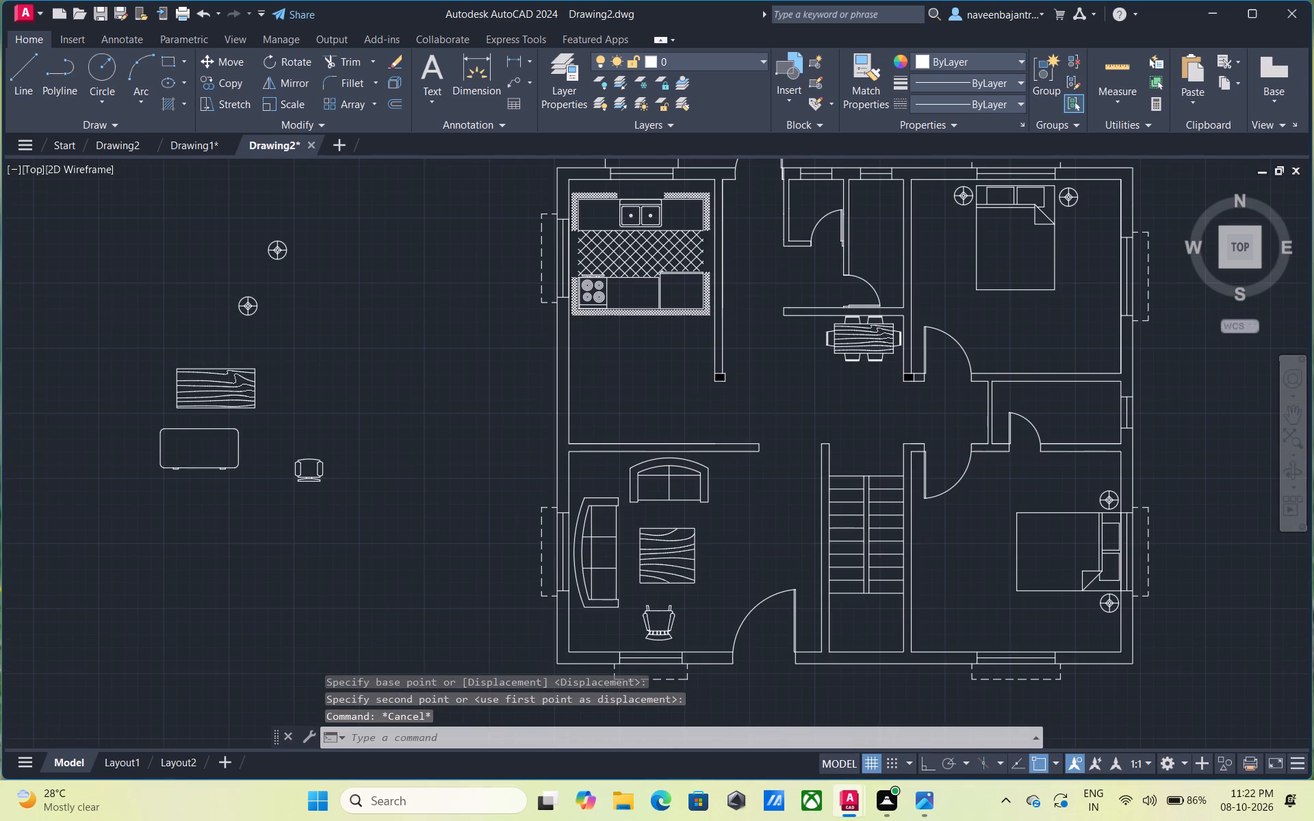
middle_drag(761, 554, 723, 549)
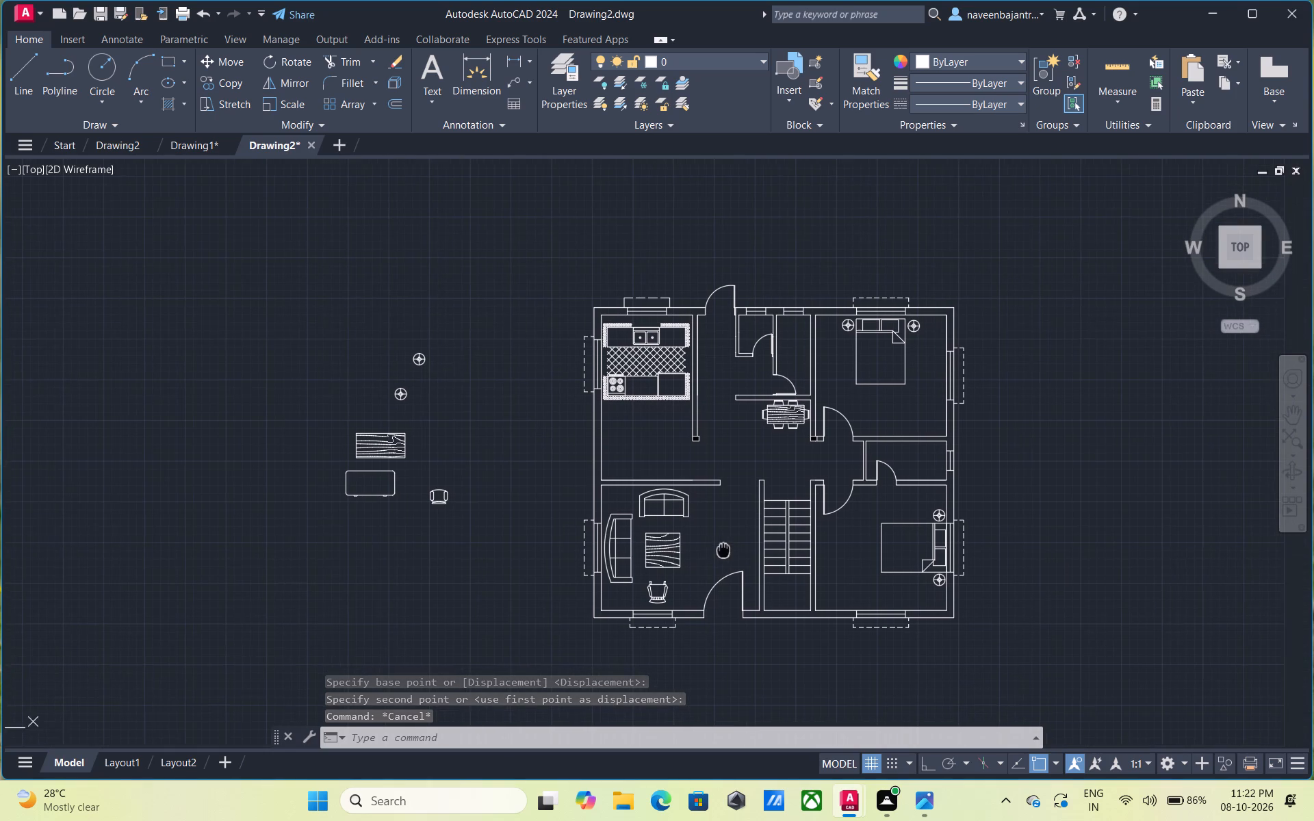
middle_drag(723, 549, 661, 540)
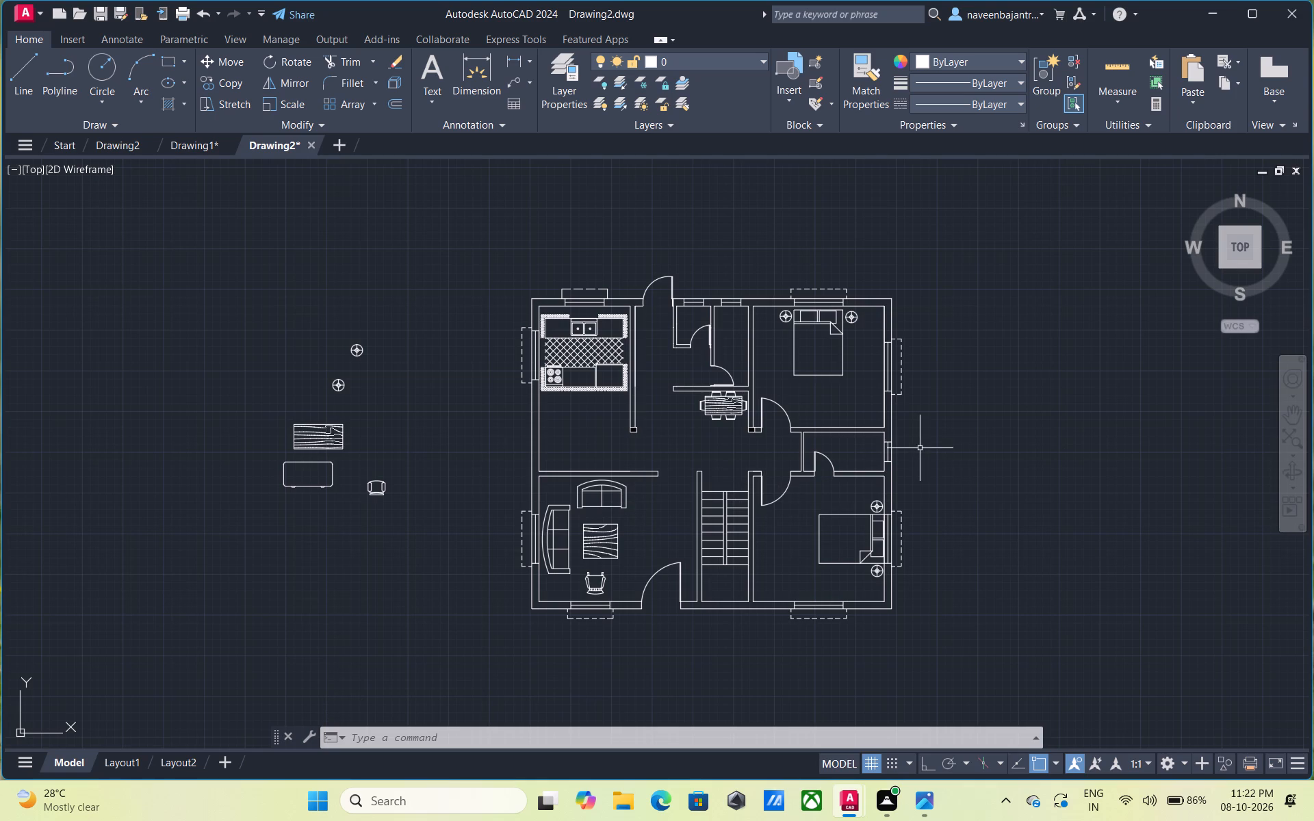
scroll(921, 448, up, 1)
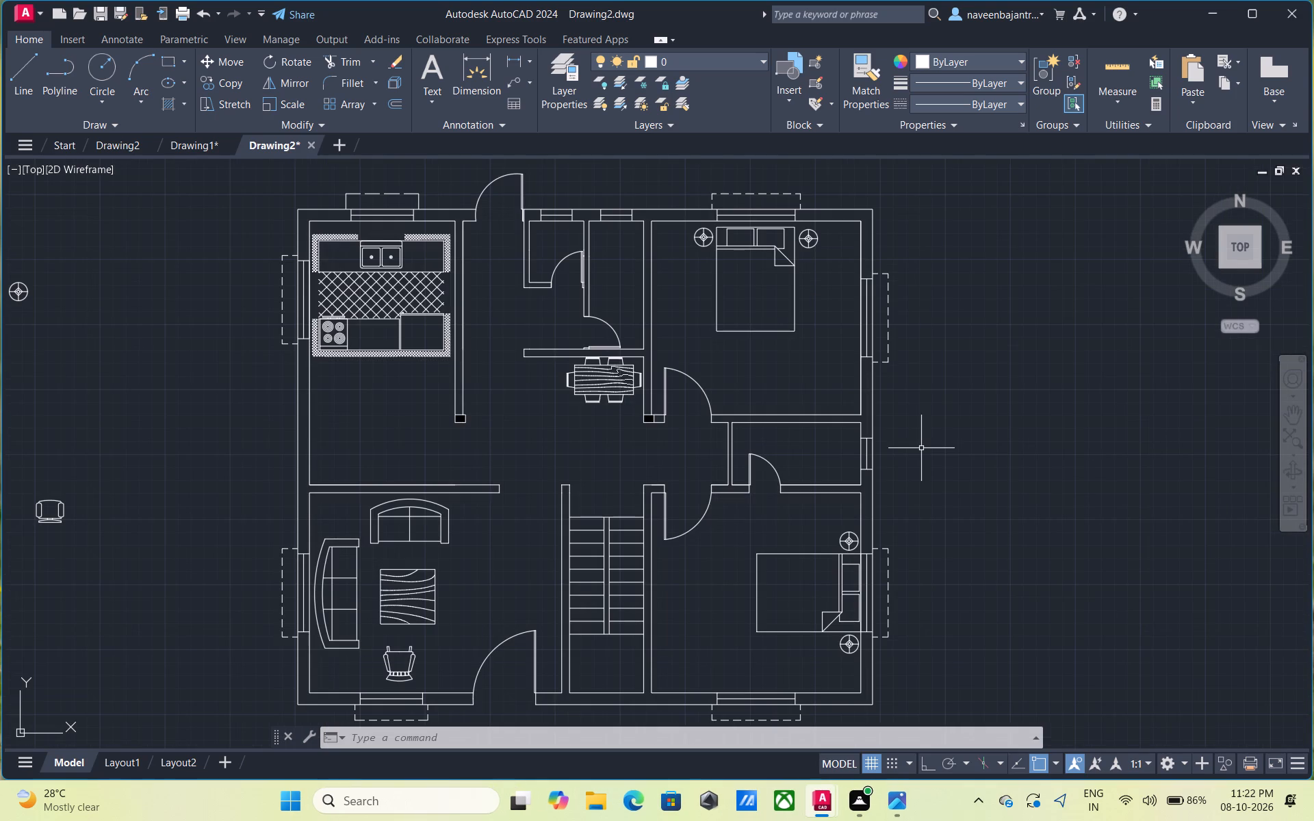
key(Escape)
text(tp)
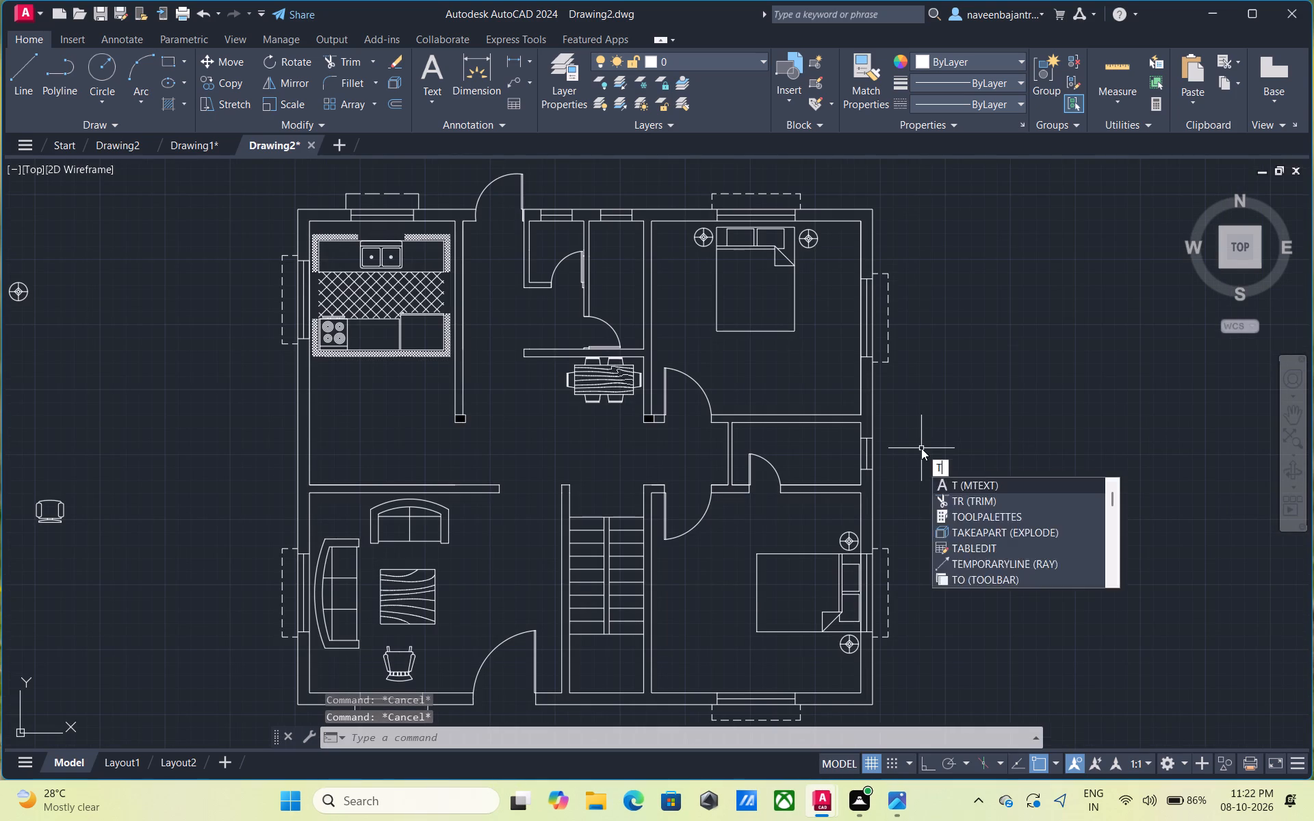
key(space)
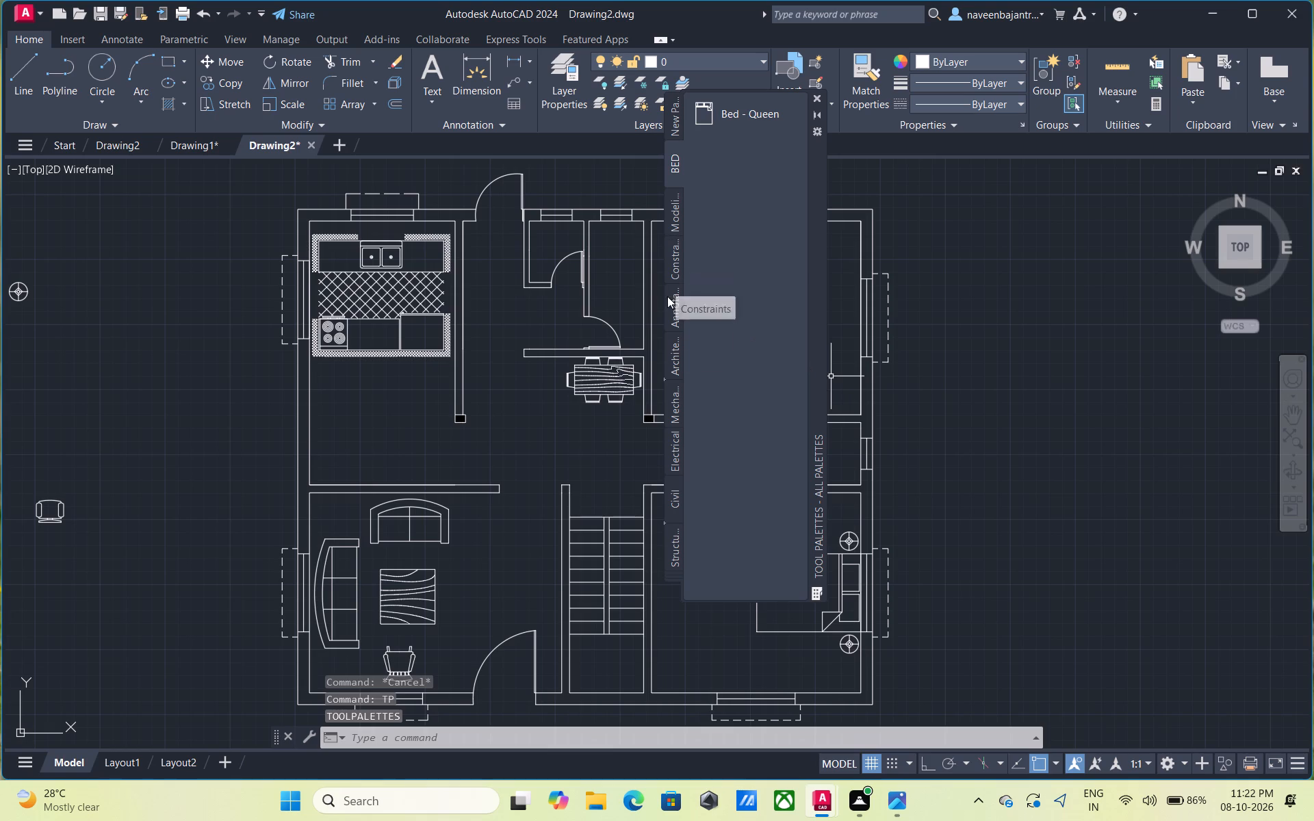
click(673, 349)
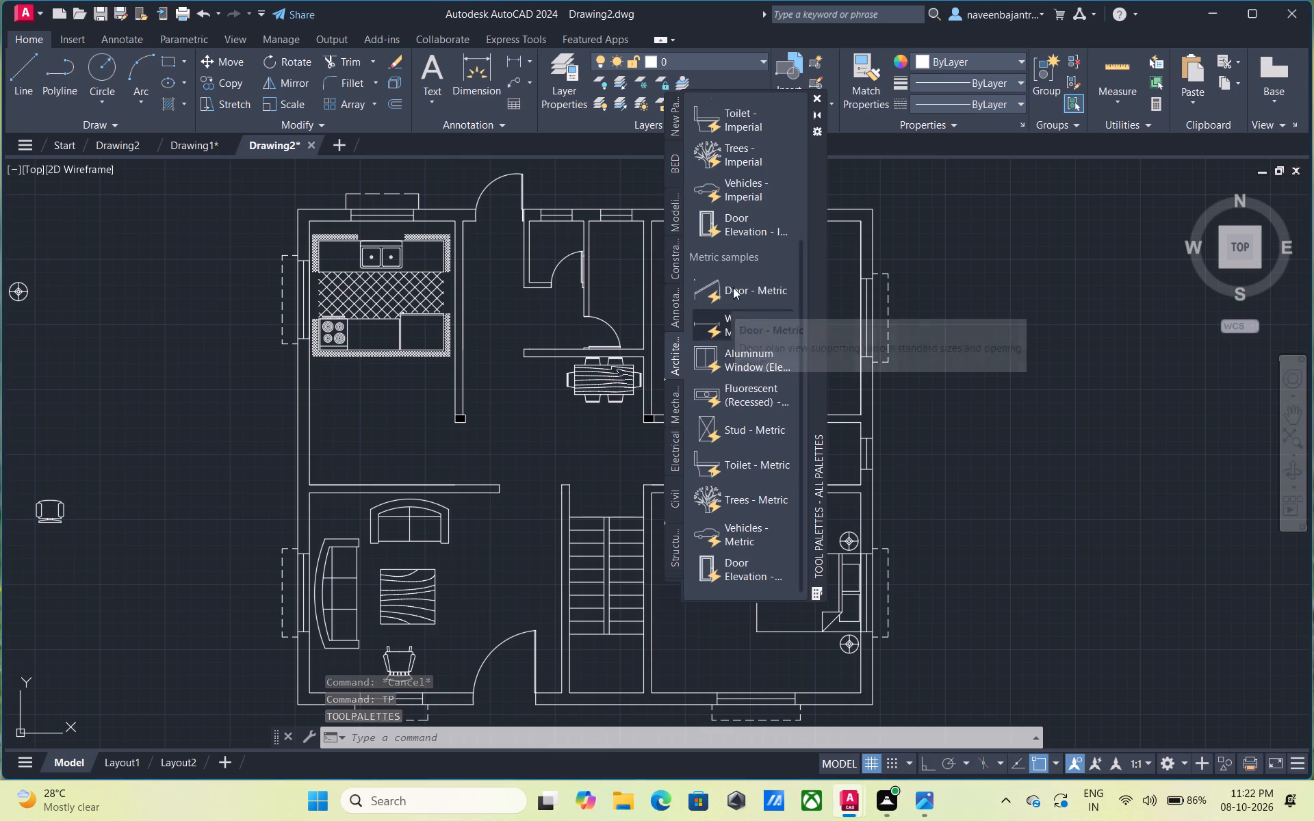
click(749, 461)
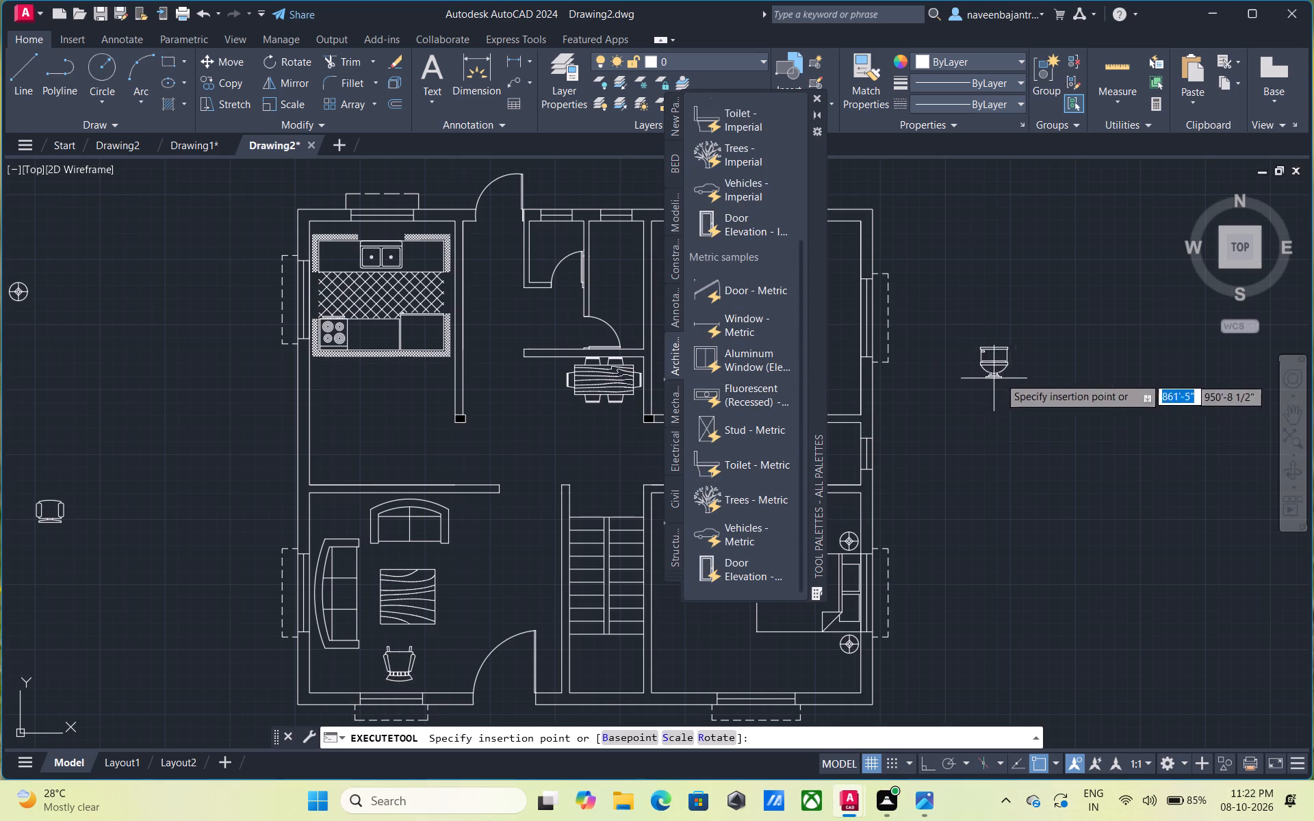
click(1012, 372)
key(Escape)
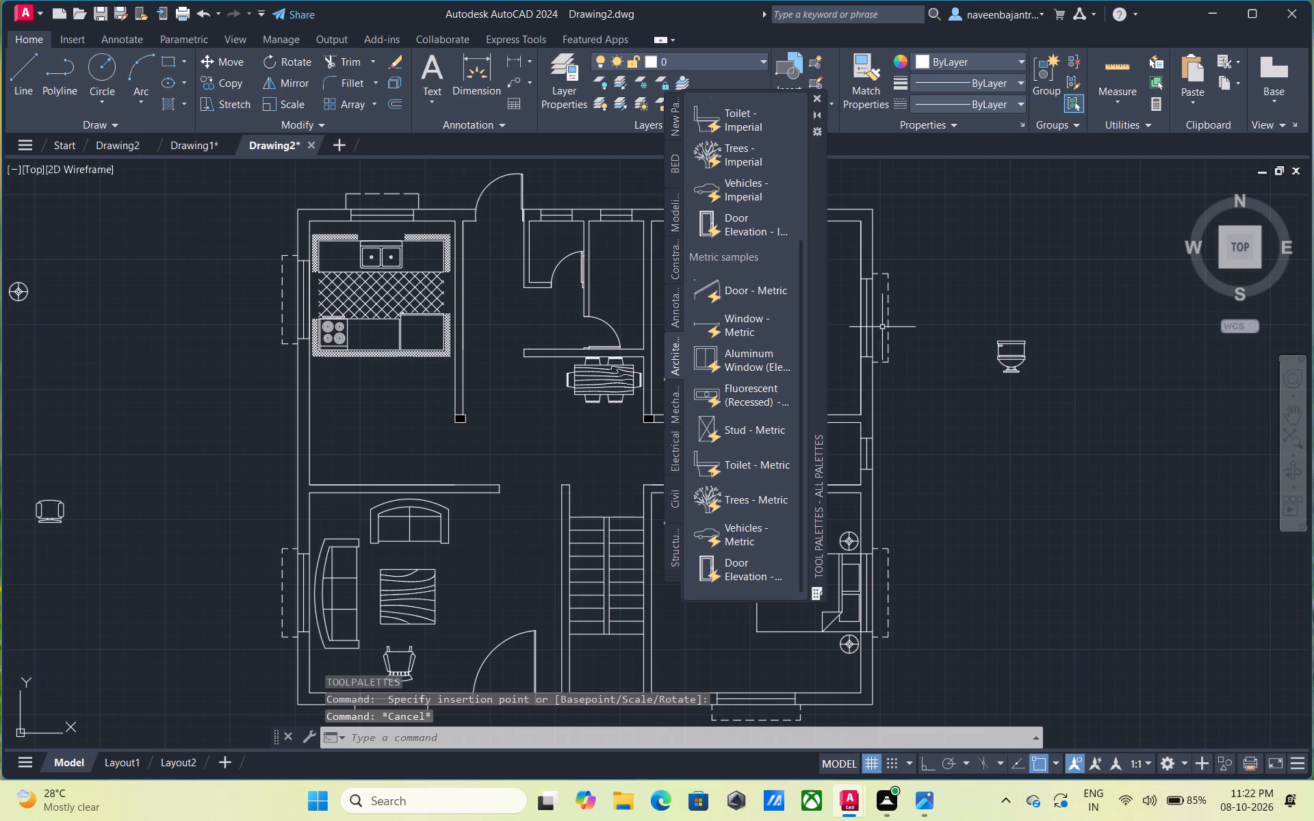
click(816, 97)
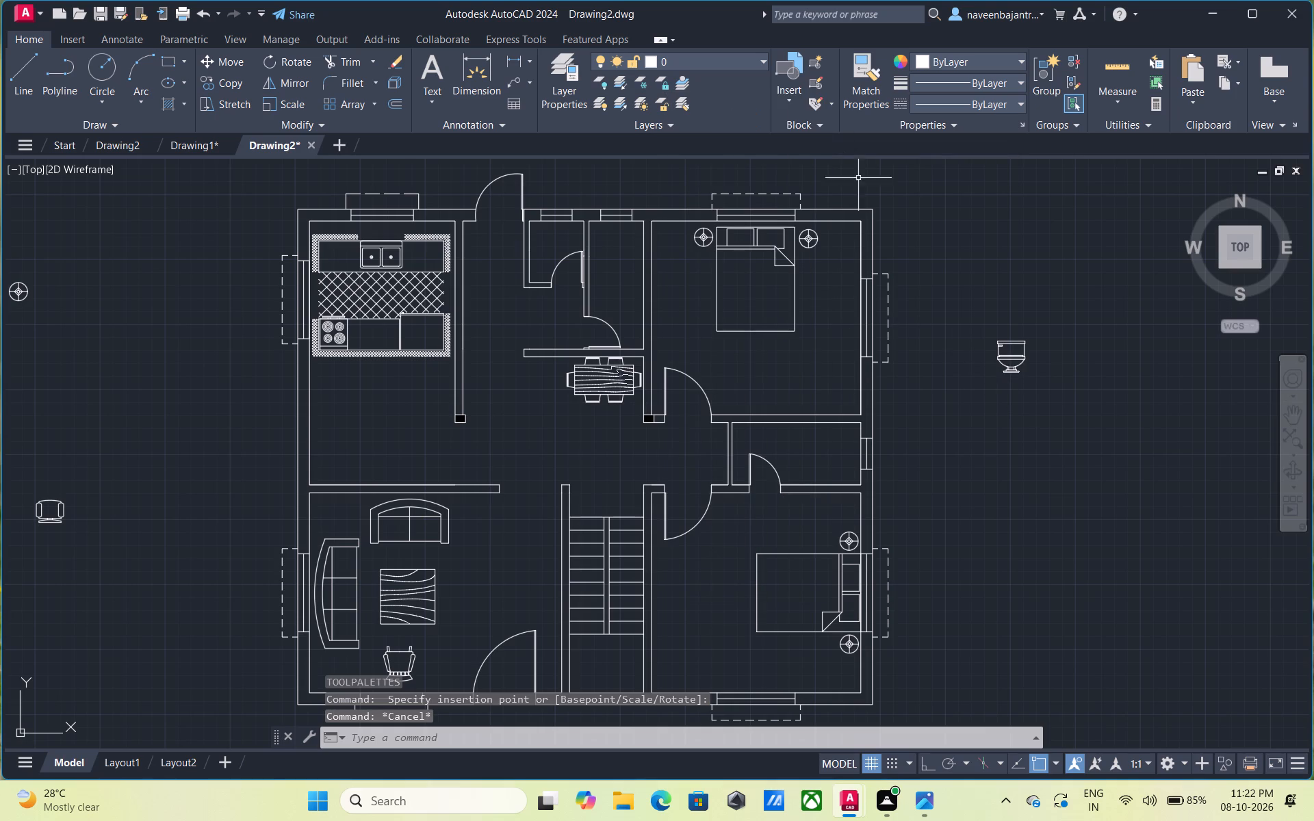
Switch the inserted toilet block's view to Elongated (Plan).
click(1025, 358)
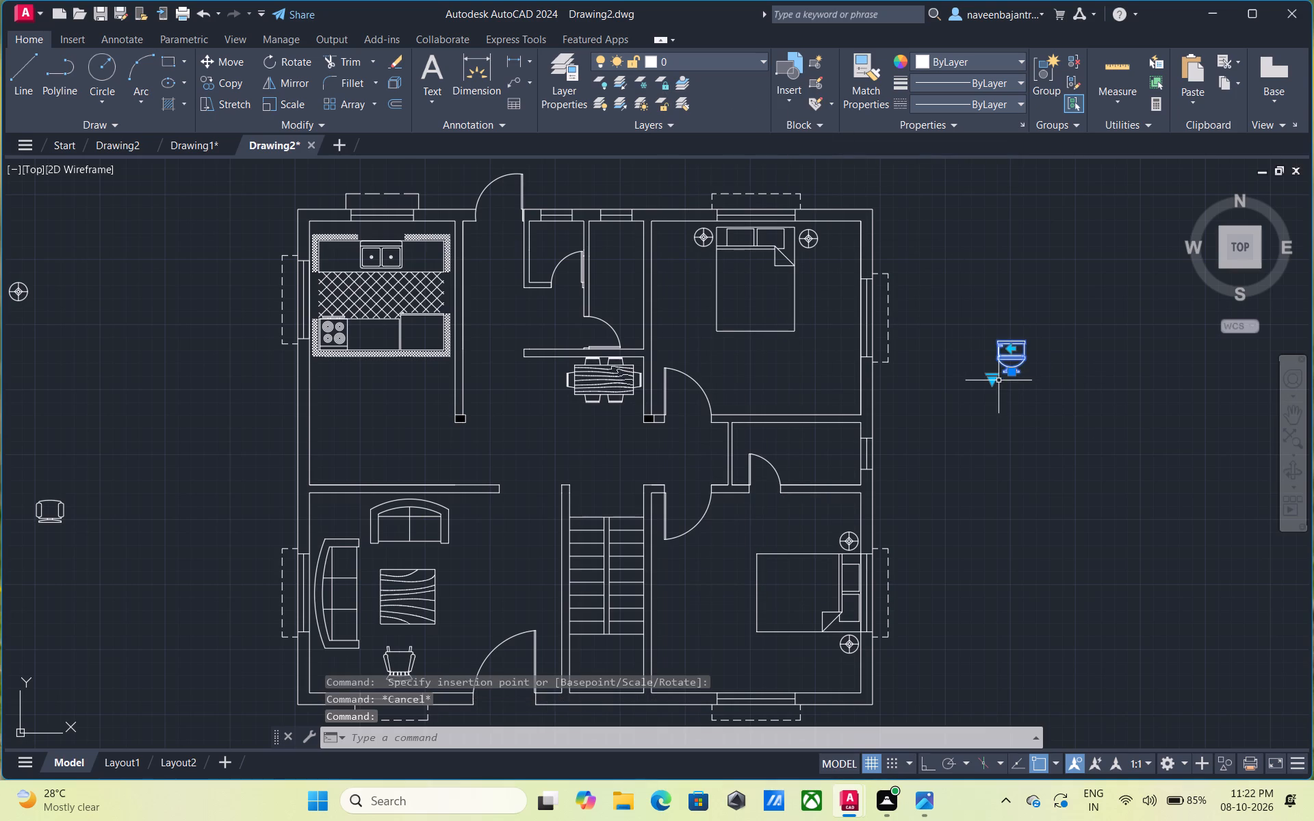
click(992, 382)
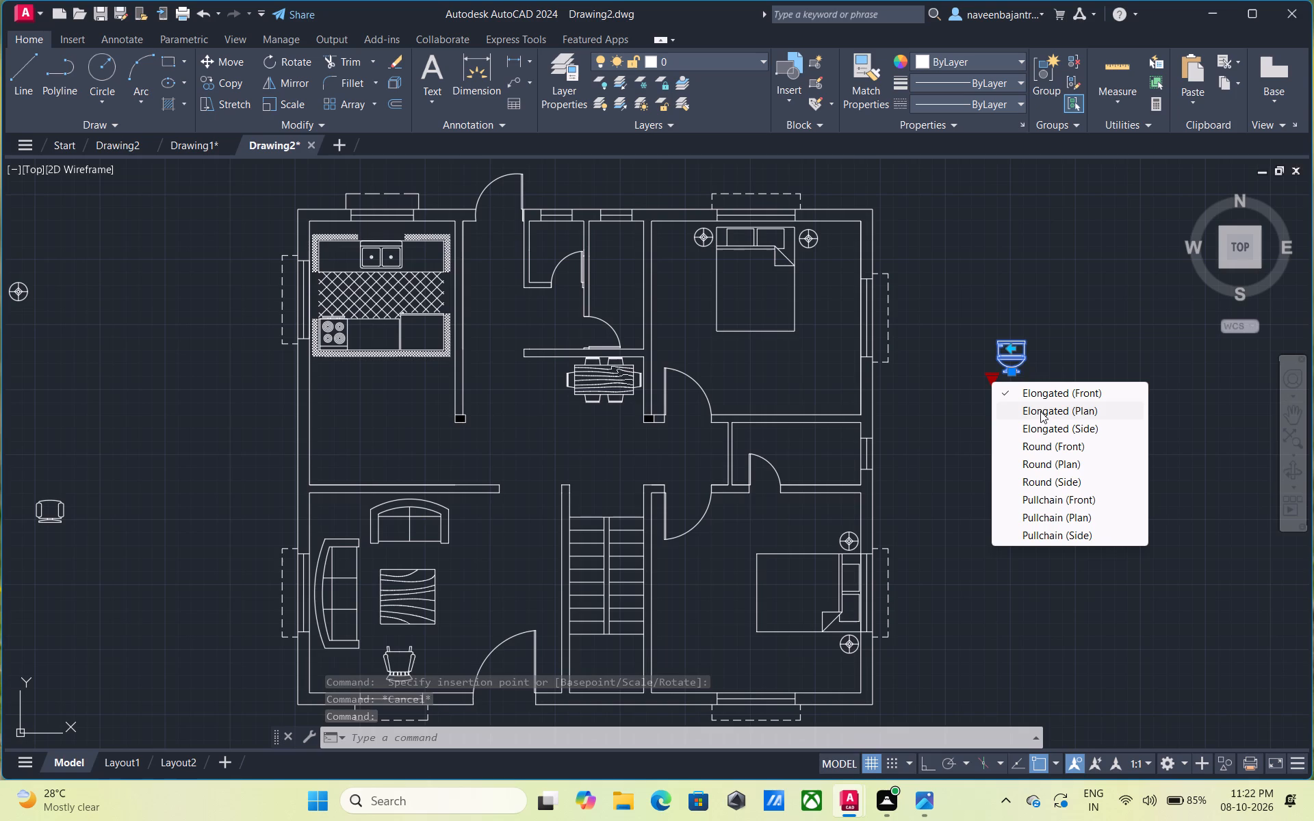
click(1046, 392)
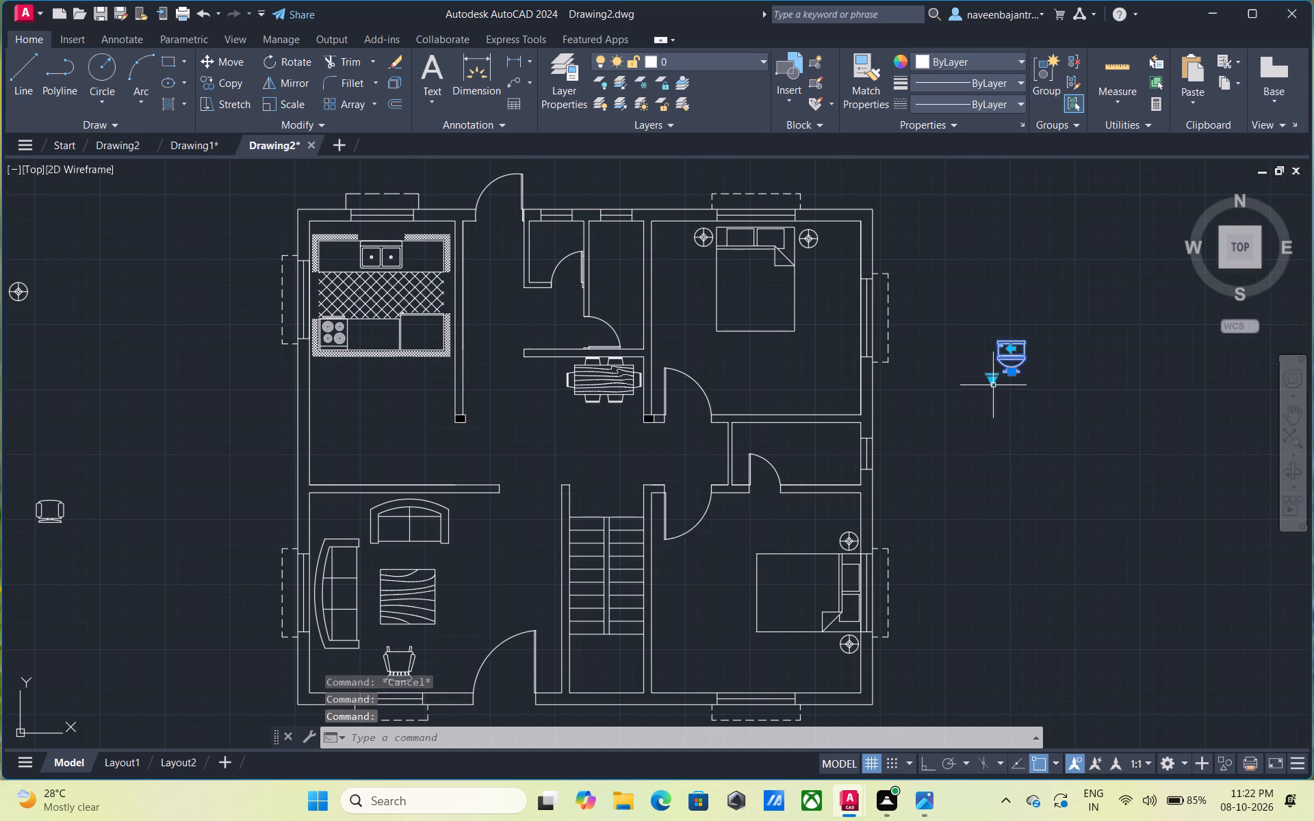
click(993, 385)
click(992, 383)
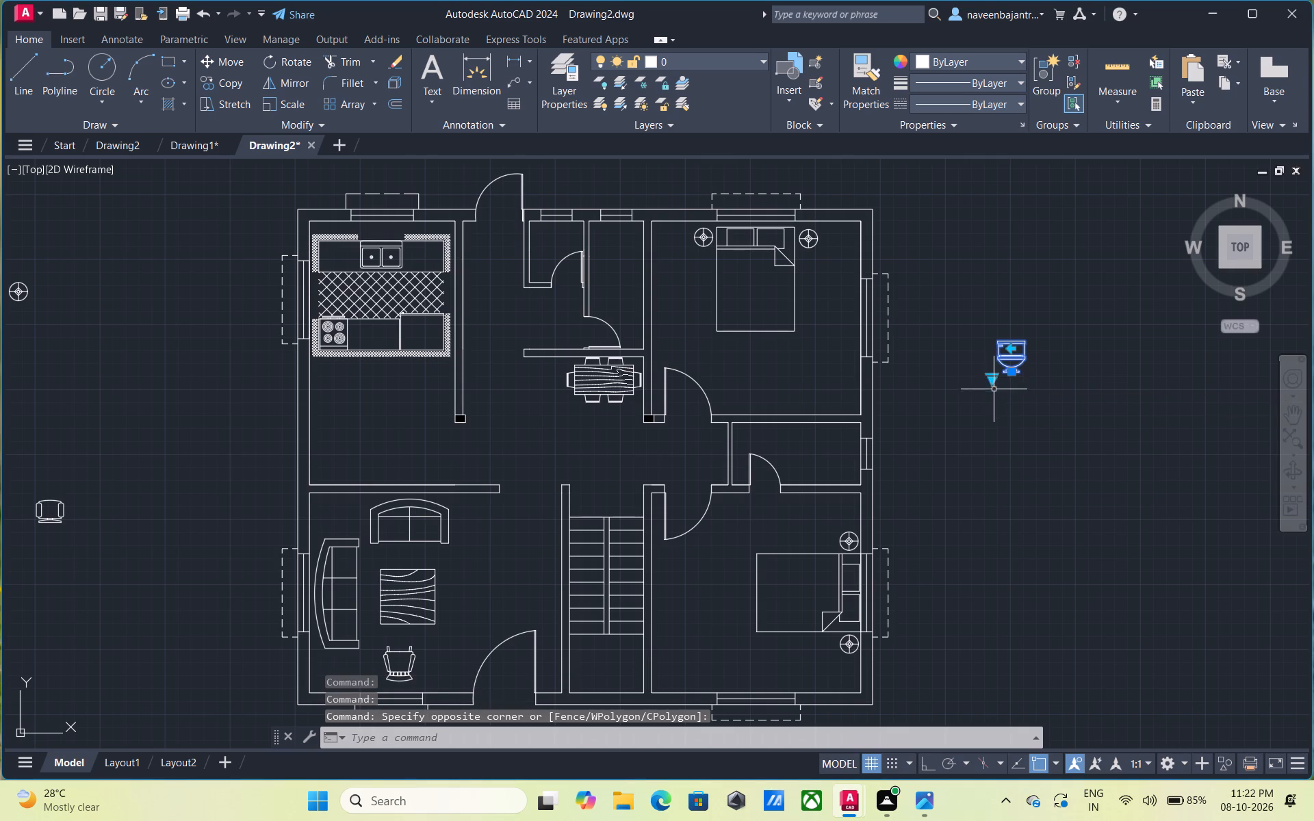
click(990, 382)
click(1019, 406)
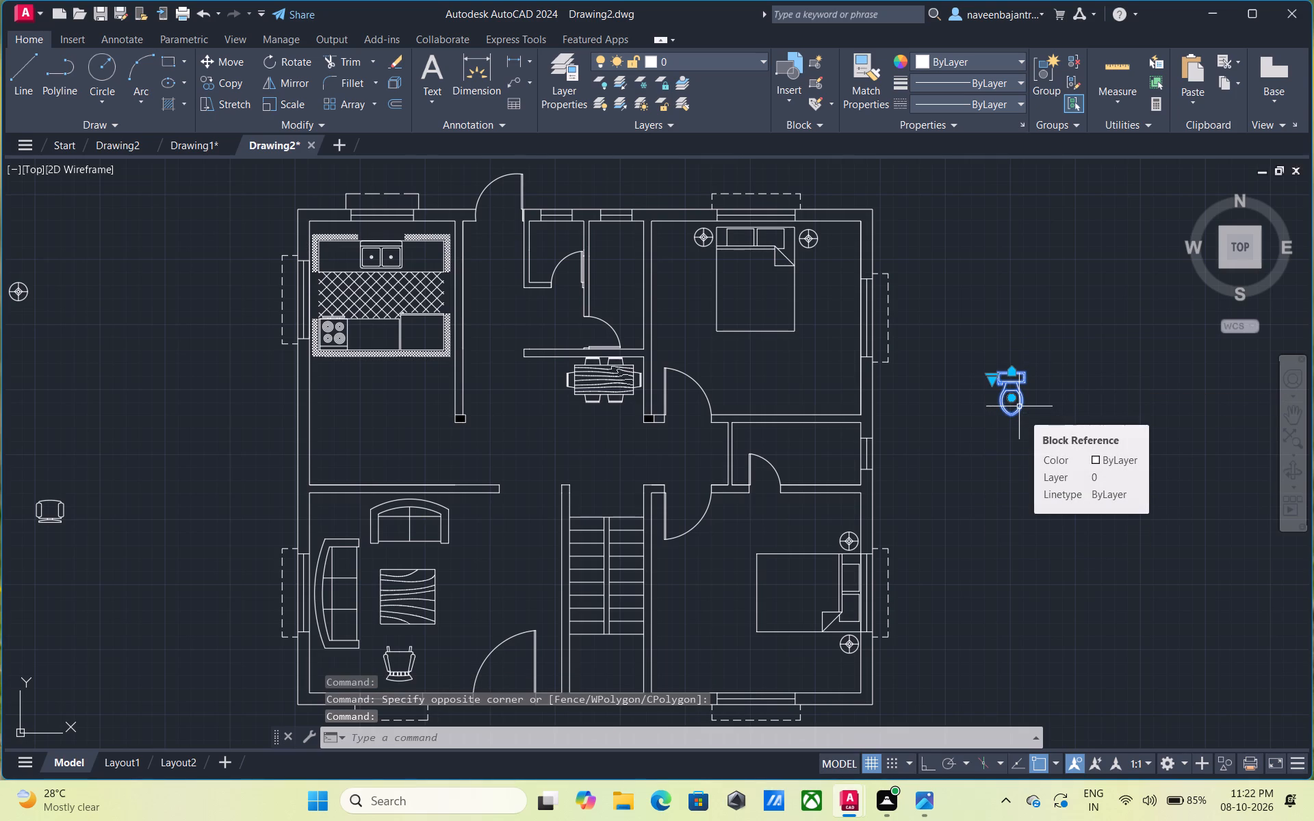
key(Escape)
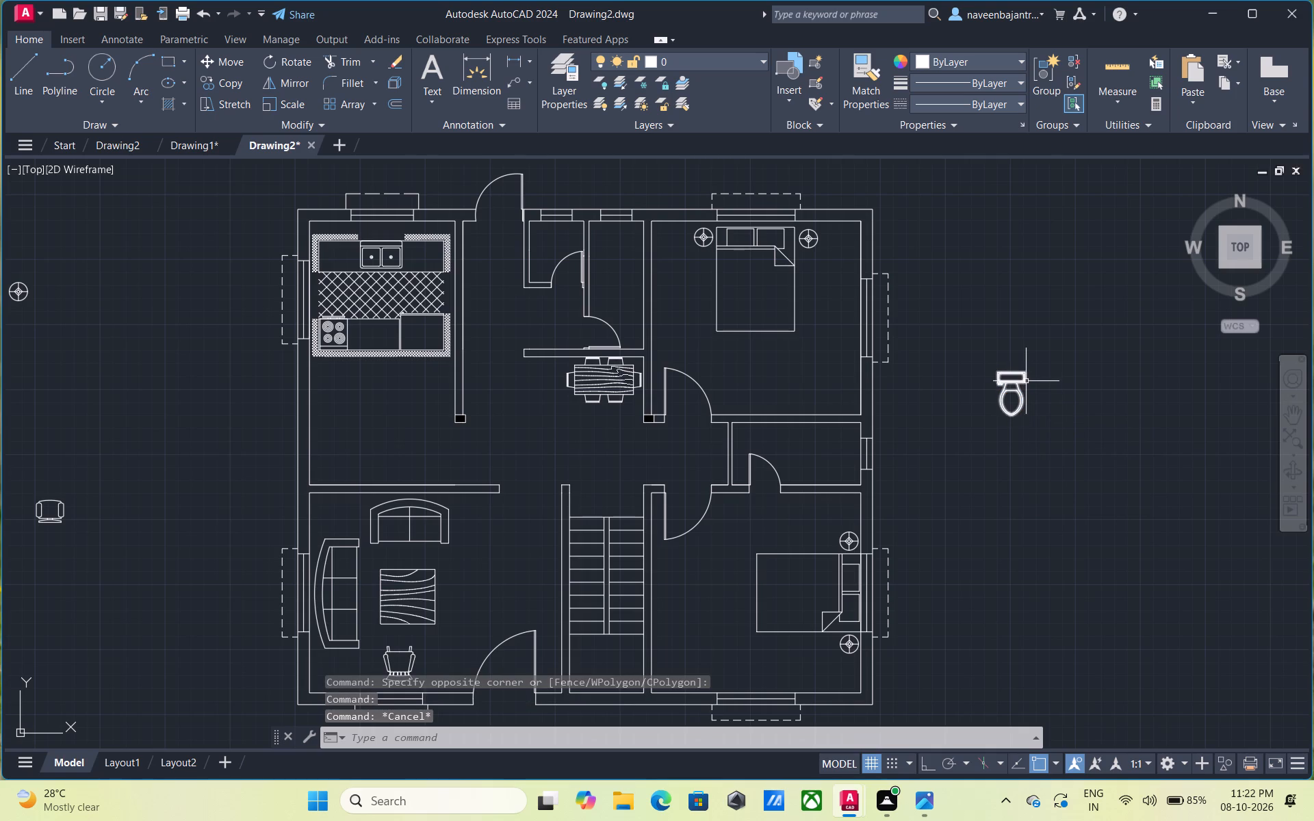
Move the toilet block from outside the plan into the small bathroom between the bedrooms, near its upper-right inner corner.
click(1026, 375)
text(m)
key(space)
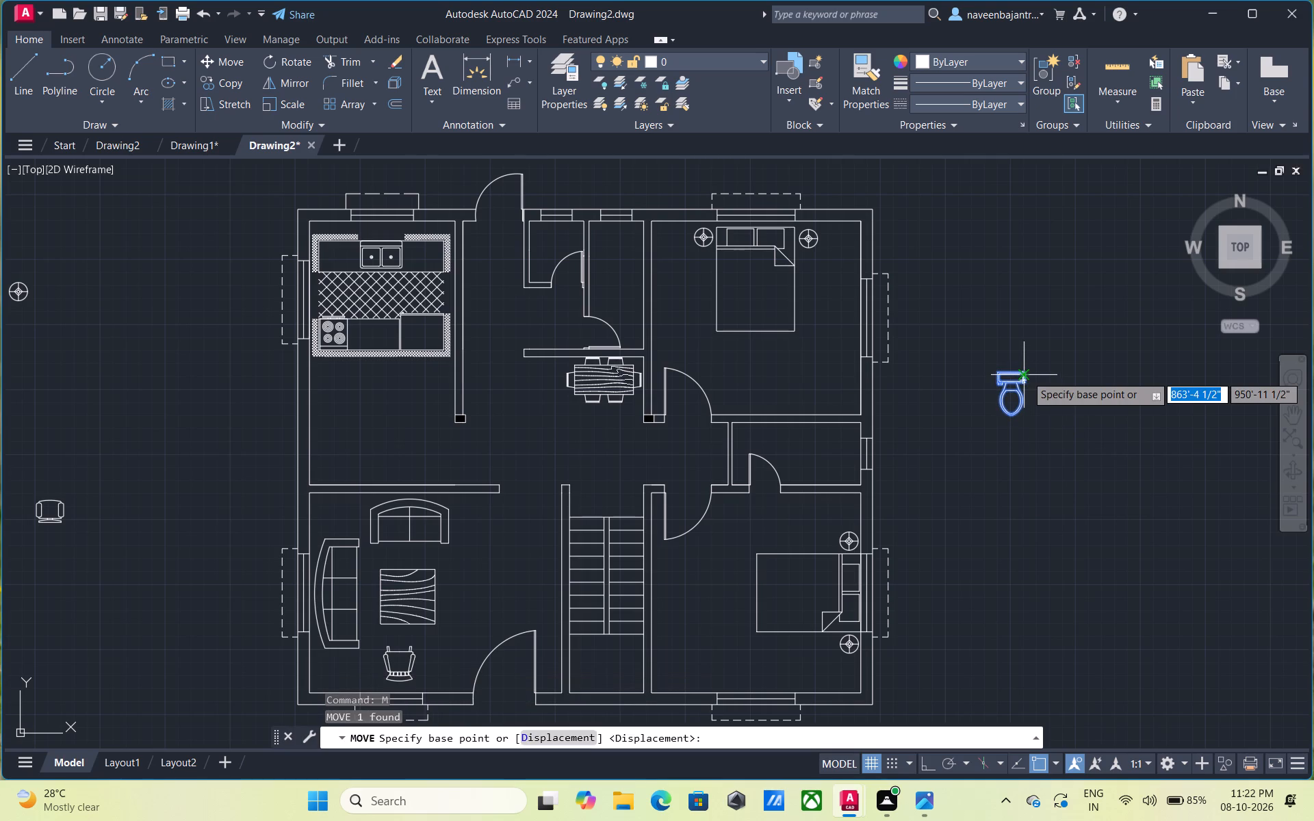
click(1026, 375)
scroll(880, 436, up, 2)
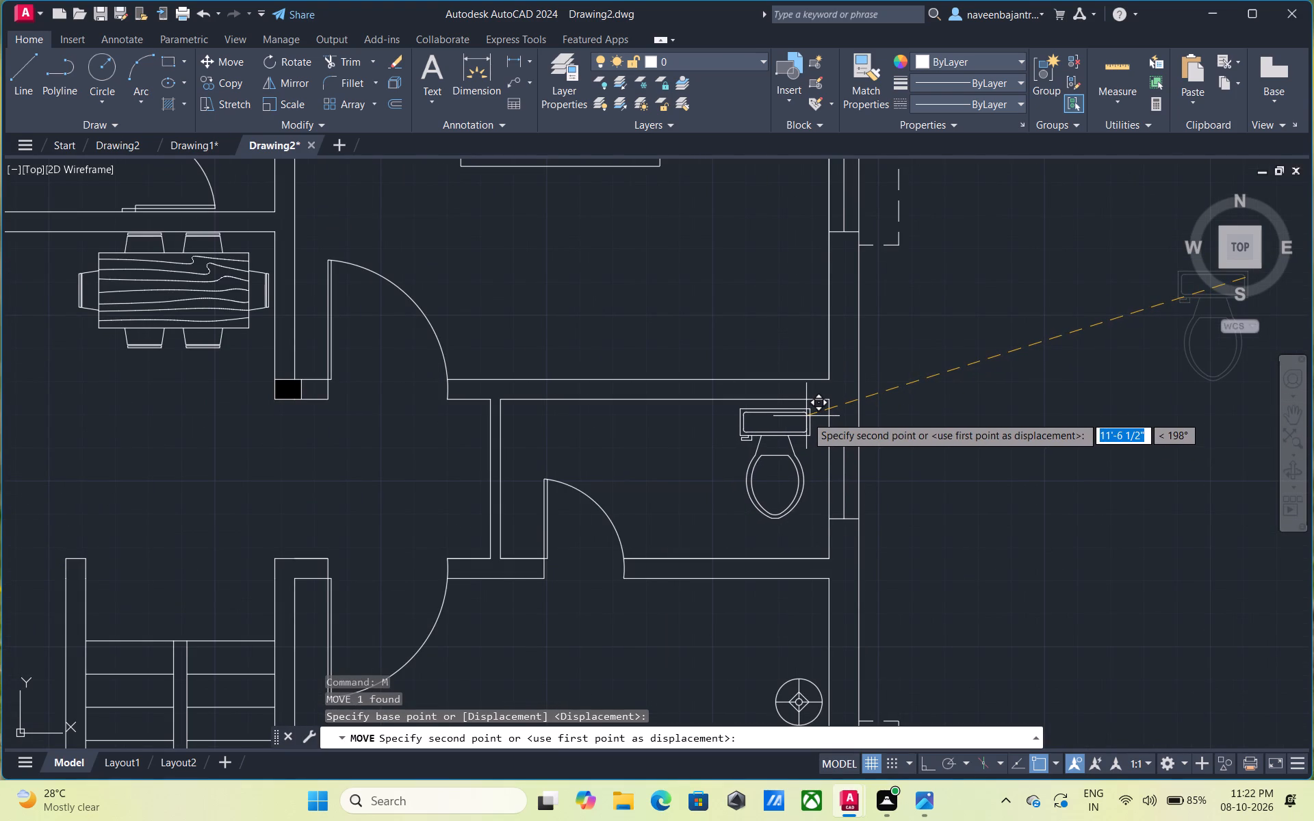
scroll(806, 416, up, 2)
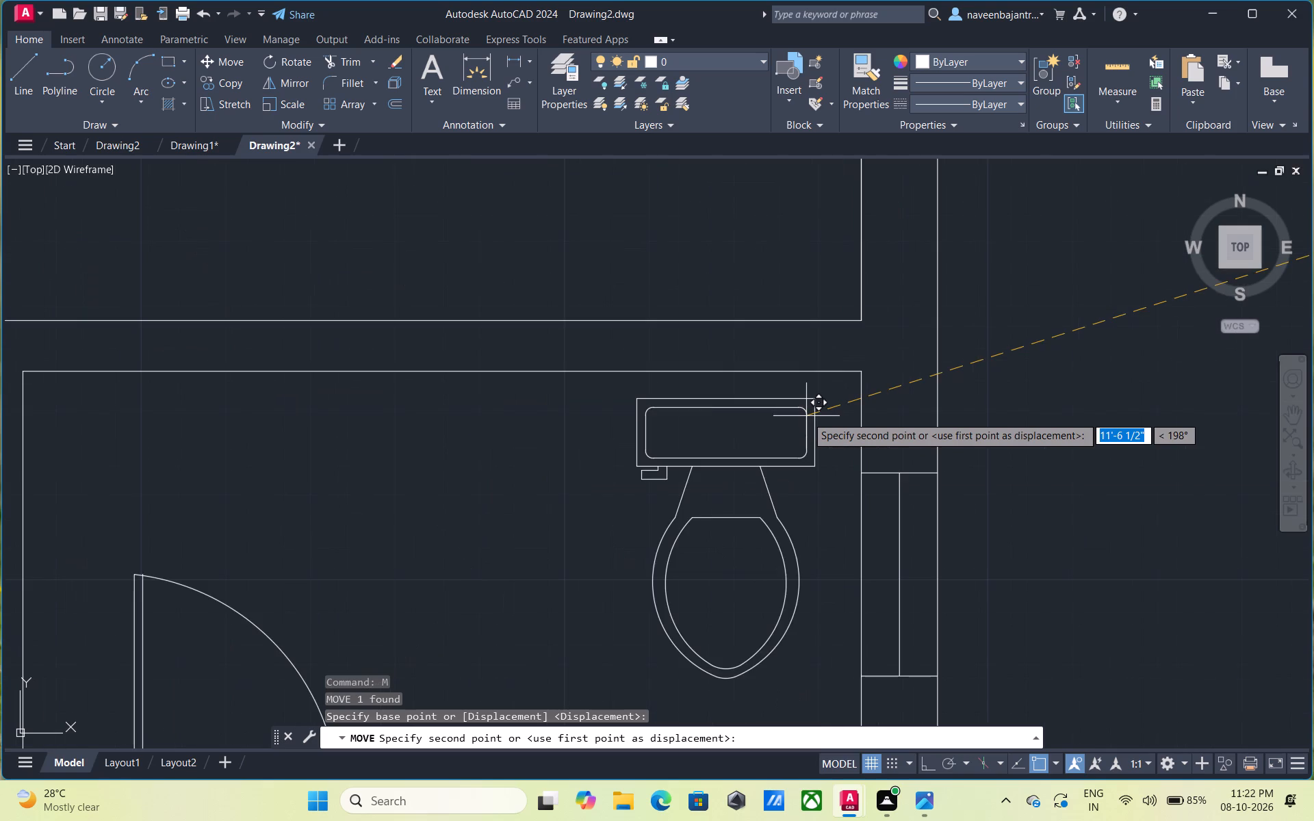
scroll(806, 416, up, 1)
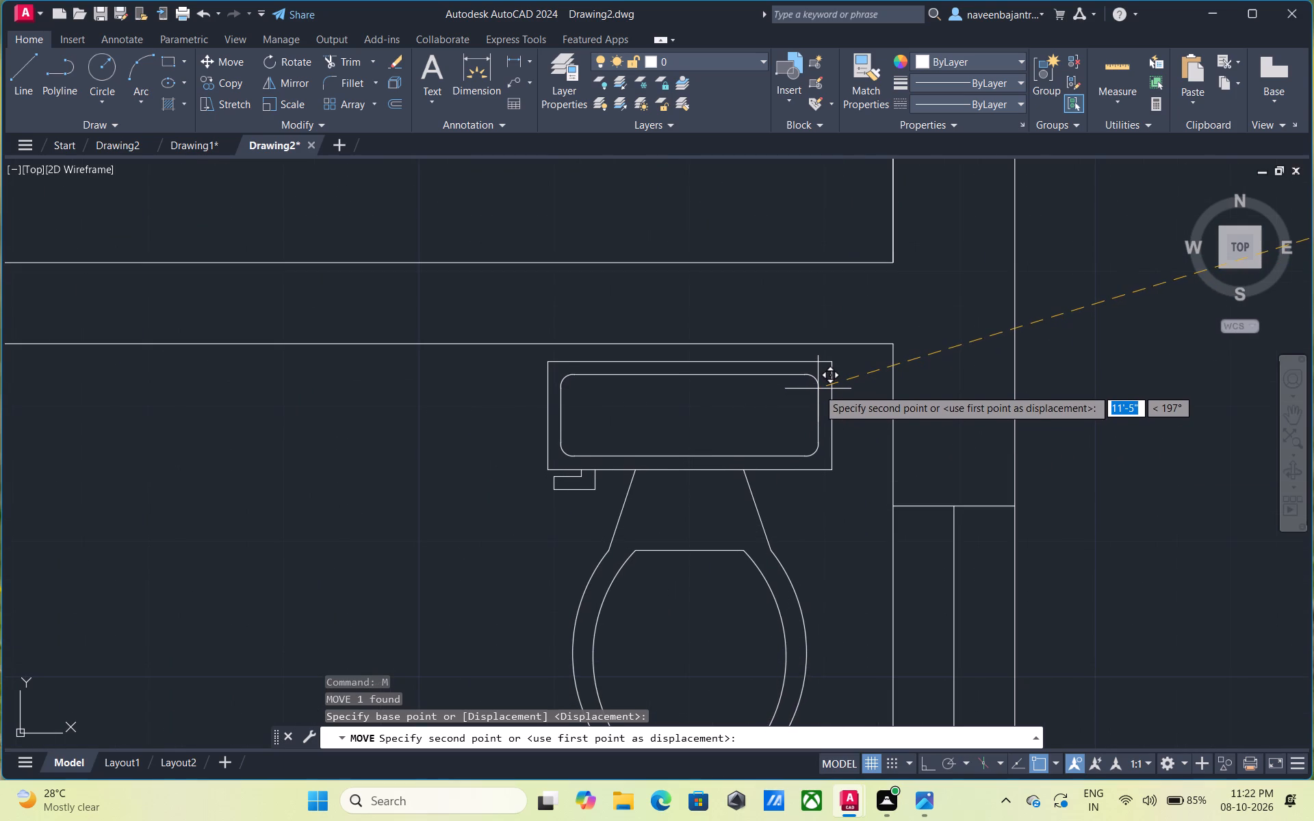
click(819, 386)
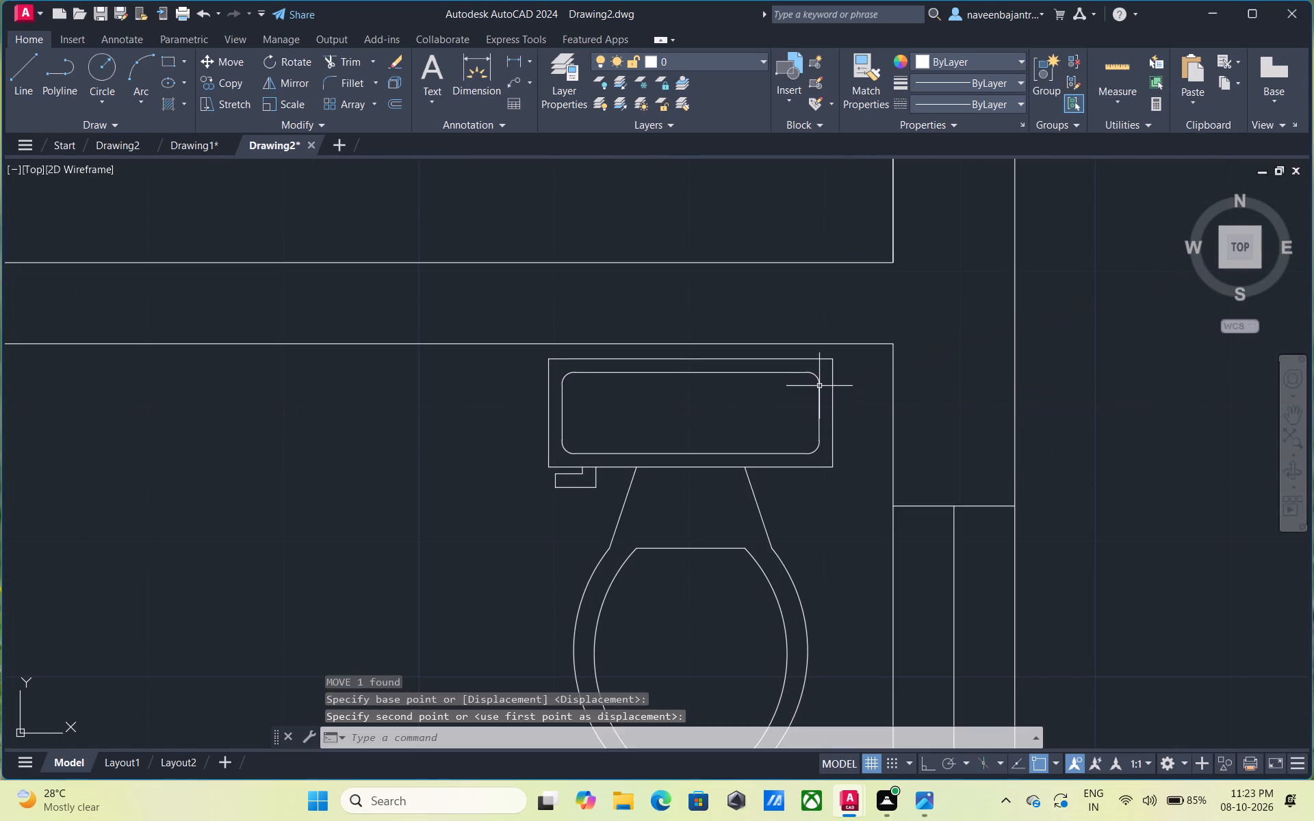
key(Escape)
Scale the bathroom toilet down to about half its size, using a base point on the edge of its bowl.
scroll(834, 404, down, 3)
scroll(880, 449, down, 2)
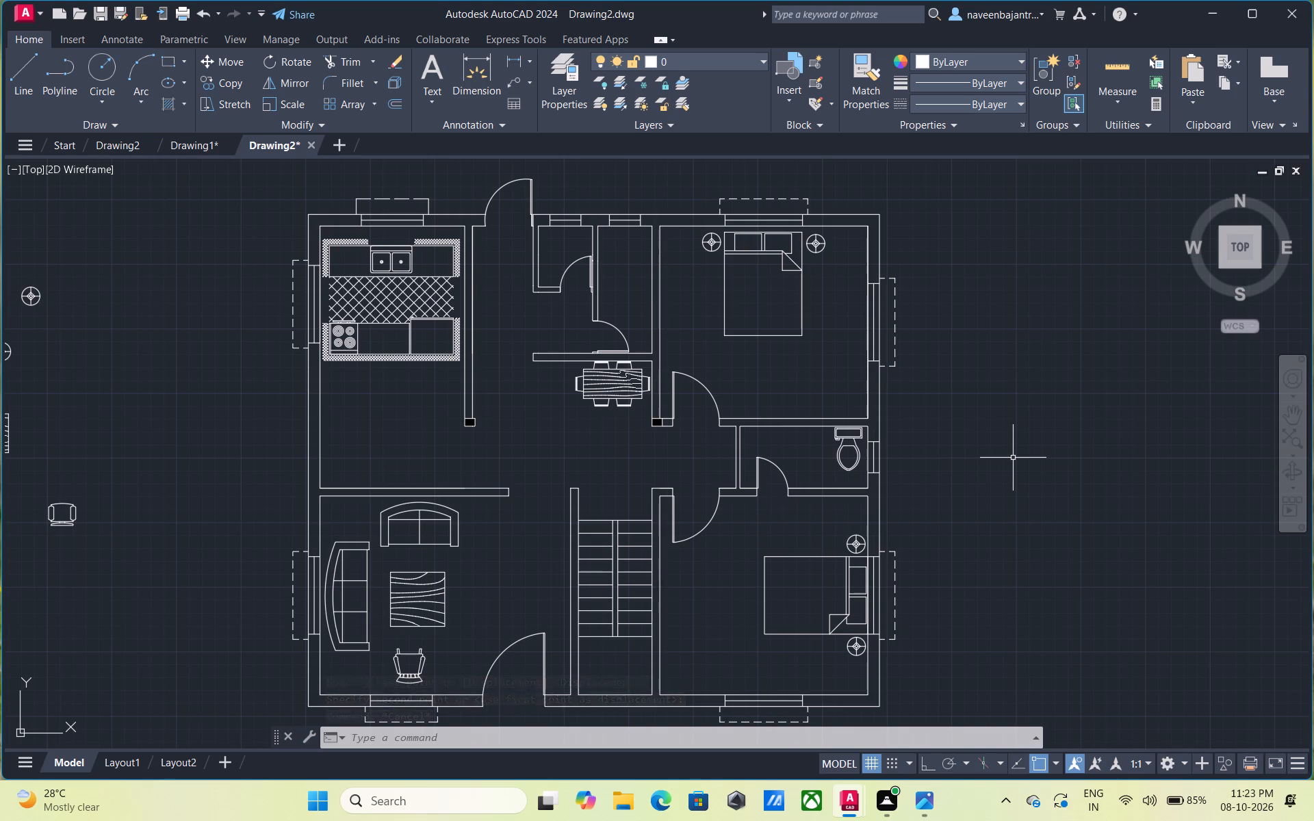
click(840, 457)
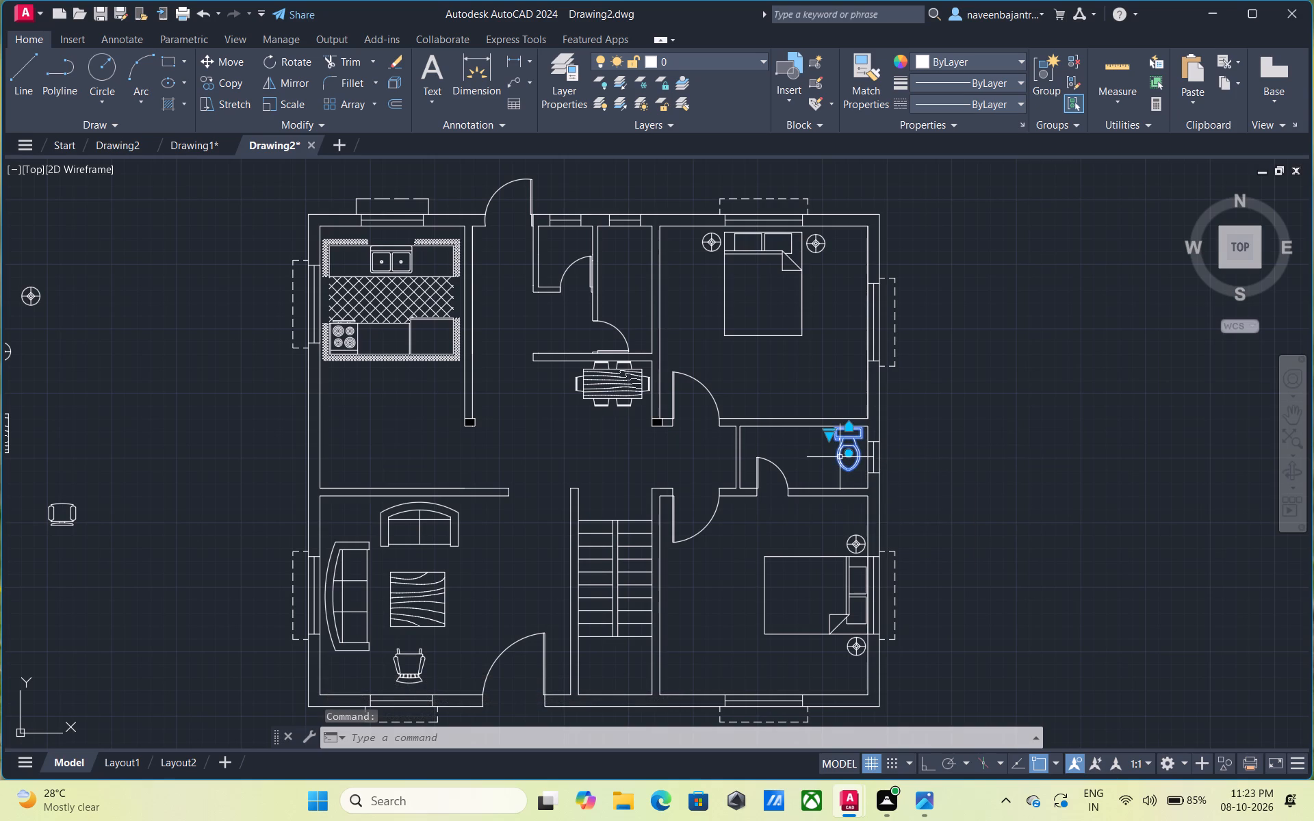
text(sc)
key(space)
click(838, 465)
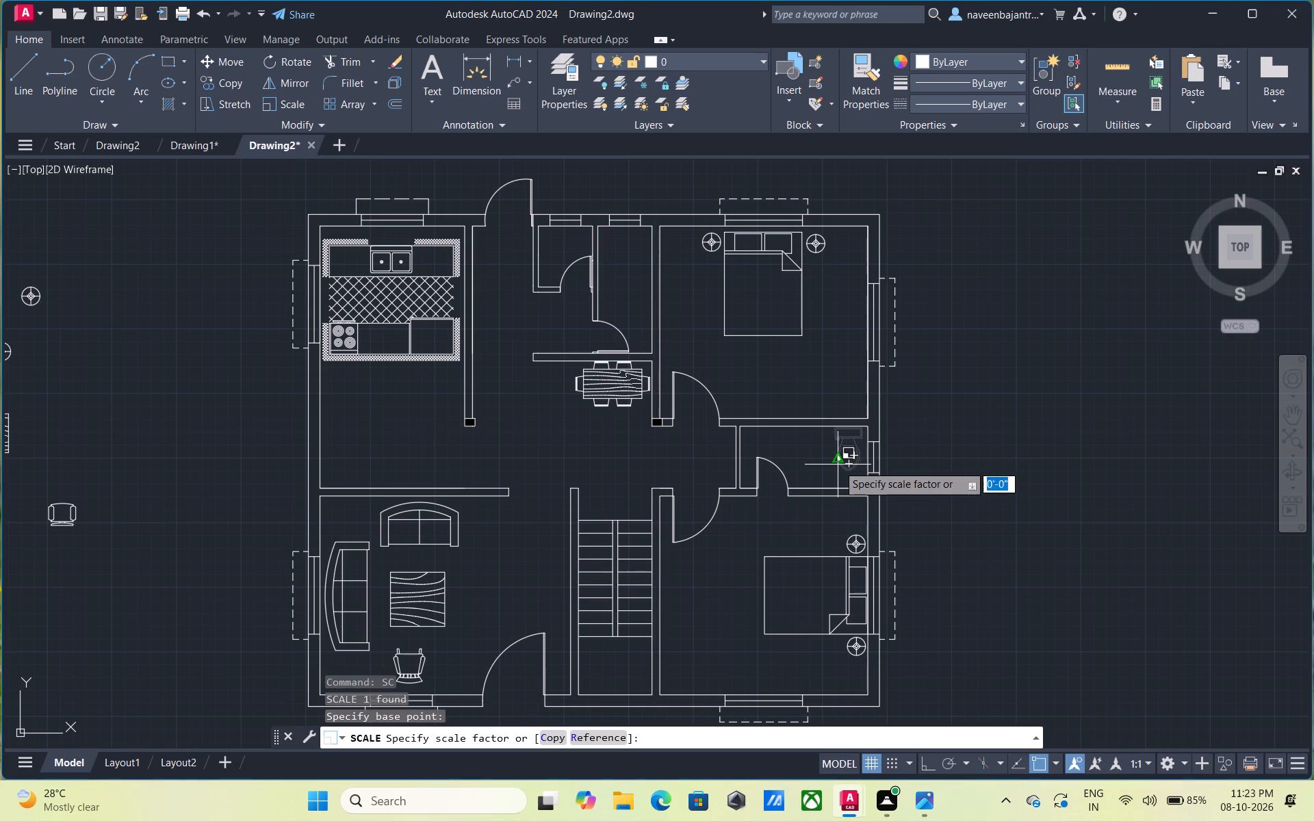
scroll(844, 457, up, 2)
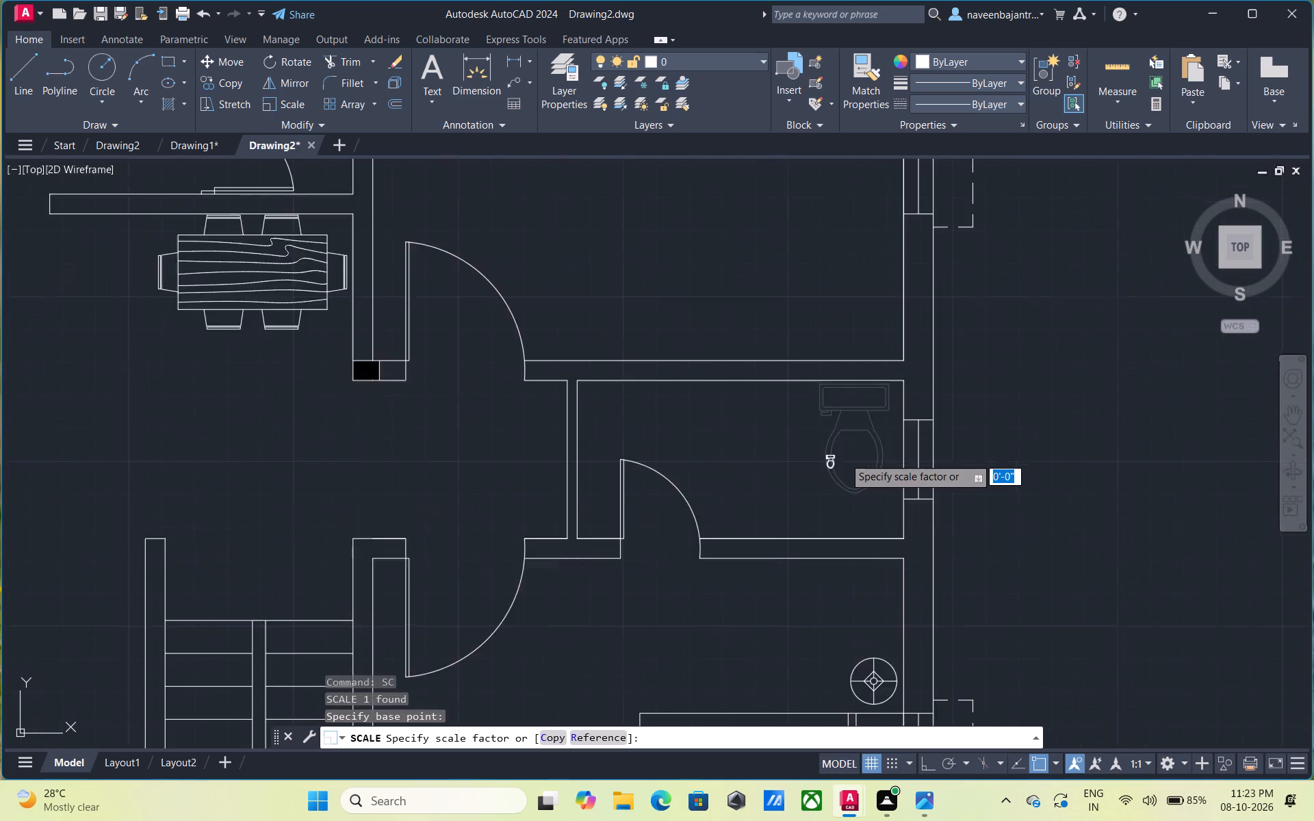
scroll(844, 457, up, 2)
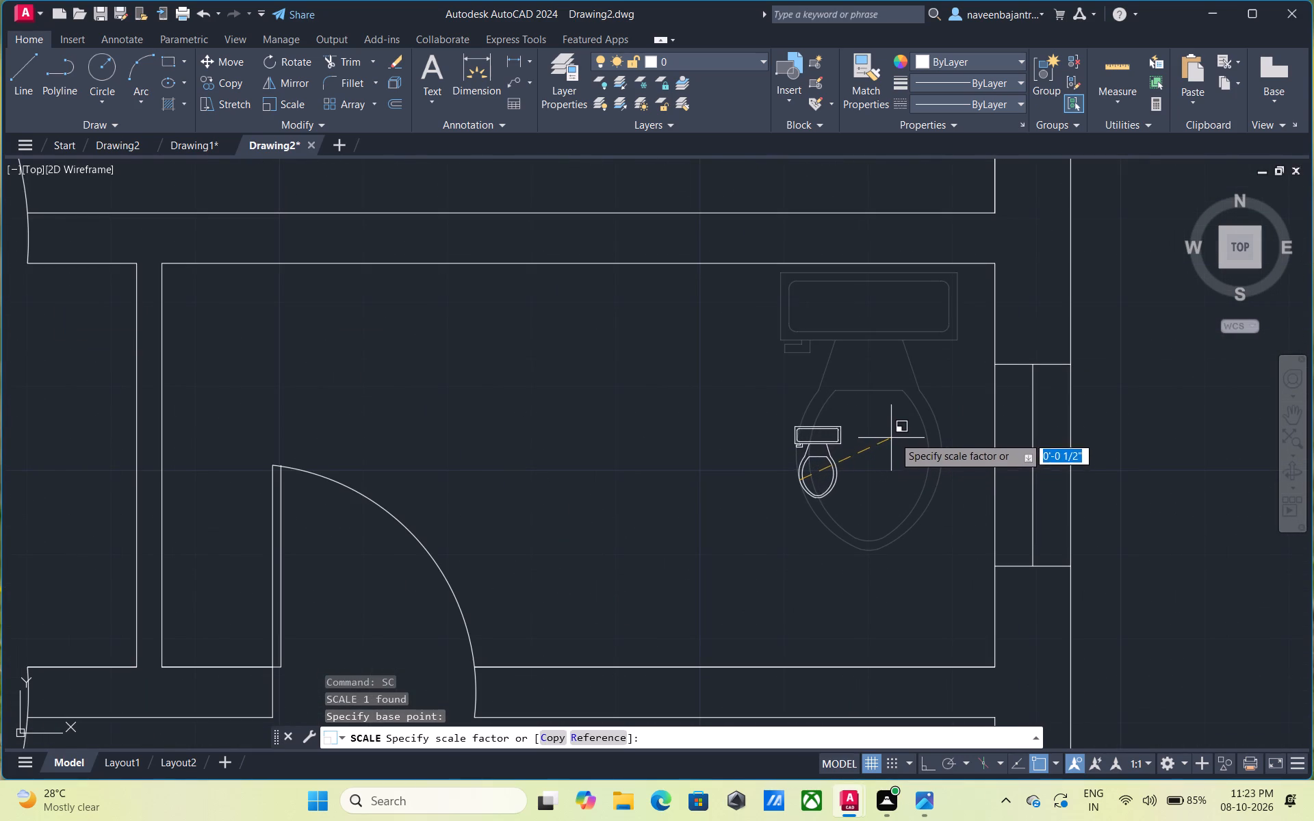
click(957, 413)
key(Escape)
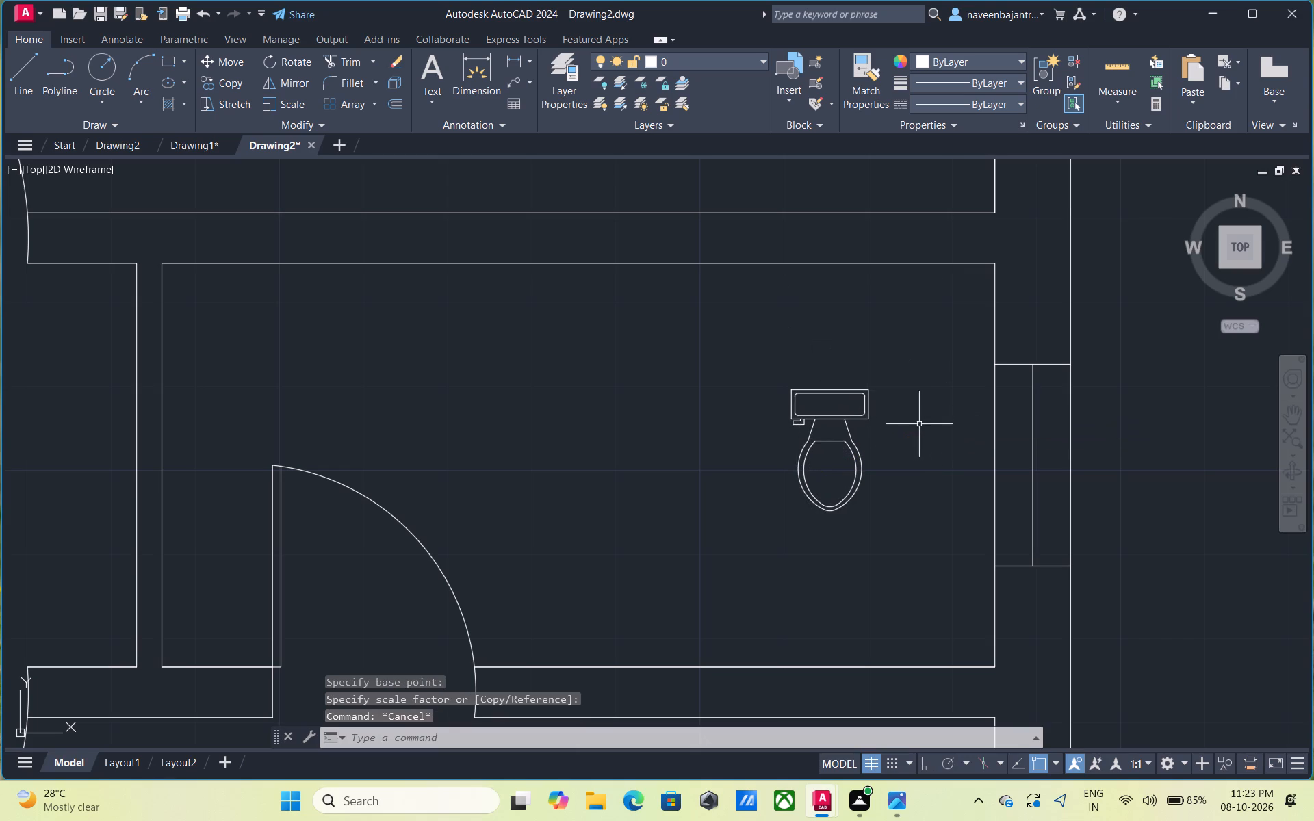
Move the reduced toilet about 1'-3" up and to the right, placing its tank near the bathroom's upper wall.
click(860, 461)
text(m)
key(space)
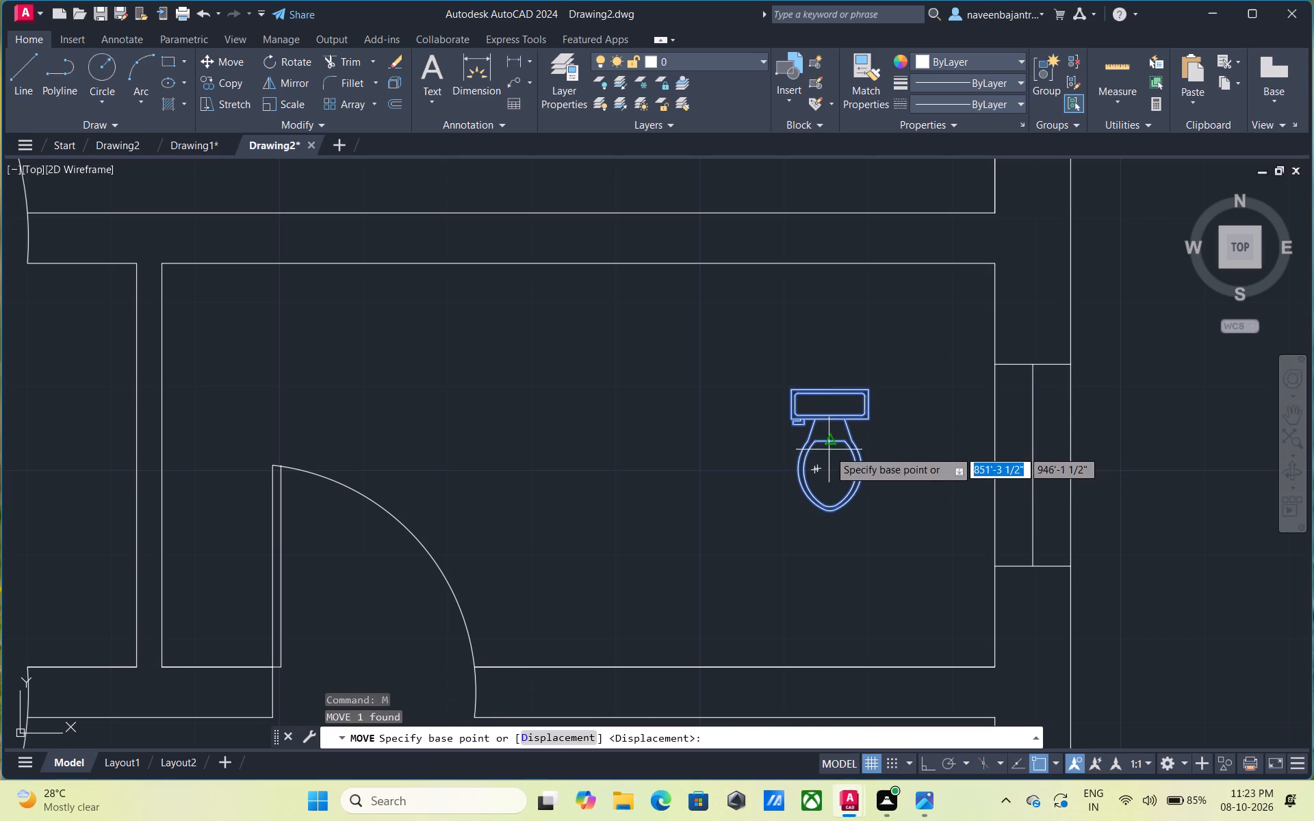
click(829, 457)
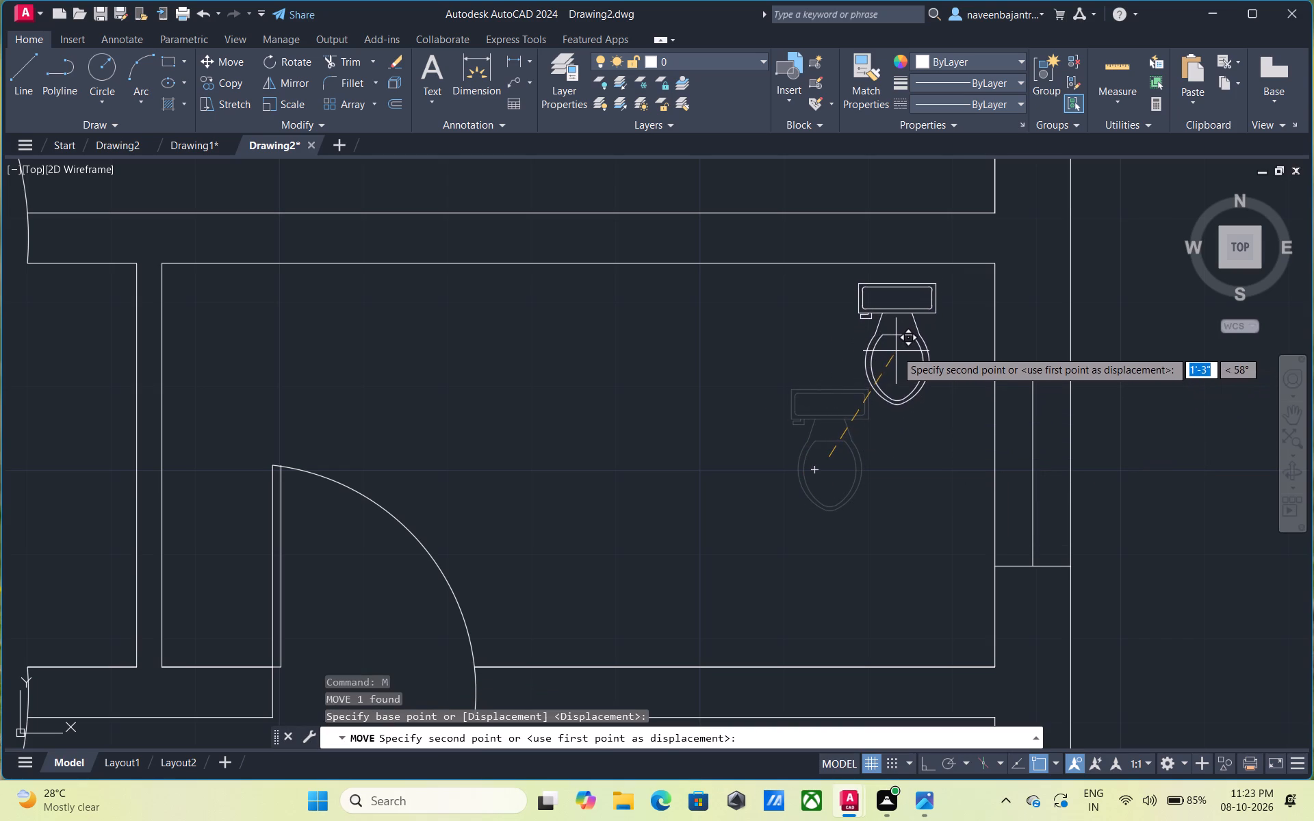
click(892, 342)
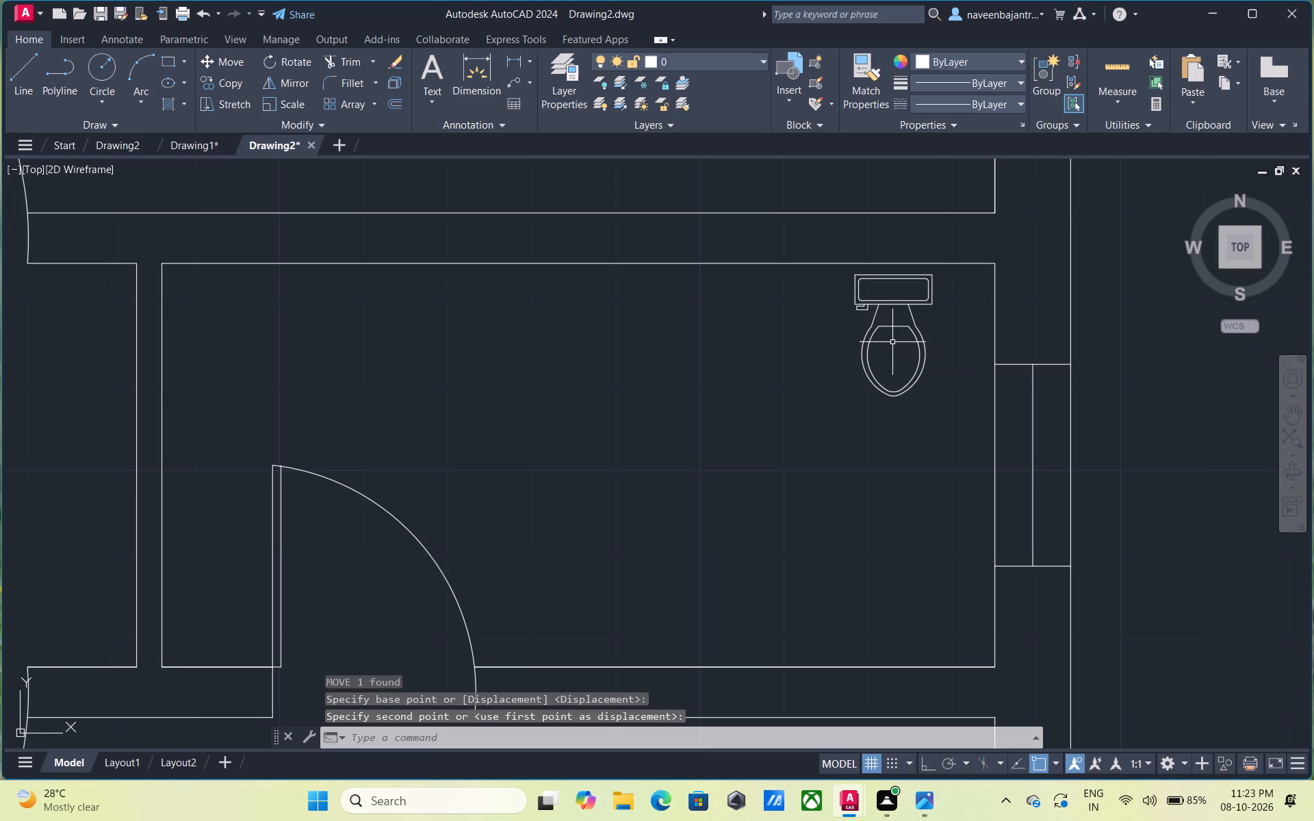
key(Escape)
scroll(891, 376, down, 3)
scroll(975, 461, down, 1)
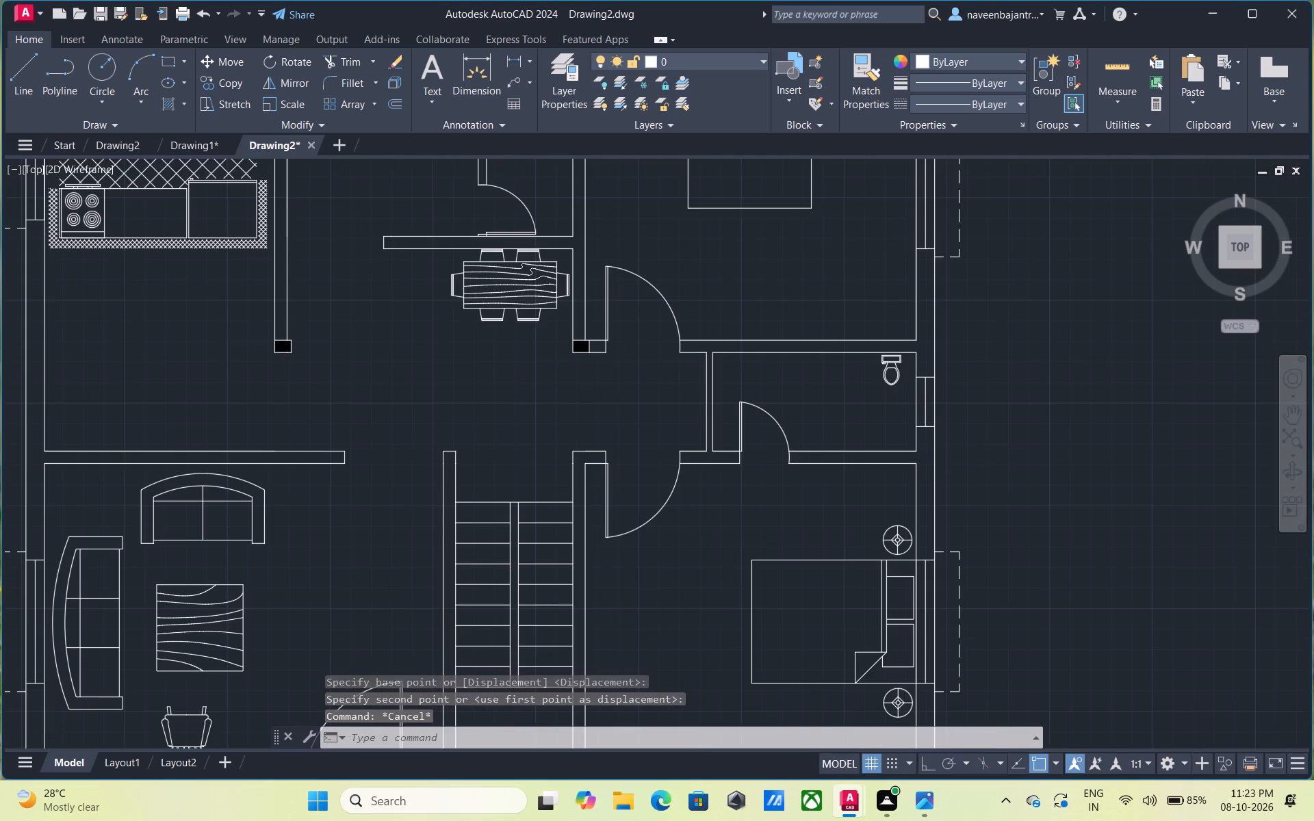